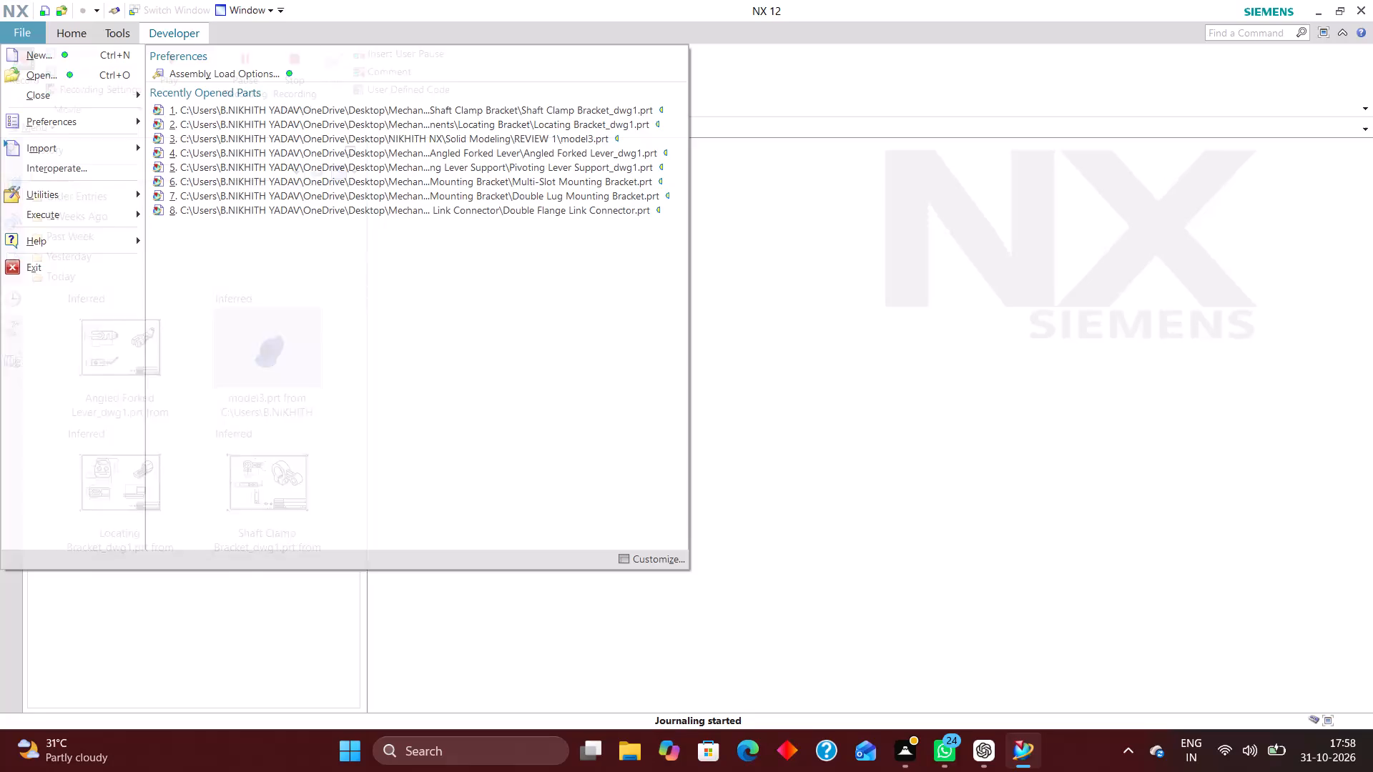
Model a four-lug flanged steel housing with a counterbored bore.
Create a new millimetre Model part named model1.prt in the desktop folder Mechanical Components\Four-Lug Flanged Housing.
click(64, 52)
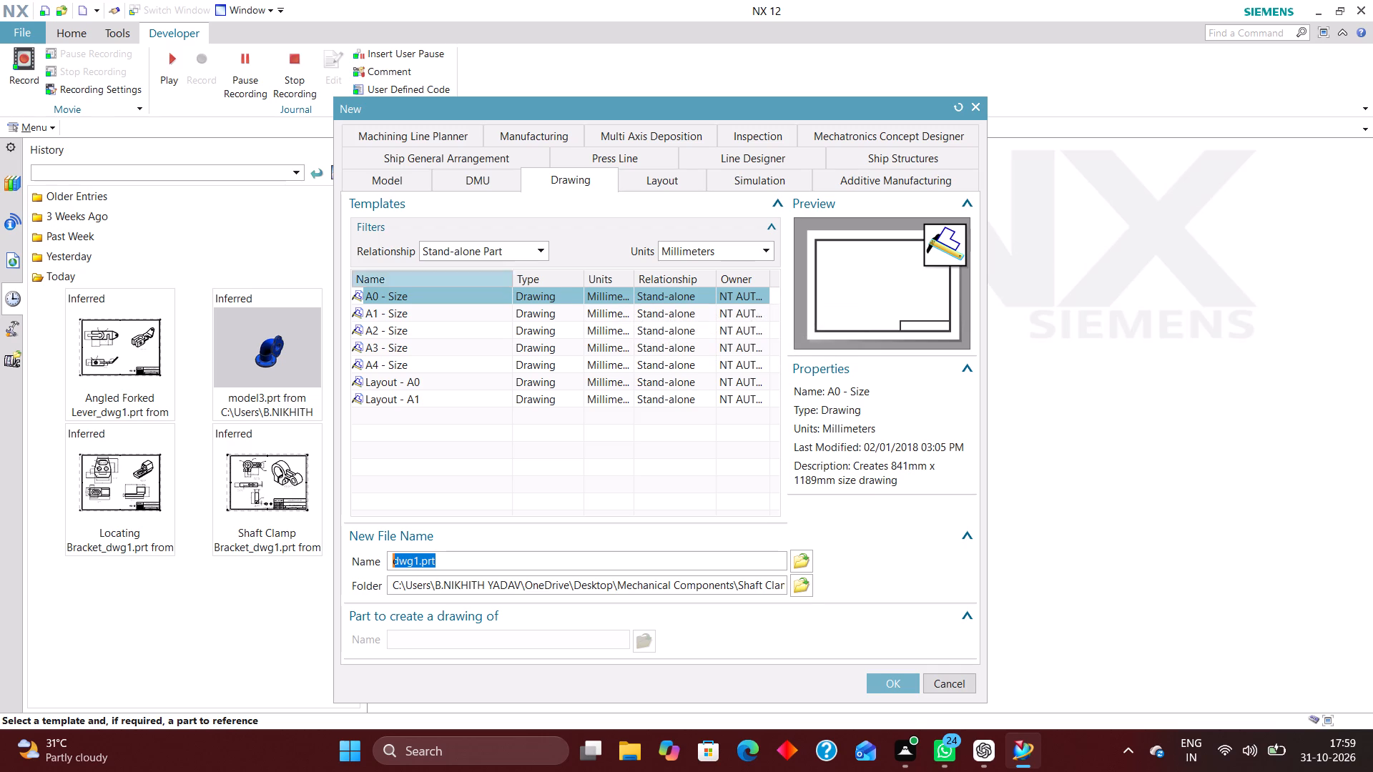
click(373, 182)
click(800, 588)
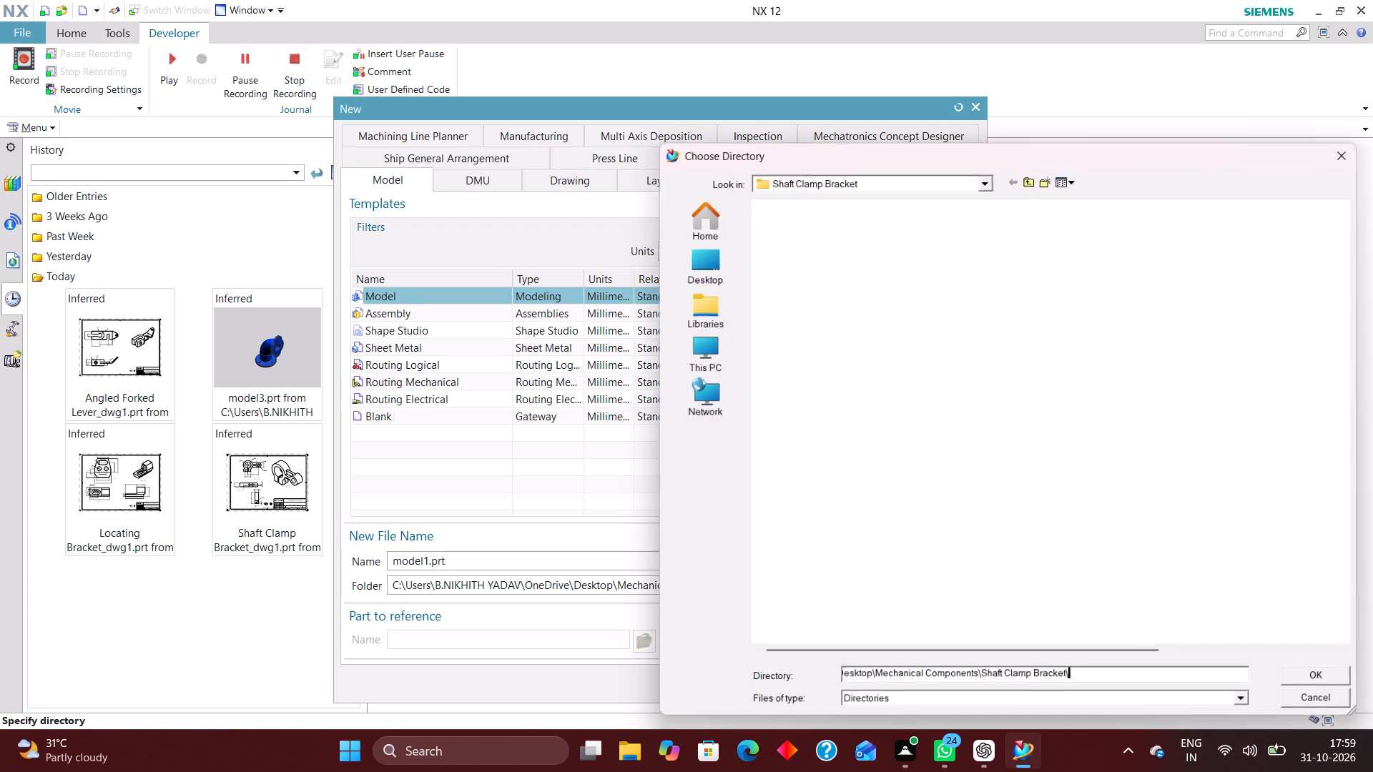
click(701, 272)
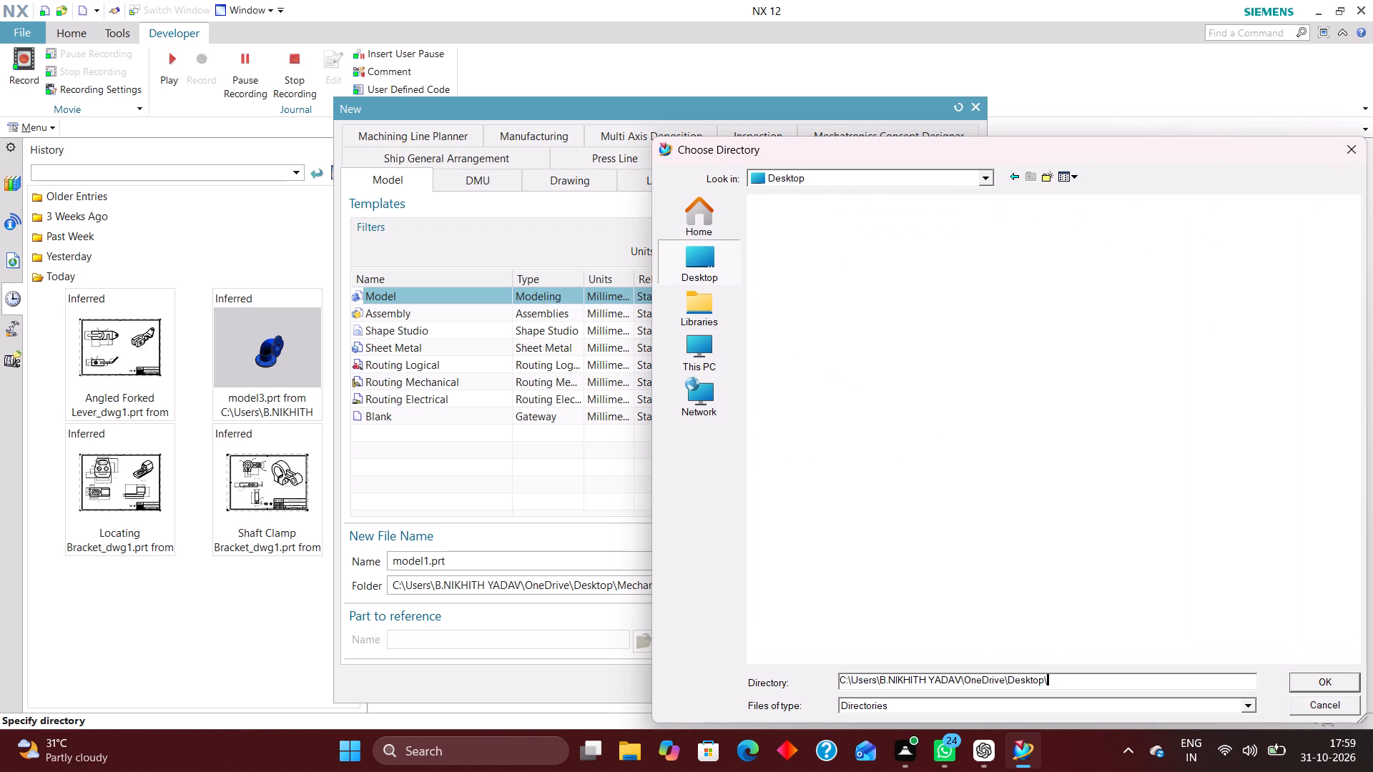
click(1178, 417)
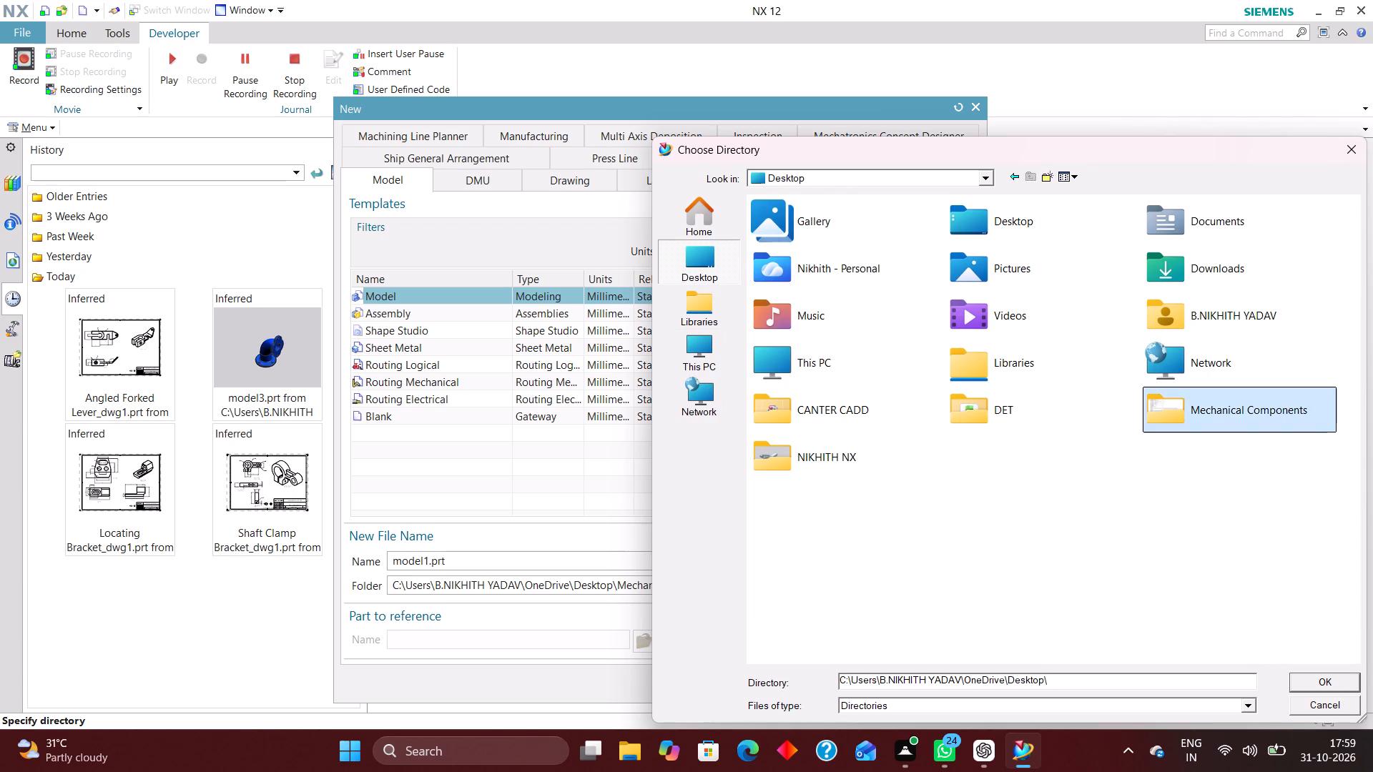
click(1173, 417)
click(1116, 509)
double_click(1147, 422)
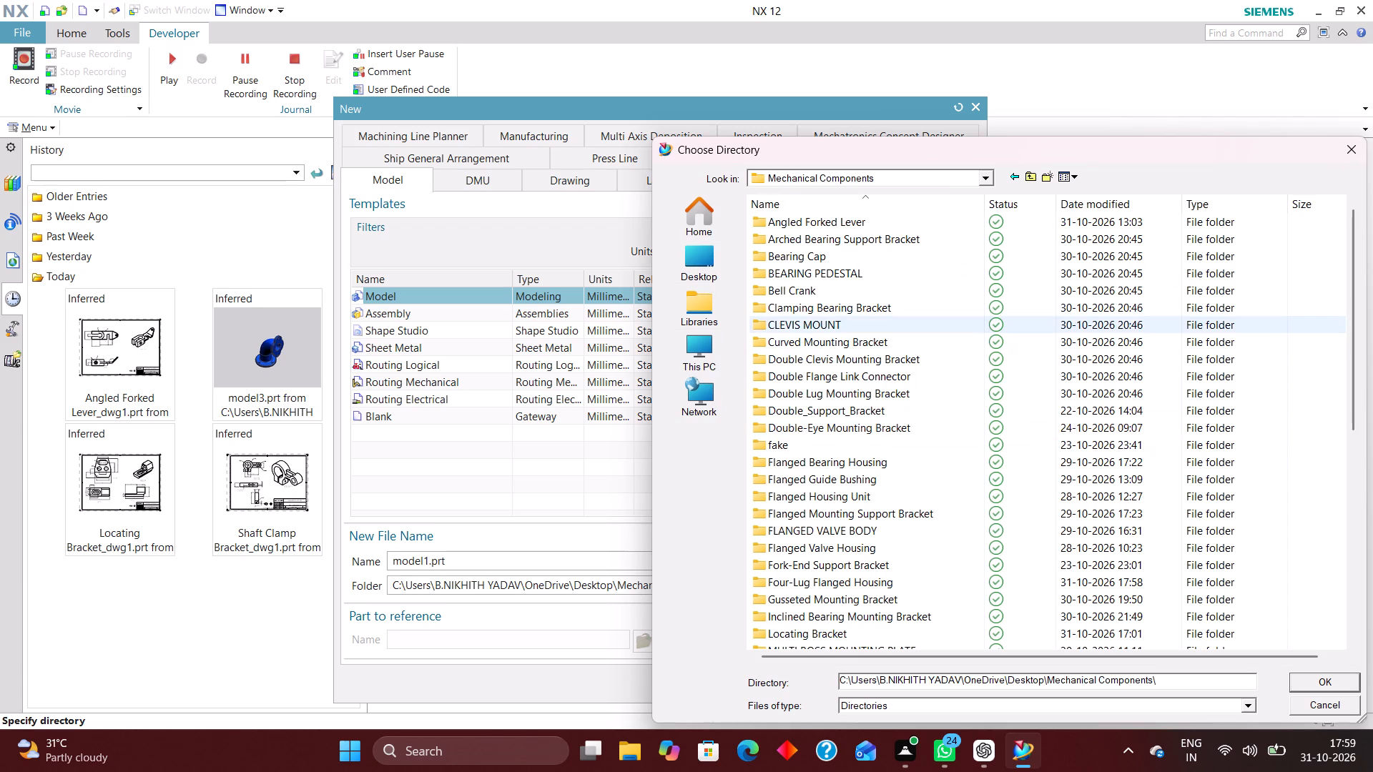
scroll(822, 450, down, 13)
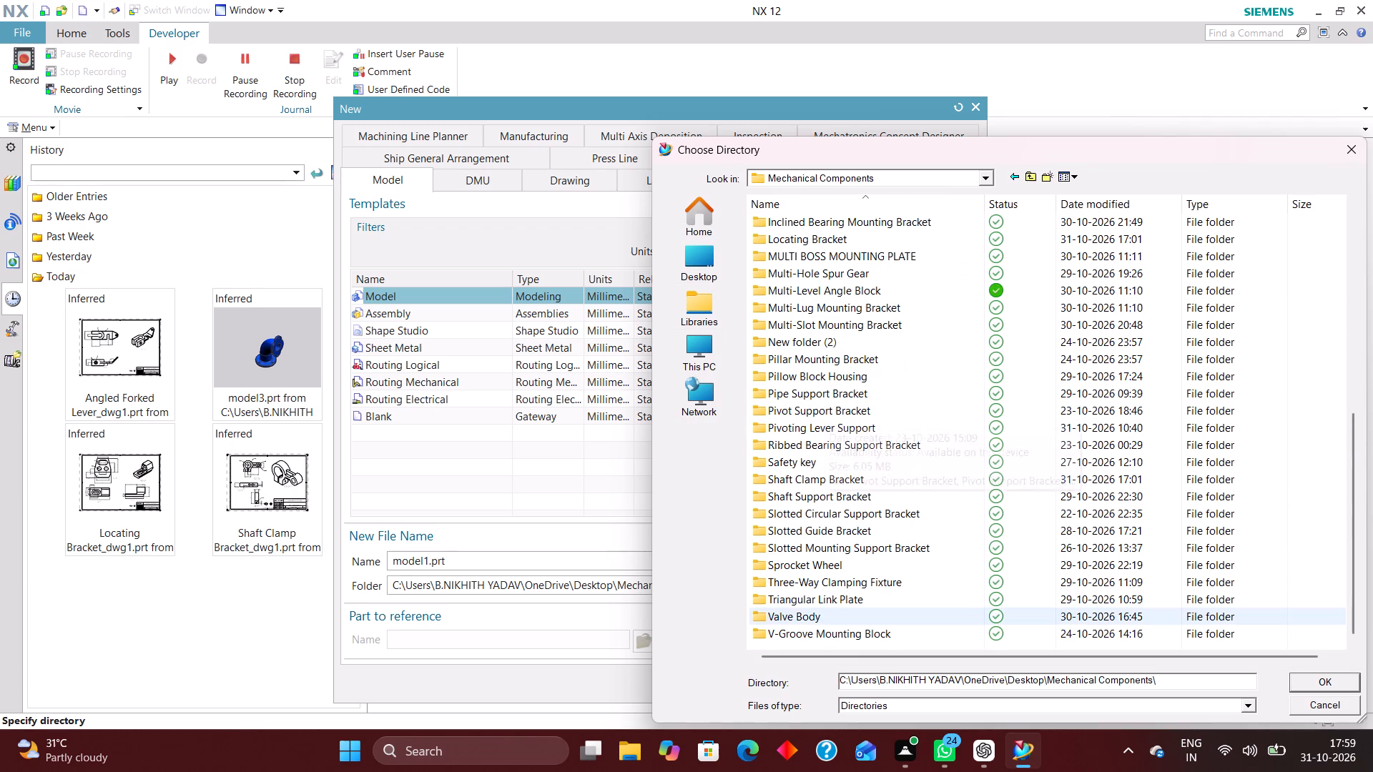
scroll(820, 292, up, 1)
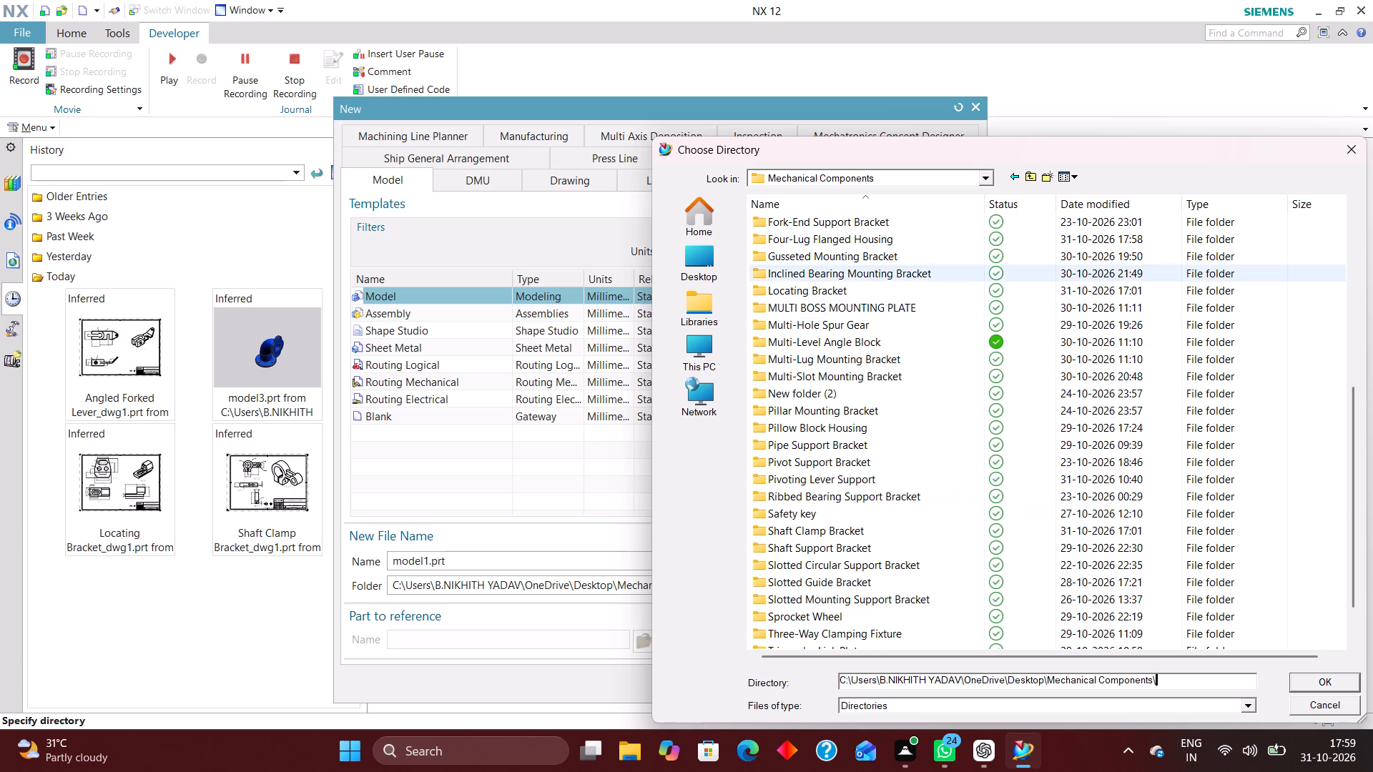
scroll(797, 255, up, 2)
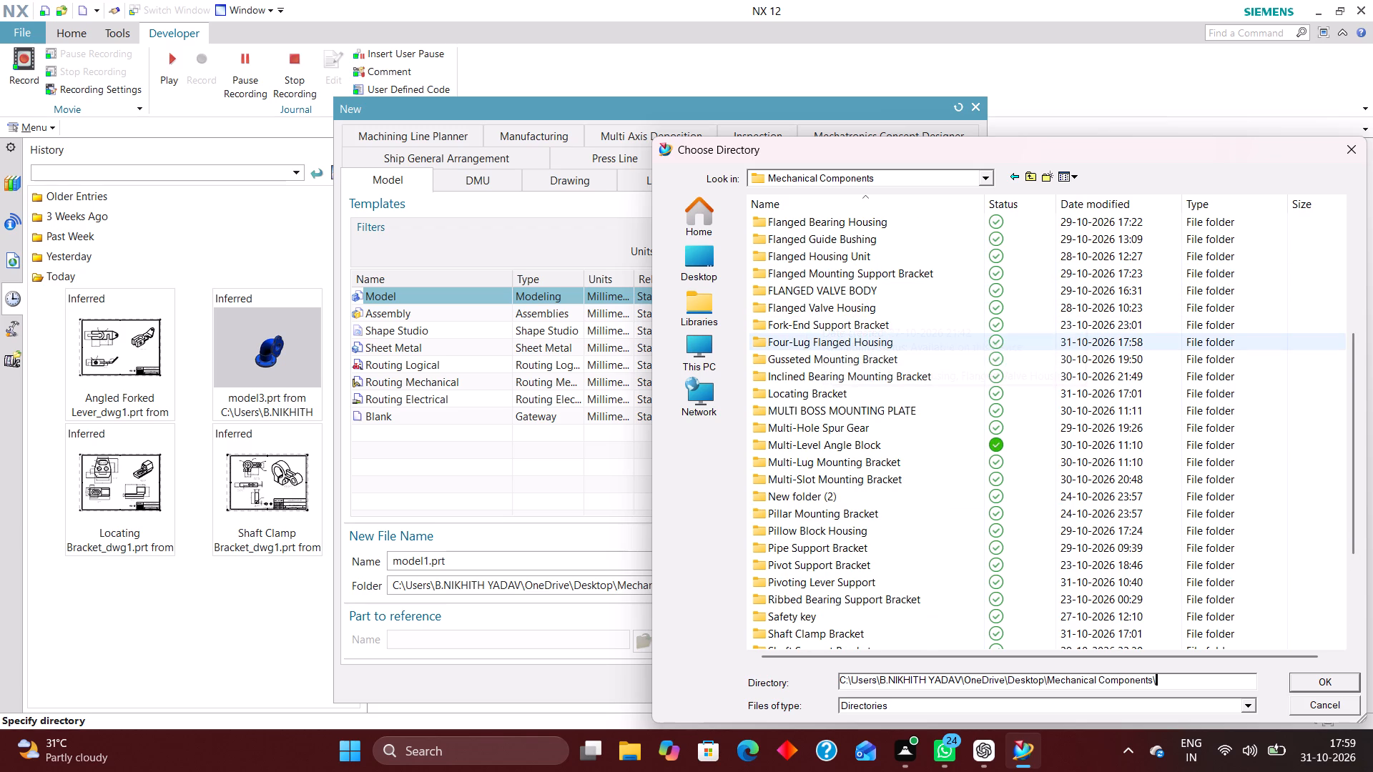
double_click(809, 347)
scroll(1074, 452, down, 1)
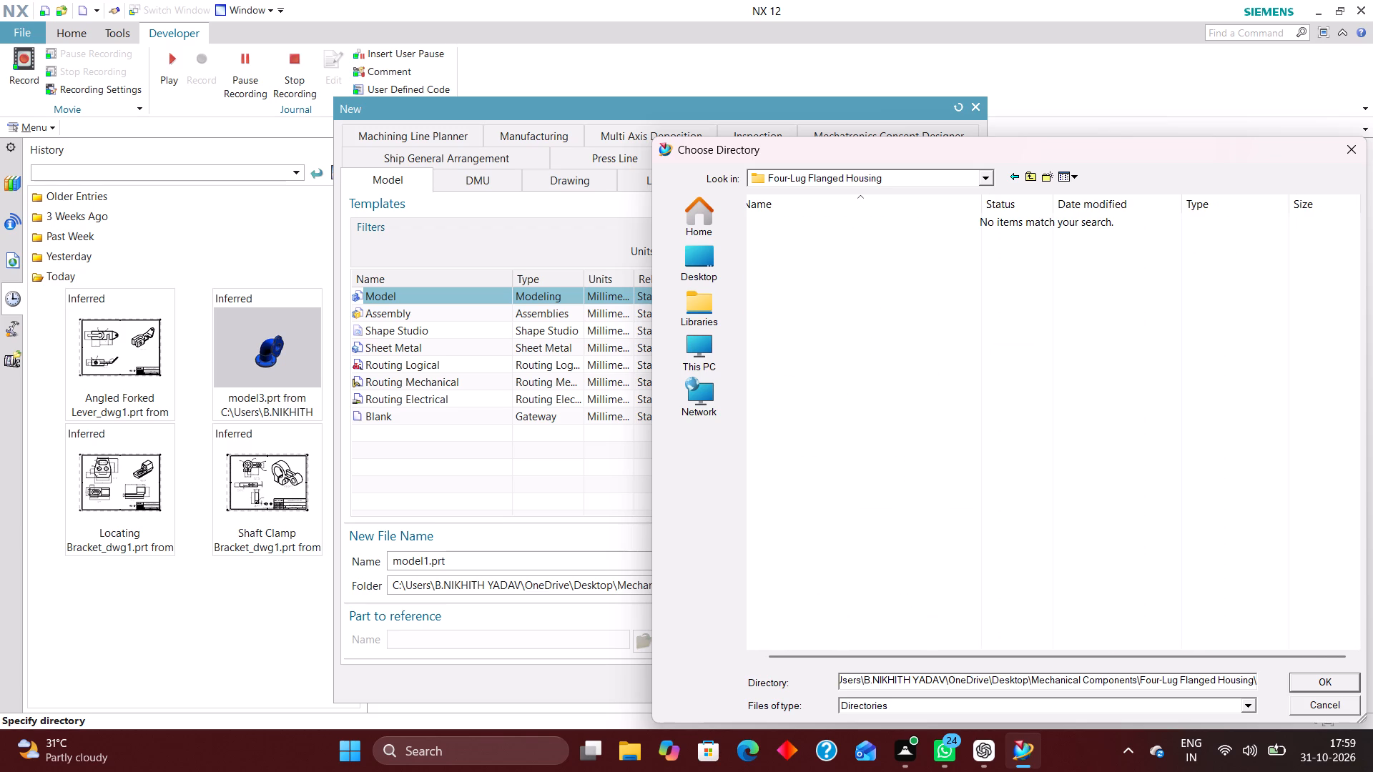
click(1344, 680)
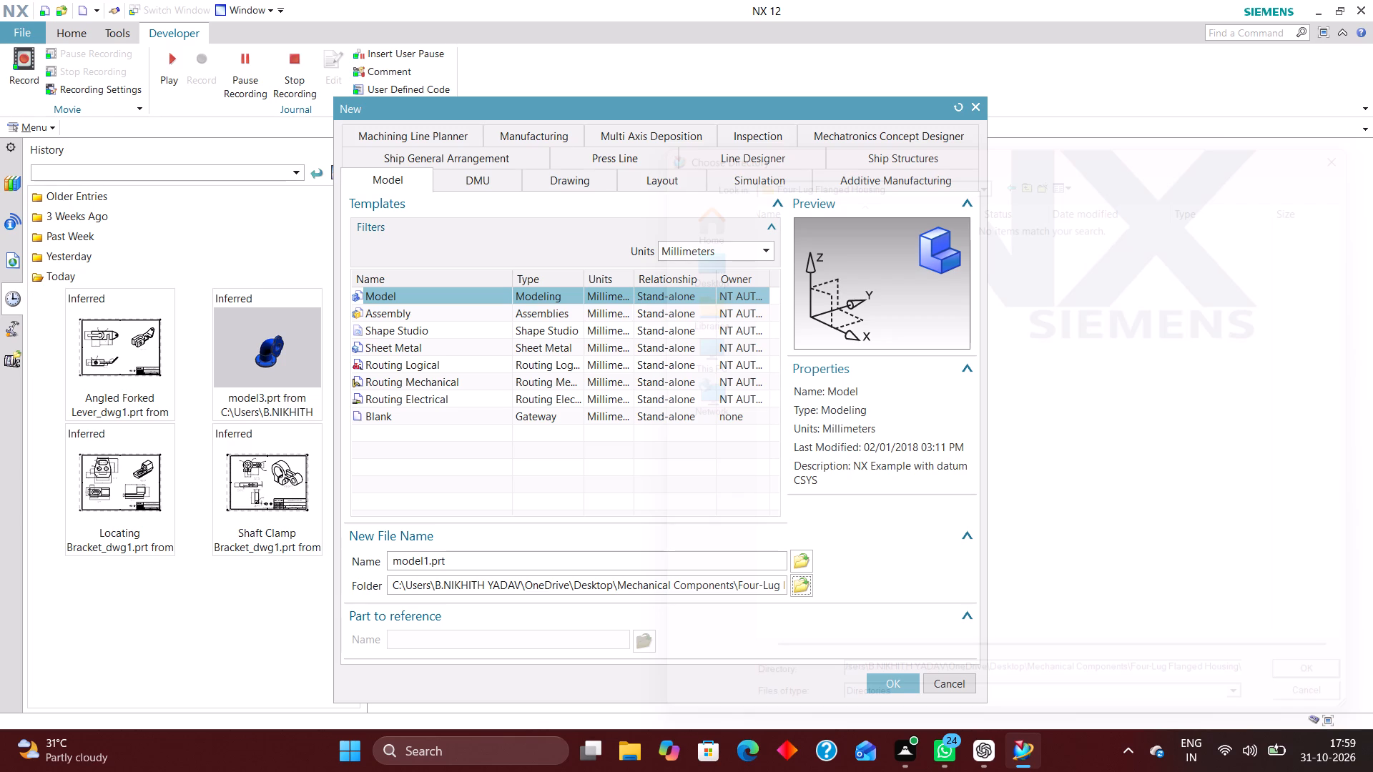
click(902, 685)
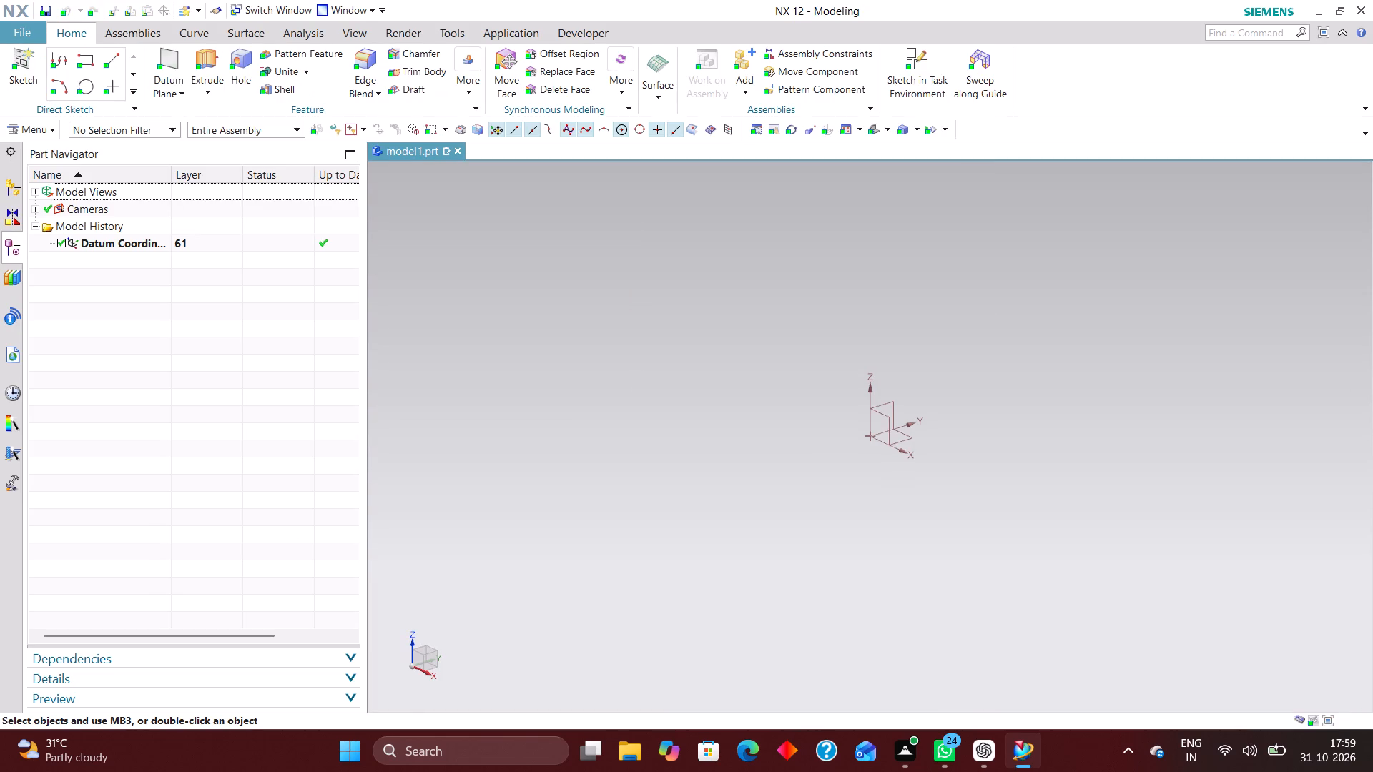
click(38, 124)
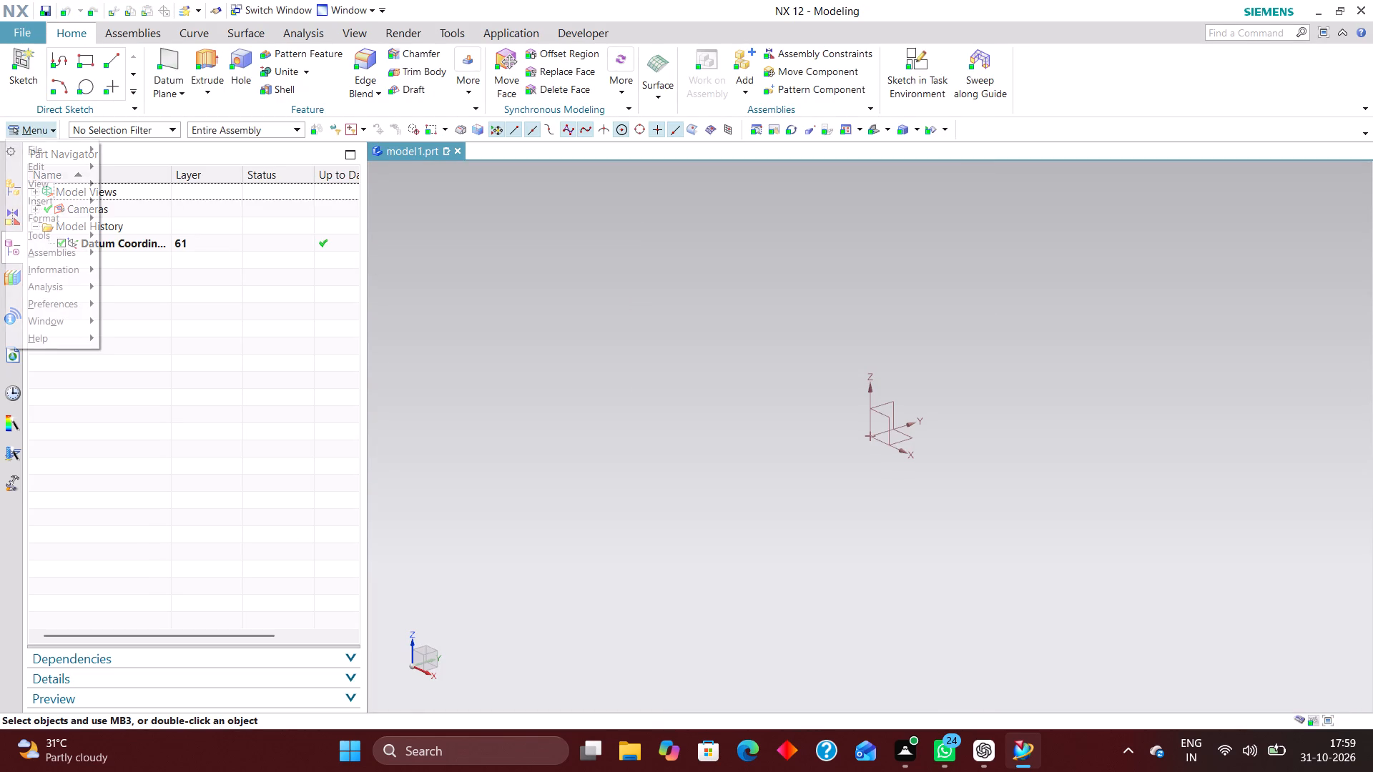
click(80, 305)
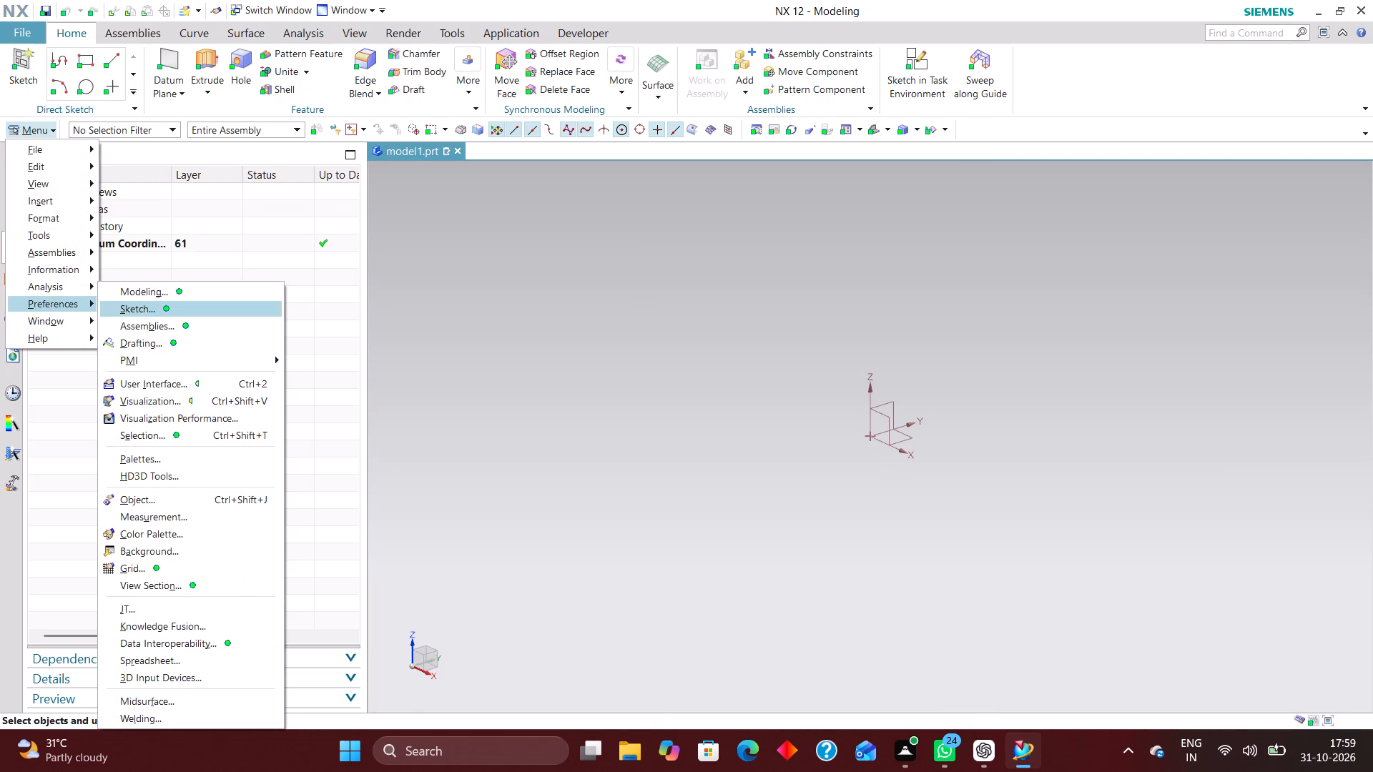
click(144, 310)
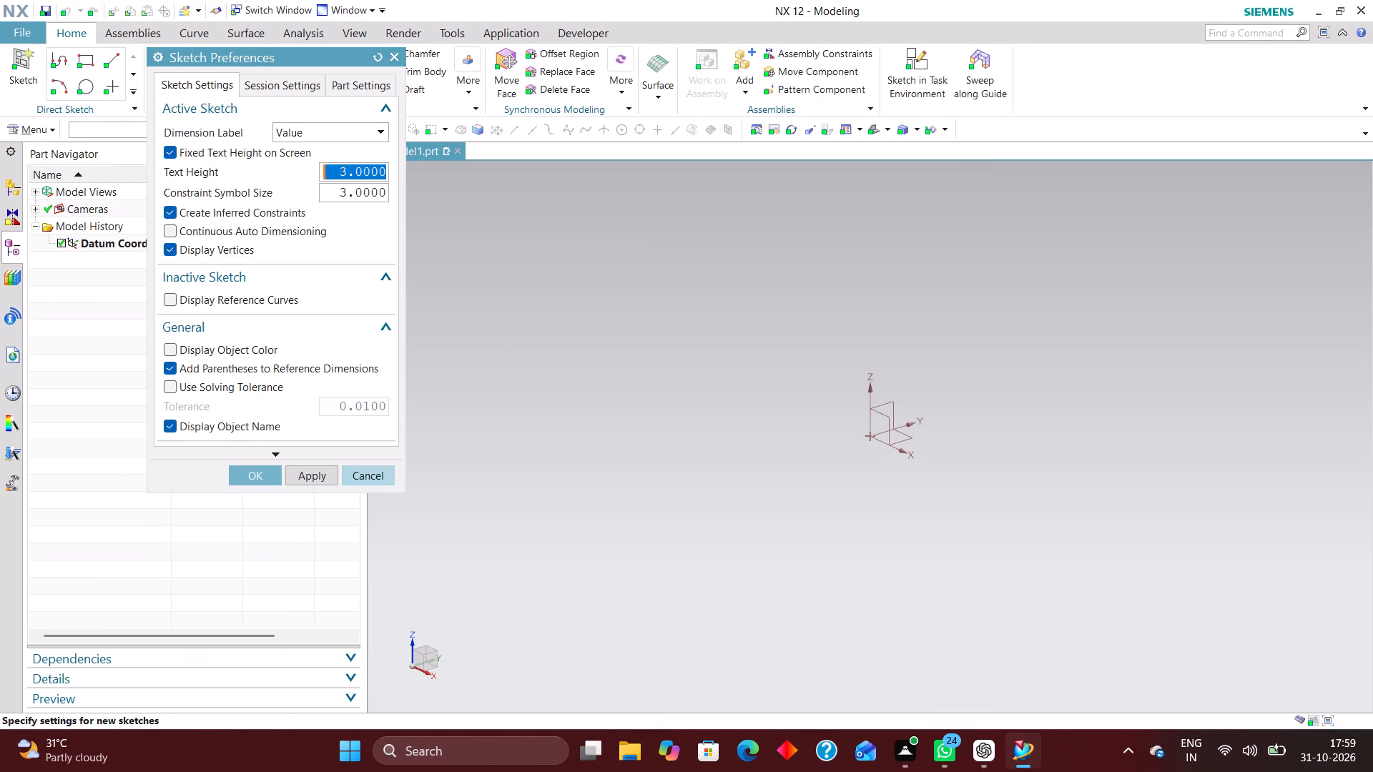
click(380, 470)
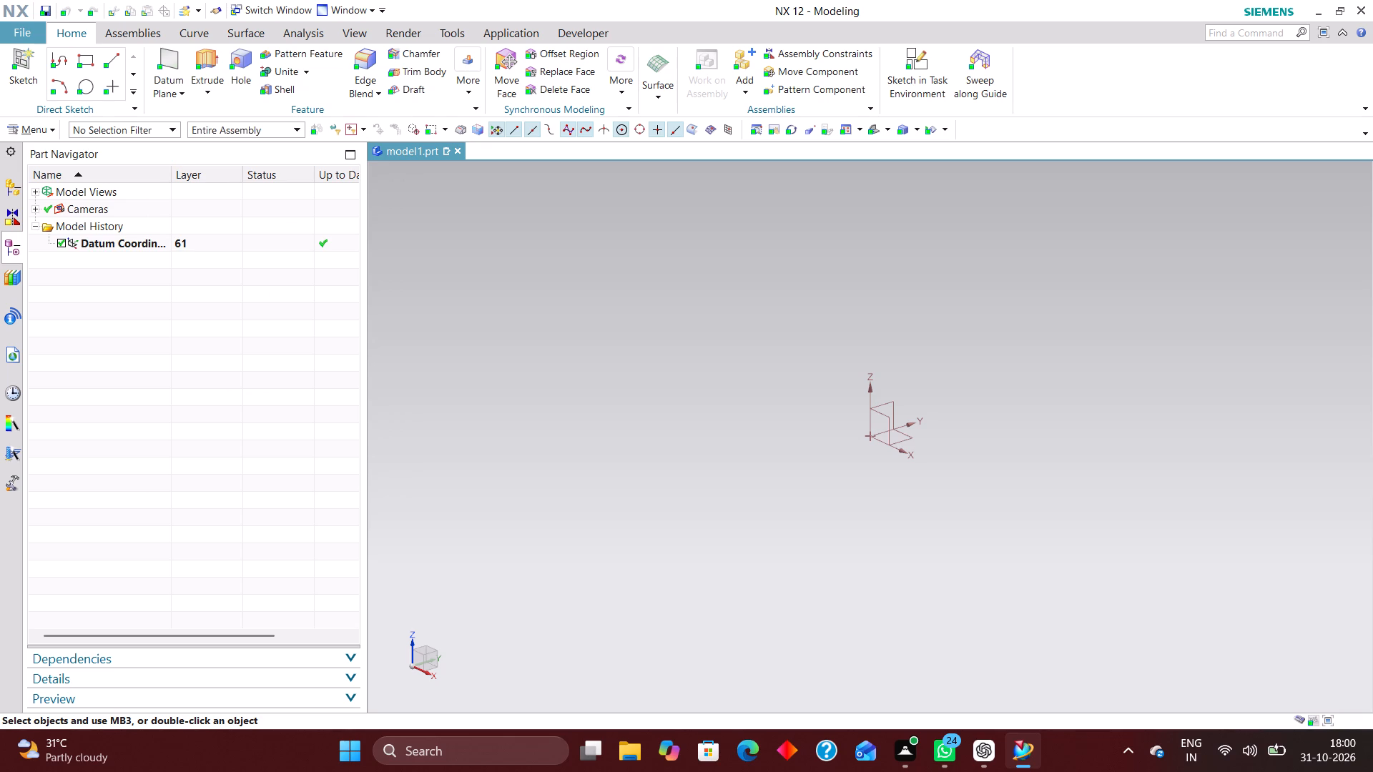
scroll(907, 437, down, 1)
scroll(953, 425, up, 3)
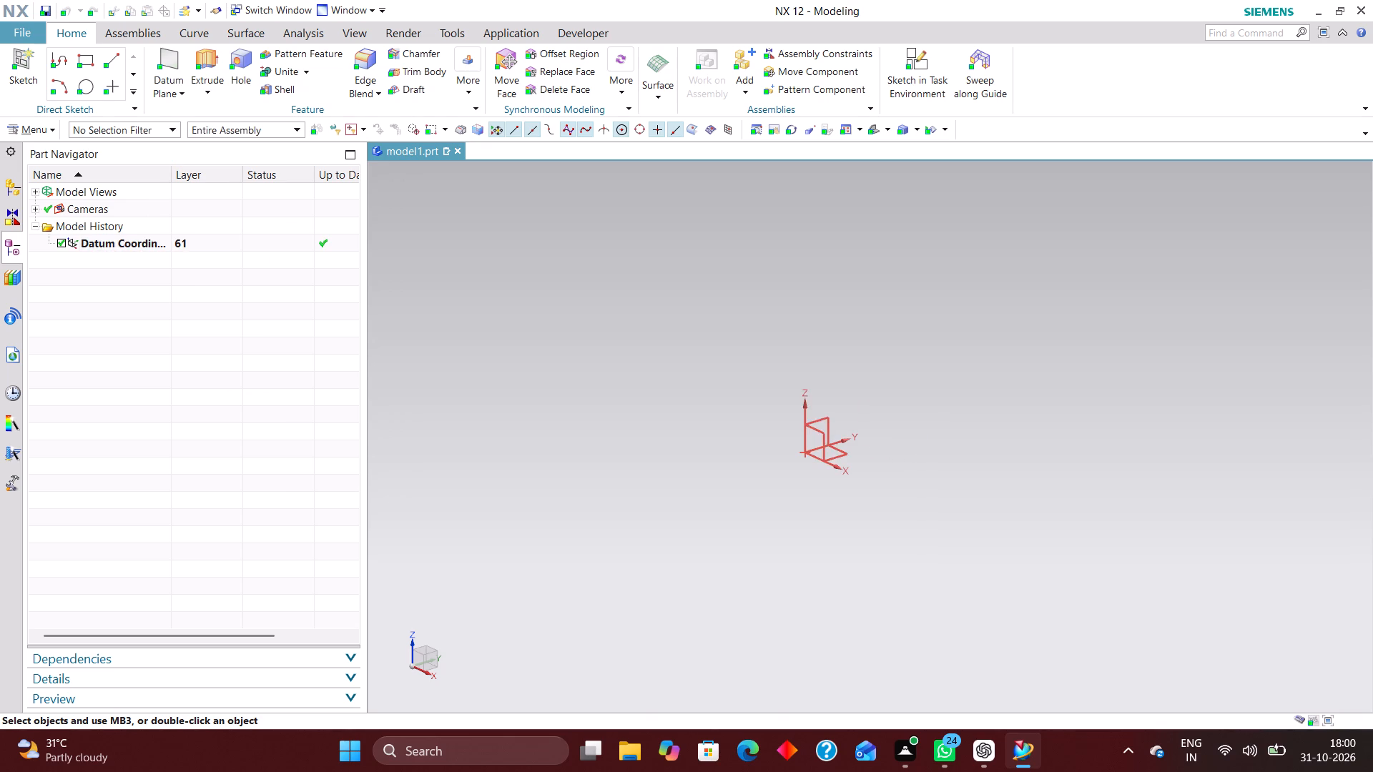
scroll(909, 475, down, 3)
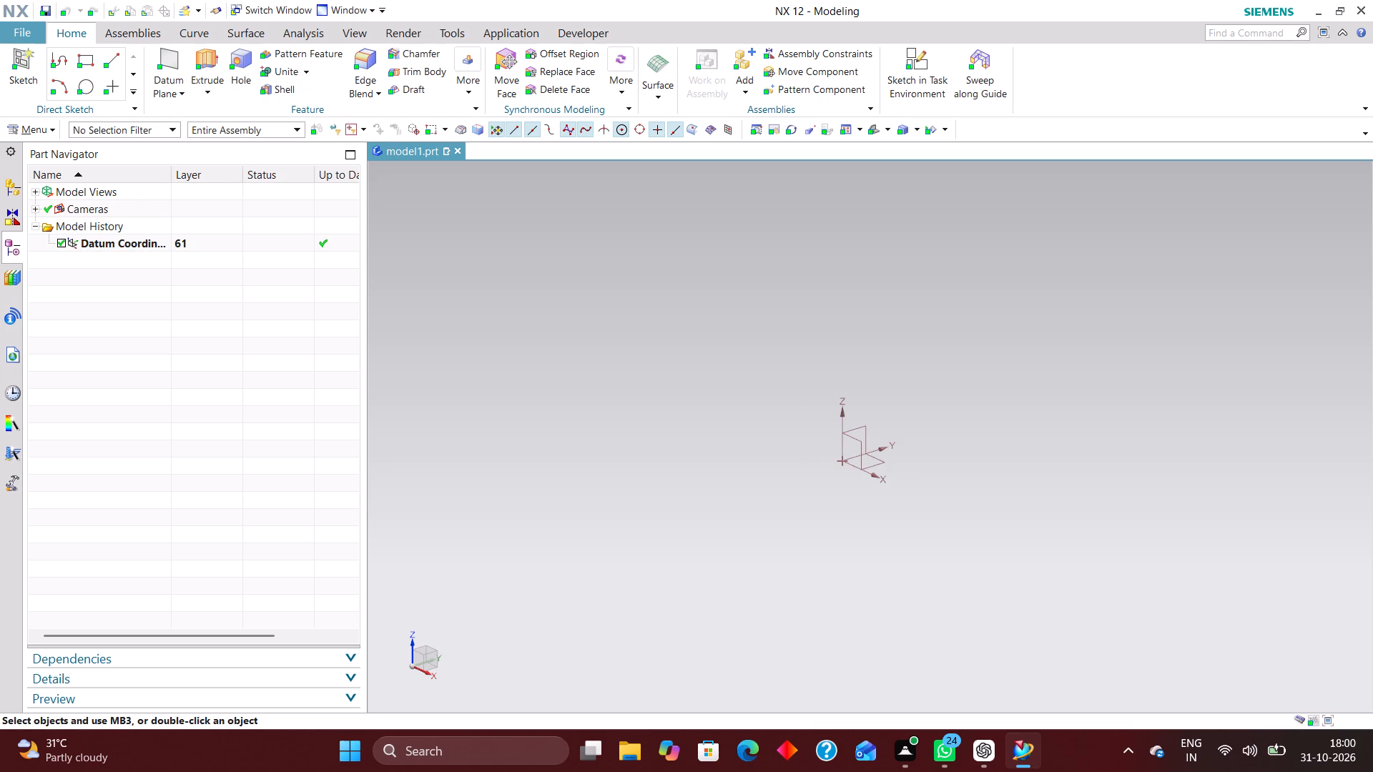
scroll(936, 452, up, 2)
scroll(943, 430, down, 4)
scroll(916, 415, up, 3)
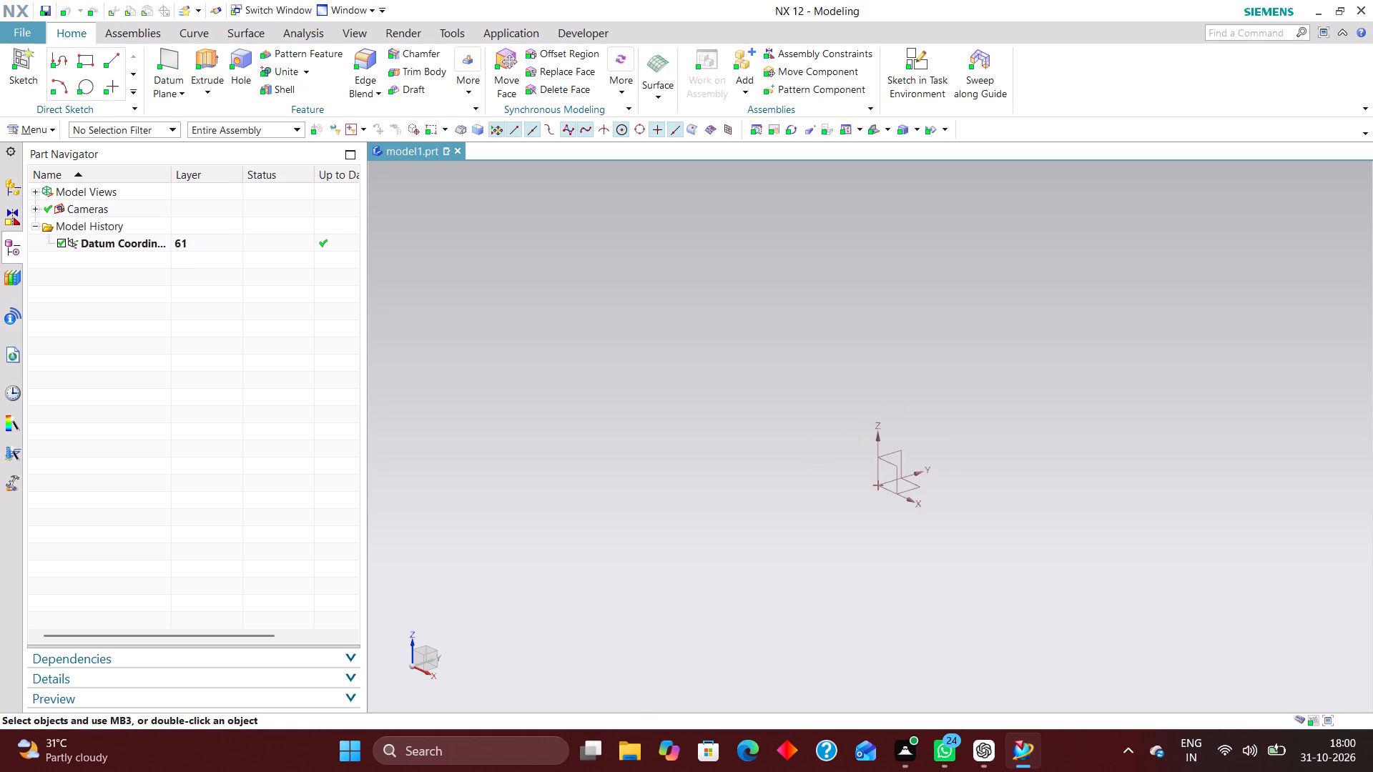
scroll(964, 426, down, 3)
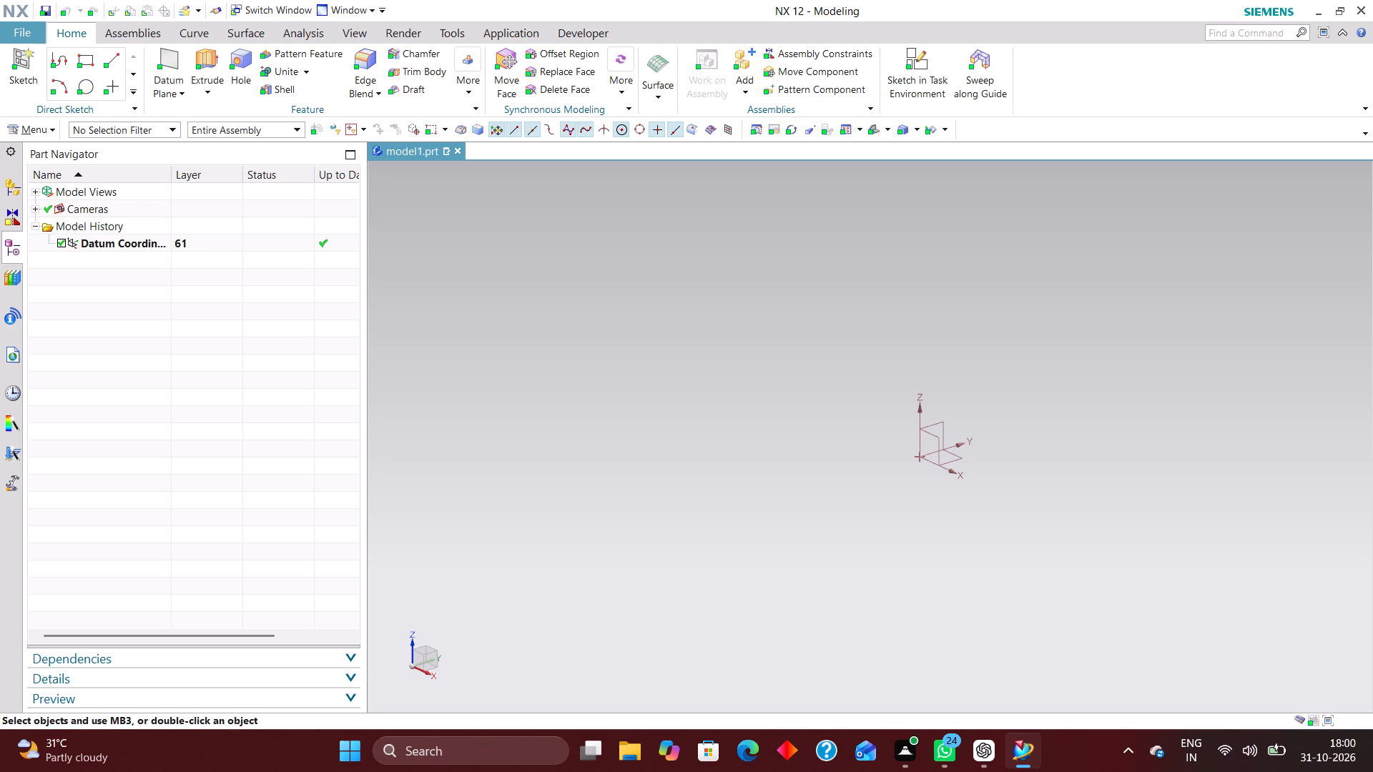
Create a task-environment sketch on the XY plane of the datum coordinate system.
click(918, 61)
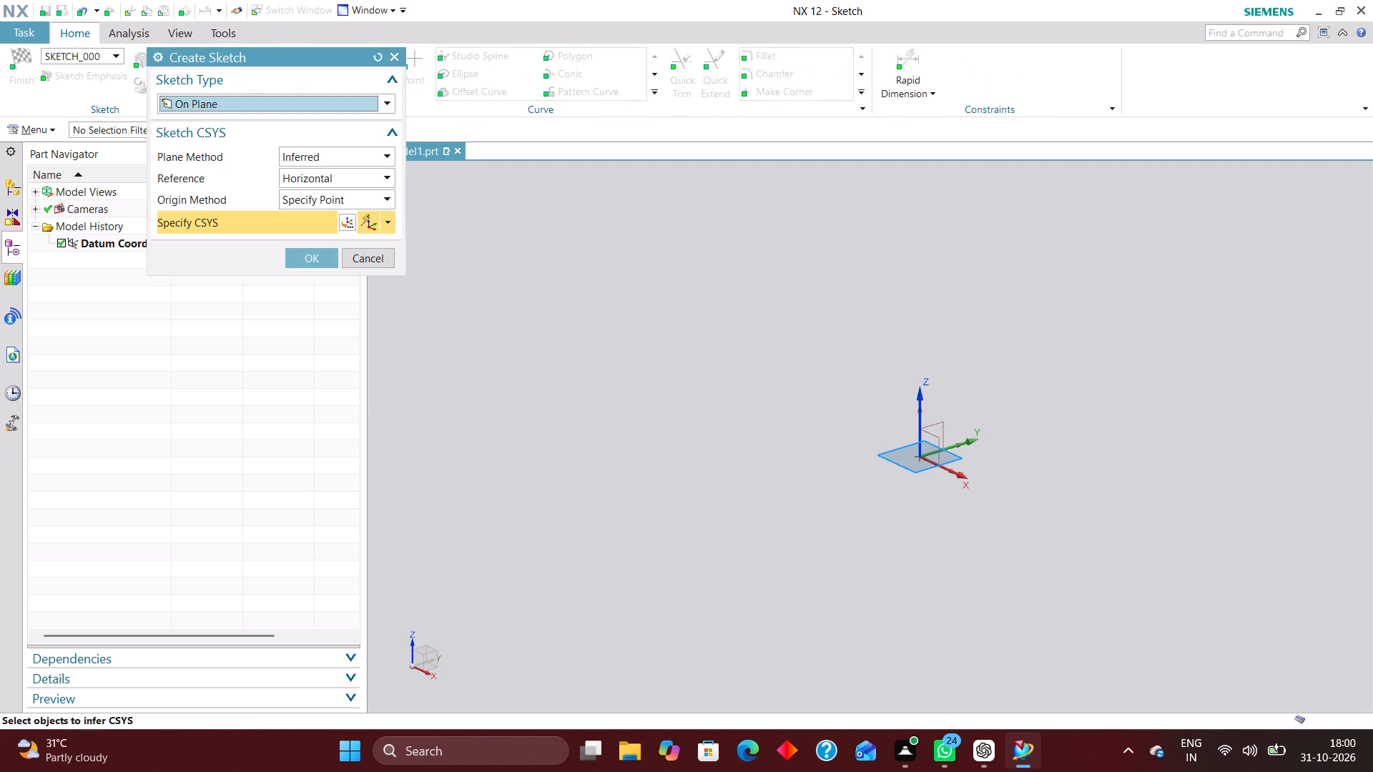
click(954, 459)
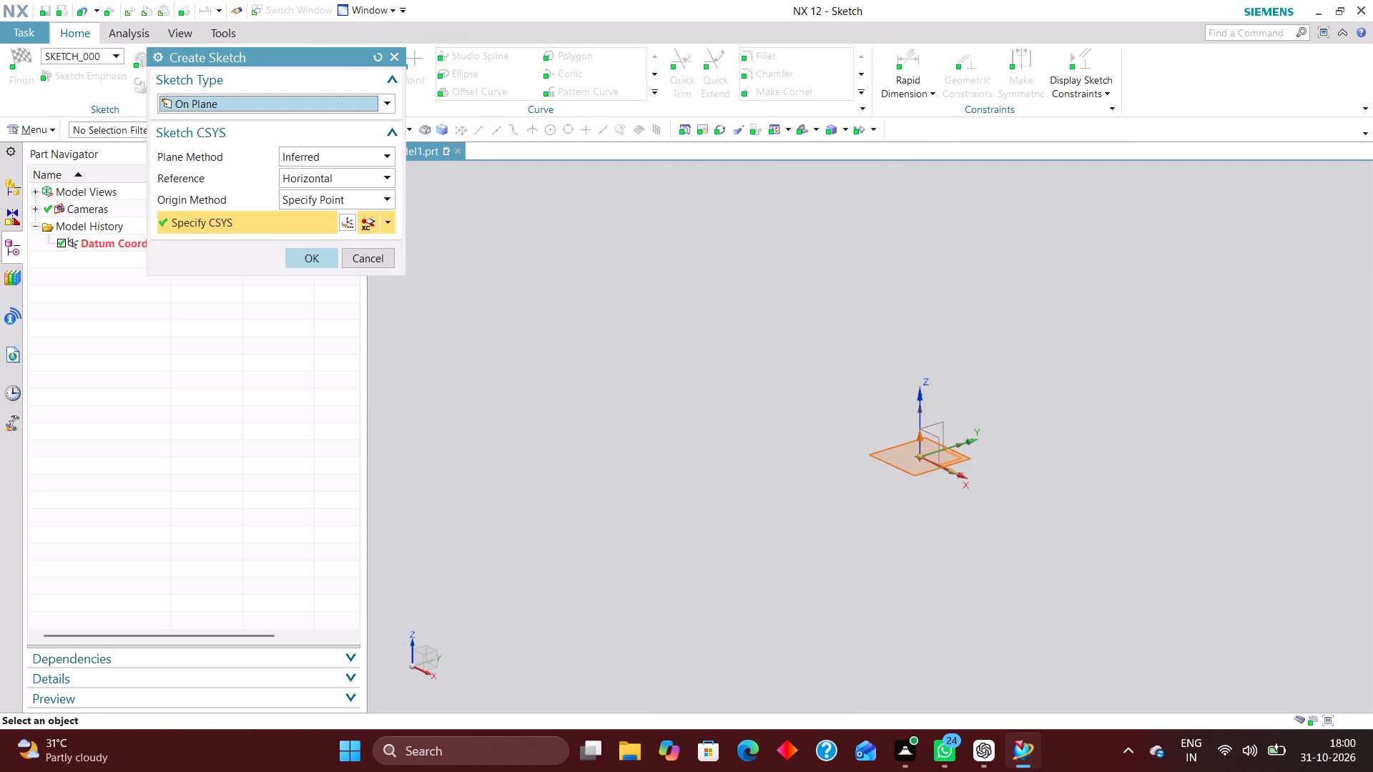
click(294, 251)
Draw a circle centred on the sketch origin with diameter 59*2 (118 mm) and finish the sketch.
click(394, 53)
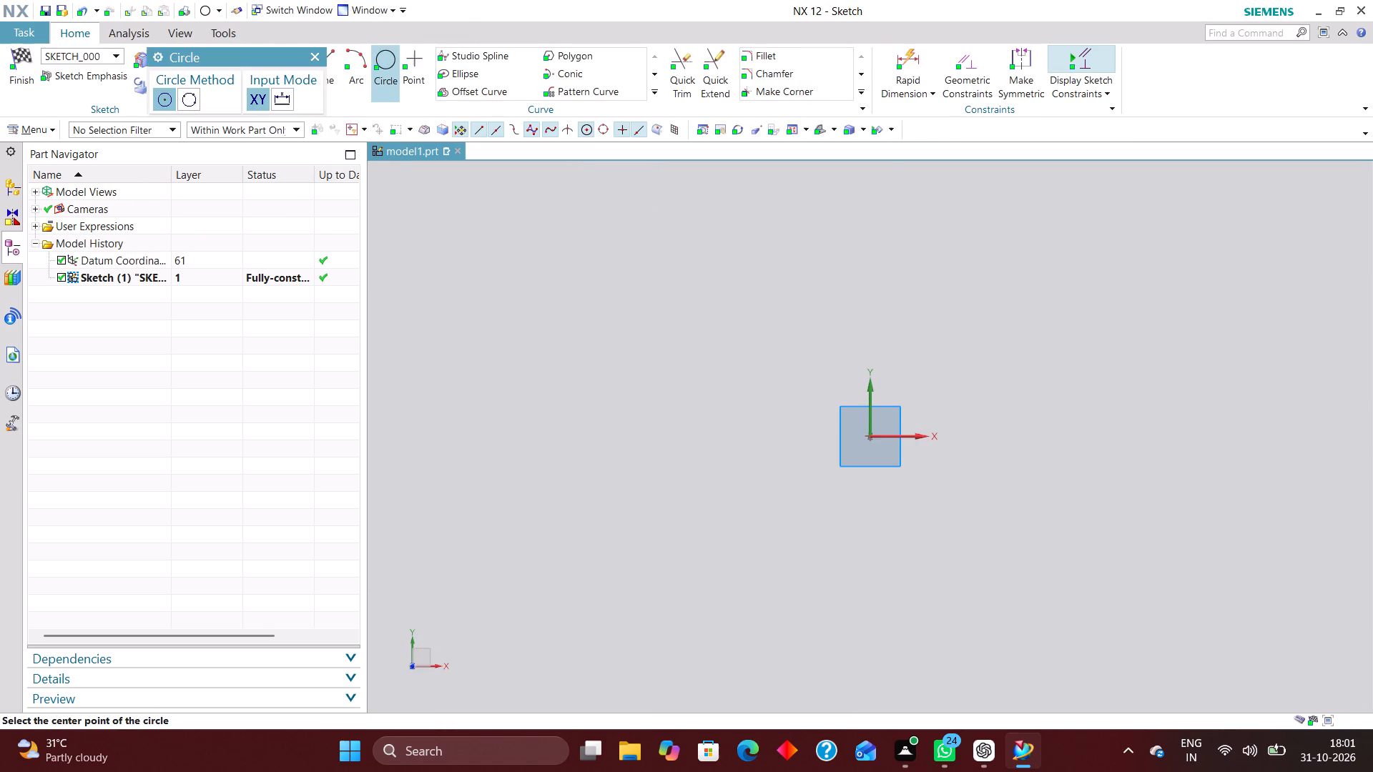
click(870, 437)
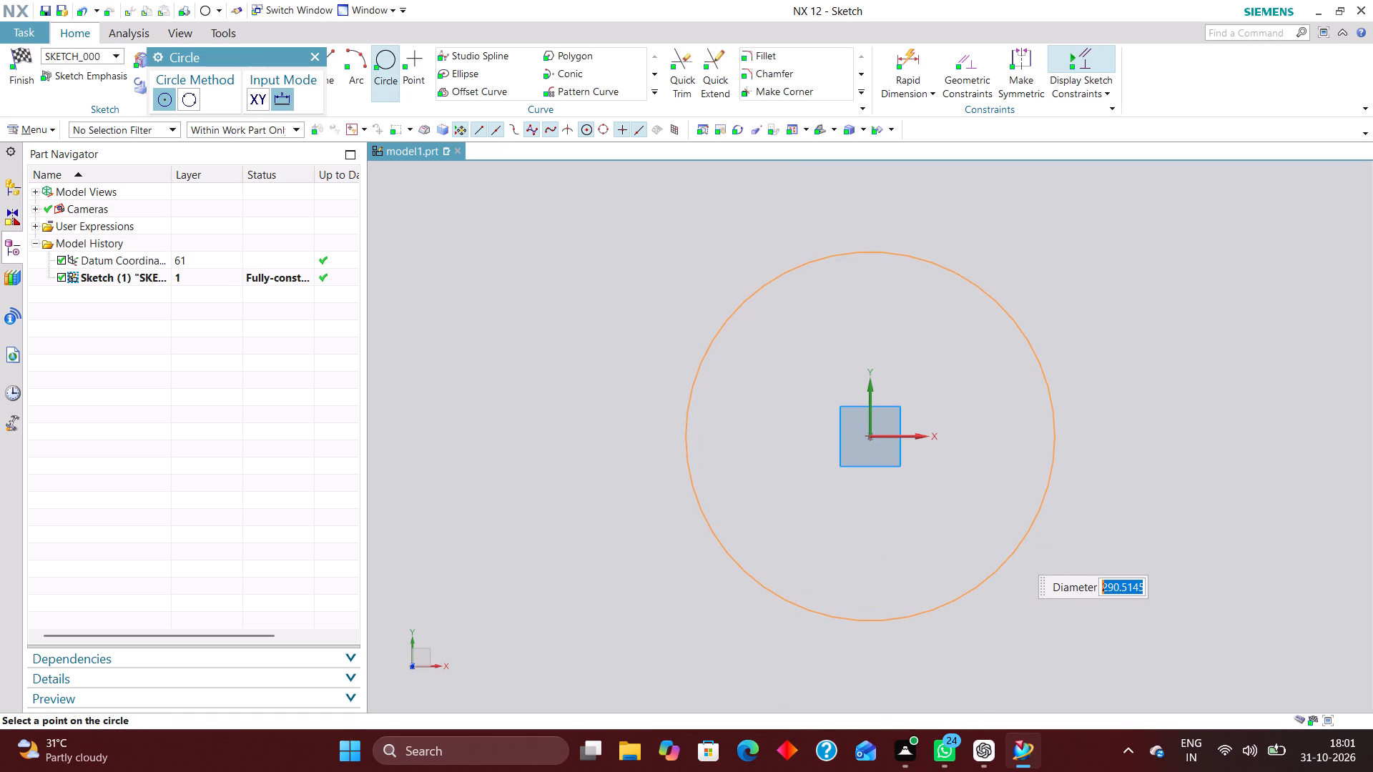
text(59)
key(minus)
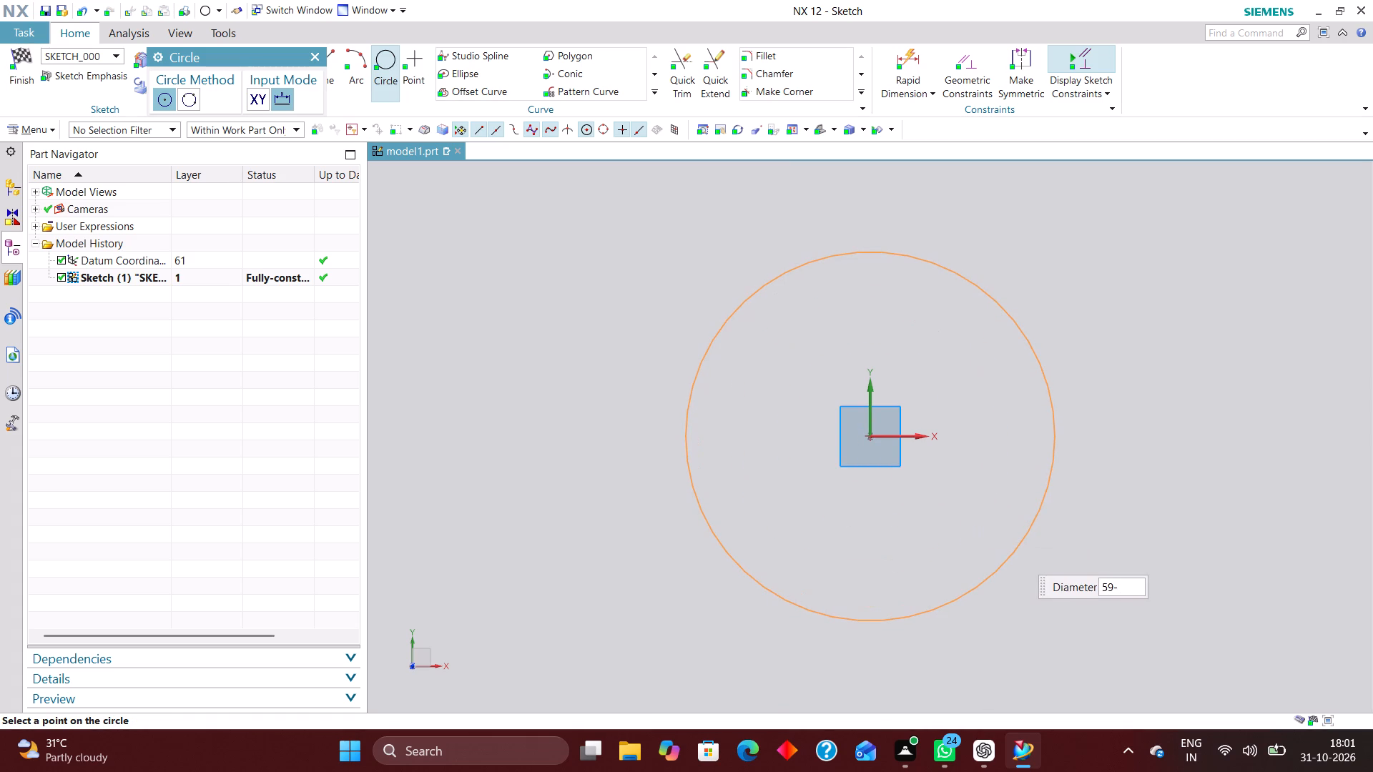
key(BackSpace)
key(asterisk)
key(2)
key(Return)
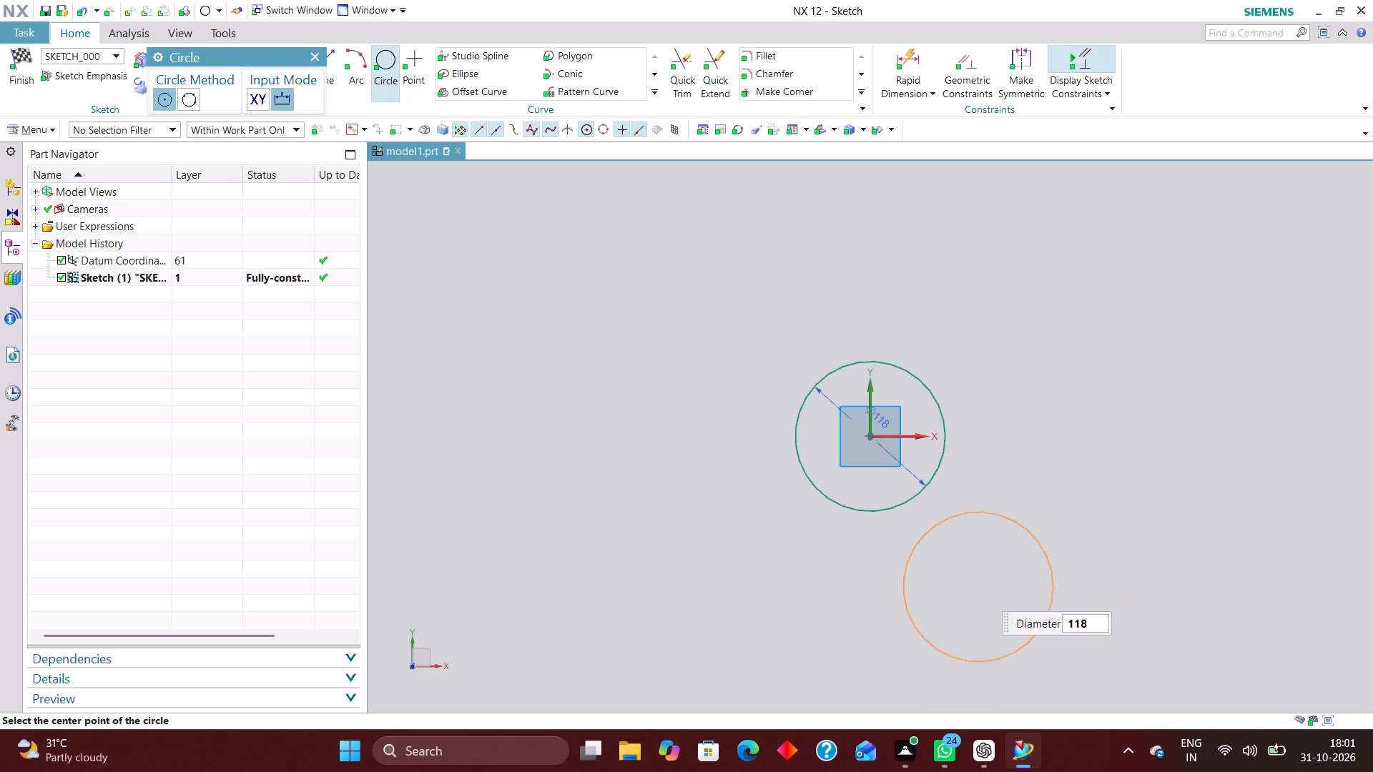
click(323, 59)
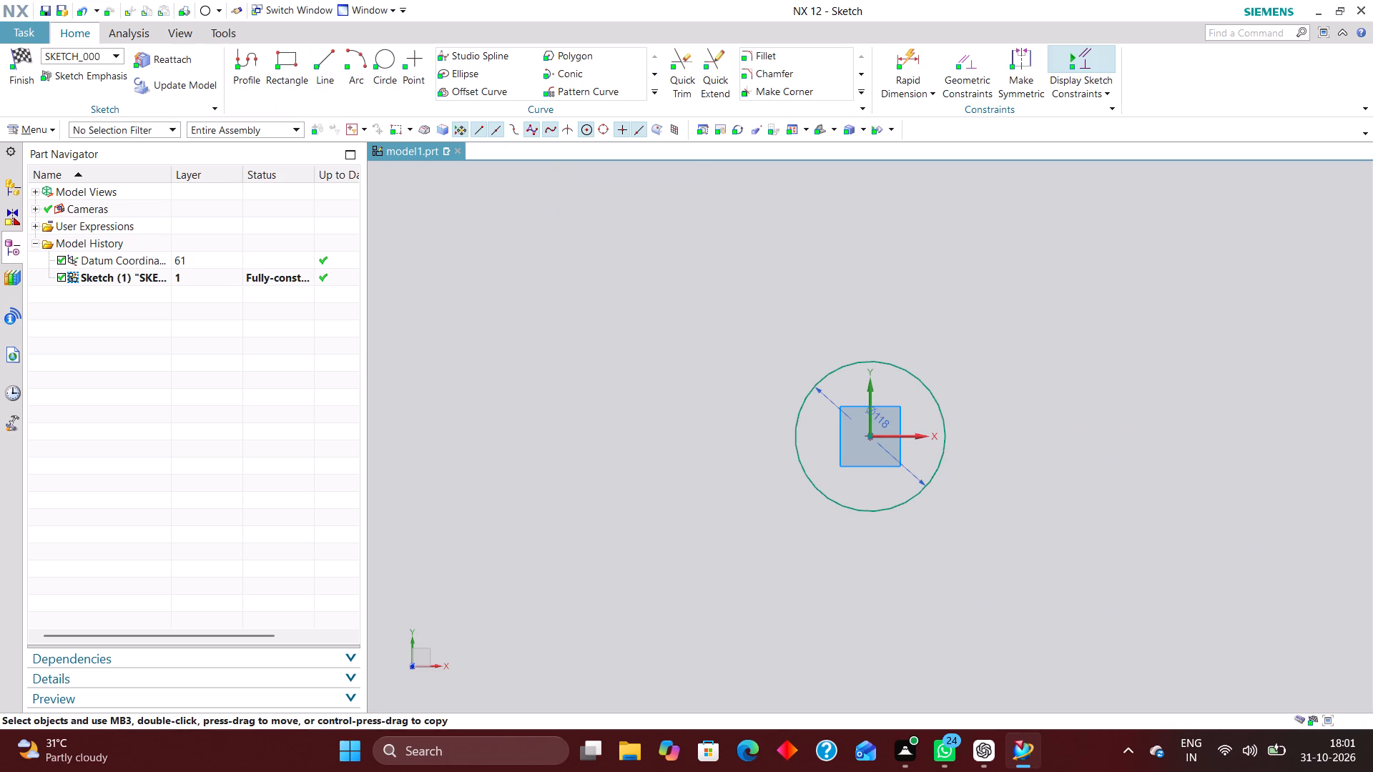
click(32, 64)
Reopen the sketch and draw two small circles outside the 118 mm circle, about 45 mm diameter on the -X side and about 48 mm on the +X side.
click(191, 278)
right_click(194, 279)
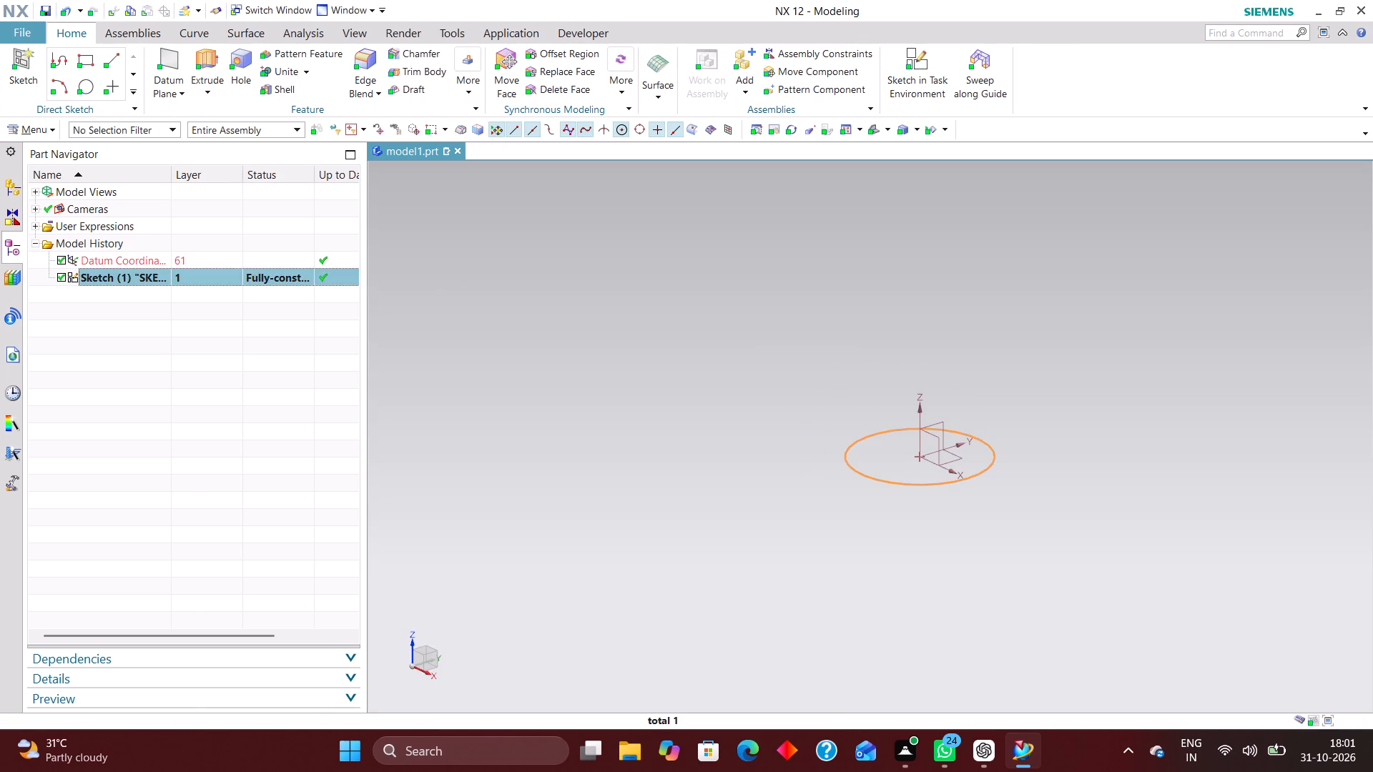
click(281, 361)
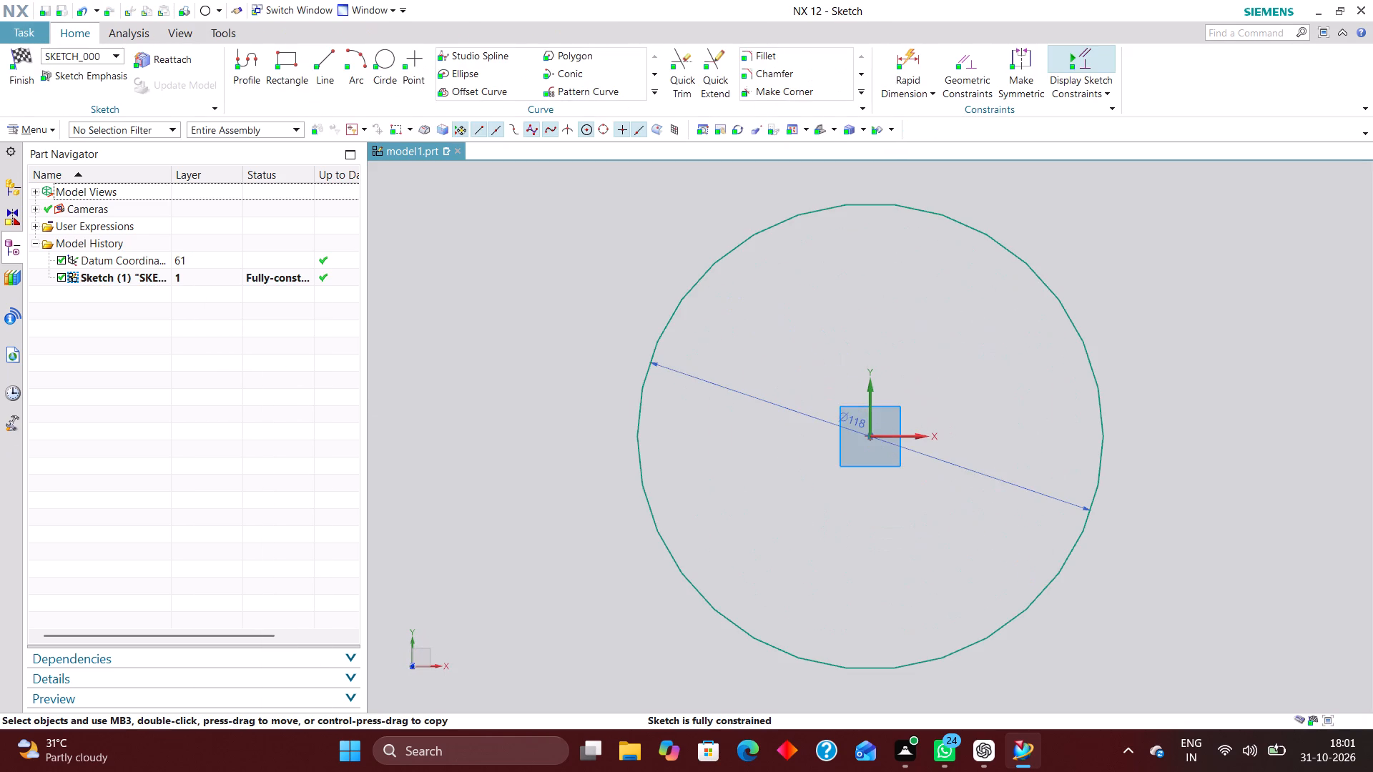
scroll(784, 352, down, 2)
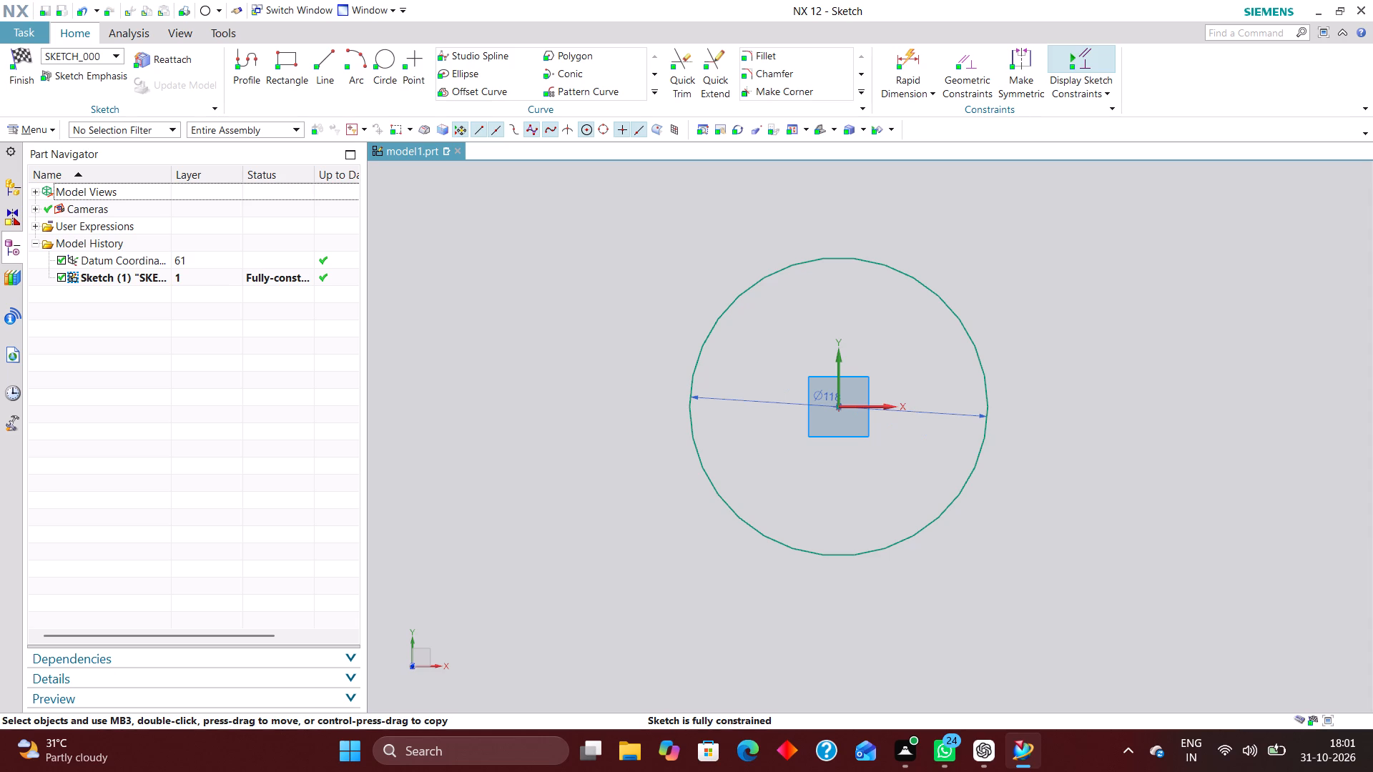
scroll(860, 329, down, 2)
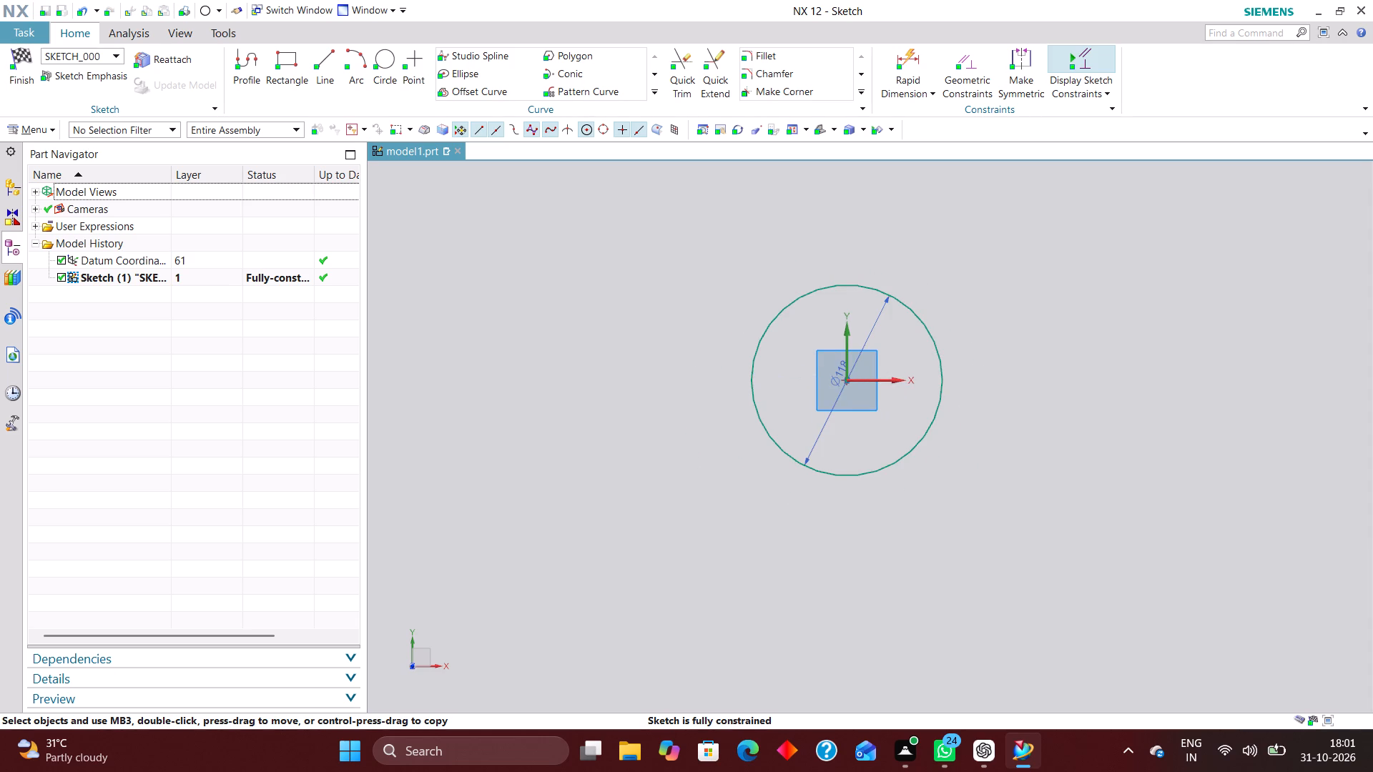
click(380, 61)
click(605, 381)
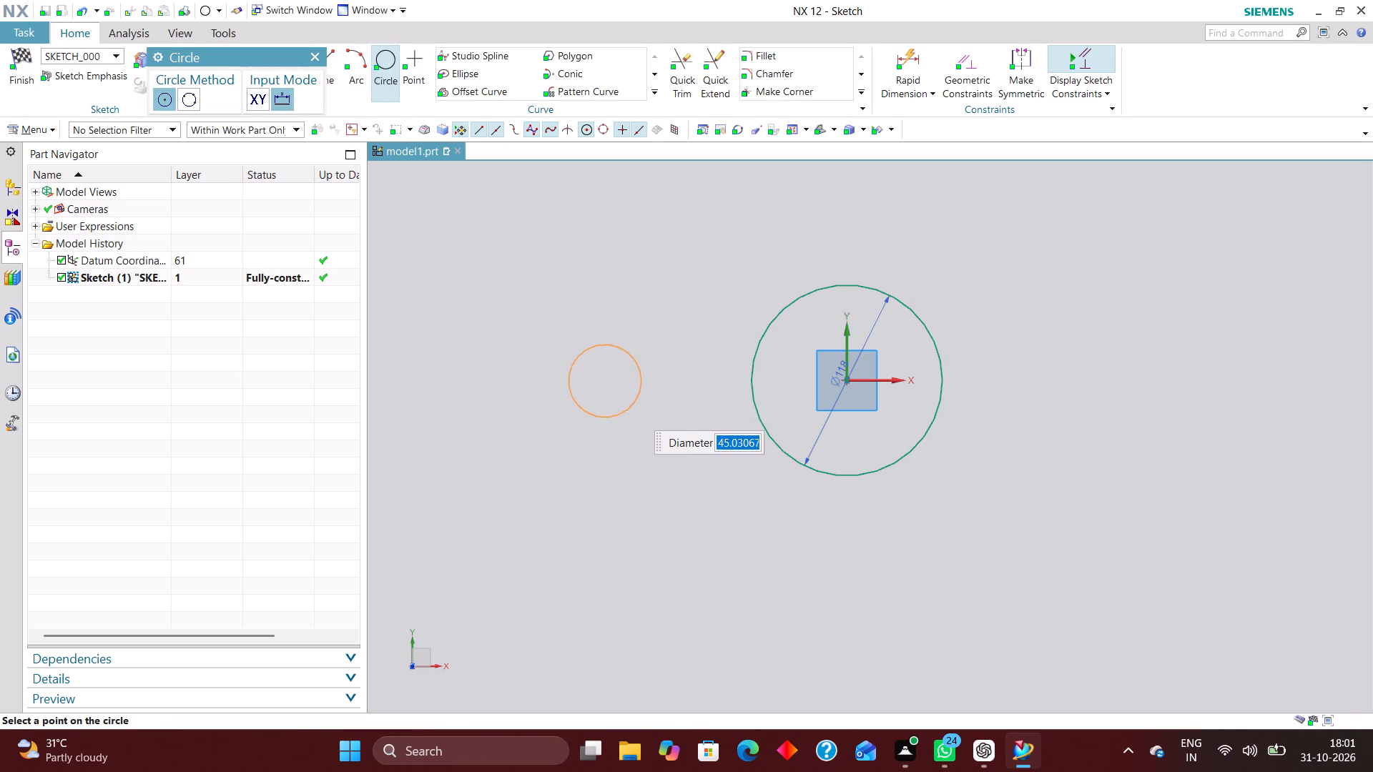
click(631, 407)
click(1035, 369)
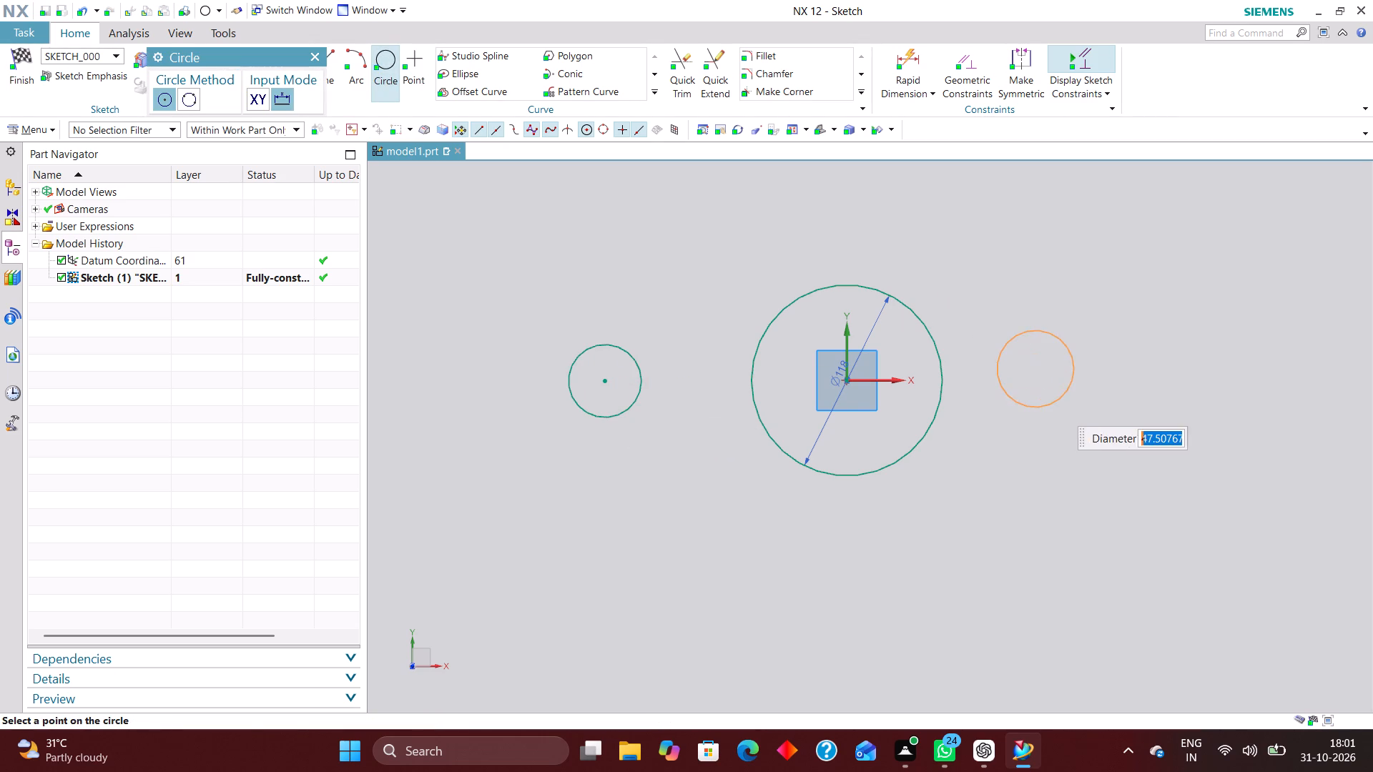
click(1054, 402)
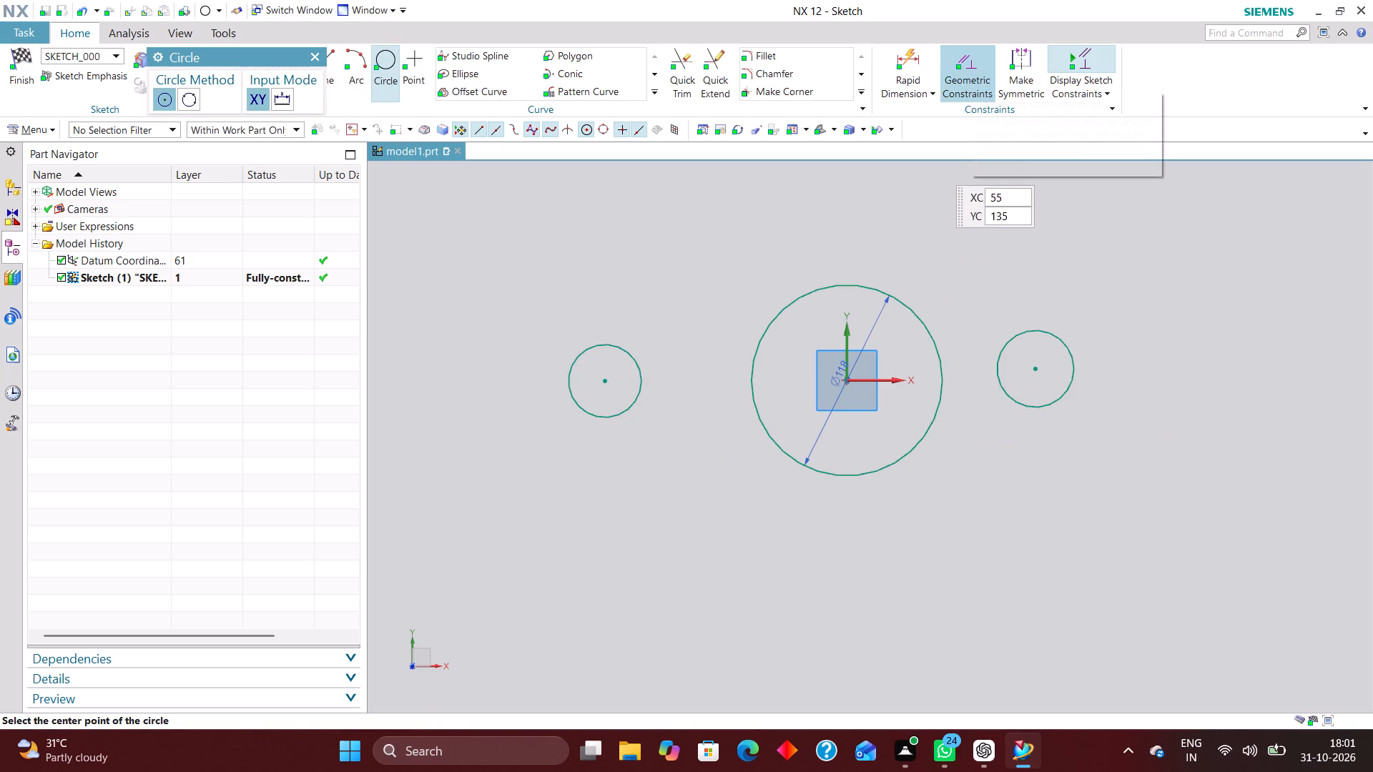
Add a radial dimension of 14.5 mm to the small circle on the -X side.
click(908, 66)
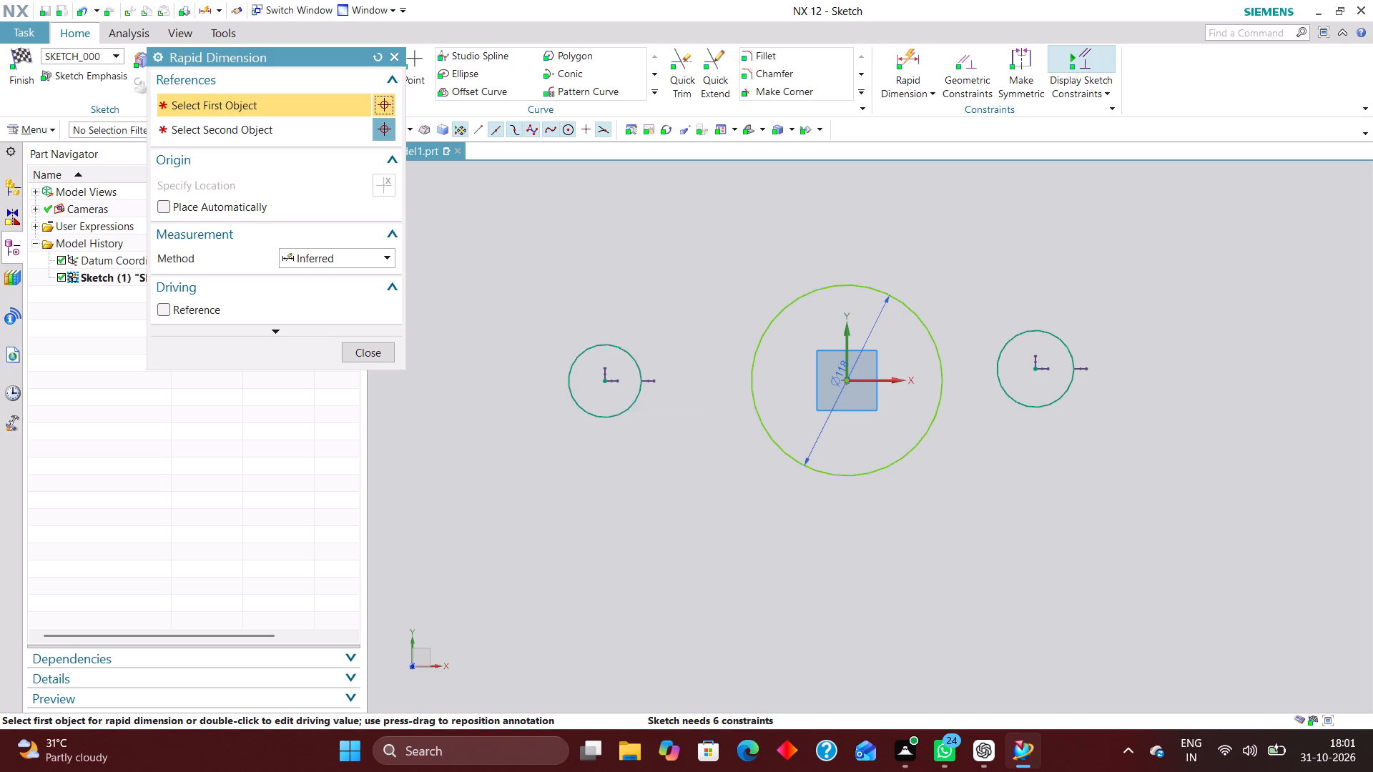
click(367, 252)
click(358, 390)
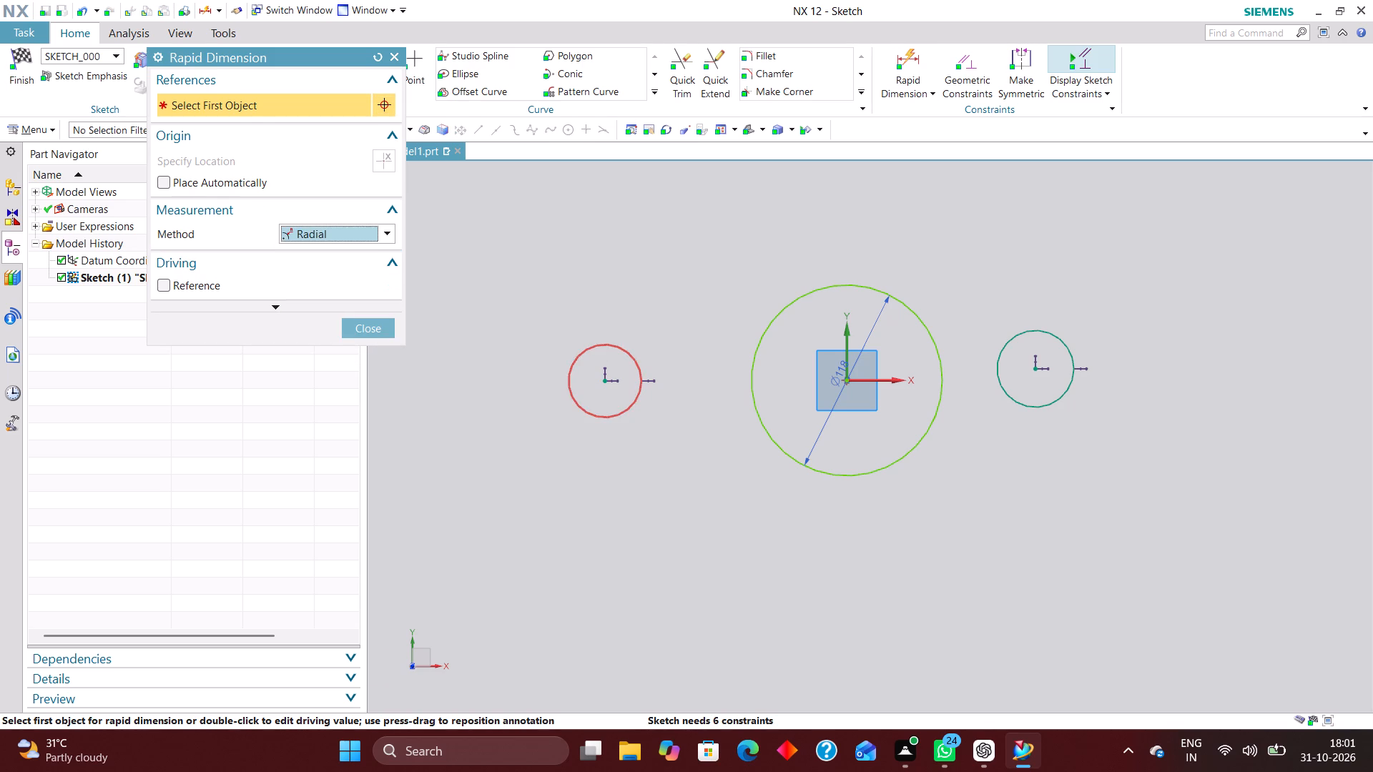
click(576, 362)
click(531, 317)
text(14.5)
key(Return)
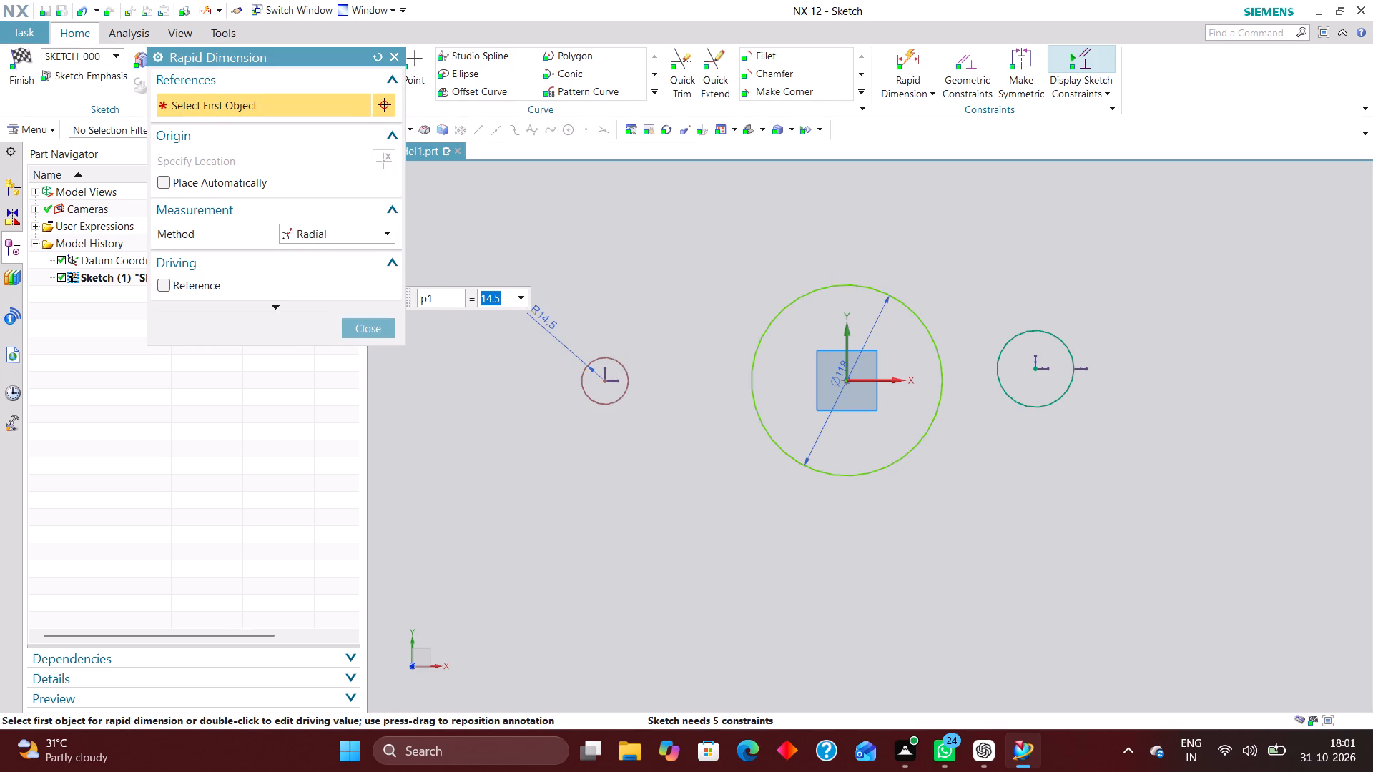
Apply an Equal Radius constraint between the -X and +X small circles.
click(973, 61)
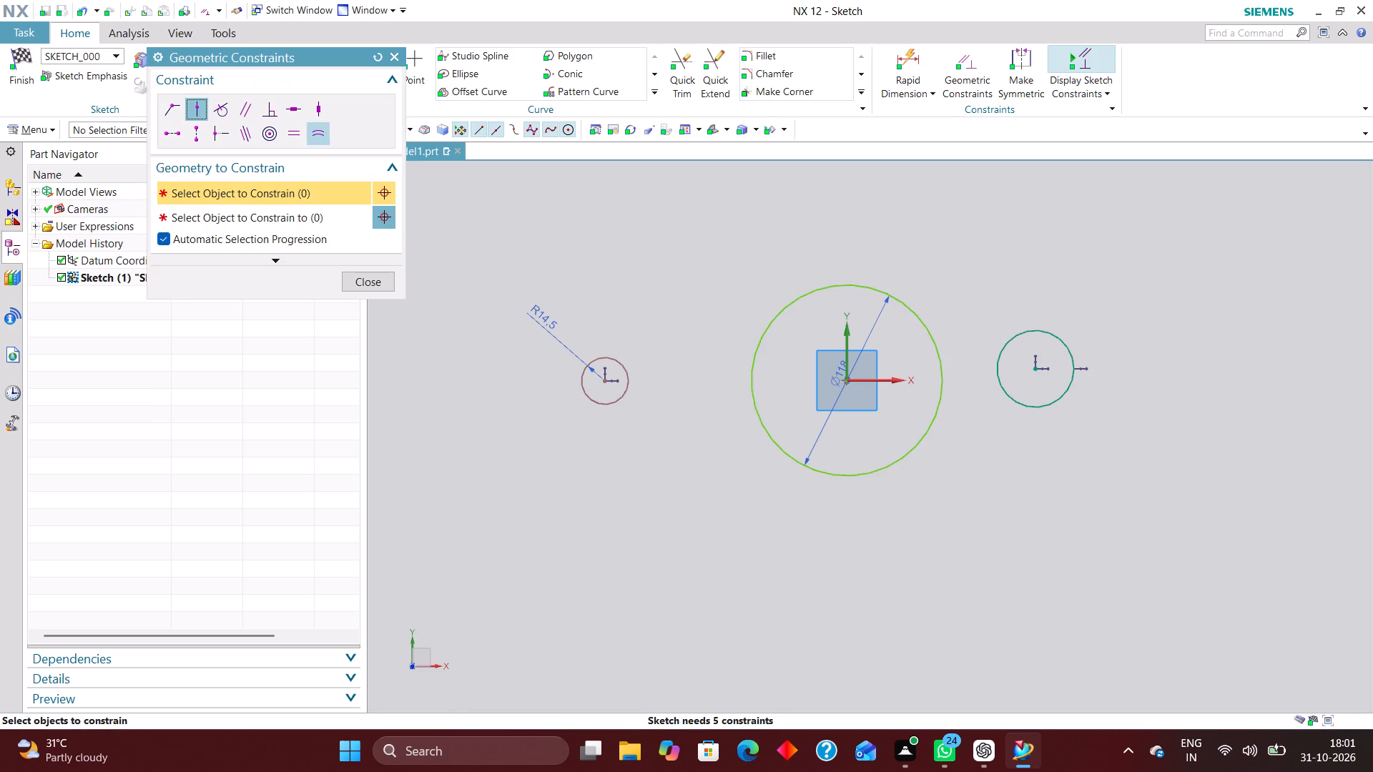
click(326, 136)
click(630, 375)
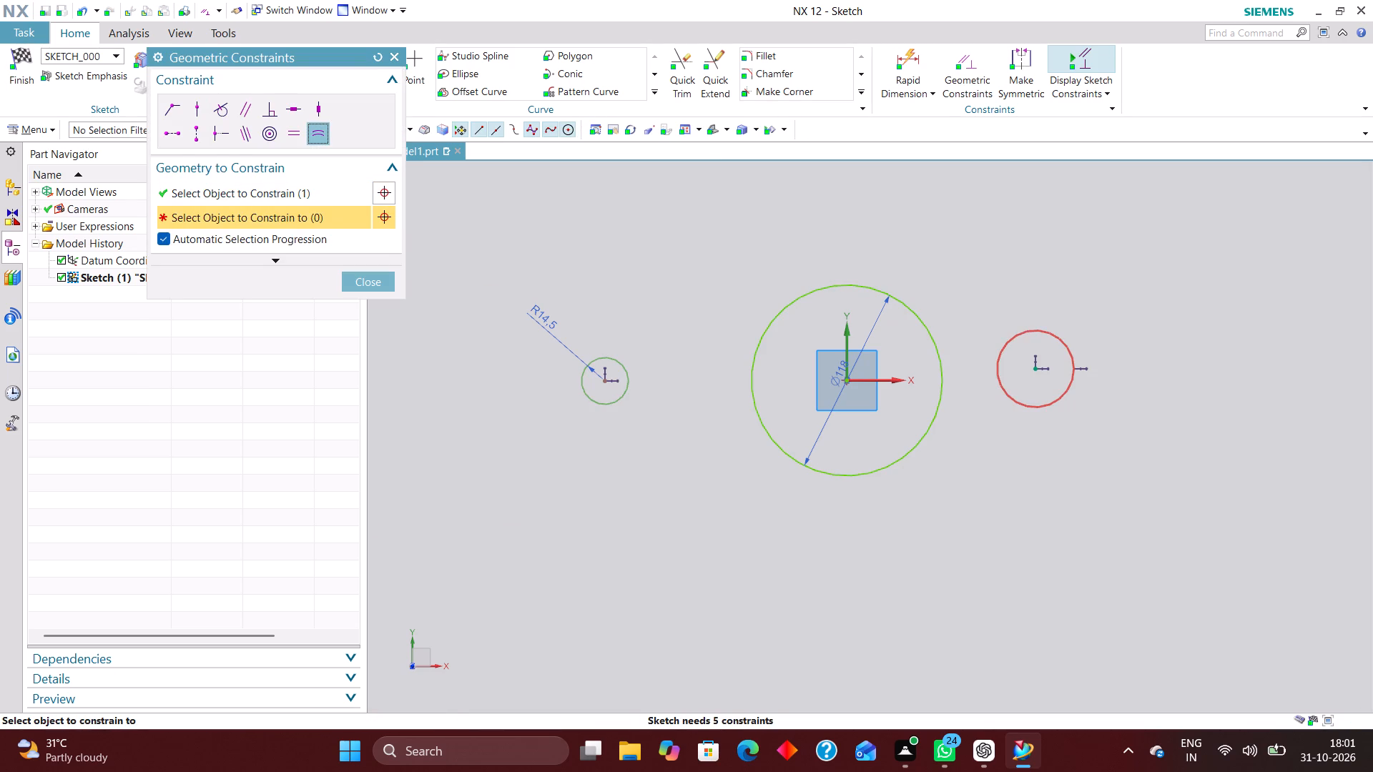
click(1018, 335)
click(388, 284)
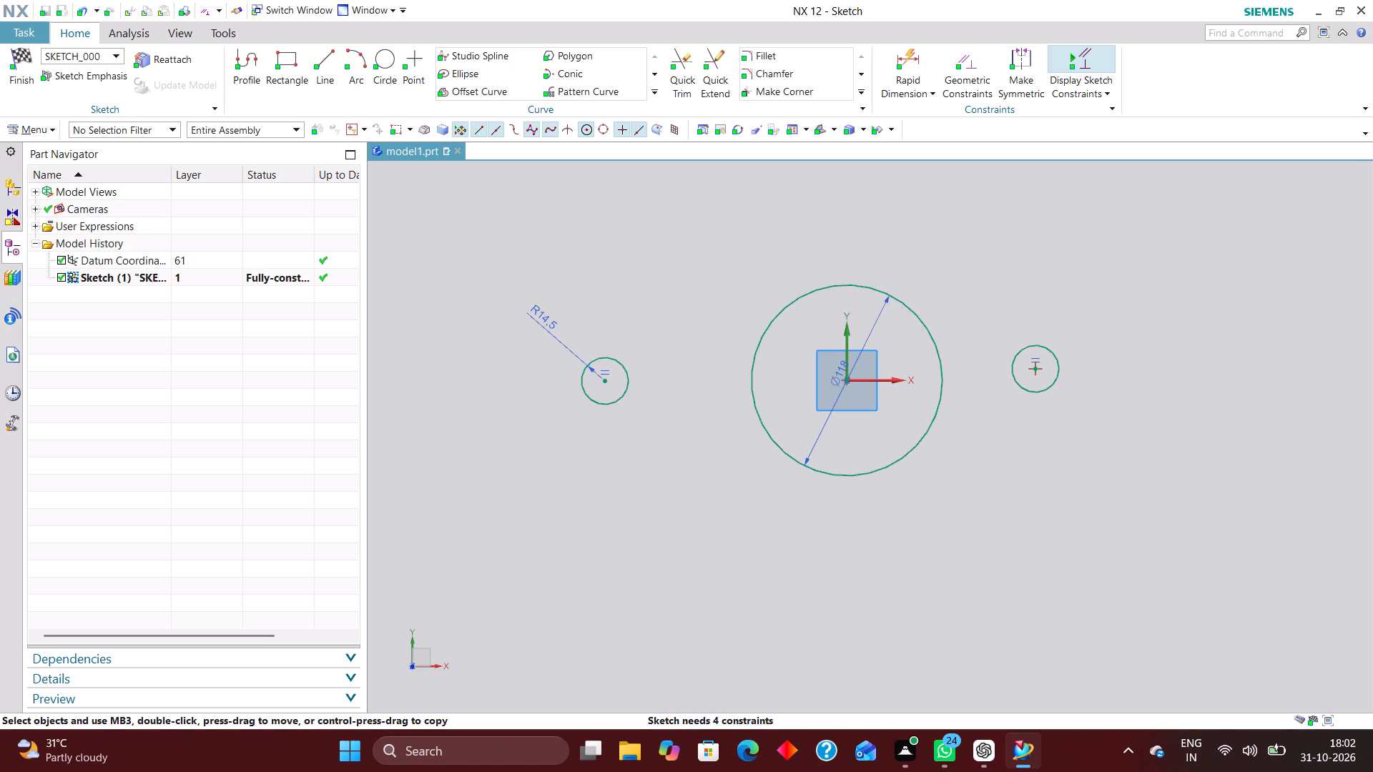
Constrain the centres of both small circles onto the sketch X axis with Point on Curve.
click(987, 65)
click(197, 108)
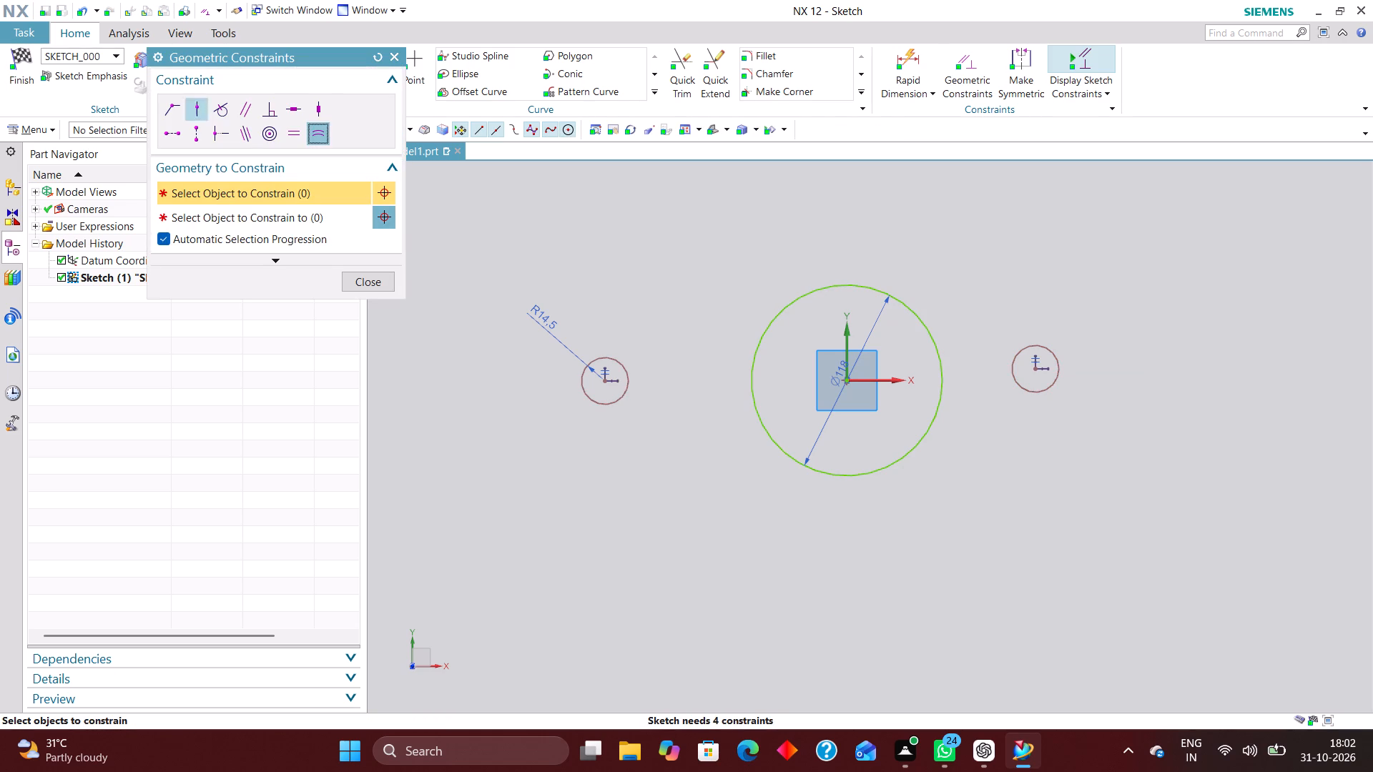
click(609, 378)
click(874, 381)
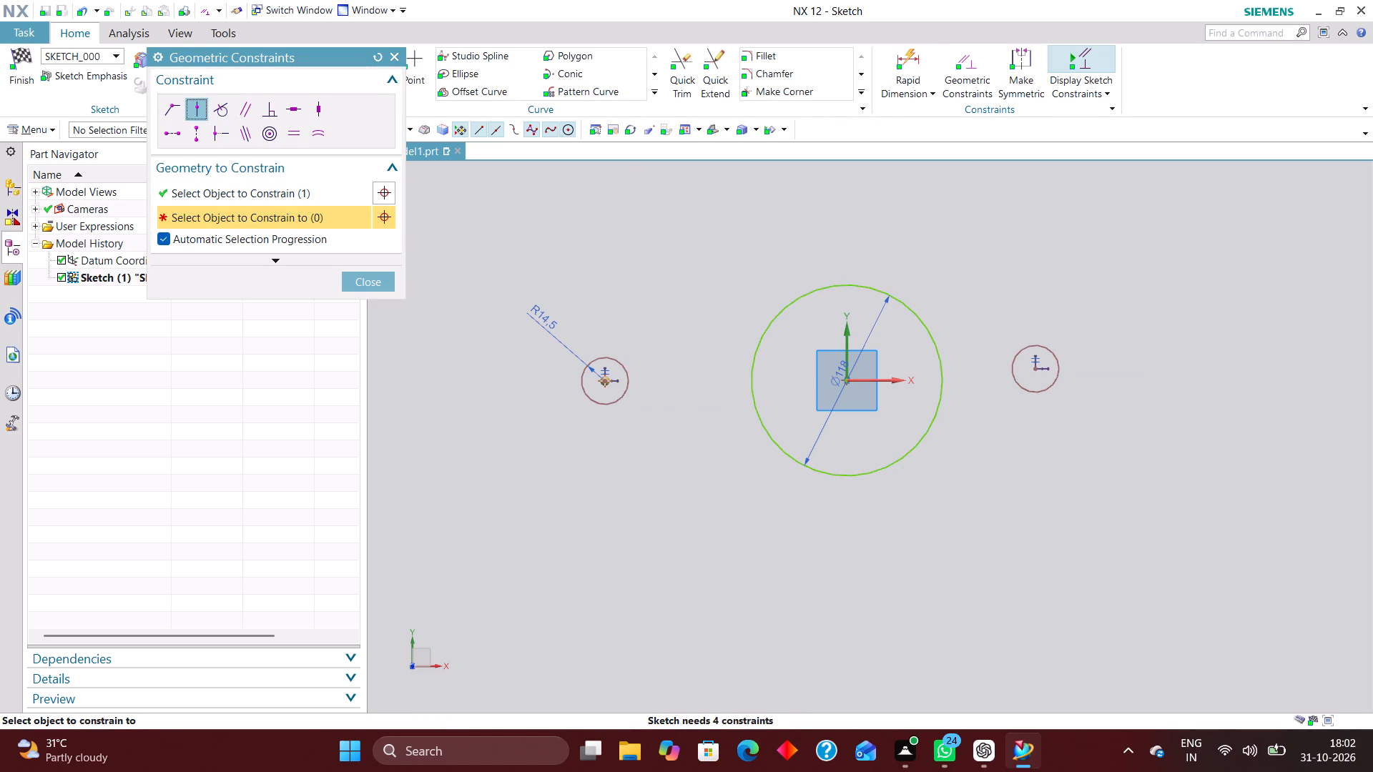
click(1034, 365)
click(890, 381)
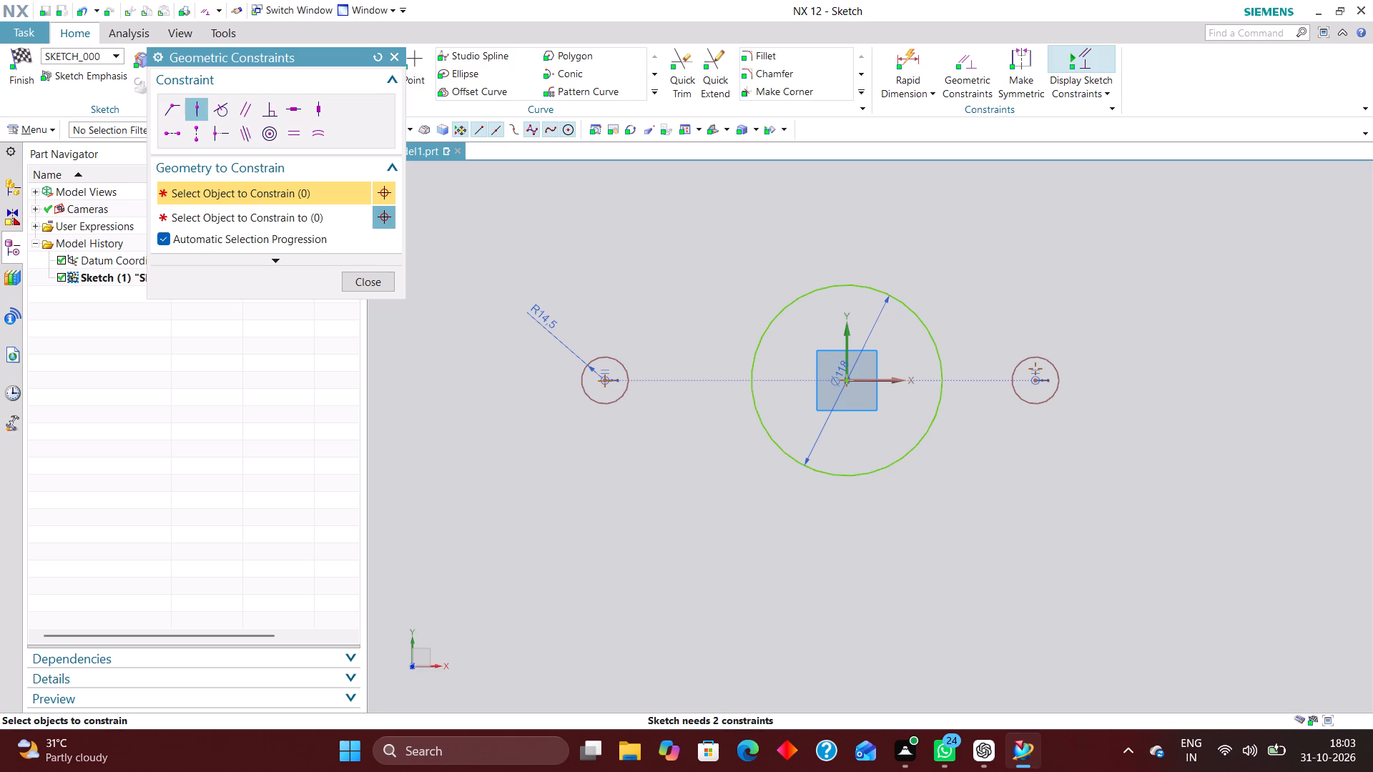
Dimension the horizontal distance from the Y axis to the -X small circle's centre as 161/2 (80.5 mm), using the Inferred method.
click(902, 64)
click(368, 247)
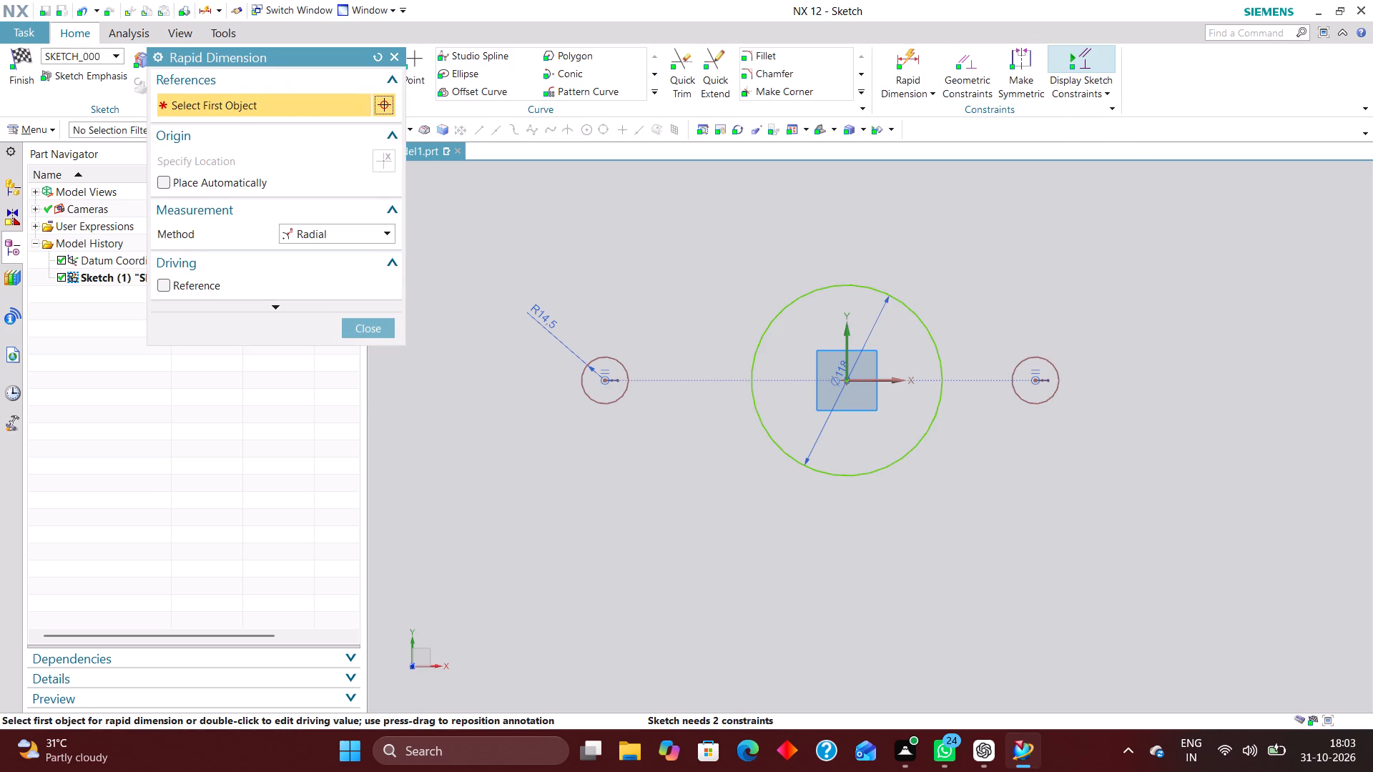
click(375, 235)
click(365, 250)
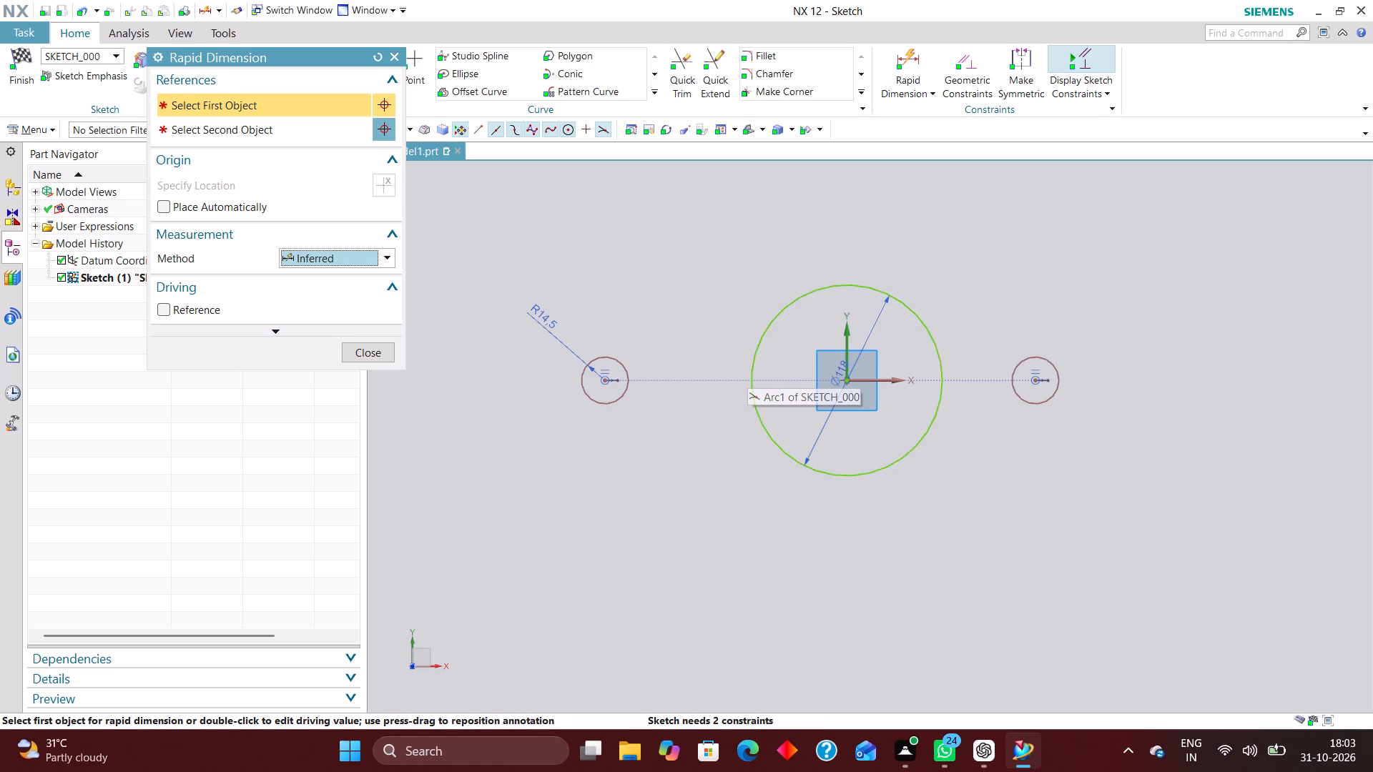
click(851, 341)
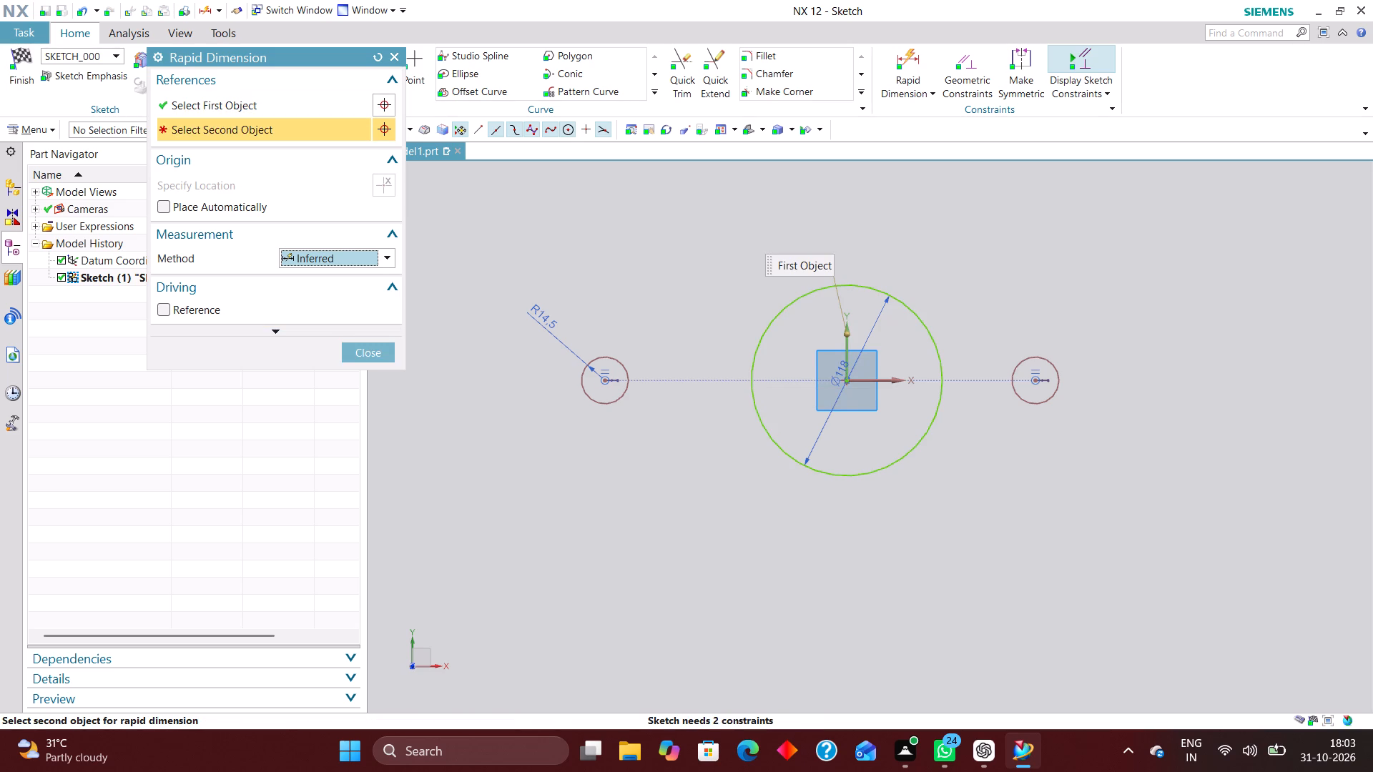
click(606, 379)
click(726, 552)
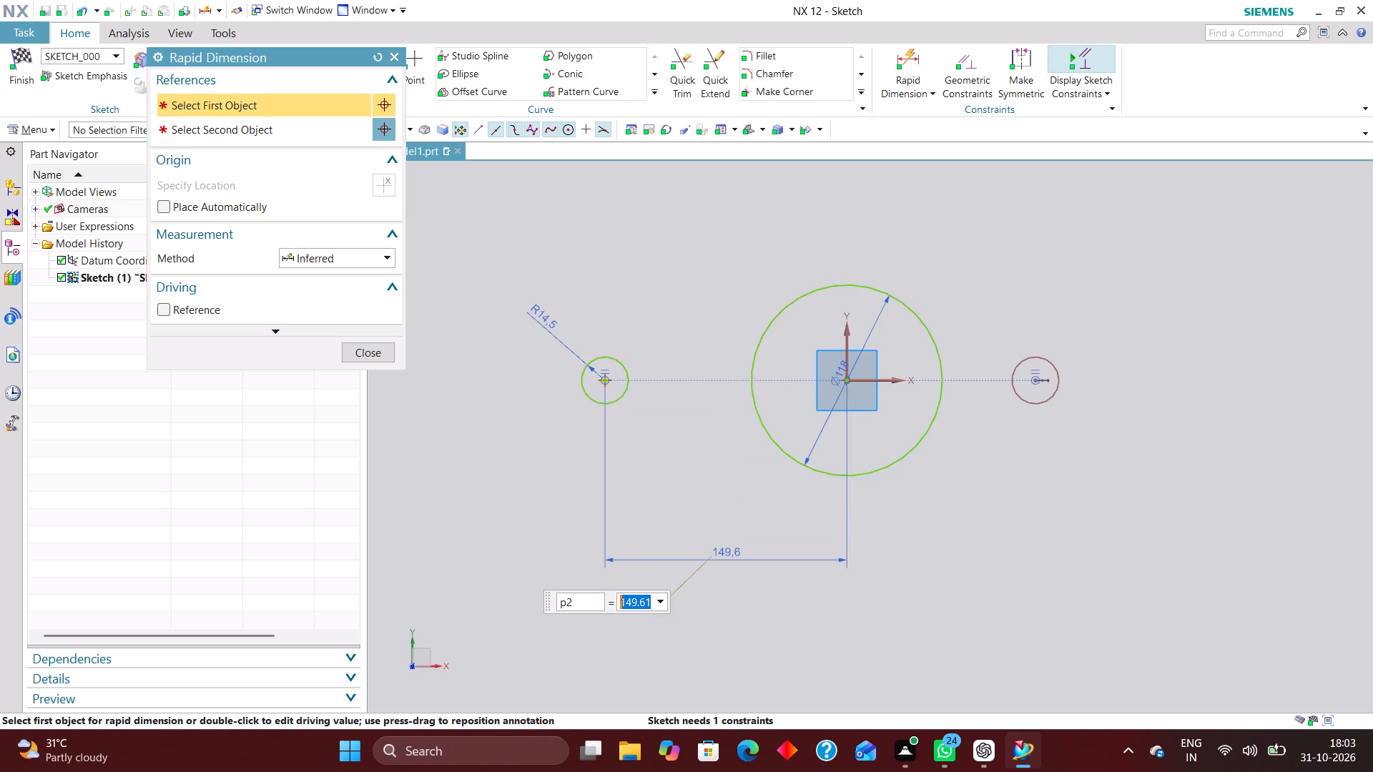
text(161)
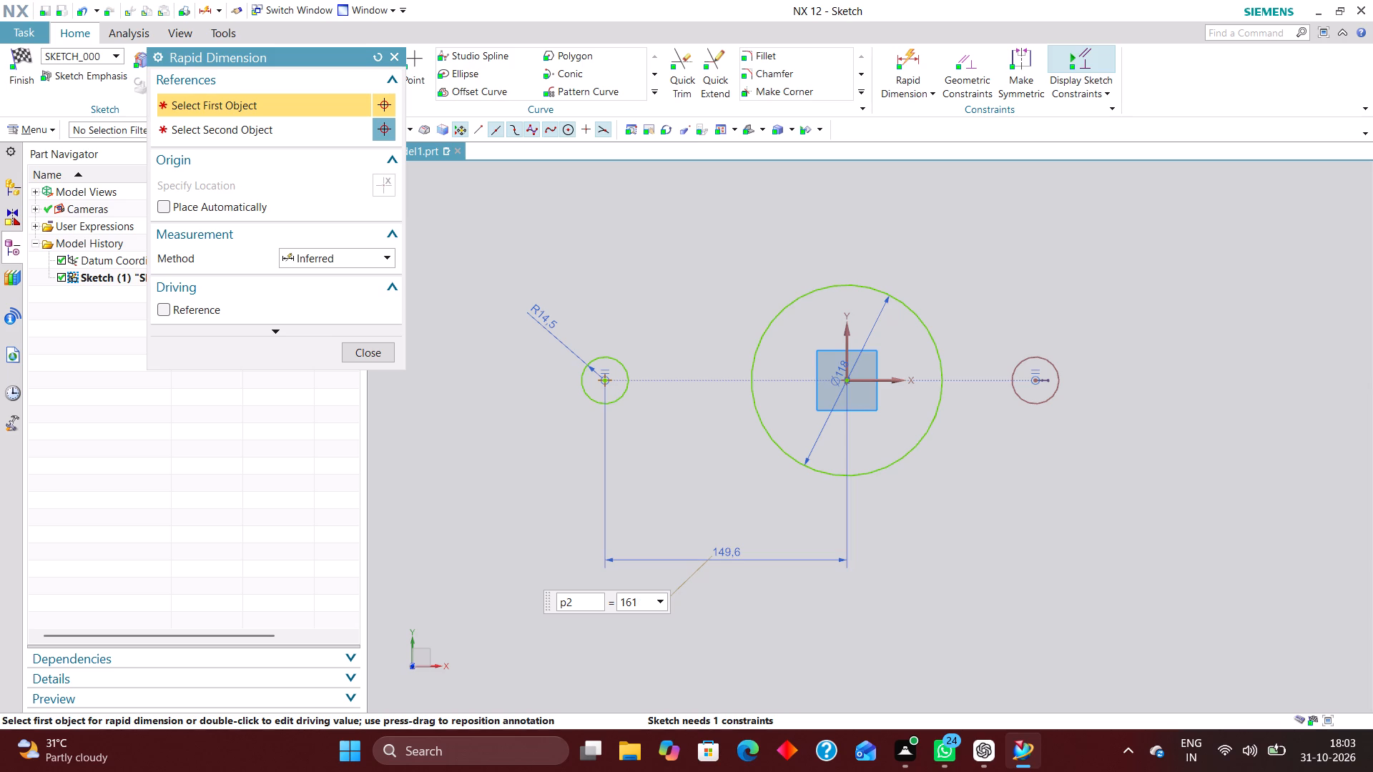
text(/2)
key(Return)
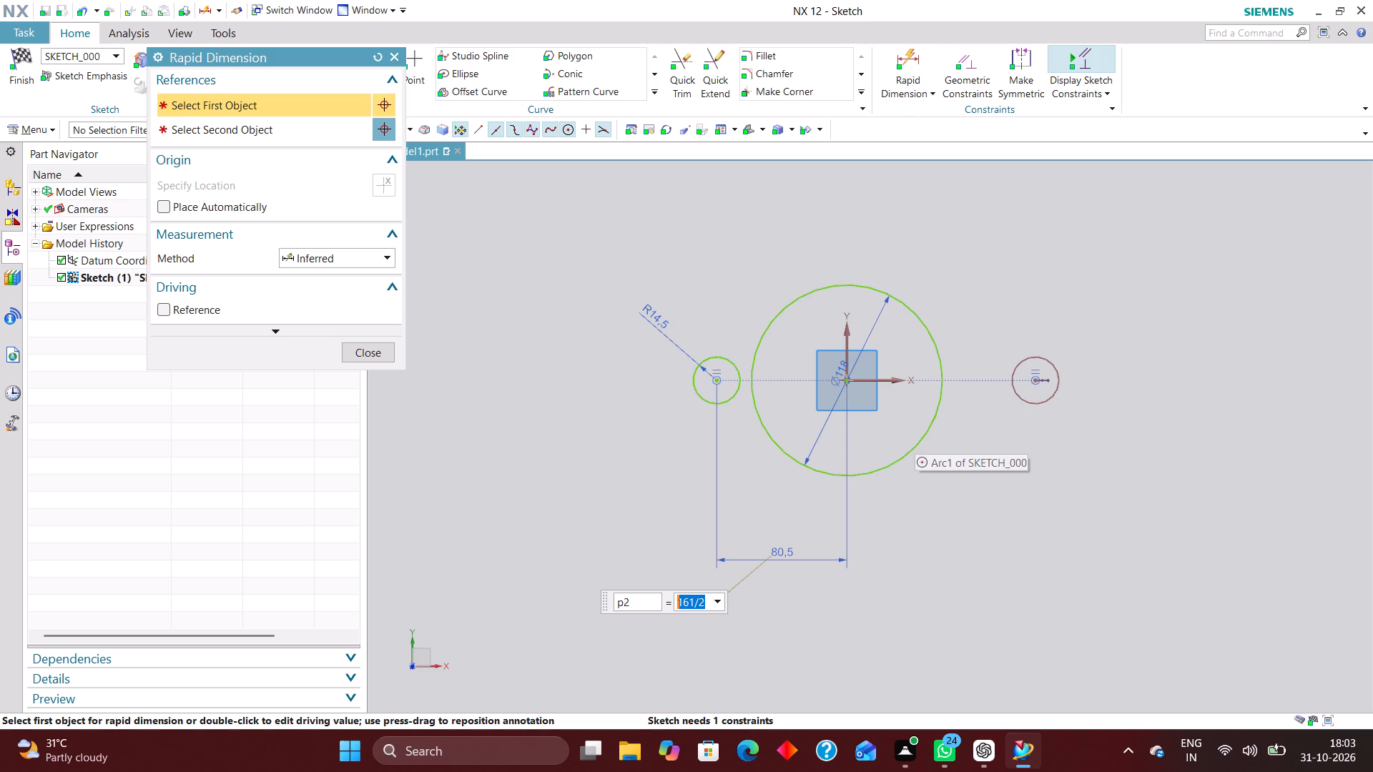
Dimension the centre-to-centre distance between the two small circles as 161 mm.
click(715, 379)
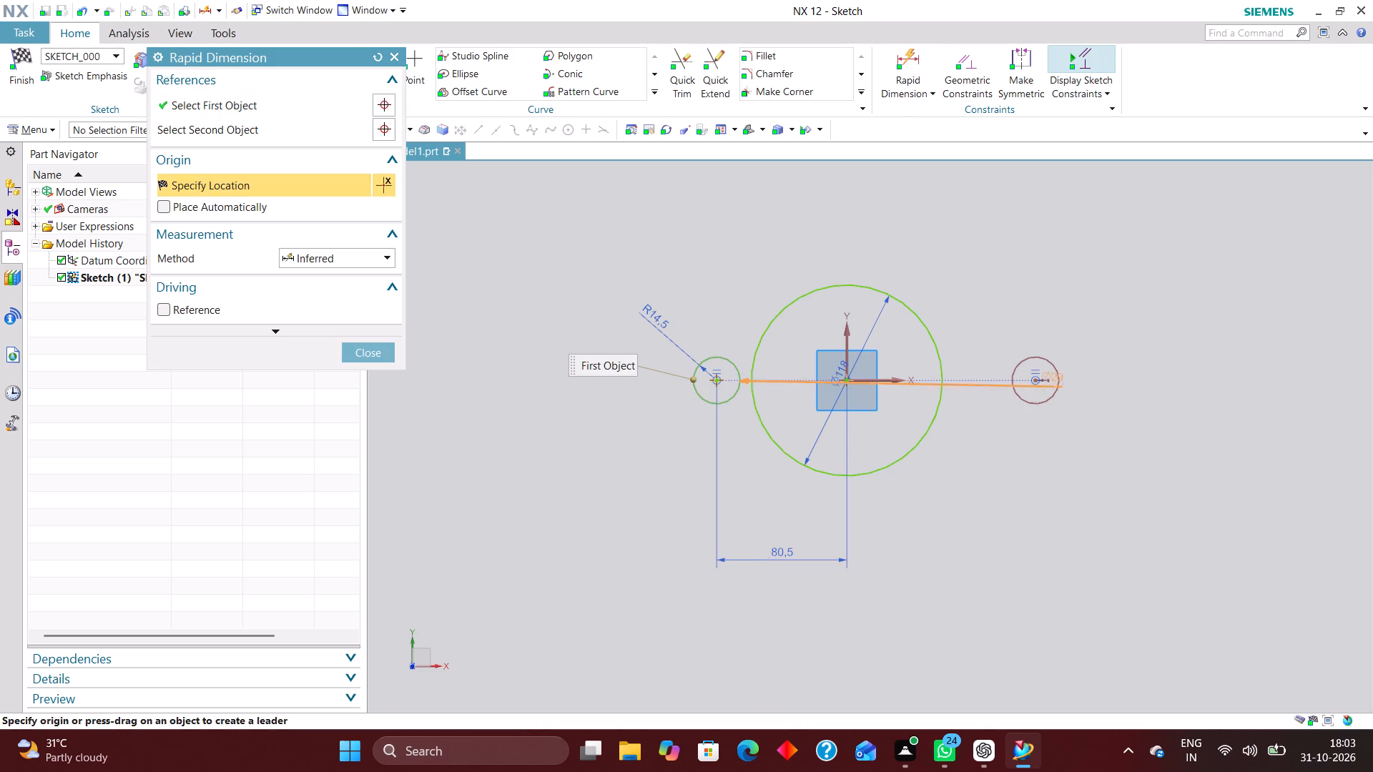
click(1033, 379)
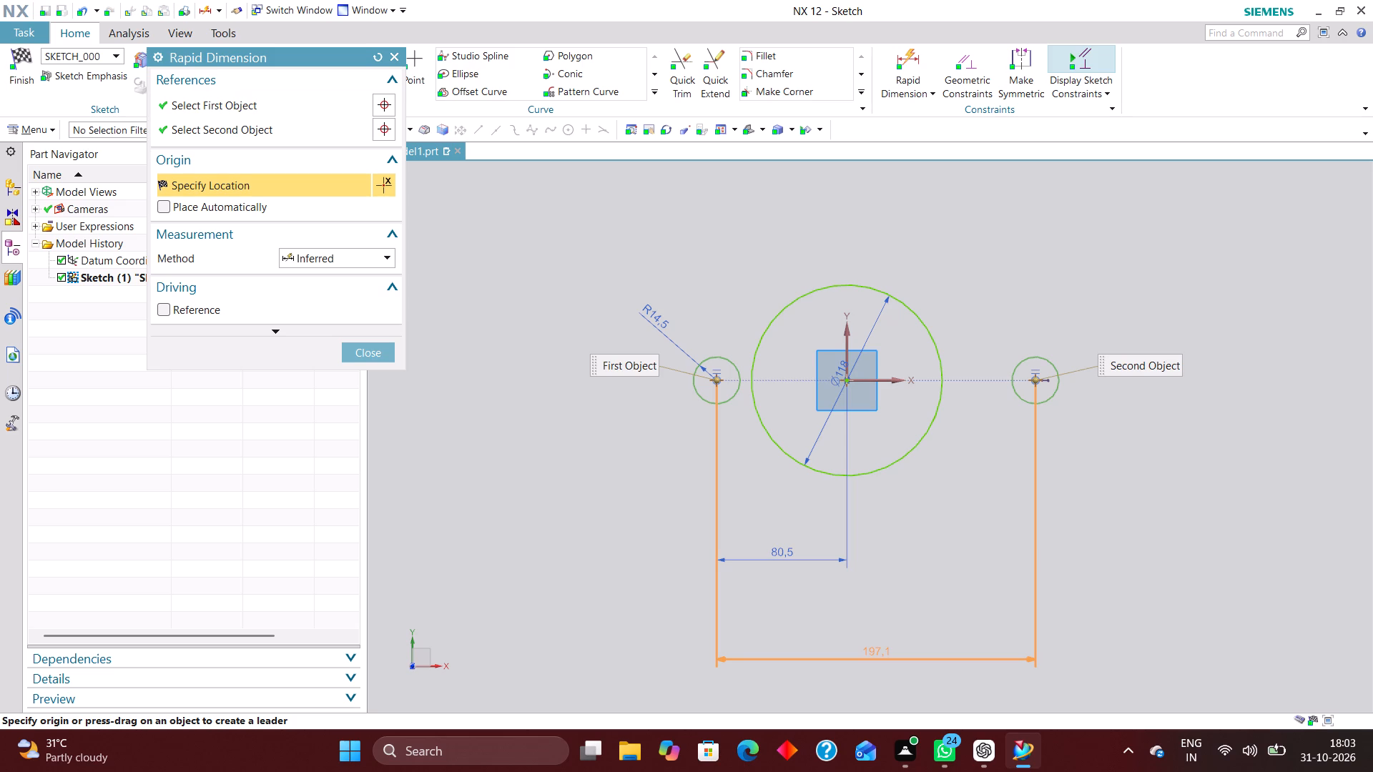
text(161)
click(892, 603)
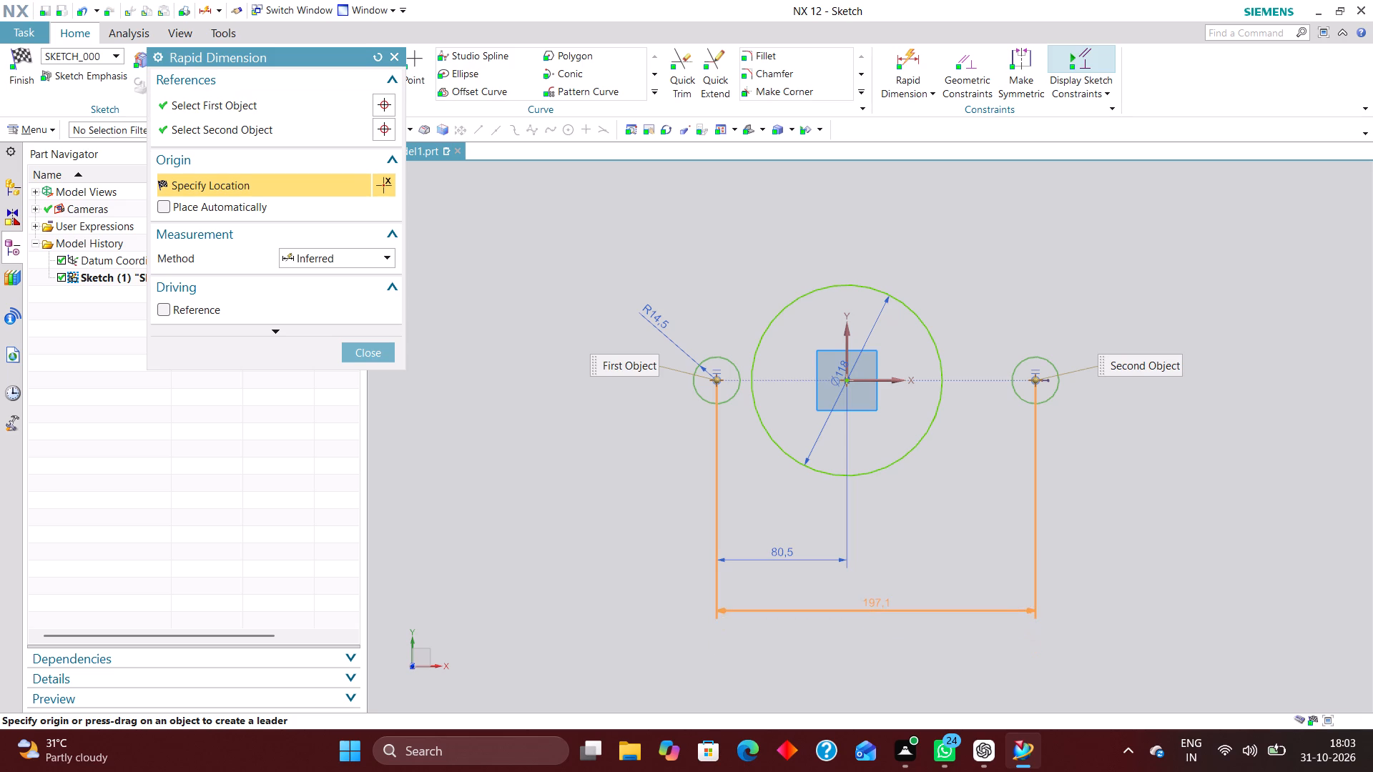
text(161)
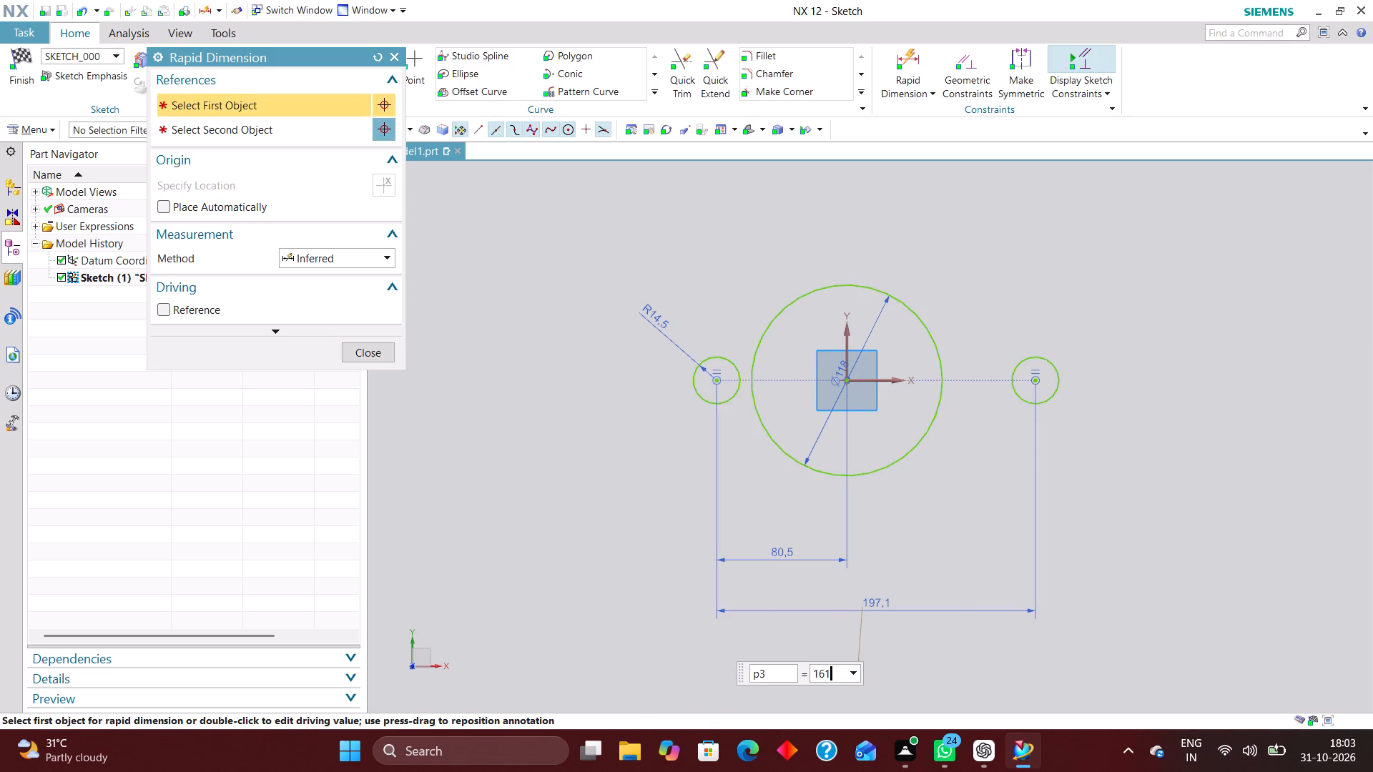
key(Return)
click(362, 352)
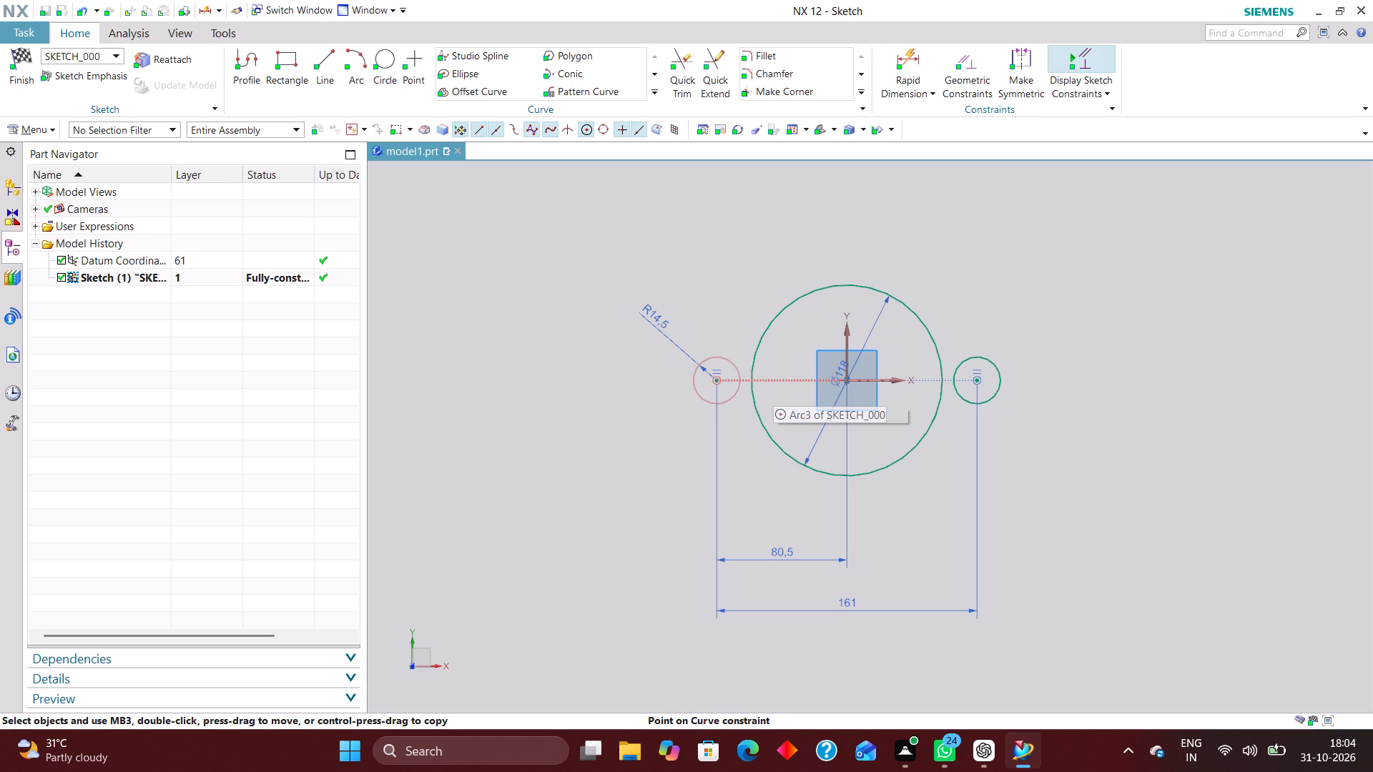
Draw four loose slanted lines bridging the small circles and the 118 mm circle, the upper -X one about 71 mm long at 35°.
click(333, 59)
scroll(723, 355, up, 3)
click(676, 342)
click(860, 215)
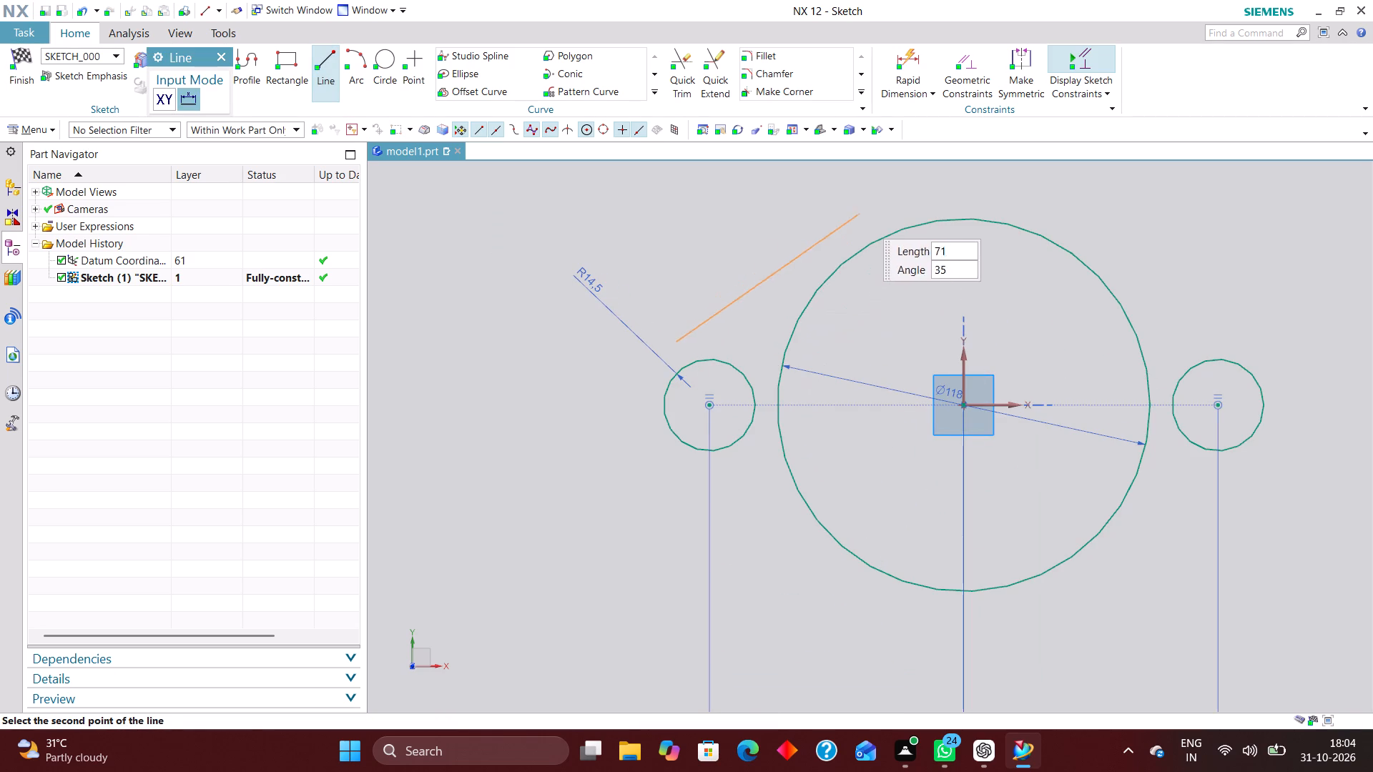
click(699, 479)
click(883, 598)
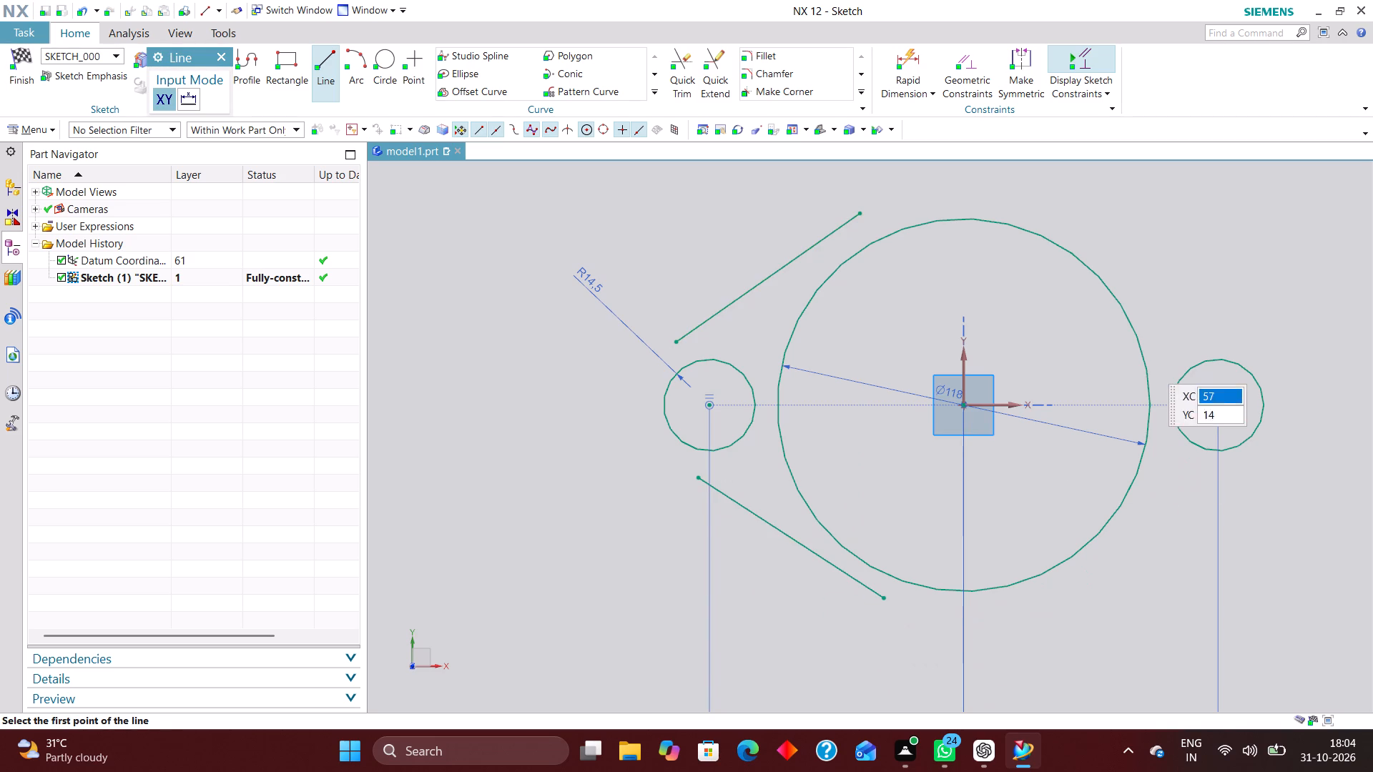
click(1045, 201)
click(1224, 337)
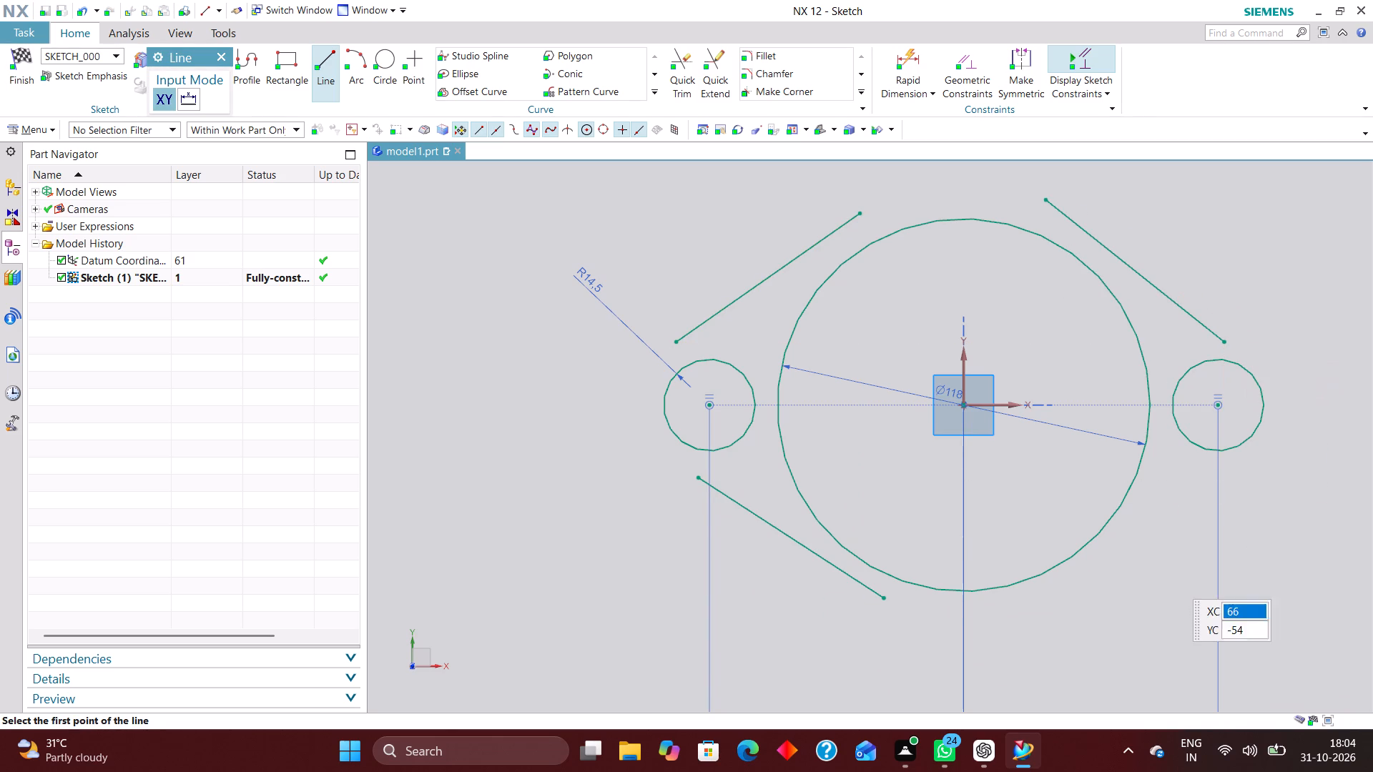
click(1059, 614)
click(1192, 501)
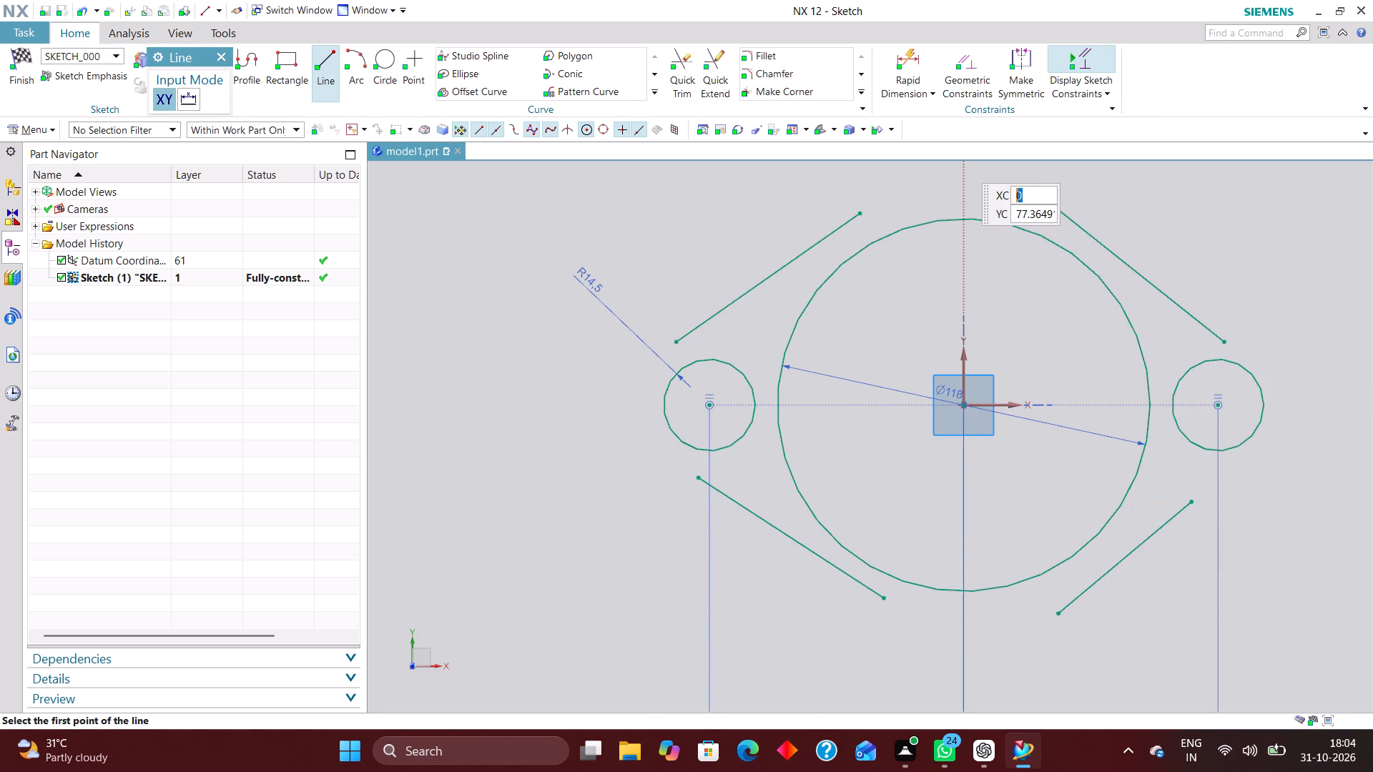
Make the two upper slanted lines tangent to the 118 mm circle and to their adjacent small circles.
click(966, 63)
click(223, 109)
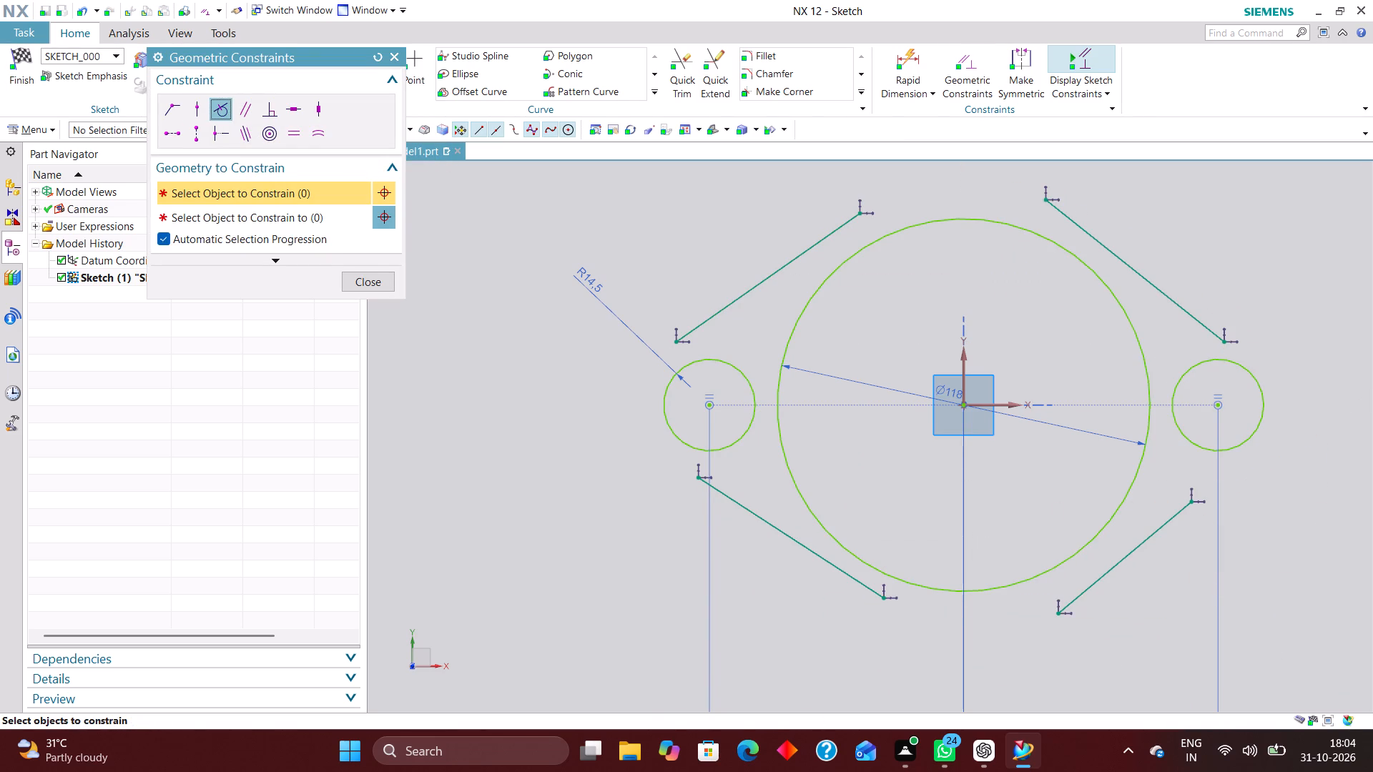
click(734, 369)
click(714, 307)
click(928, 221)
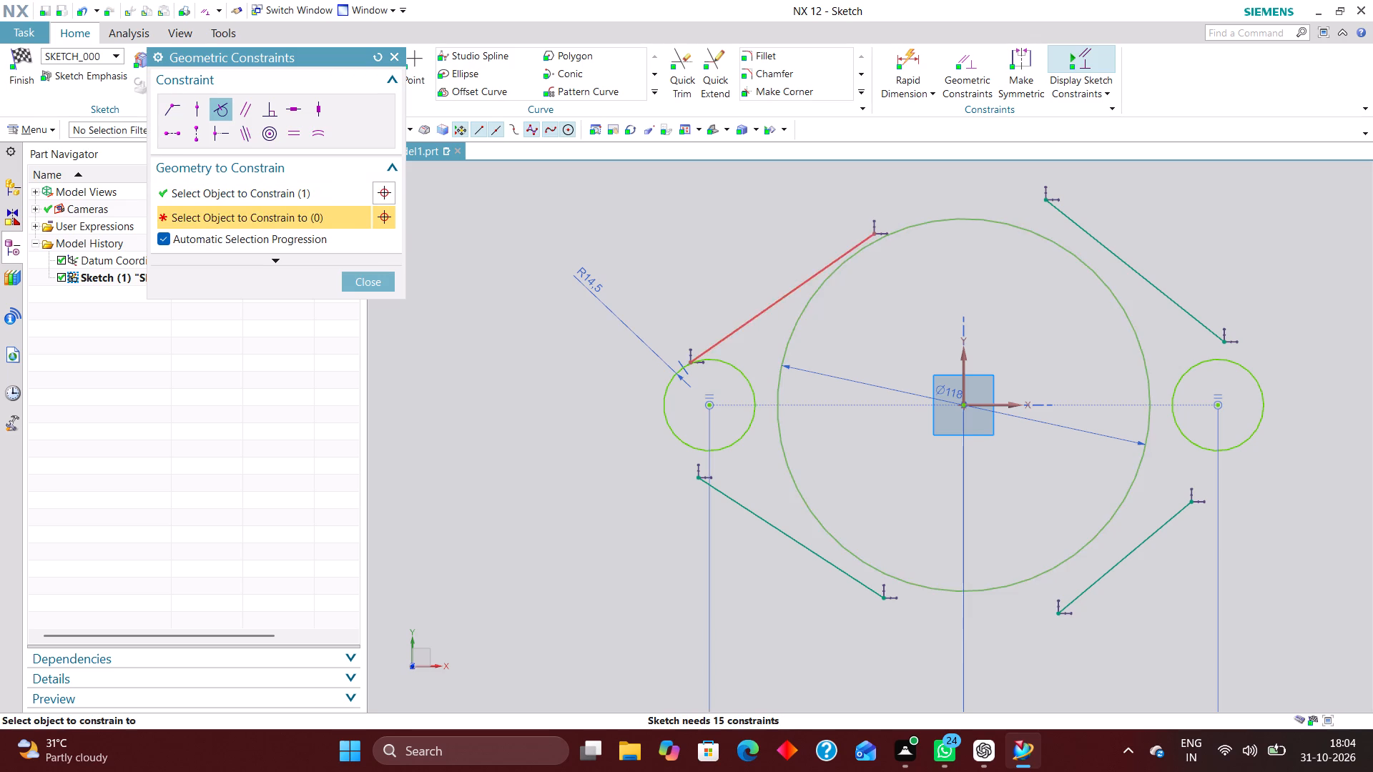
click(856, 239)
click(1088, 273)
click(1113, 245)
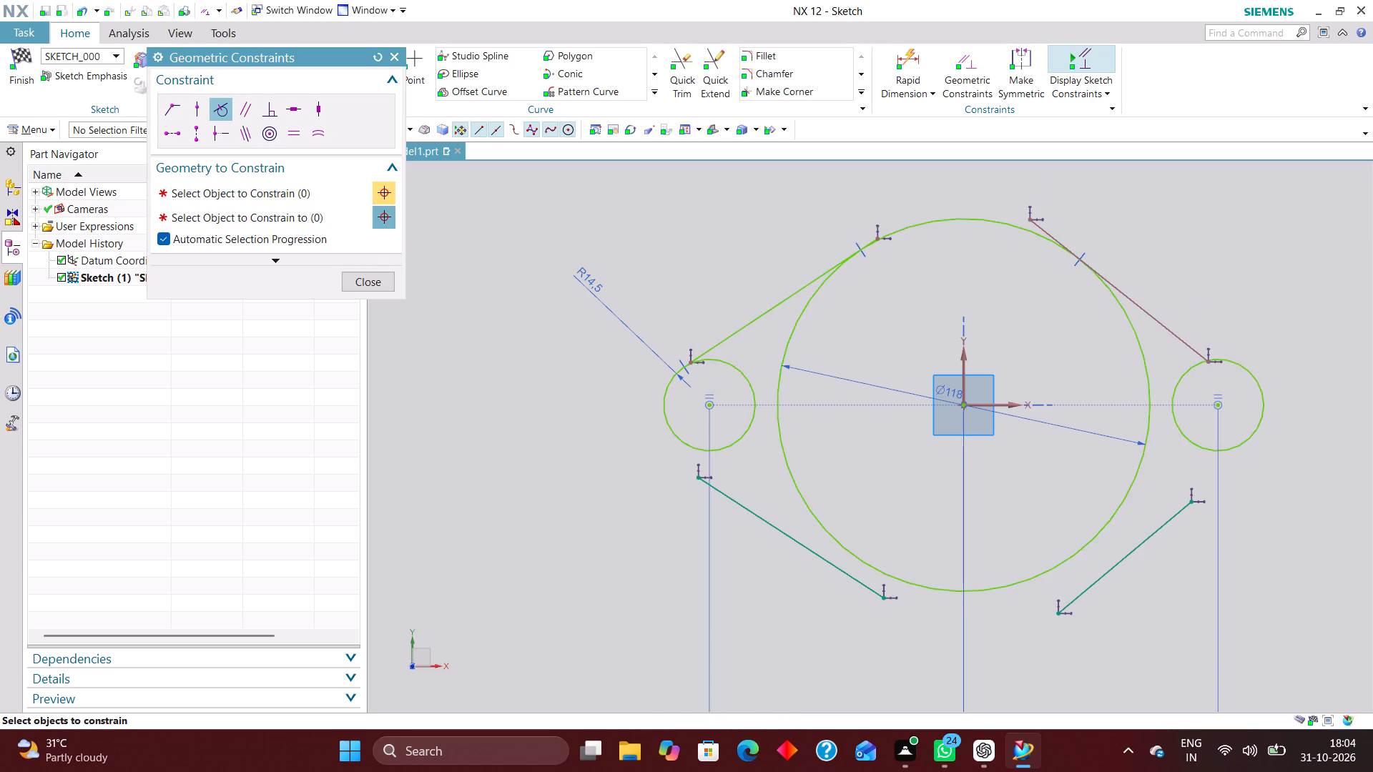
click(1189, 372)
click(1190, 345)
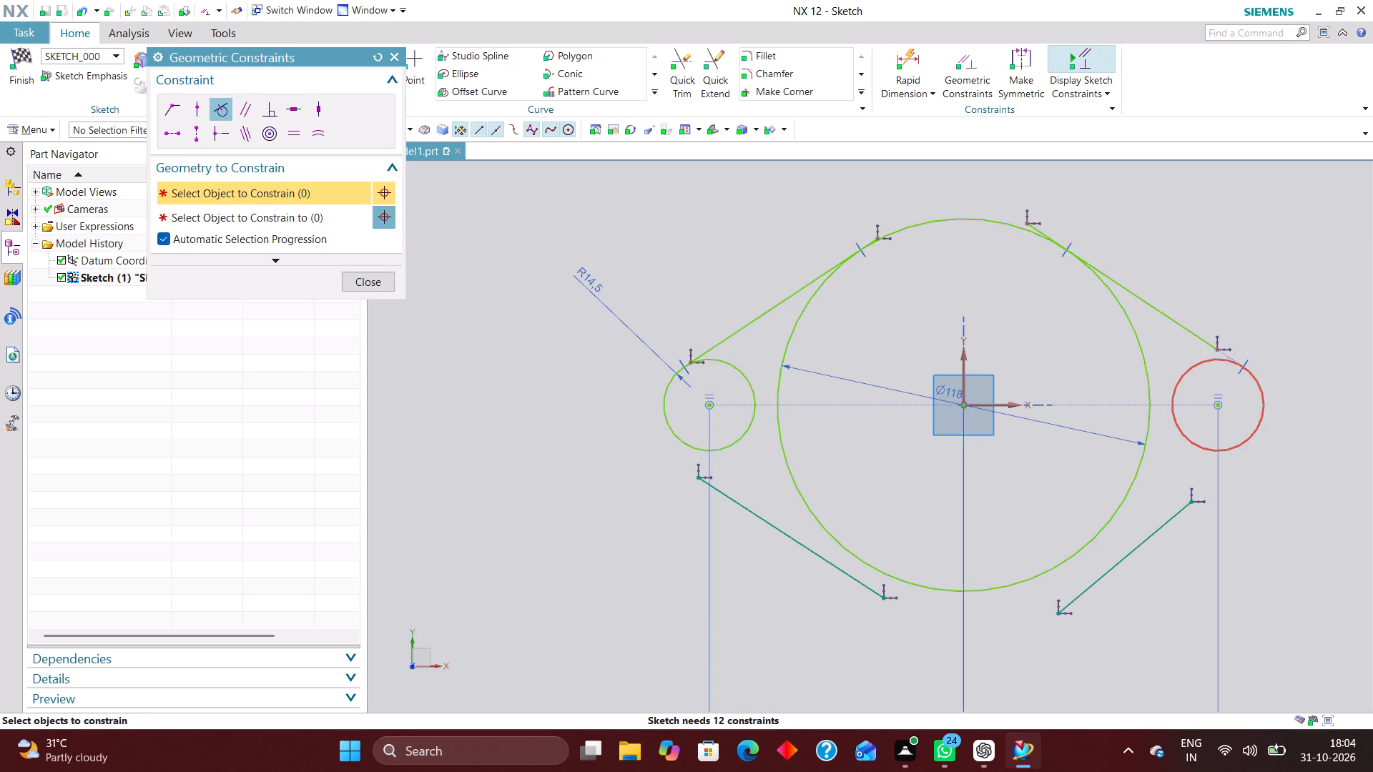
Make the two lower slanted lines tangent to the 118 mm circle and to their adjacent small circles.
click(1194, 444)
click(1185, 509)
click(1111, 518)
click(1137, 533)
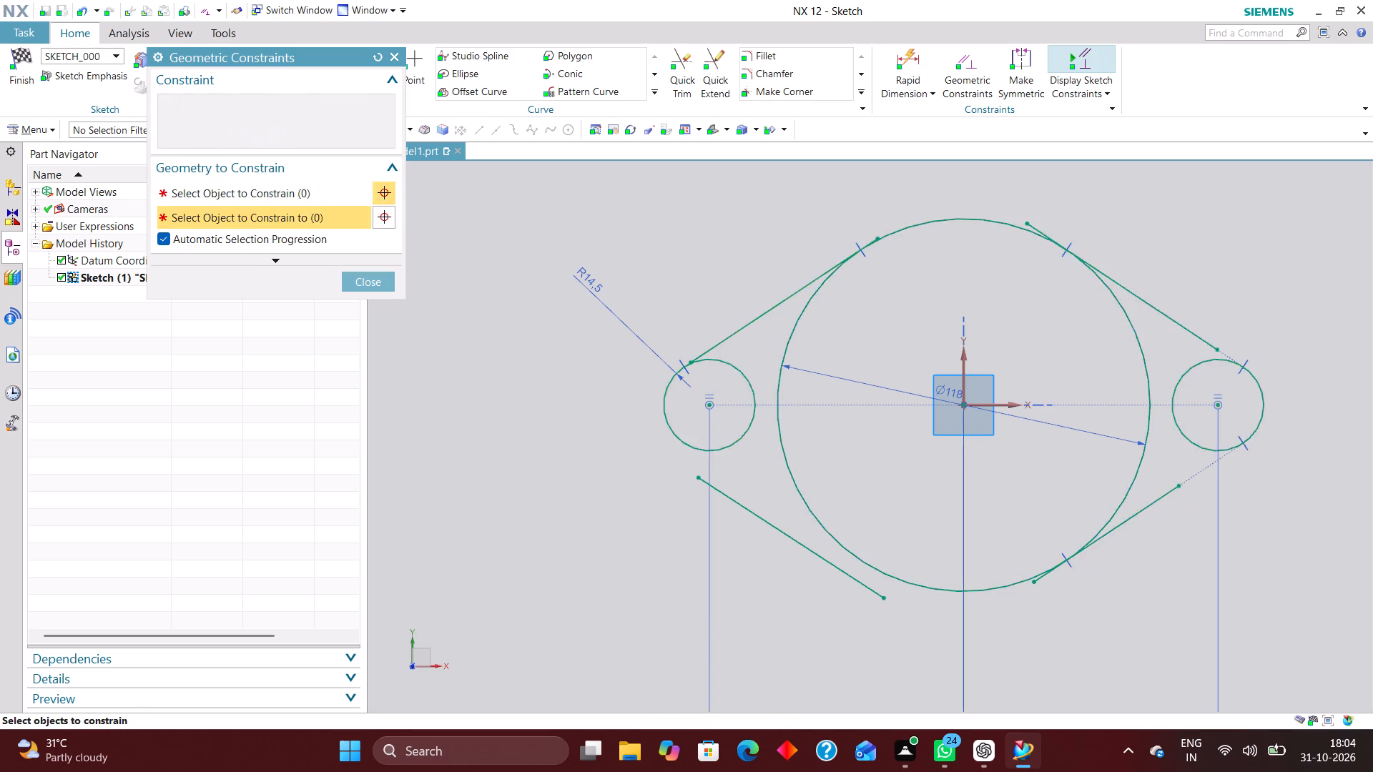
click(863, 562)
click(852, 567)
click(849, 575)
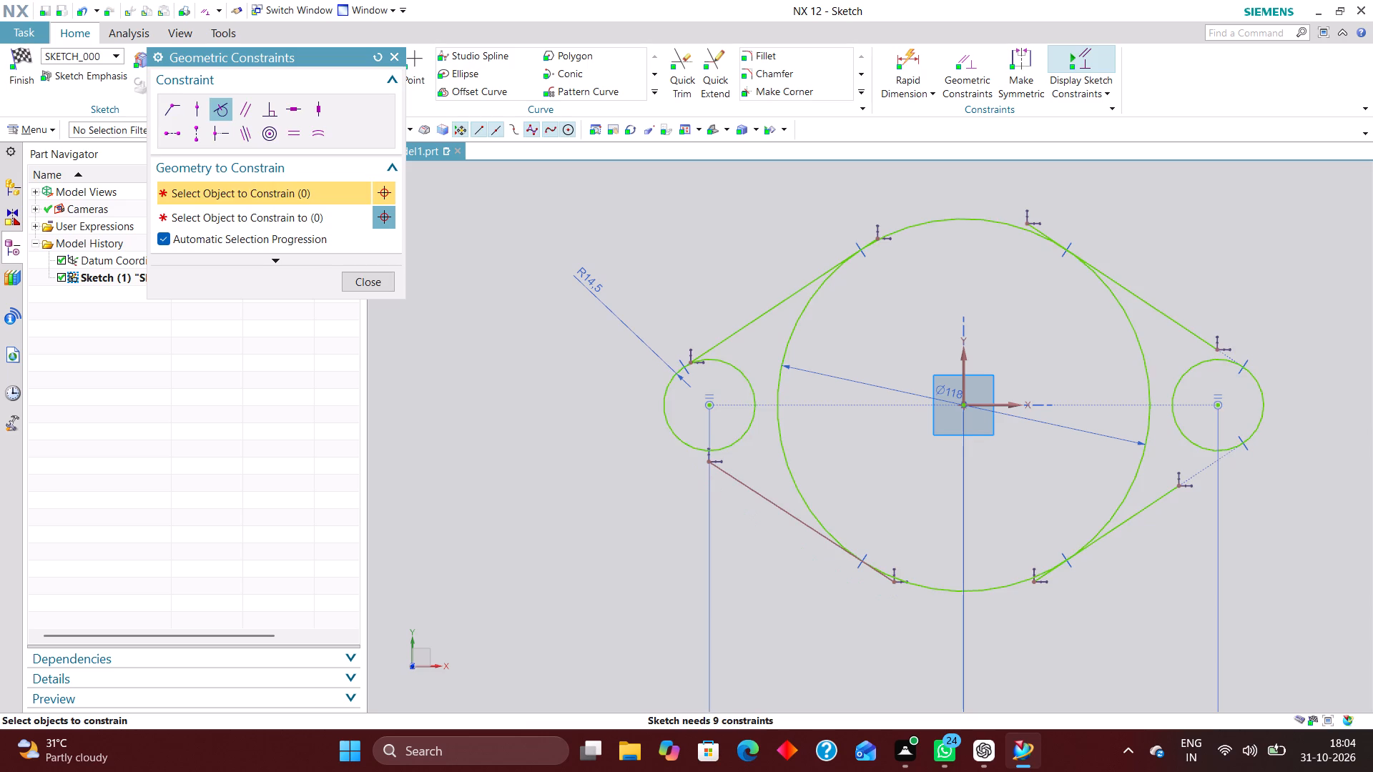
click(741, 440)
click(747, 485)
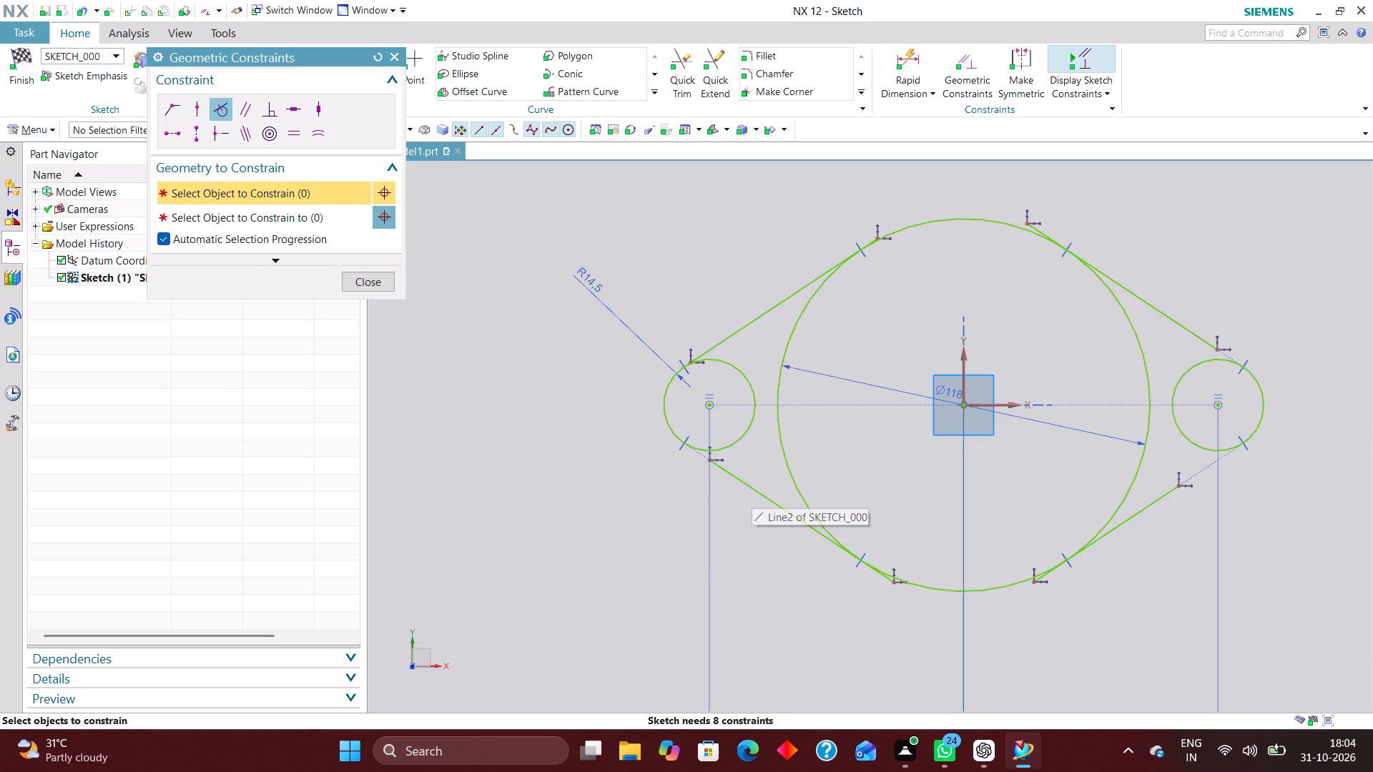
Constrain the outer endpoints of both -X slanted lines and the lower +X line onto their adjacent small circles with Point on Curve.
click(192, 104)
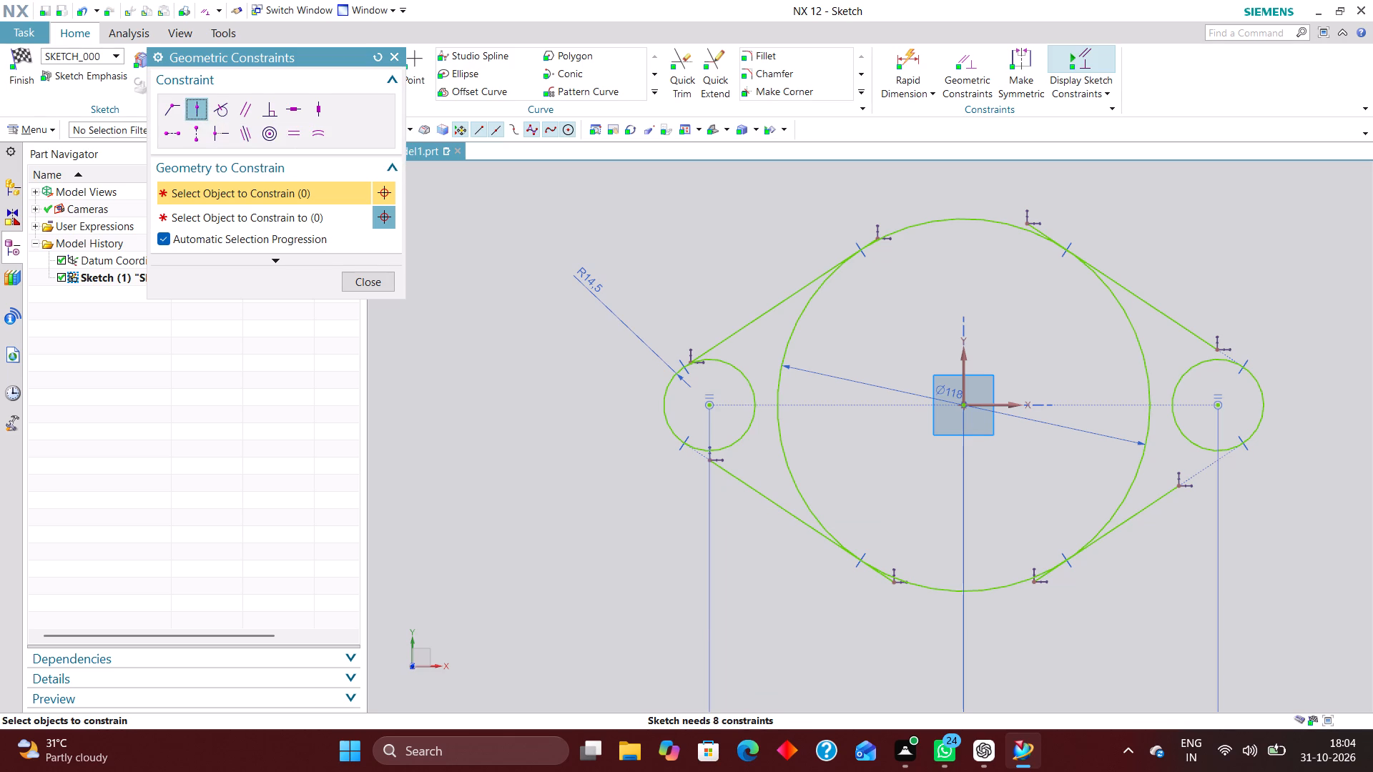
click(685, 360)
click(660, 379)
click(664, 385)
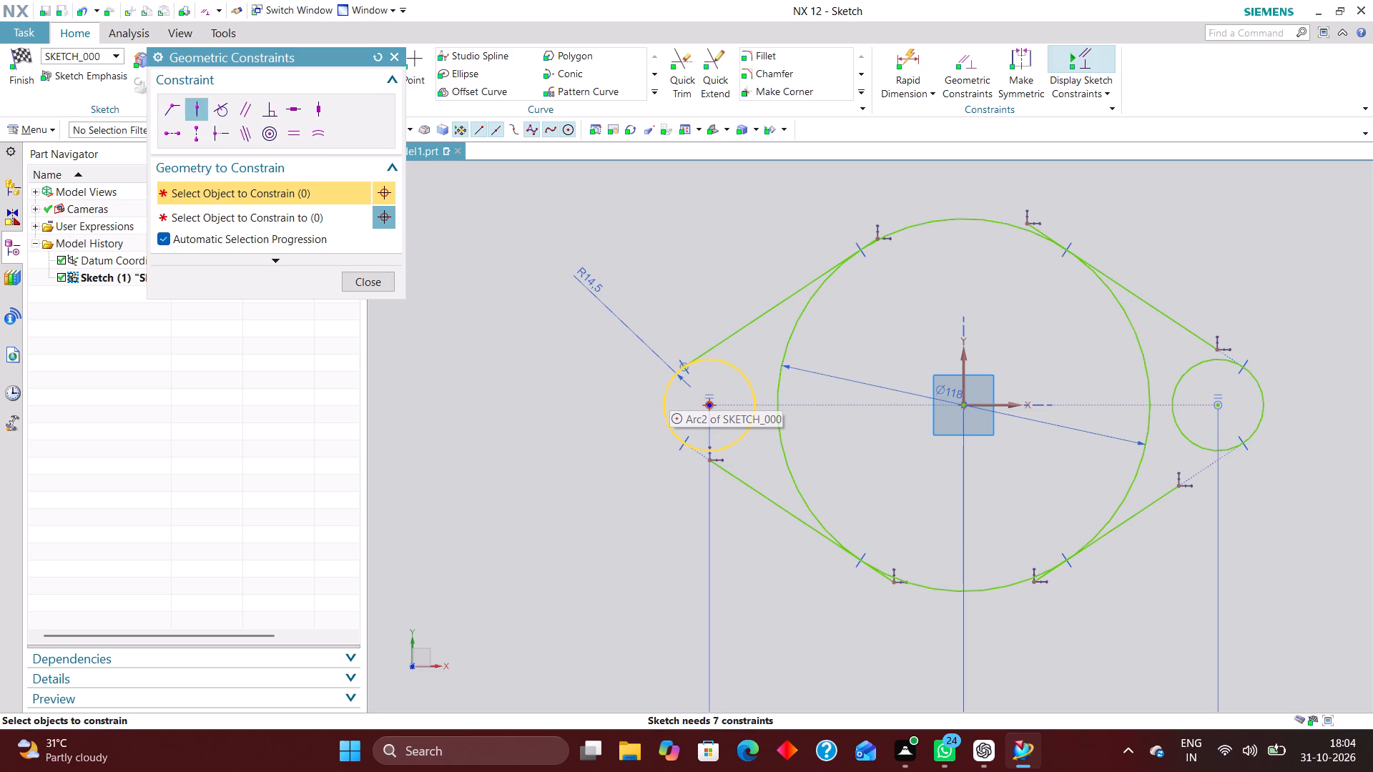
click(710, 462)
click(722, 445)
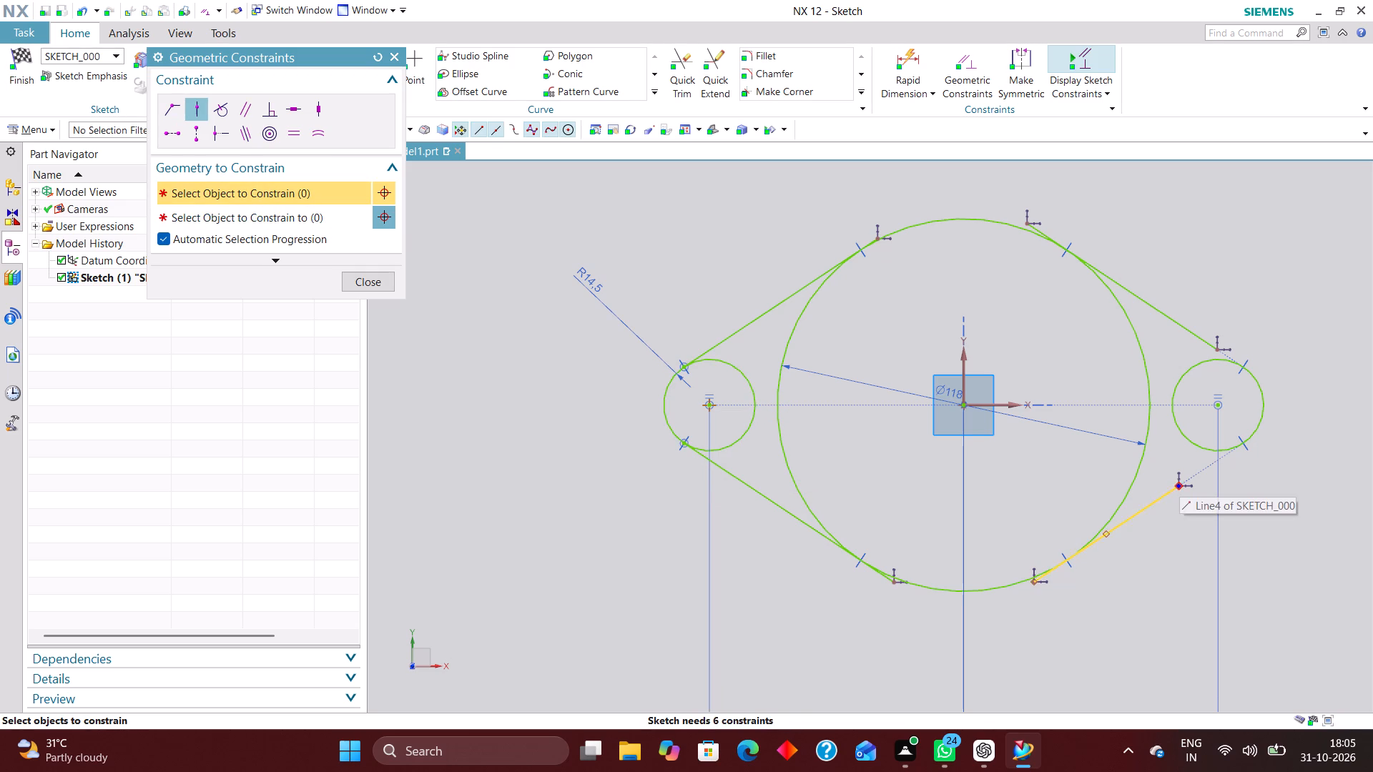
click(1181, 482)
click(1188, 436)
Constrain the inner endpoints of all four slanted lines onto the 118 mm circle with Point on Curve.
click(1036, 584)
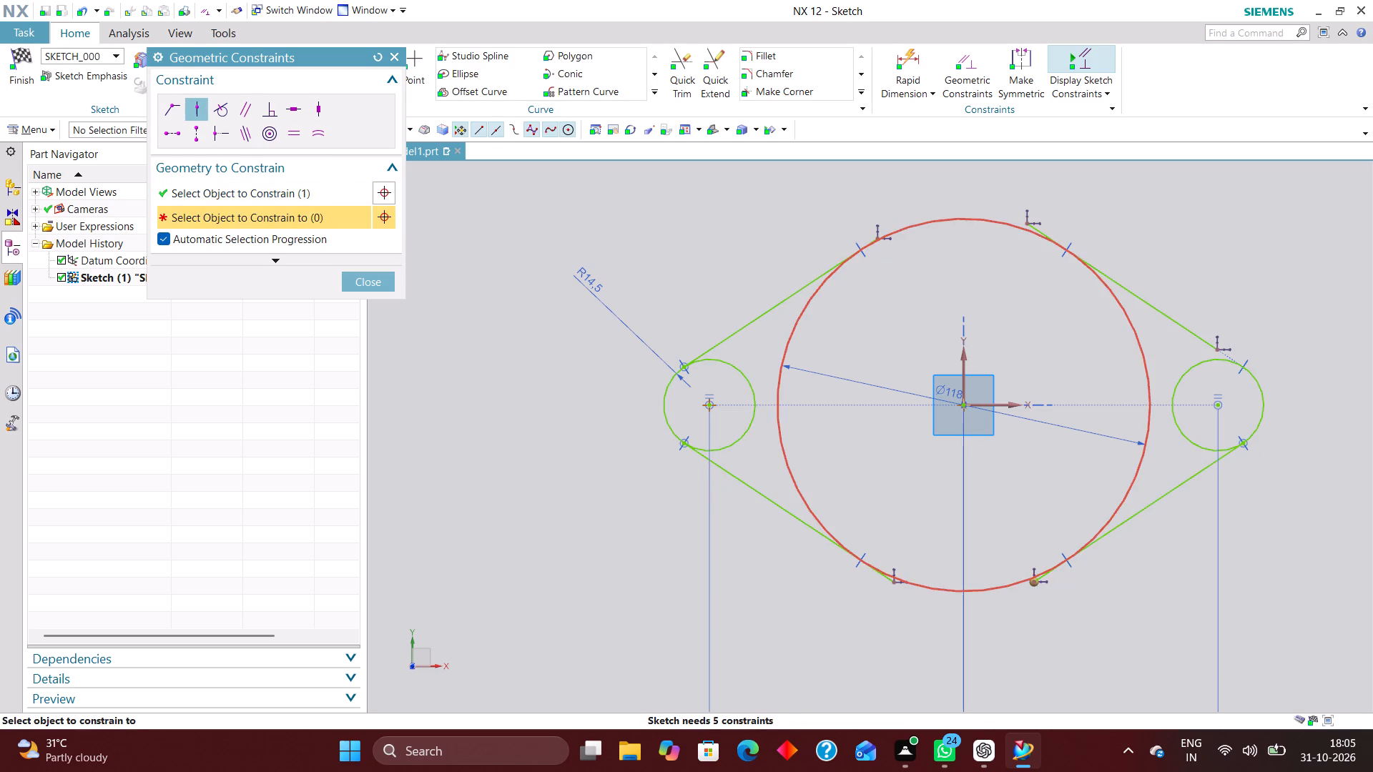
click(1020, 585)
click(890, 588)
click(913, 585)
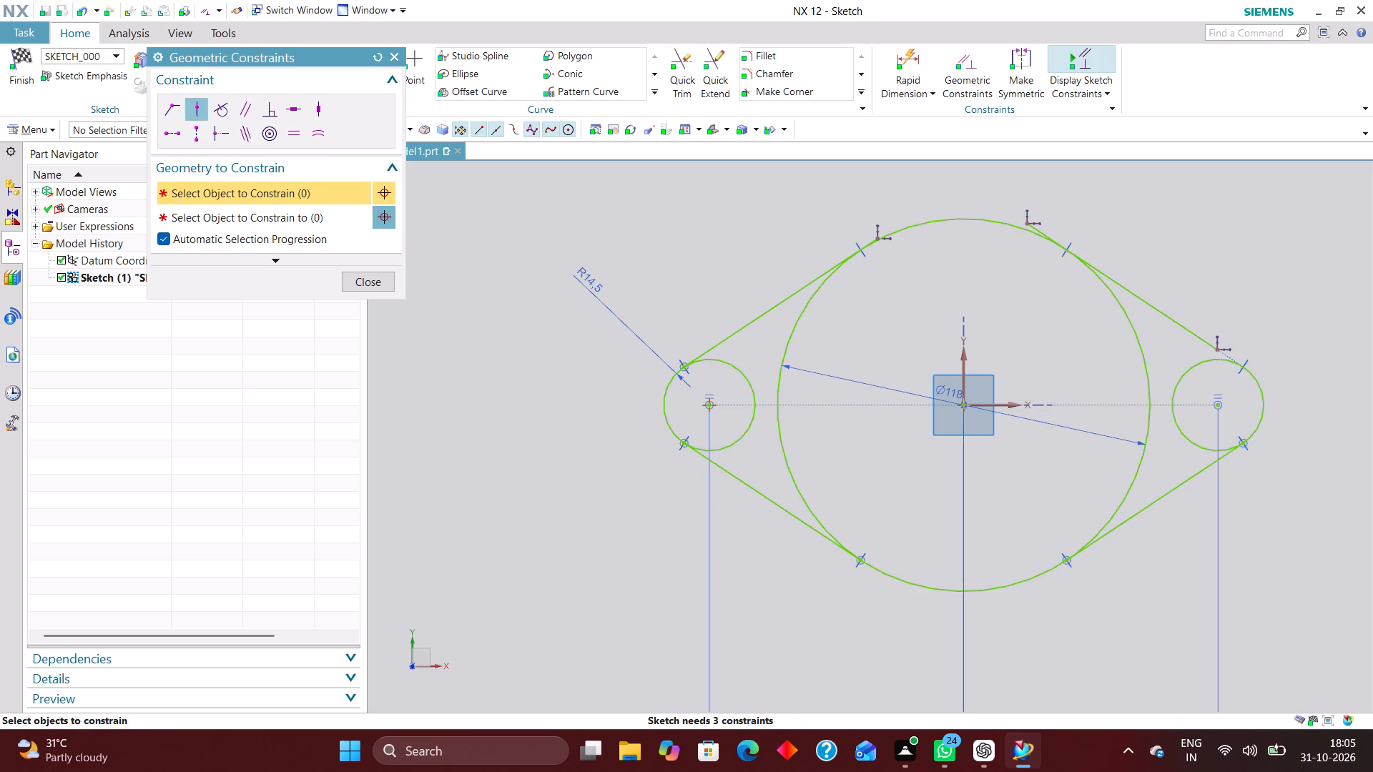
click(879, 234)
click(898, 231)
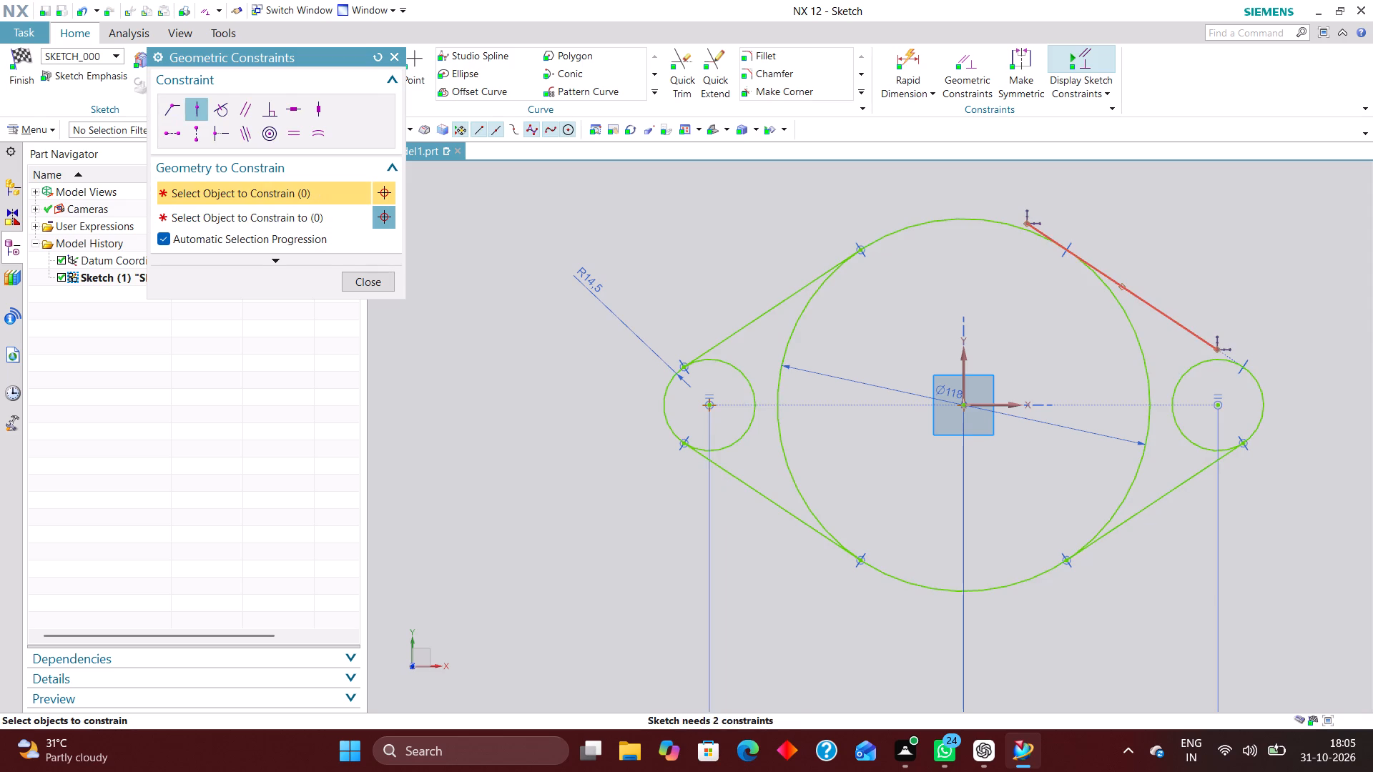
click(1025, 219)
click(1018, 223)
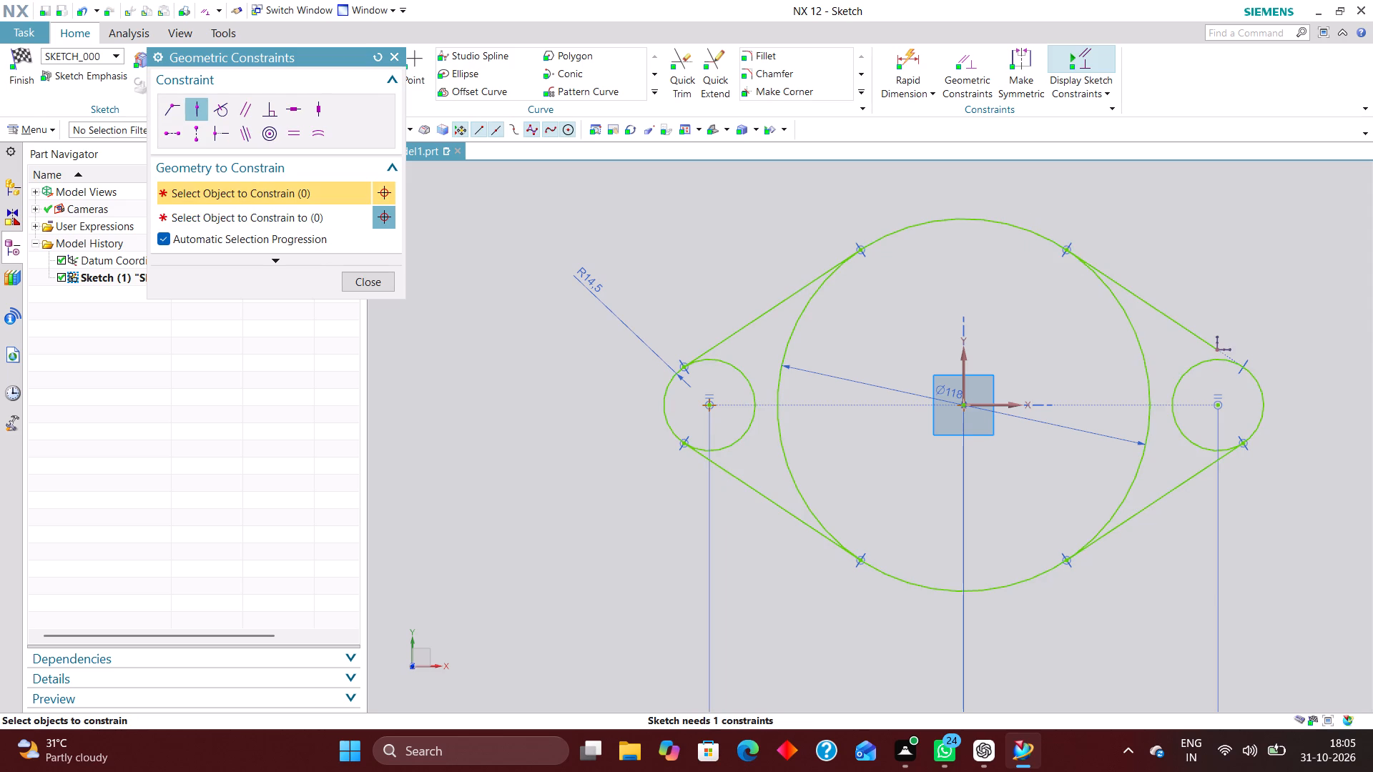
click(358, 281)
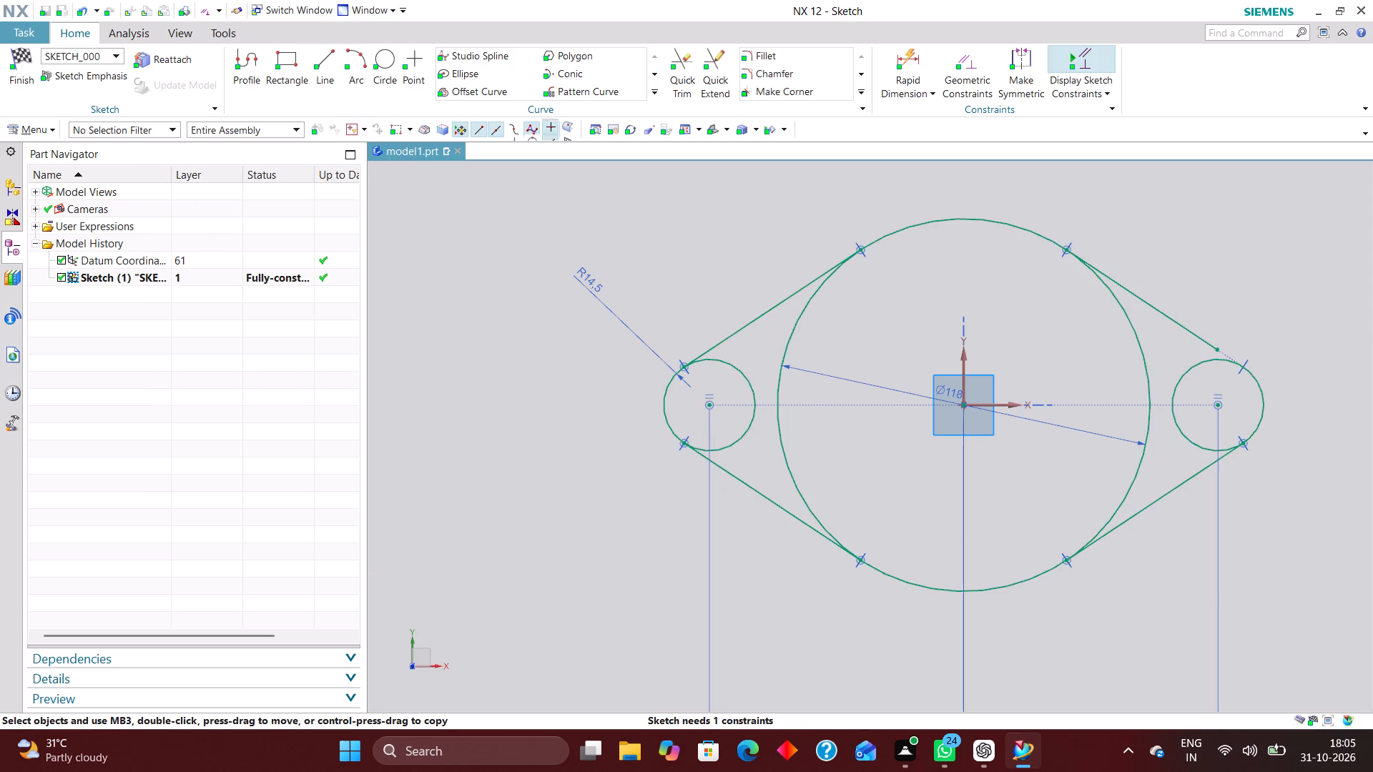
Trim away the inner arc of the -X small circle and the -X side arc of the 118 mm circle.
click(686, 73)
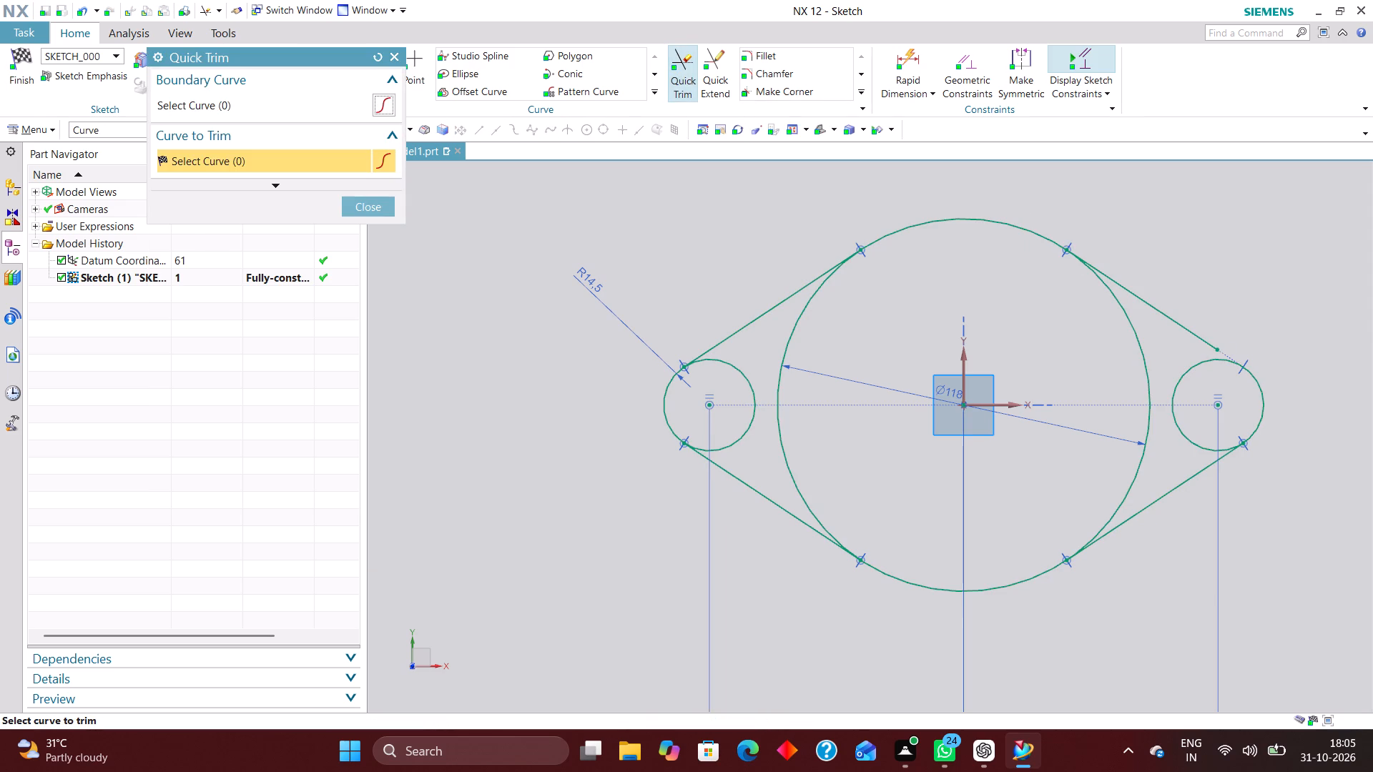
click(742, 373)
click(779, 365)
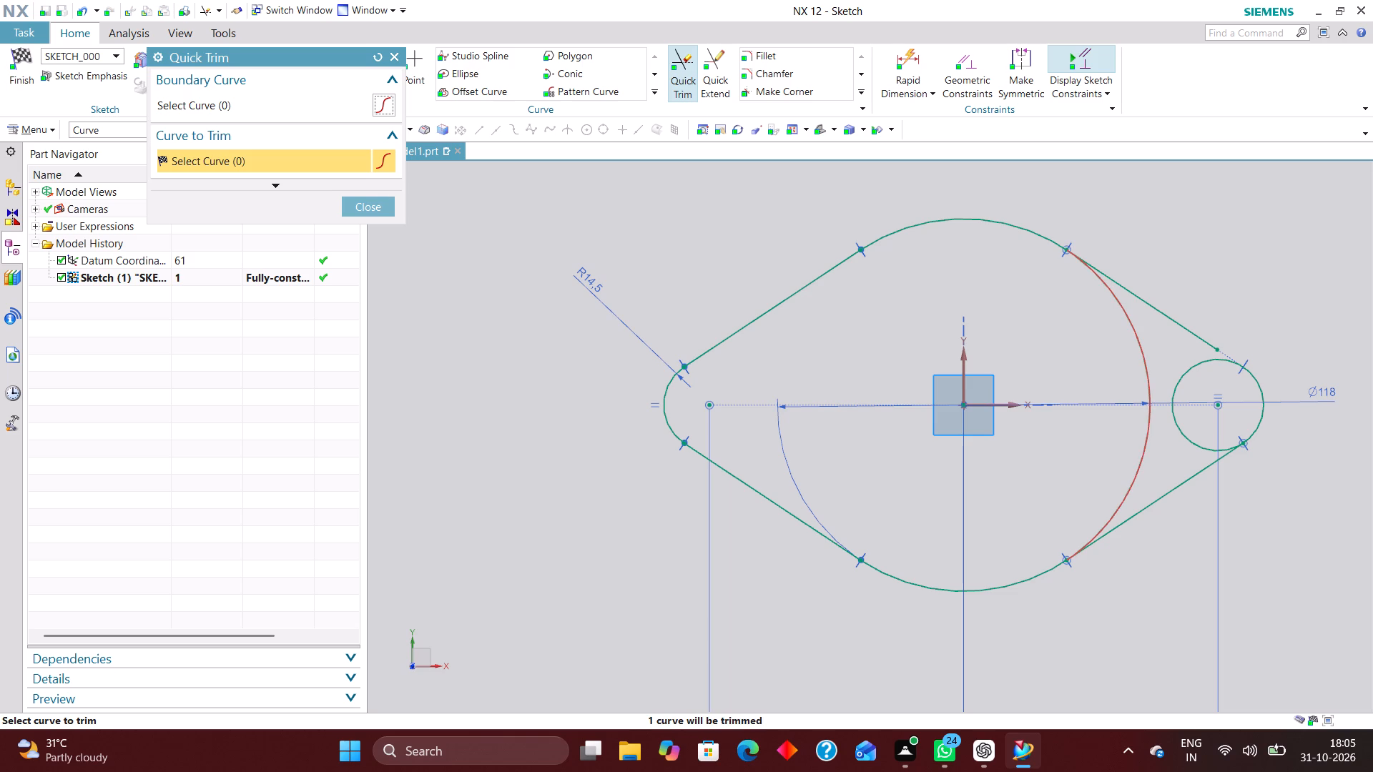
Constrain the outer endpoint of the upper +X line onto the +X small circle with Point on Curve.
click(958, 73)
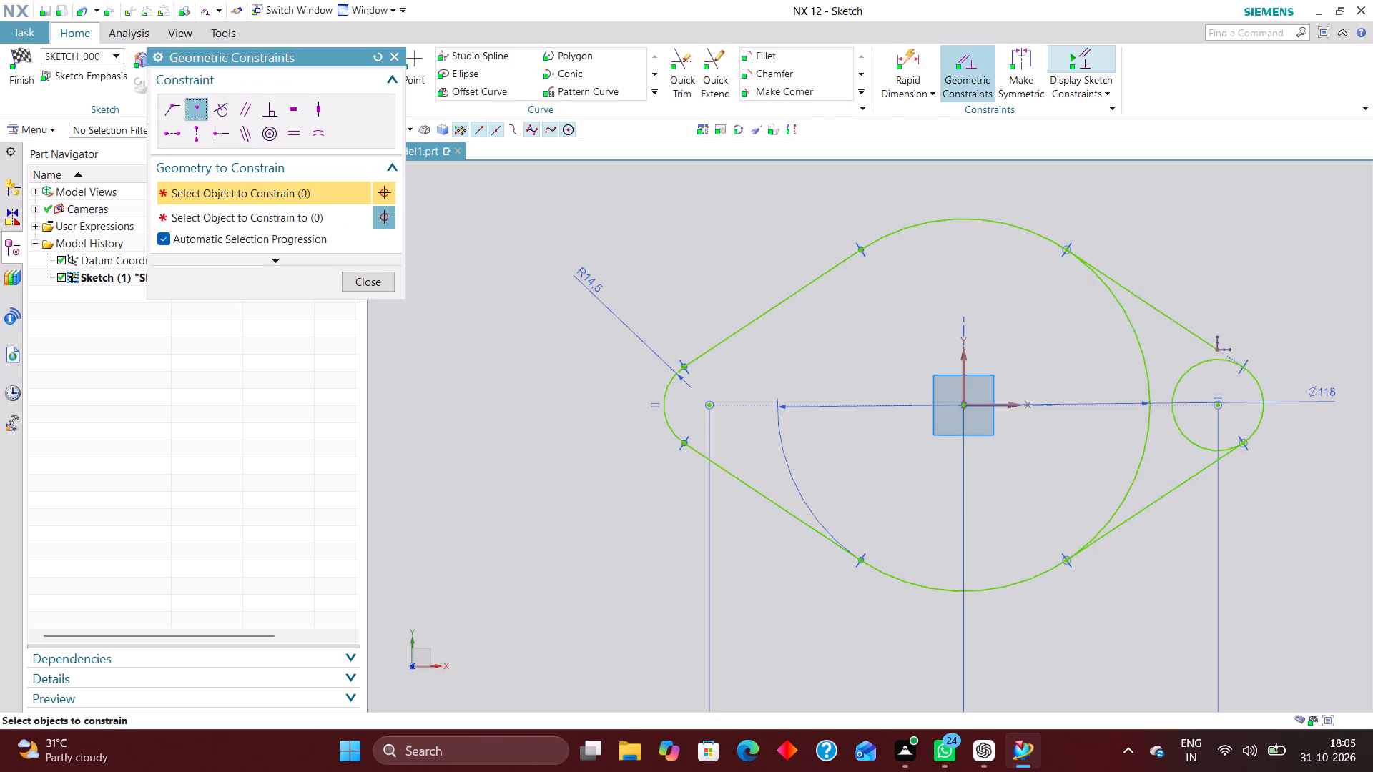
click(1220, 349)
click(1209, 357)
click(360, 287)
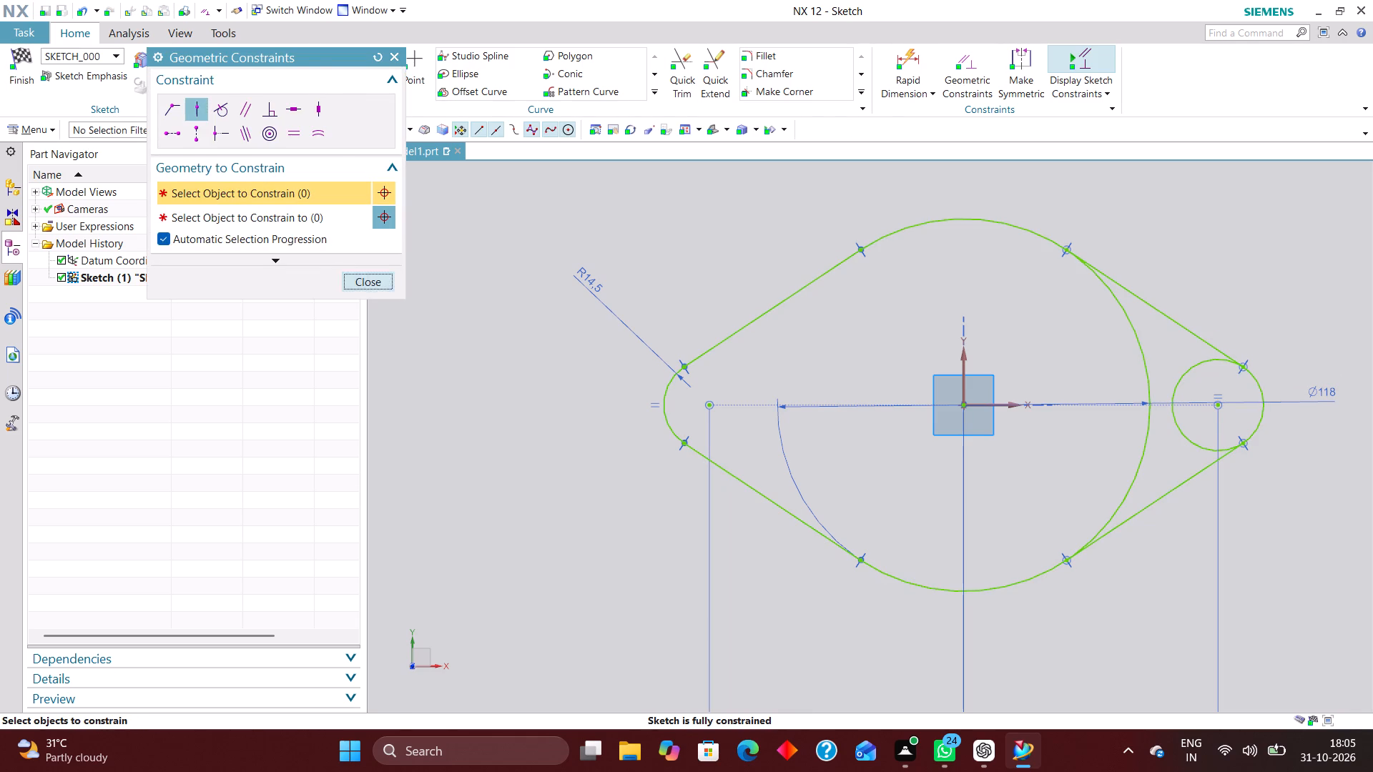
Trim away the +X side arc of the 118 mm circle and finish the sketch.
click(681, 66)
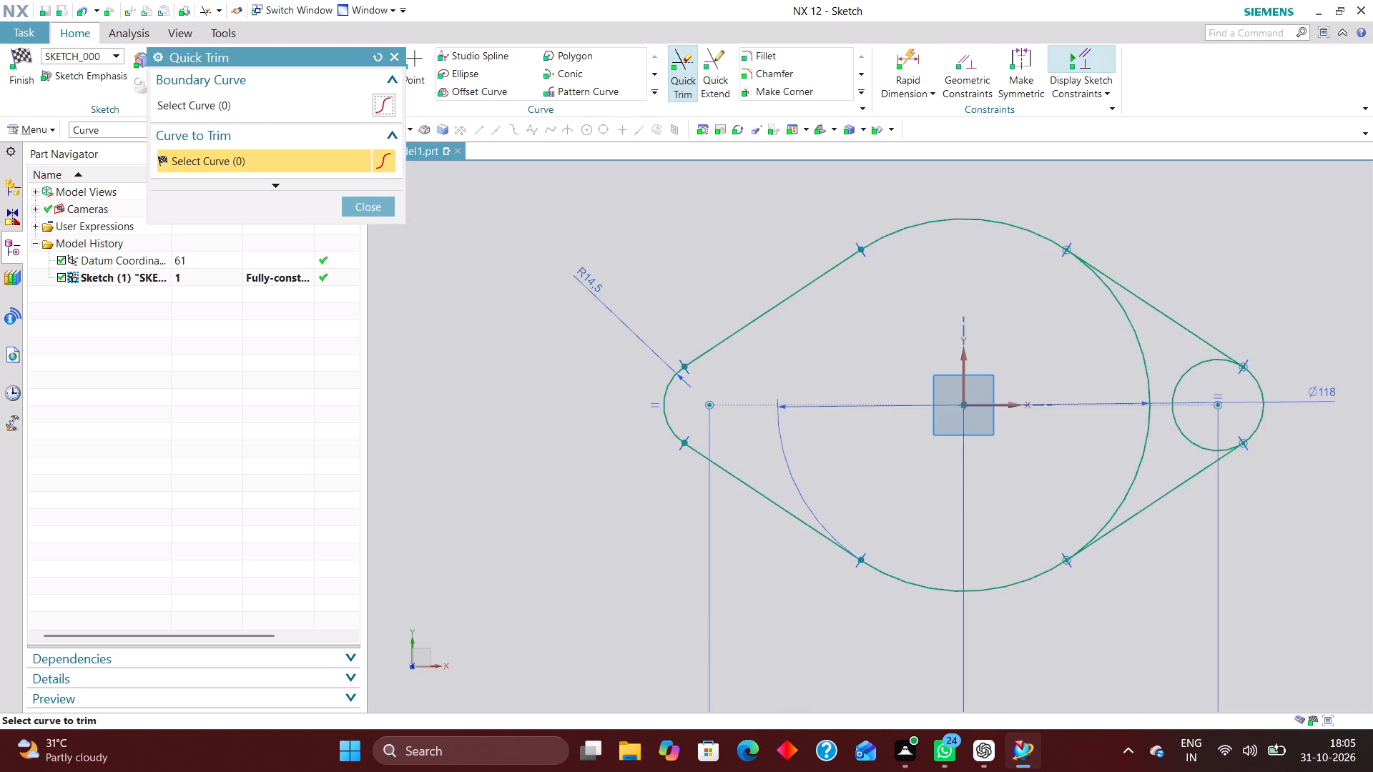
click(1133, 346)
click(380, 206)
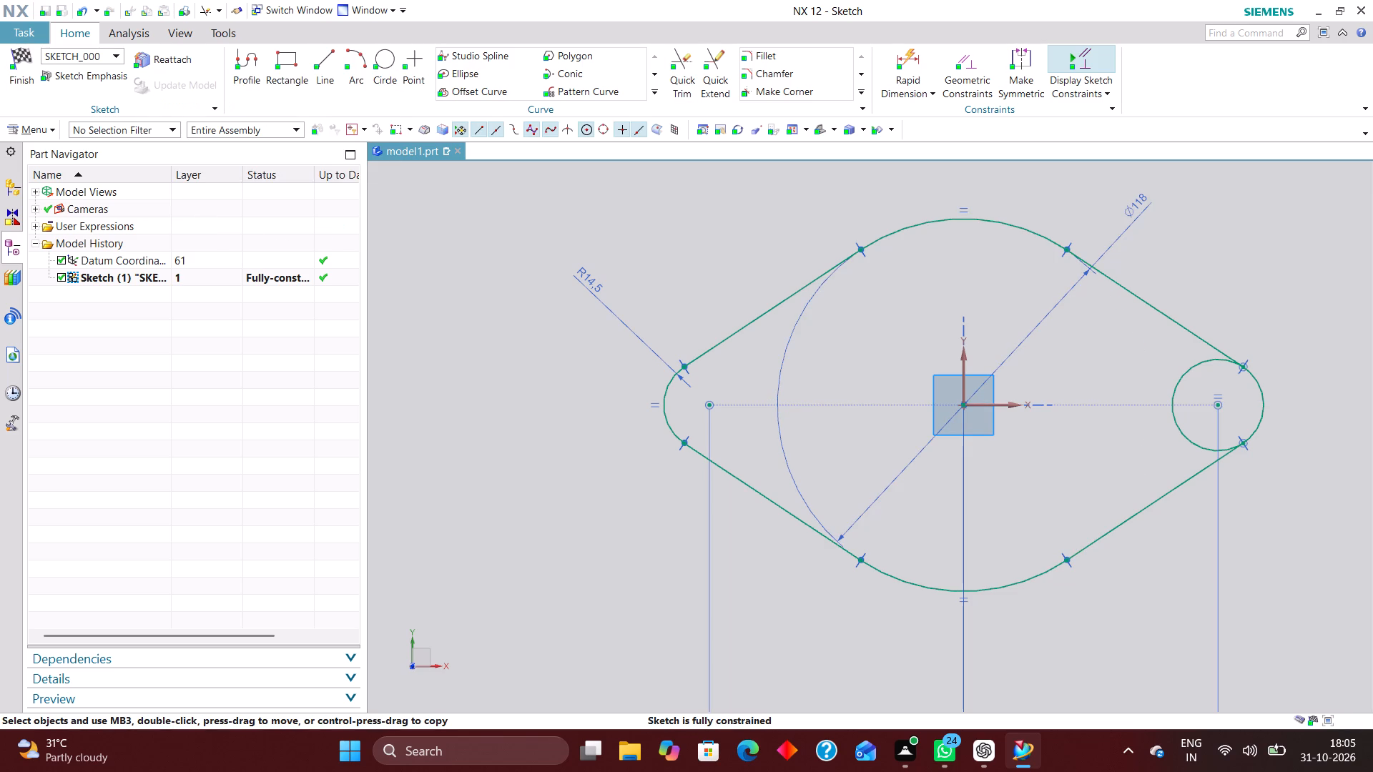
click(21, 55)
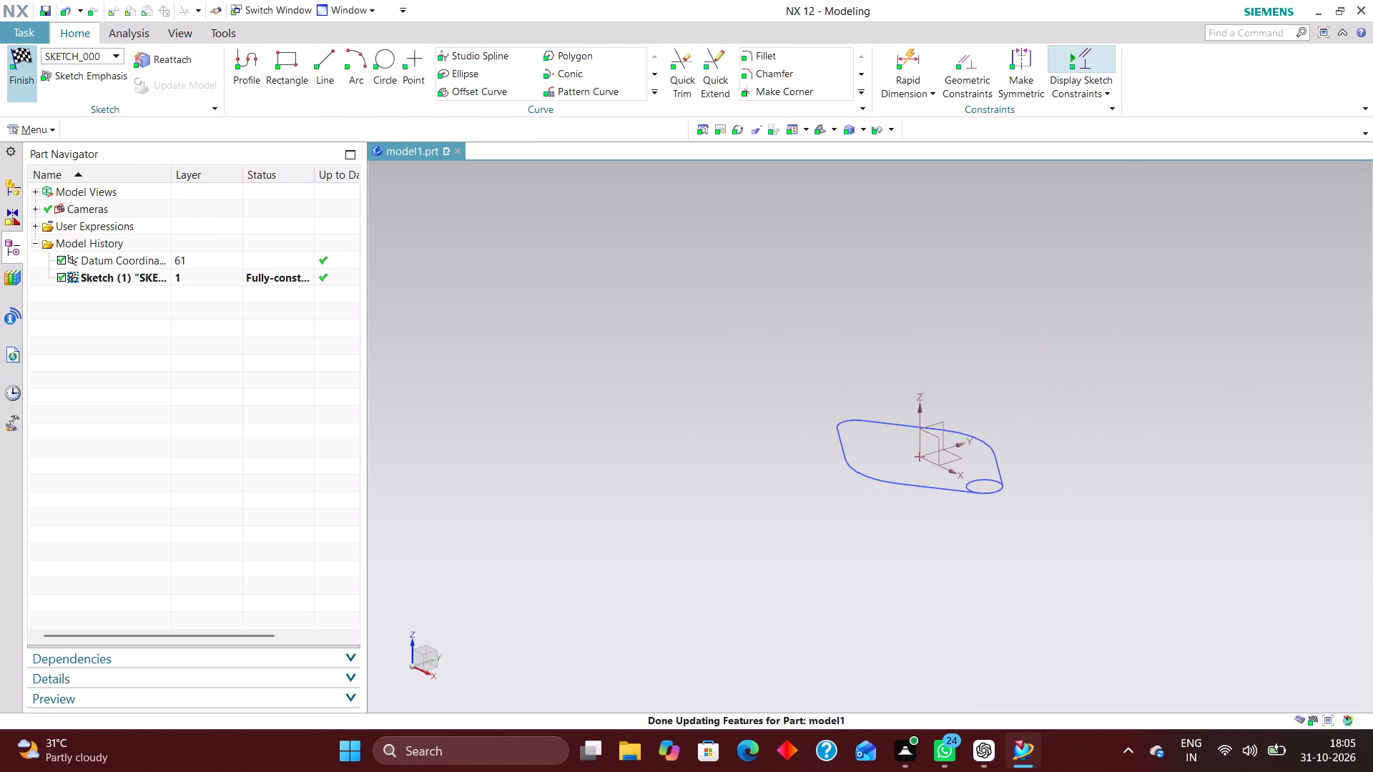
Reopen the base sketch with rollback, trim away the inner arc of the +X small circle, and finish the sketch.
click(223, 283)
right_click(220, 282)
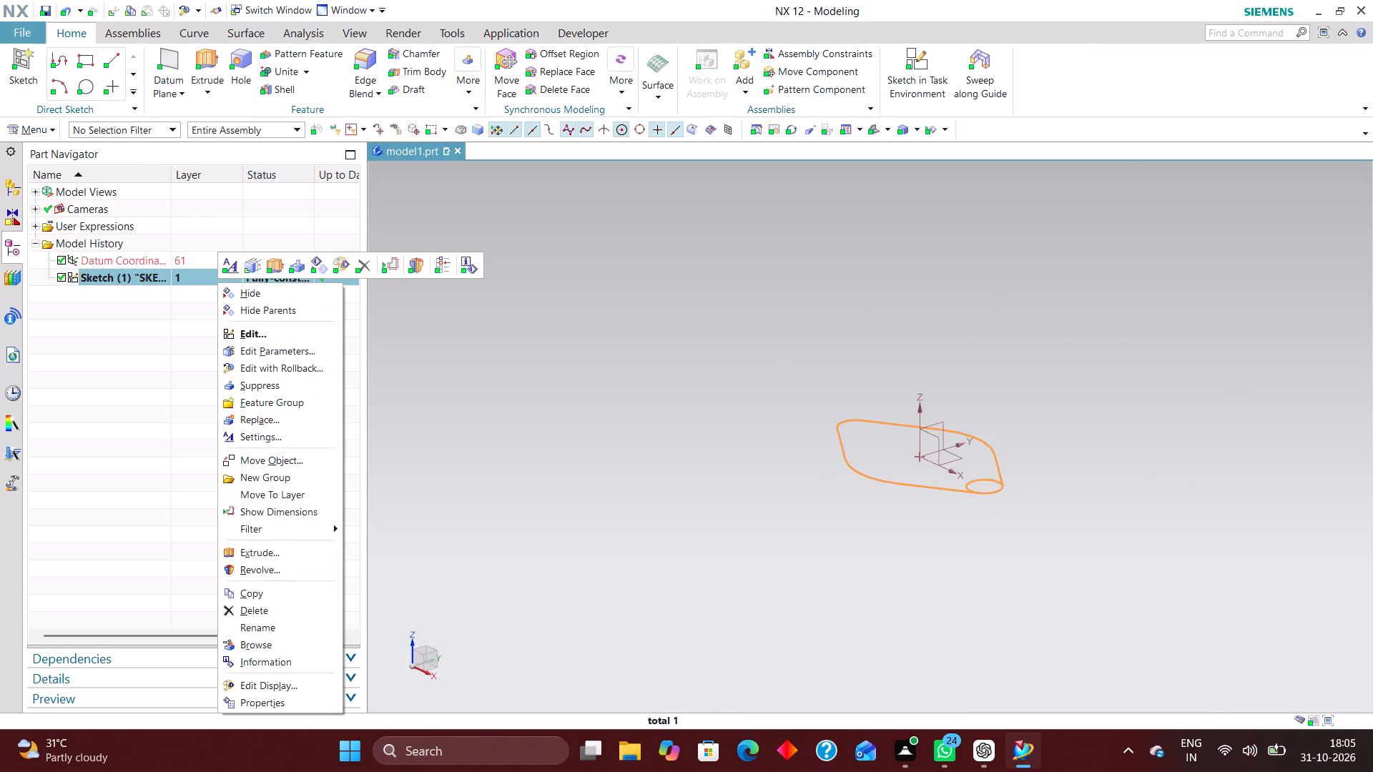
click(275, 367)
scroll(1123, 334, up, 2)
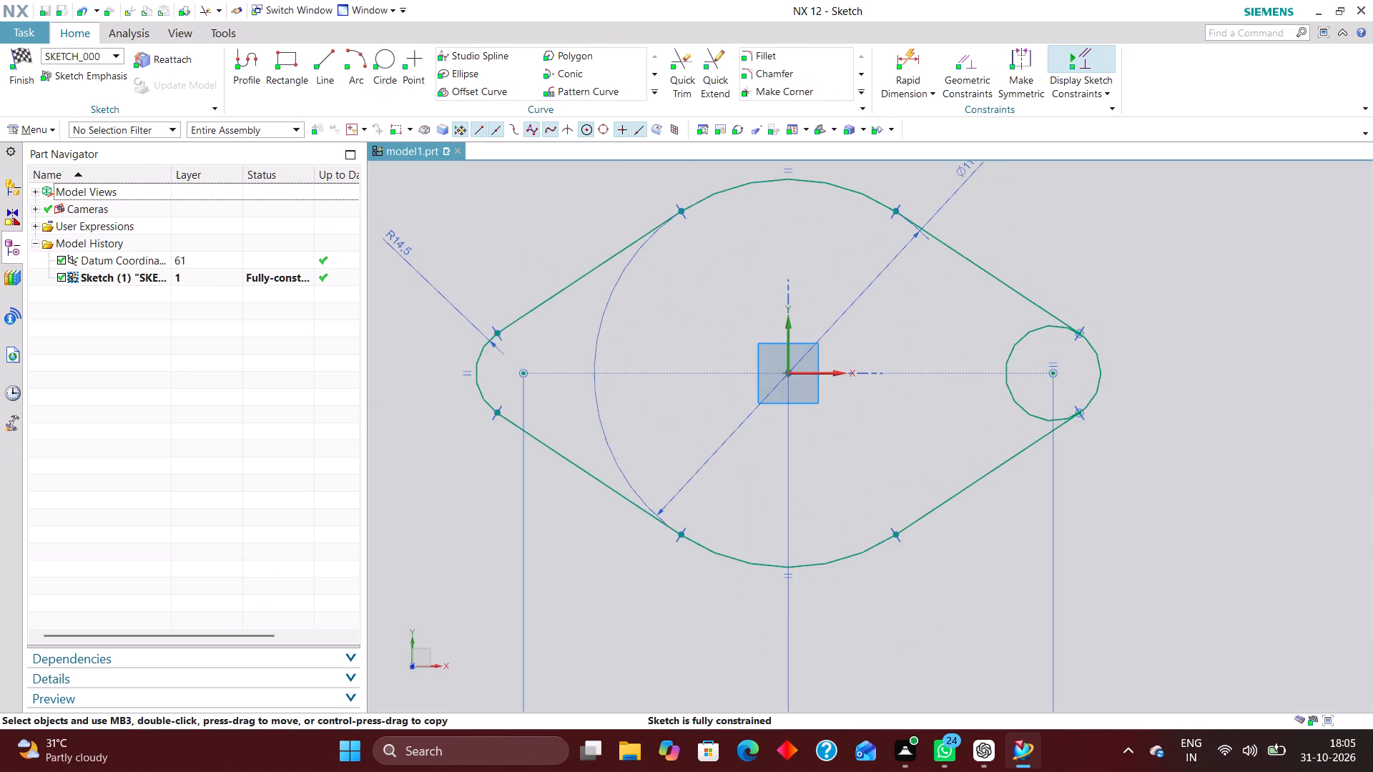
click(682, 66)
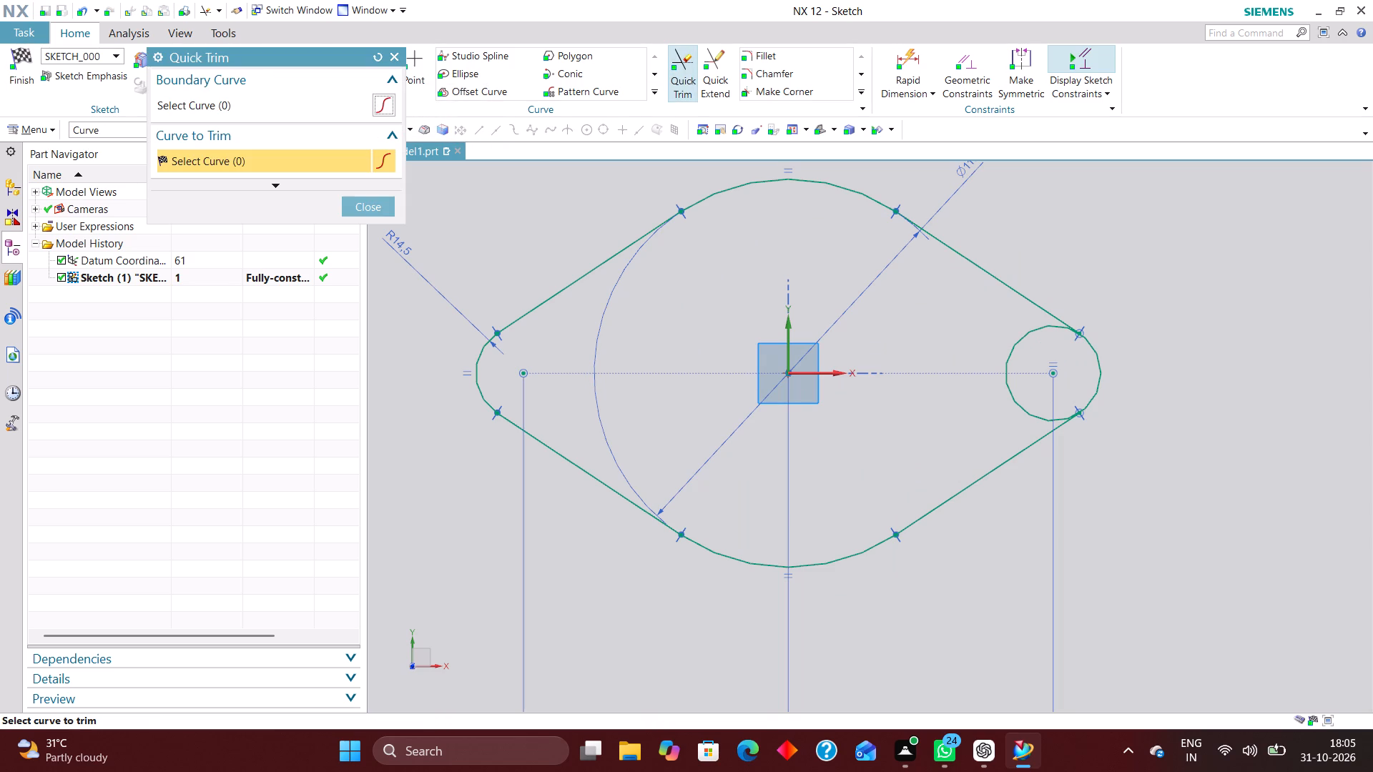
click(1010, 396)
click(379, 212)
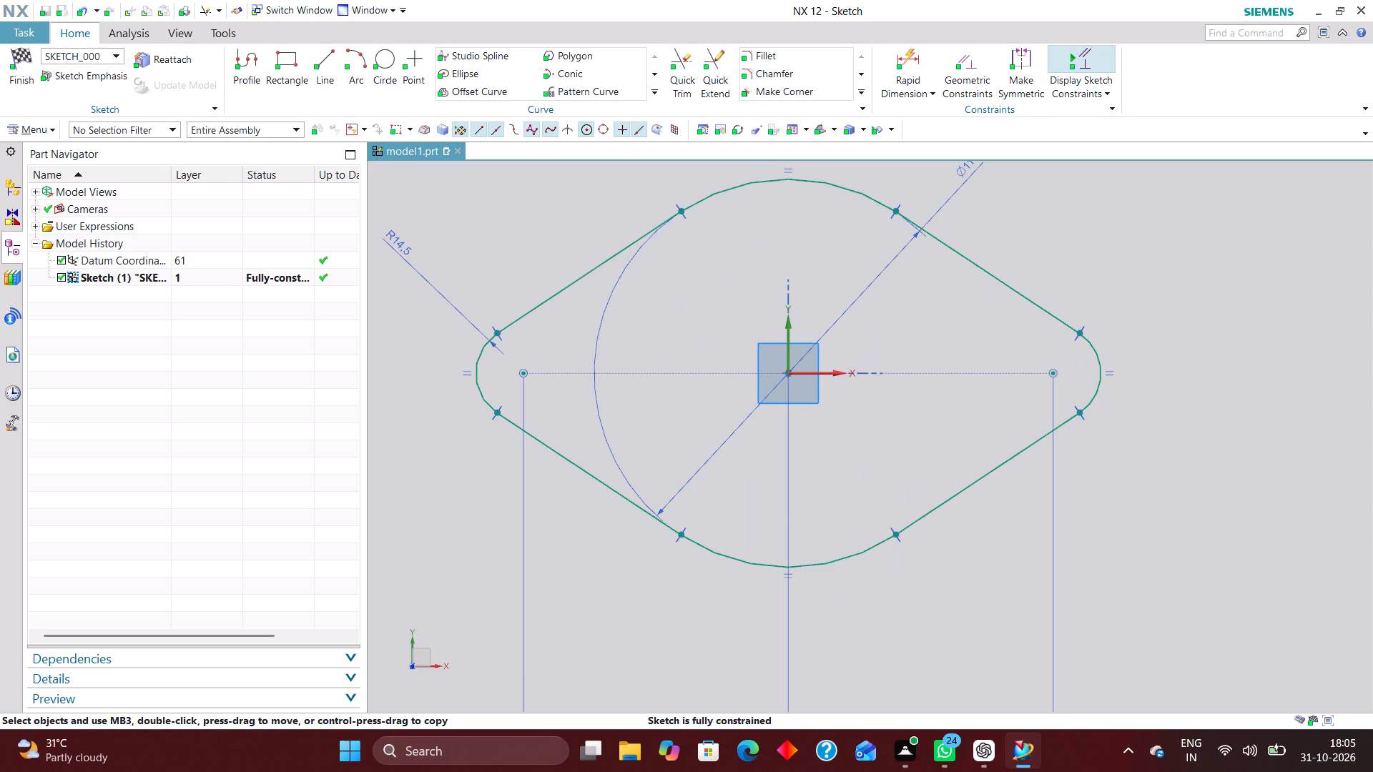
click(31, 53)
Extrude the closed base profile 10 mm upward along +Z as a new body.
scroll(1045, 437, up, 3)
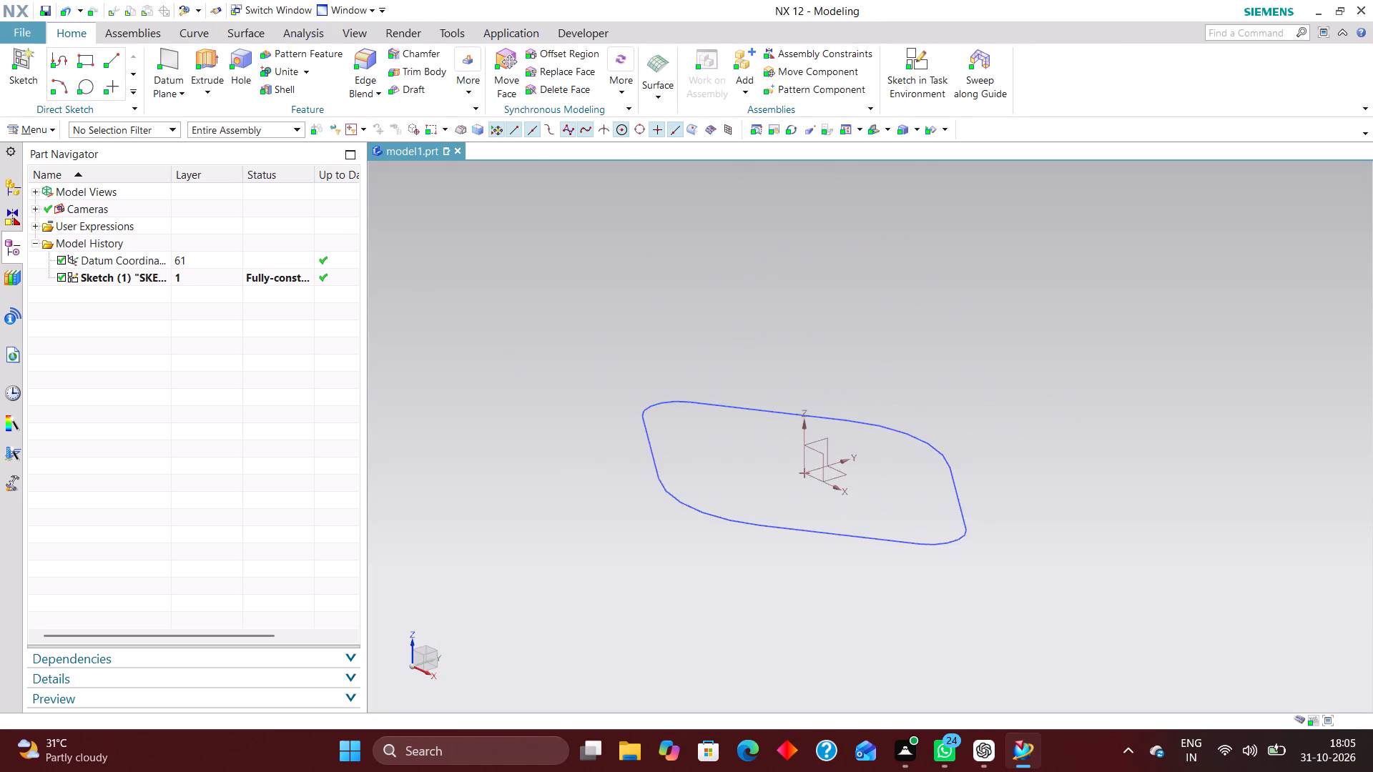
scroll(1068, 438, down, 1)
click(197, 56)
click(750, 485)
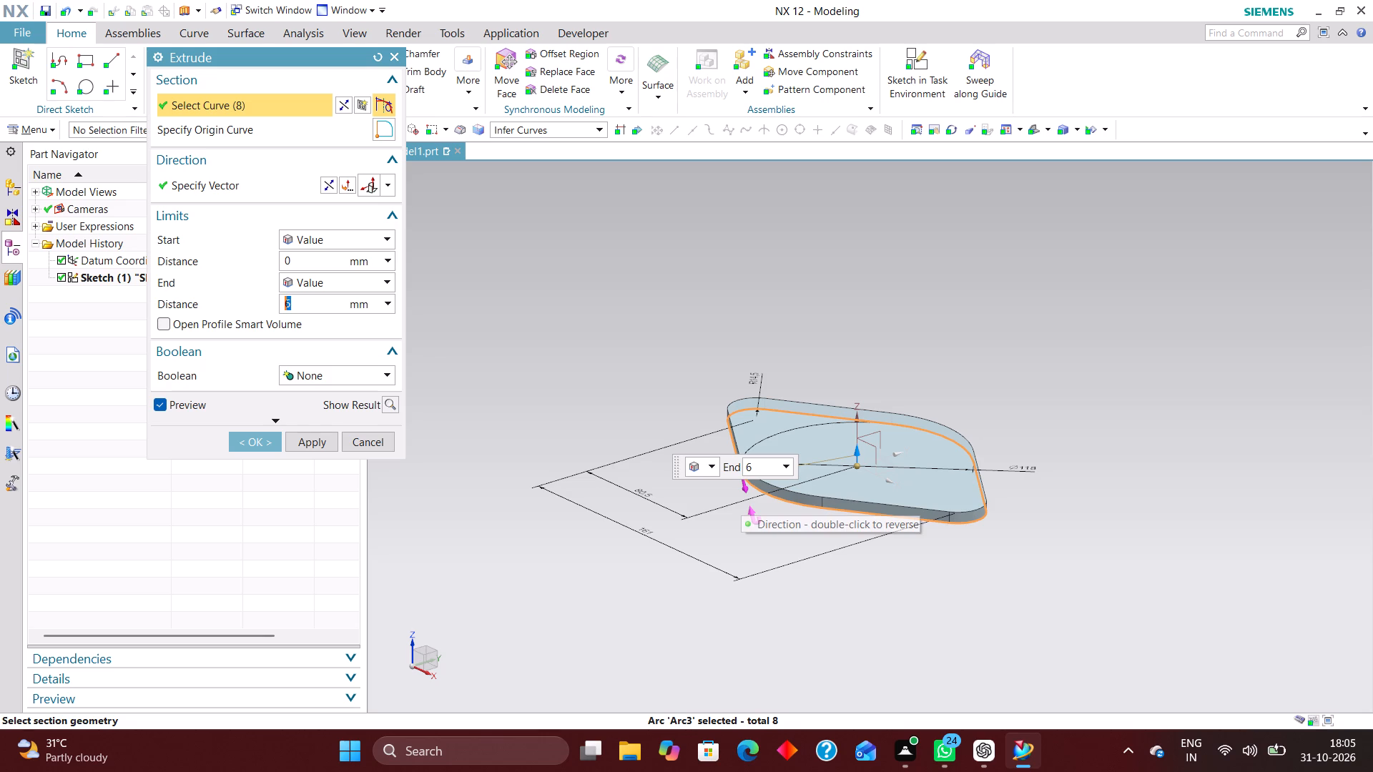
text(10)
key(Return)
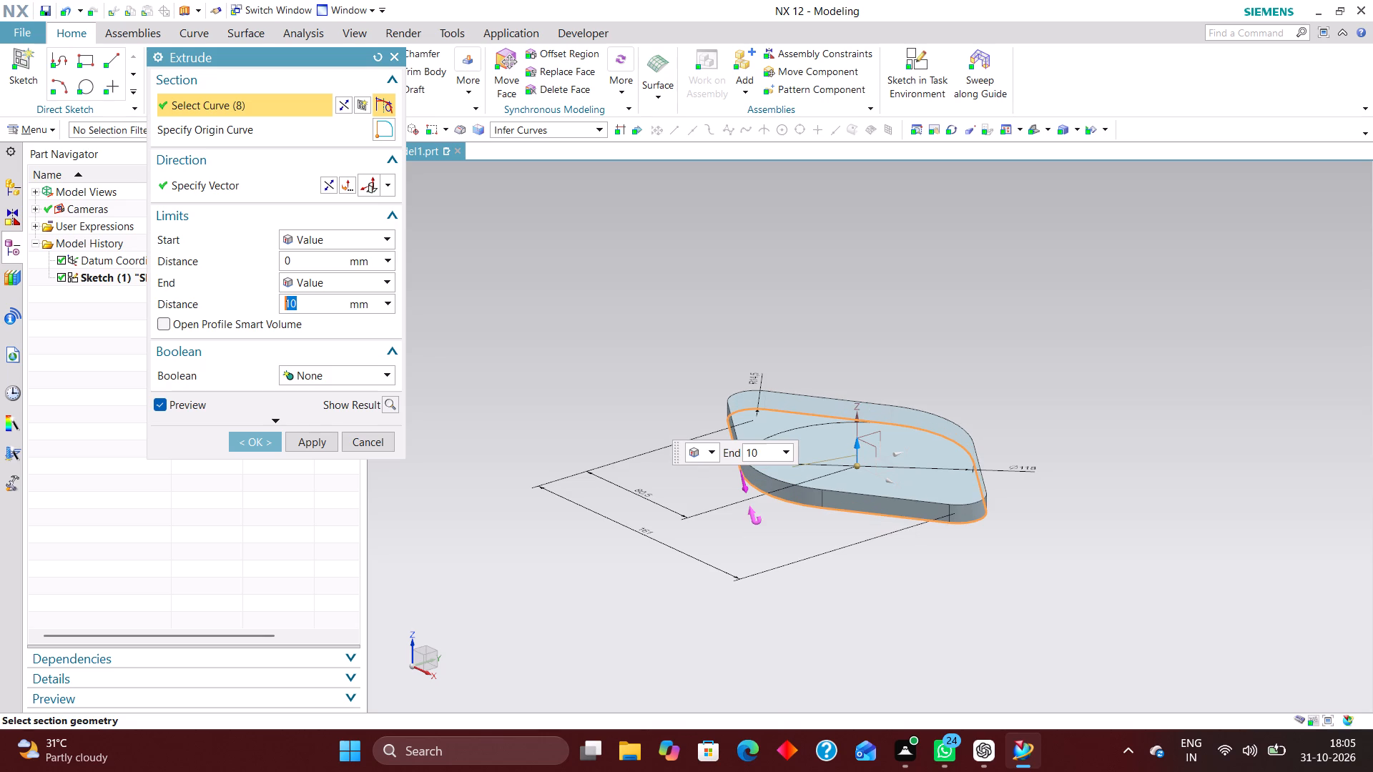
click(273, 450)
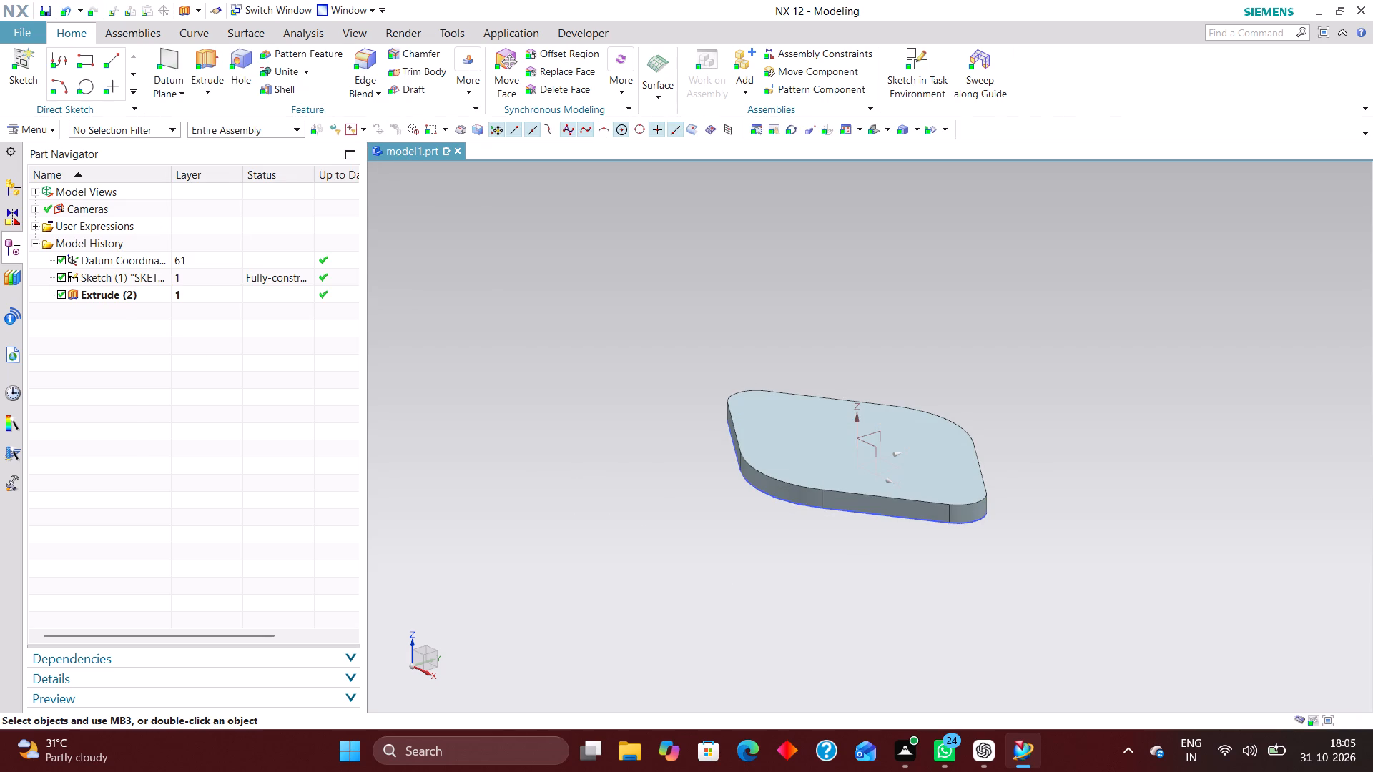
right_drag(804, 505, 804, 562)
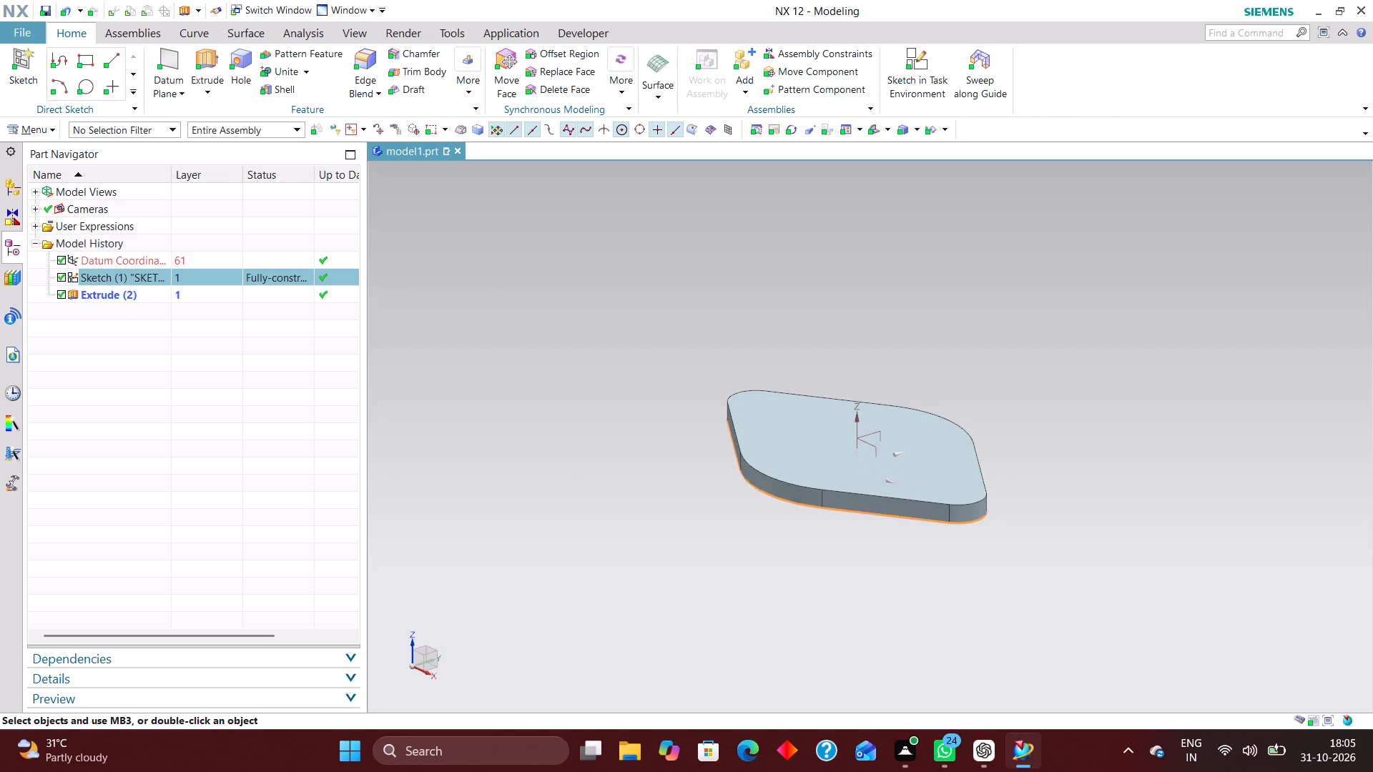
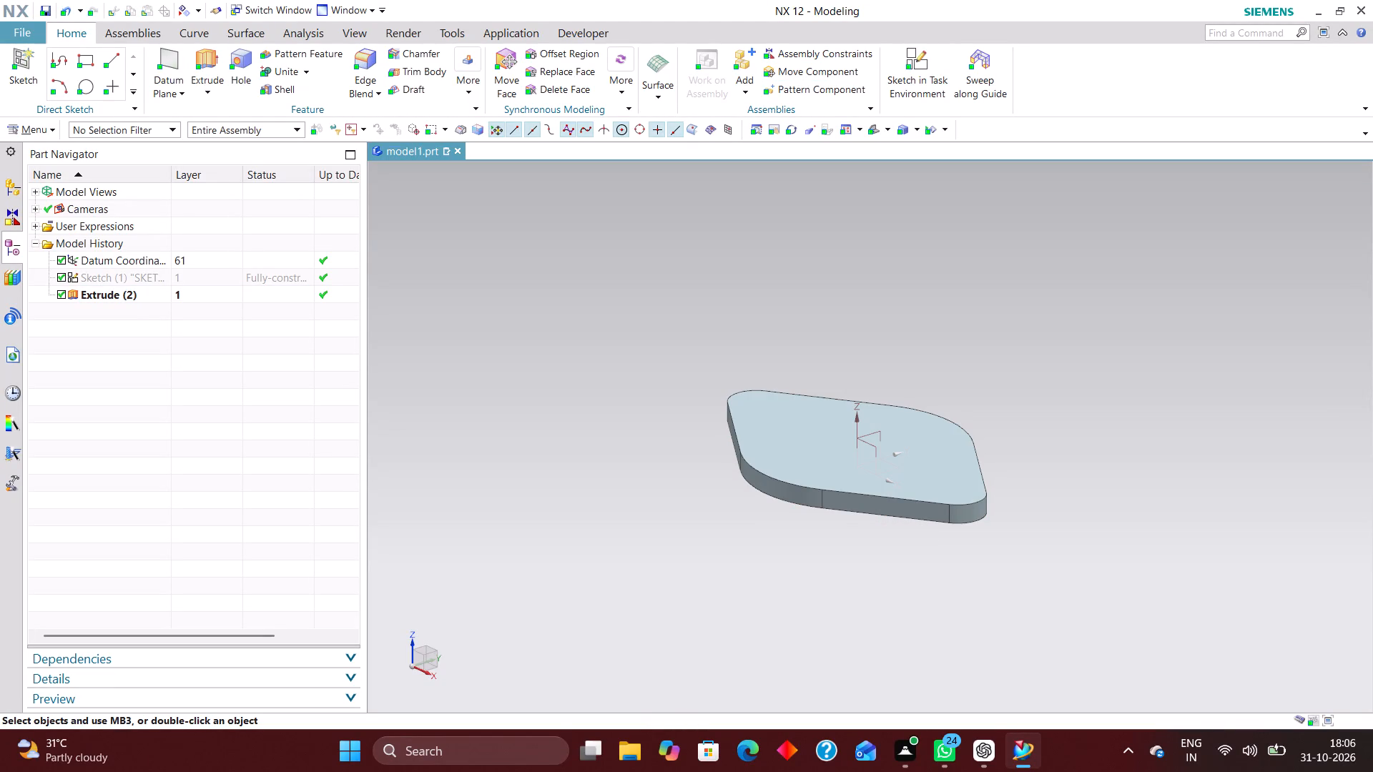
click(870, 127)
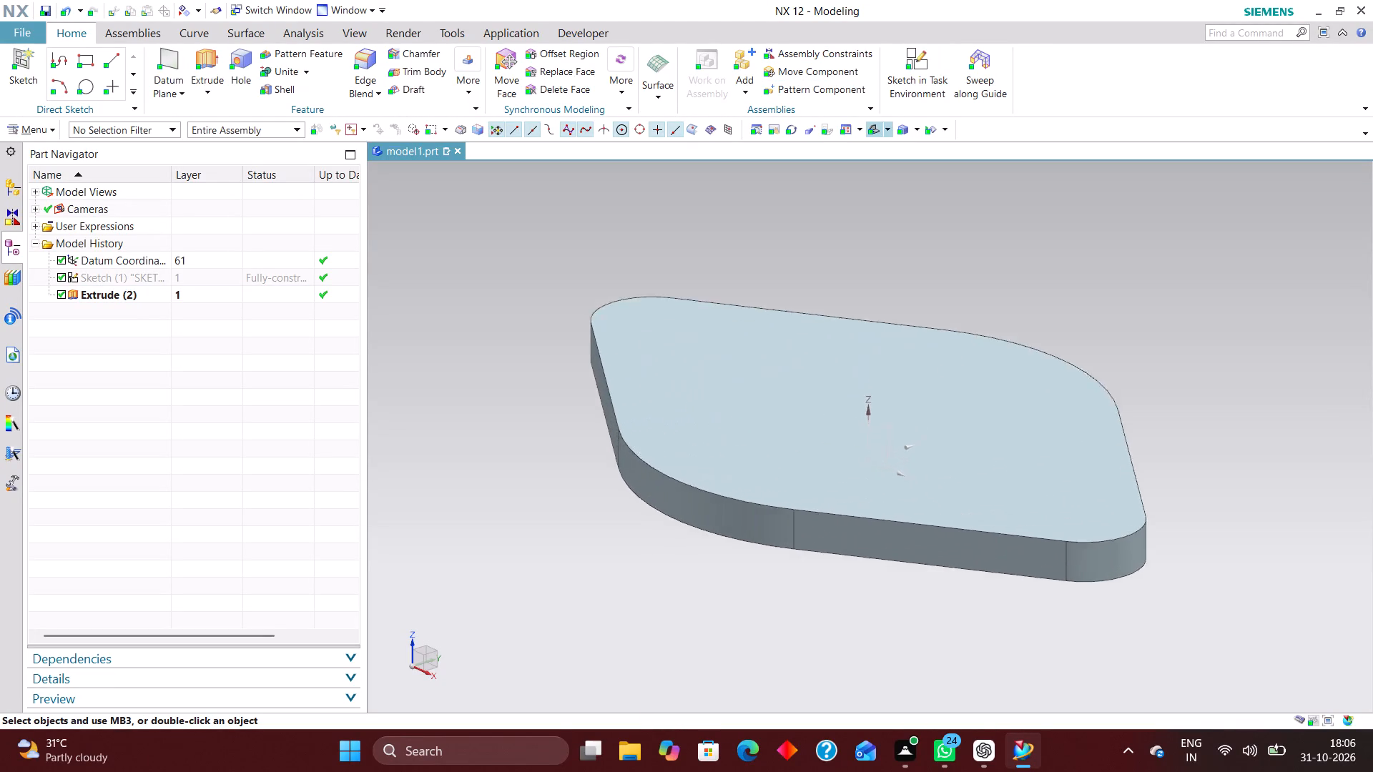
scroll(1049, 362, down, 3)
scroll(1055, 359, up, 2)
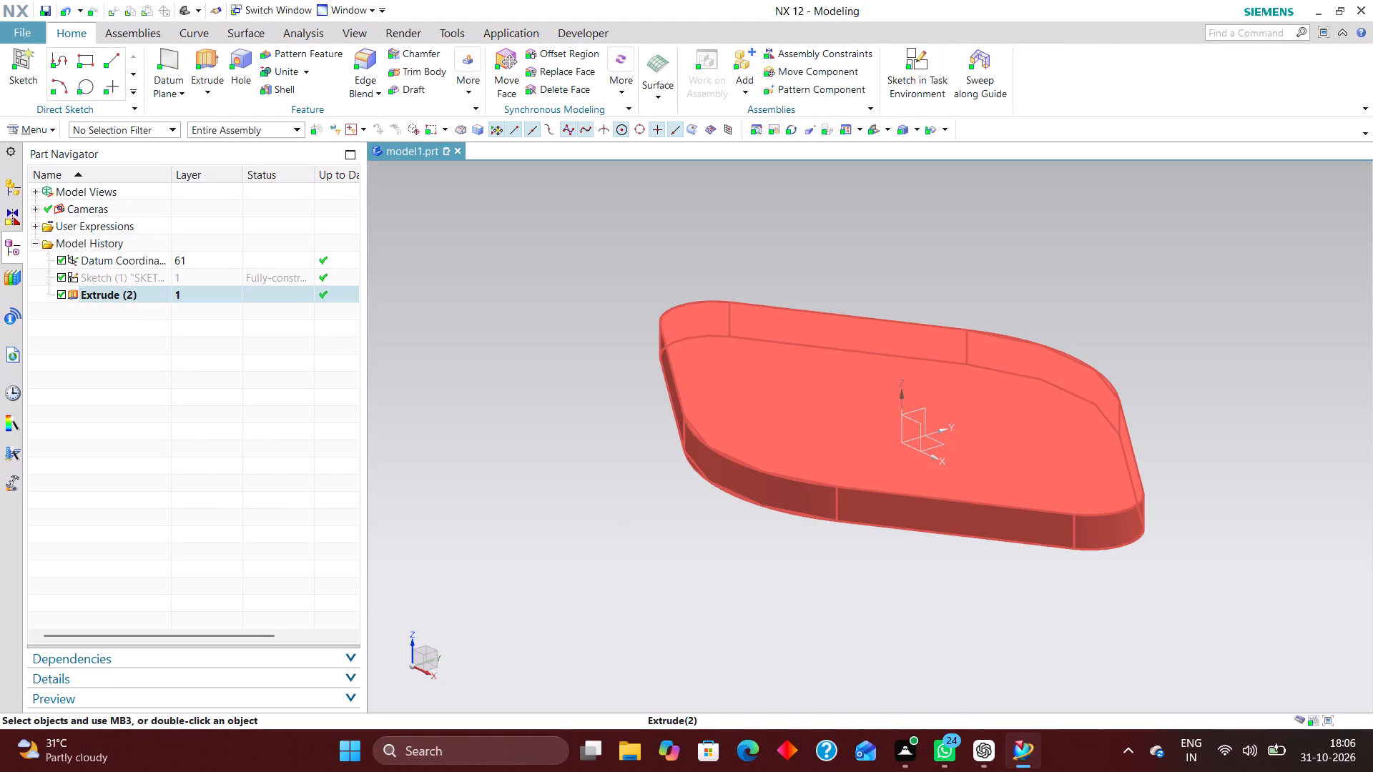
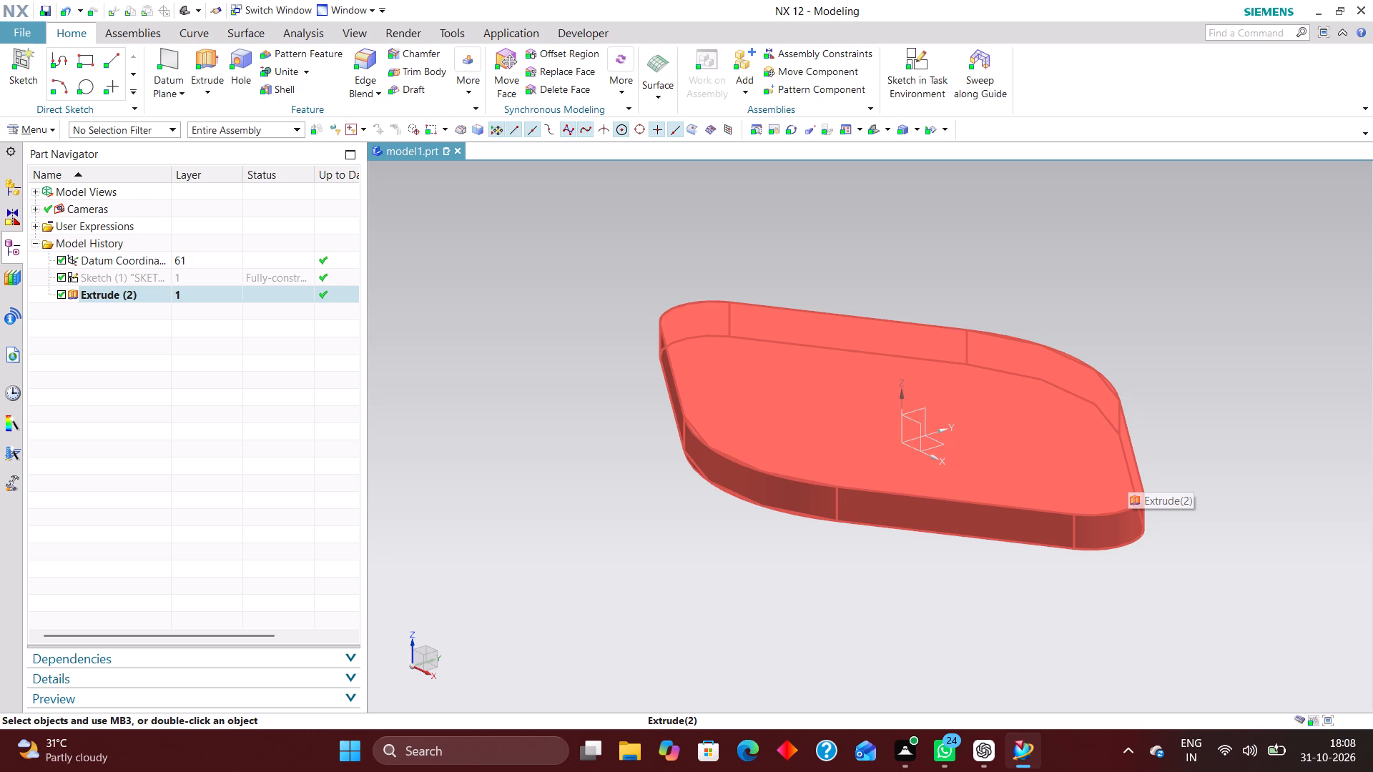
Create a sketch in the task environment on the XY plane of the datum coordinate system.
scroll(1094, 488, up, 2)
scroll(1088, 483, down, 2)
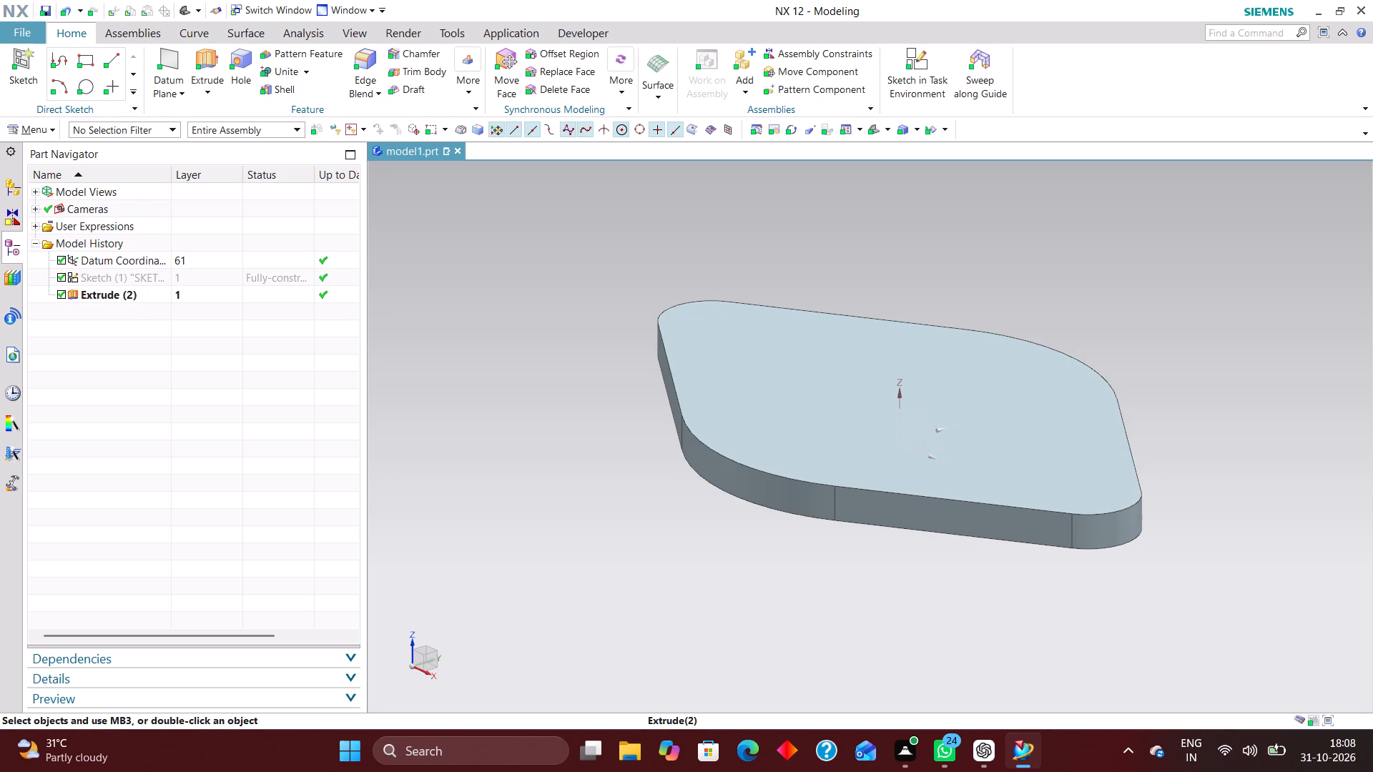
click(922, 64)
click(927, 449)
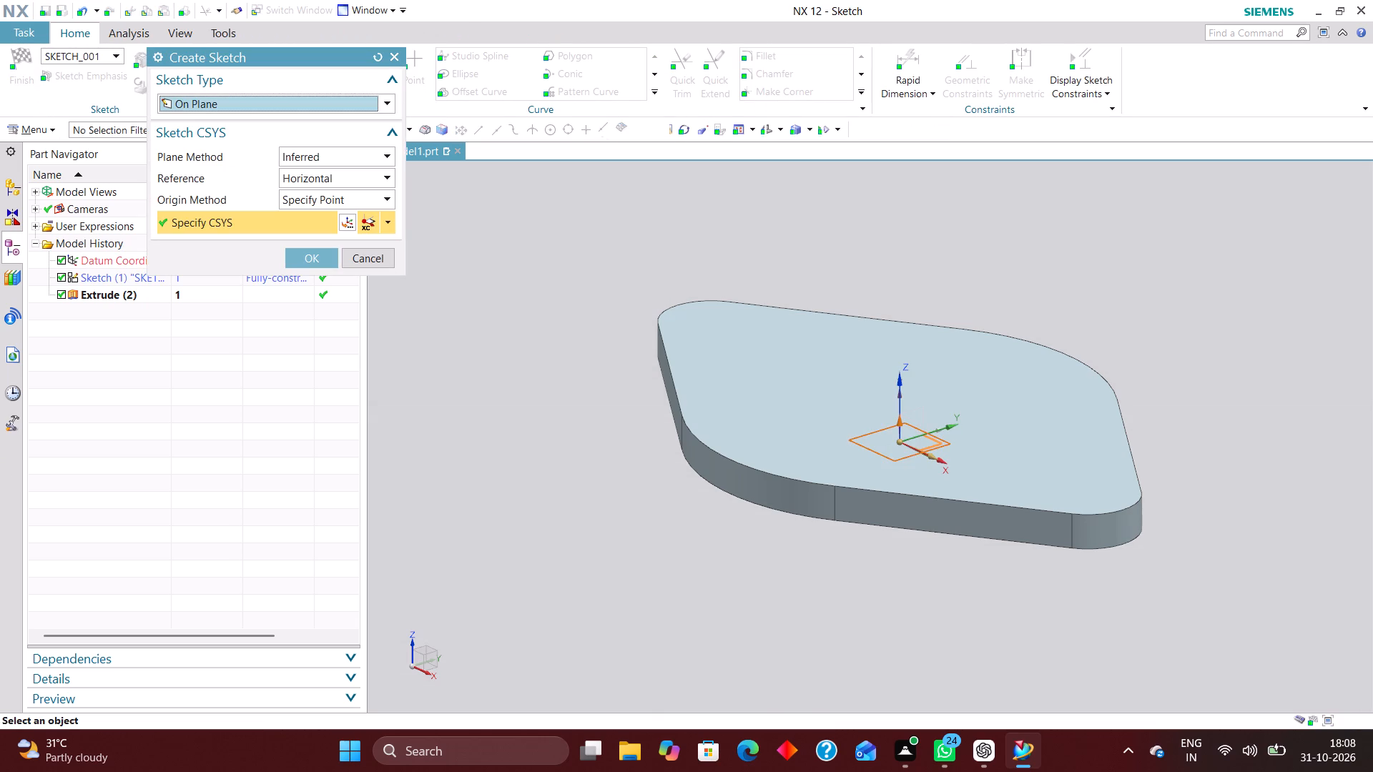
click(310, 256)
scroll(703, 353, down, 2)
scroll(698, 403, up, 1)
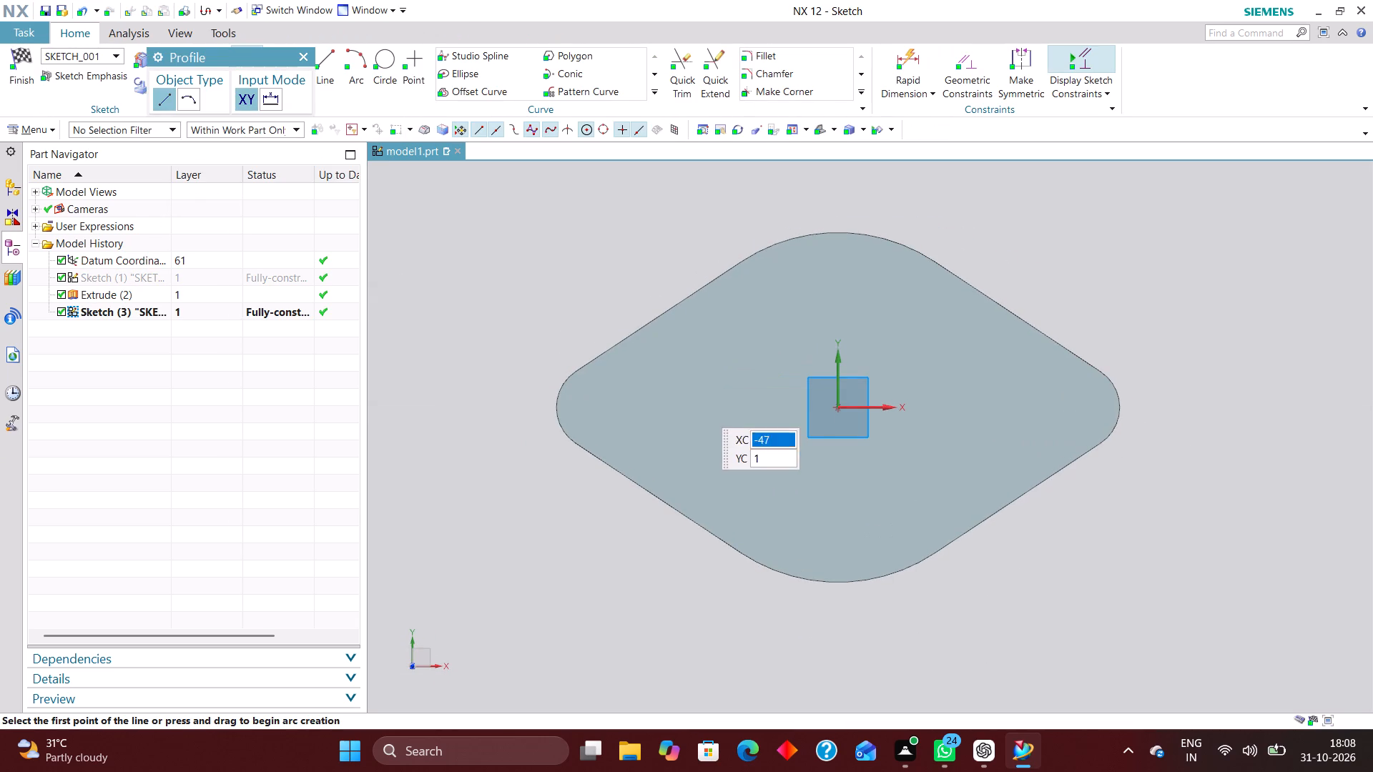
Sketch two circles about 18 mm in diameter, one near each lug end of the base plate.
click(384, 59)
click(634, 395)
click(651, 415)
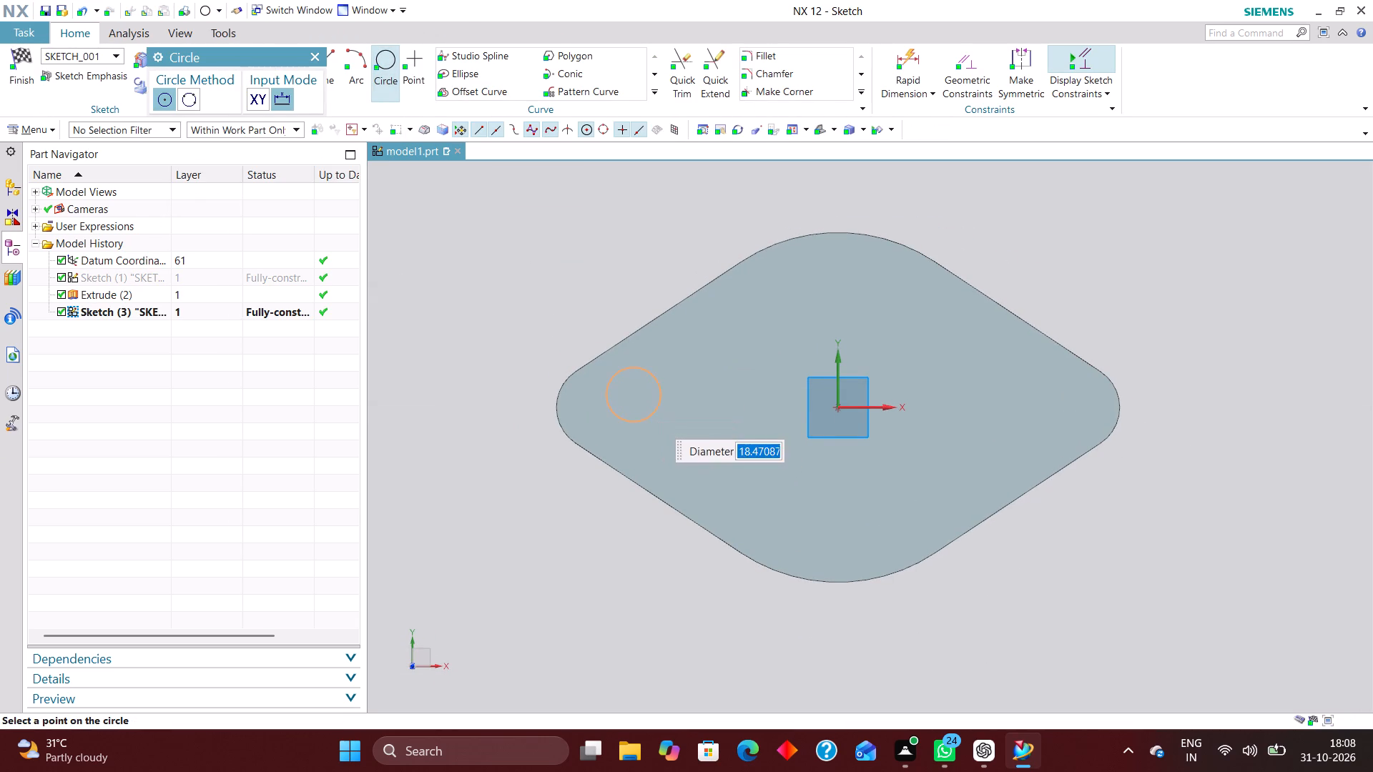
click(1043, 406)
click(1057, 429)
Constrain the centres of both lug circles to lie on the sketch's X axis.
click(974, 73)
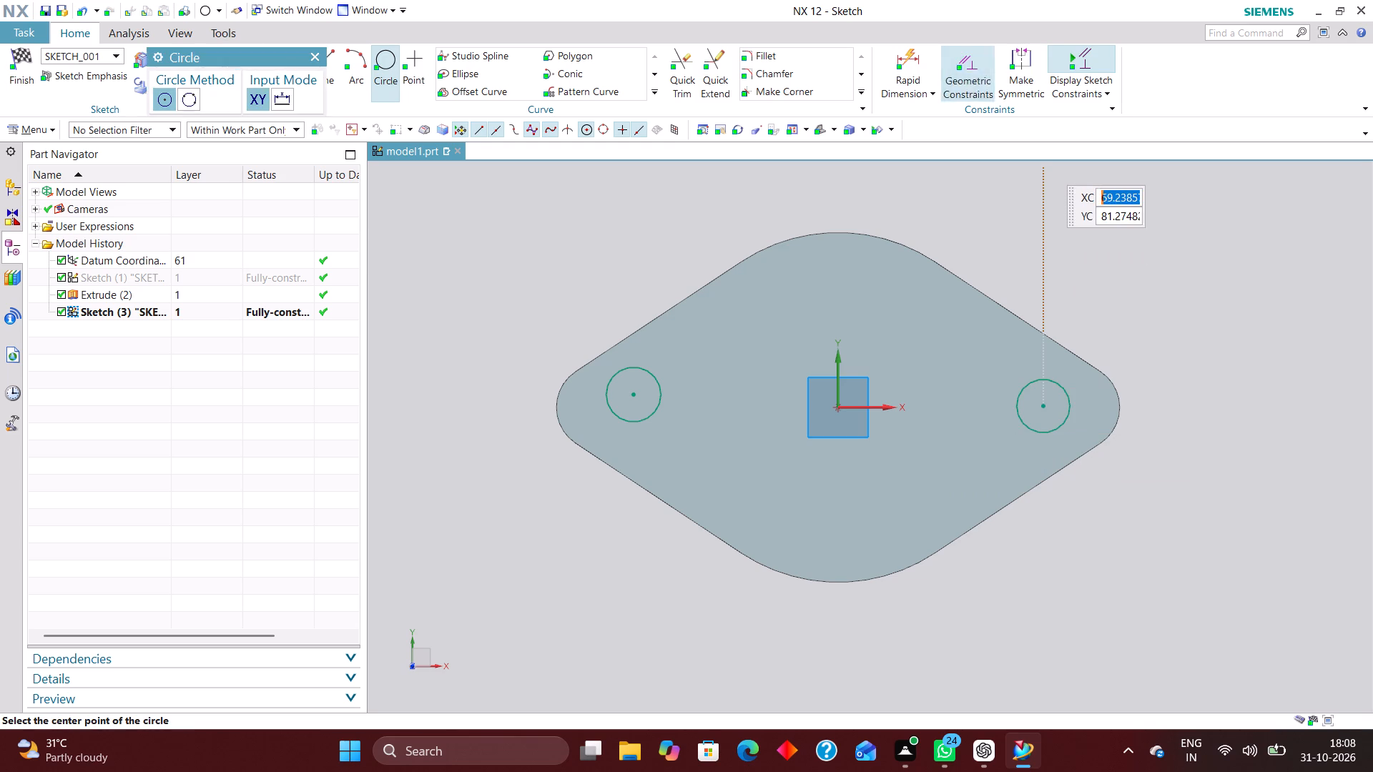
click(631, 397)
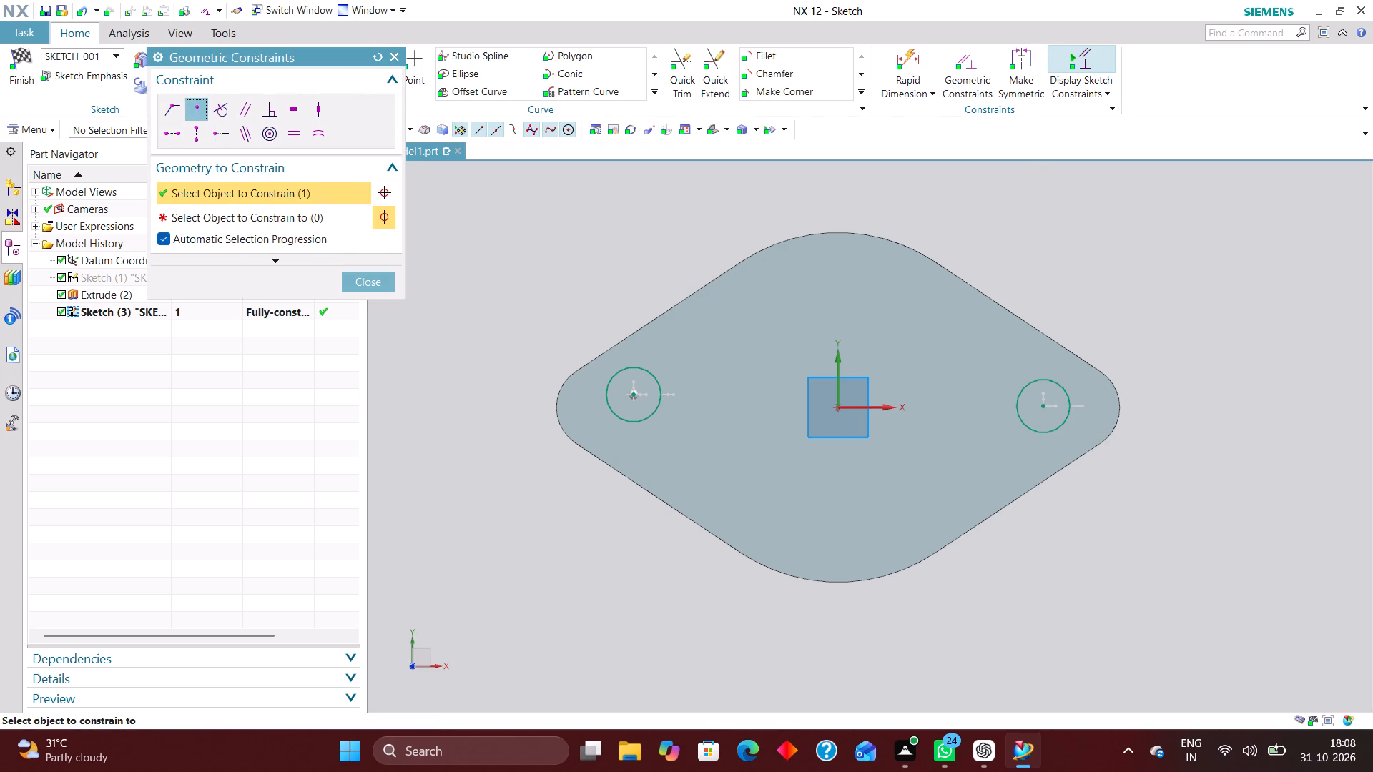
click(858, 405)
click(1045, 402)
click(886, 402)
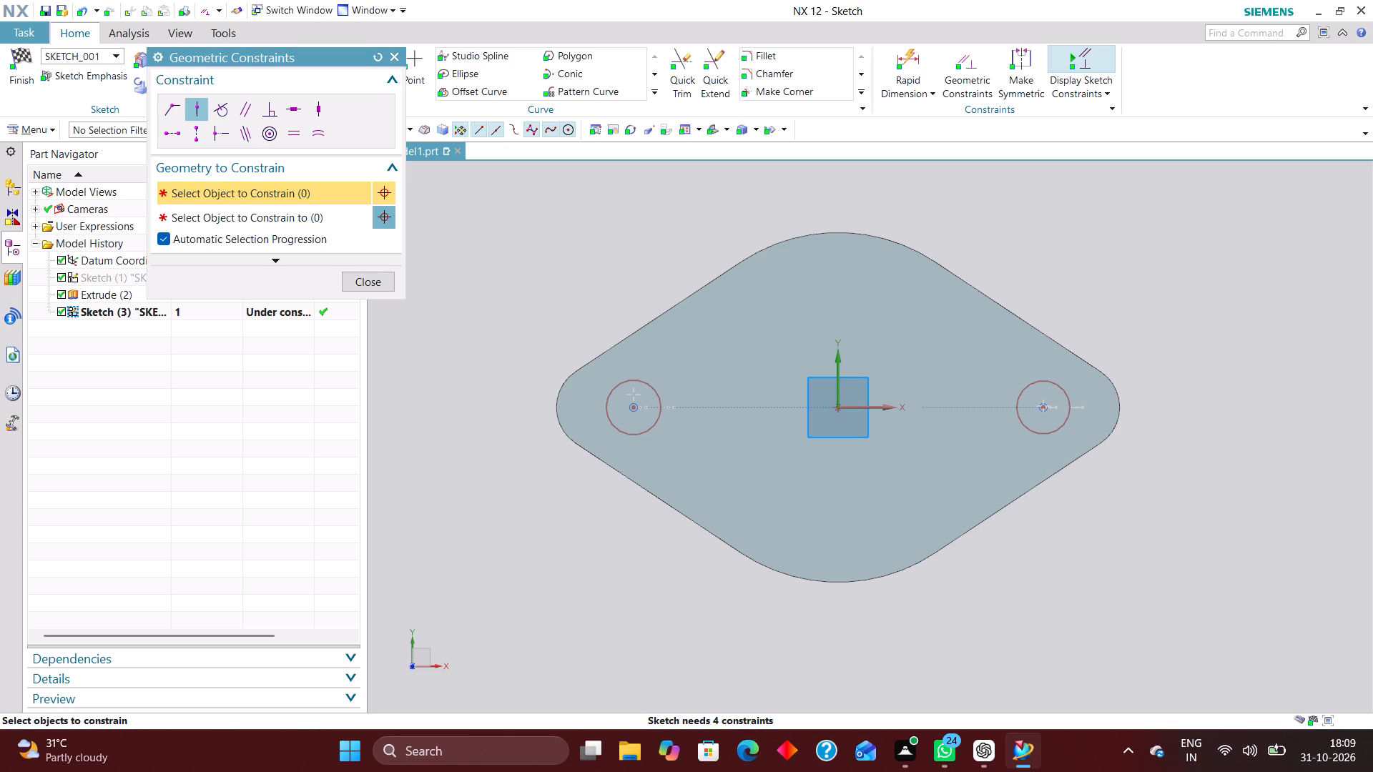
Dimension the left circle's centre at 161/2 mm from the Y axis.
click(902, 59)
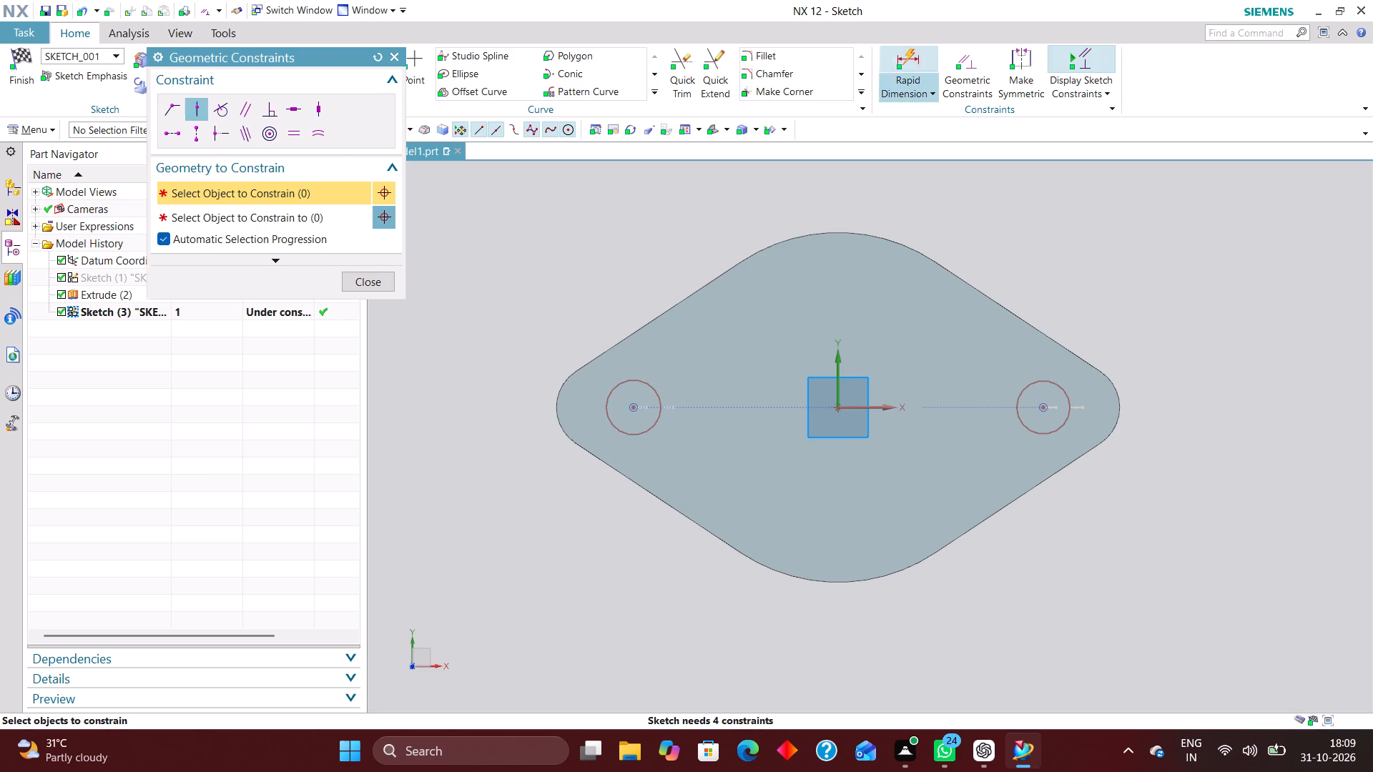
click(632, 404)
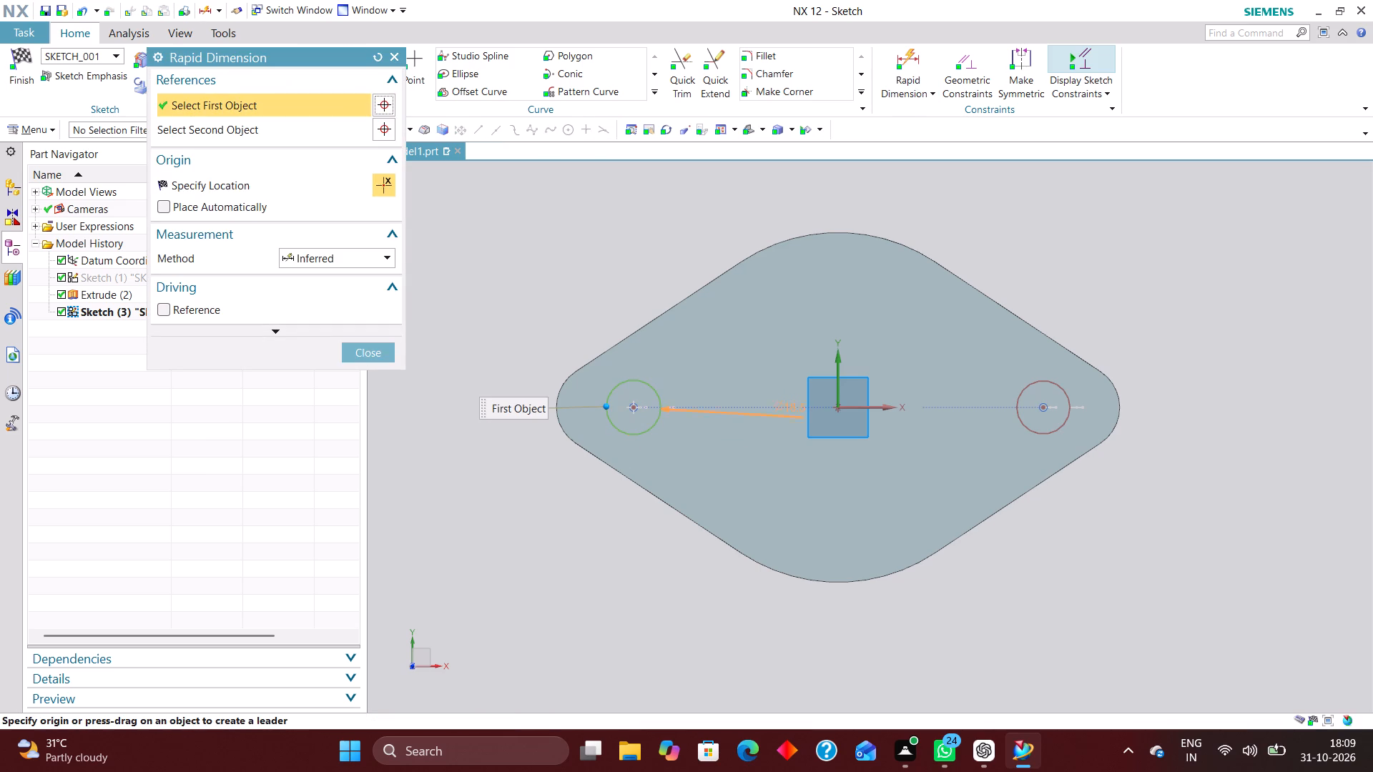
click(840, 372)
click(714, 639)
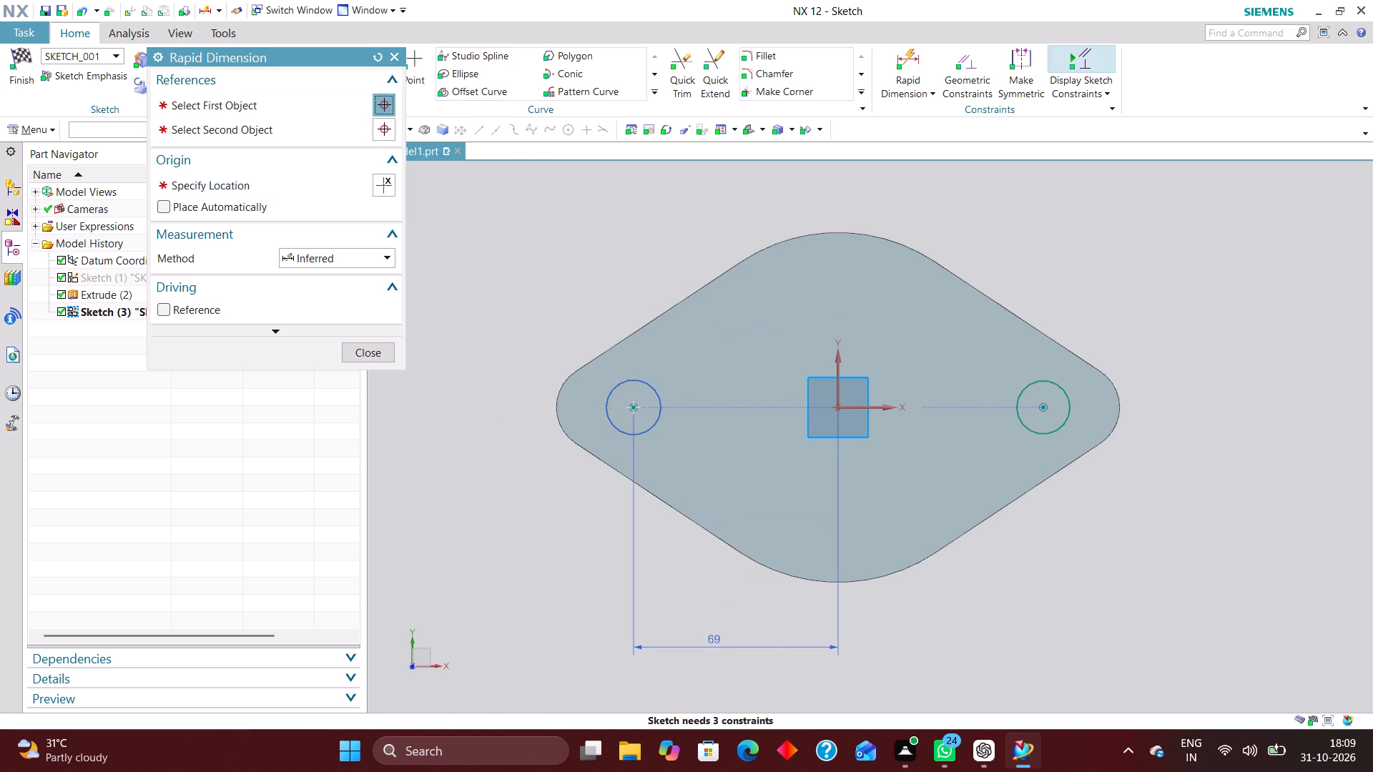
key(1)
text(61/2)
key(Return)
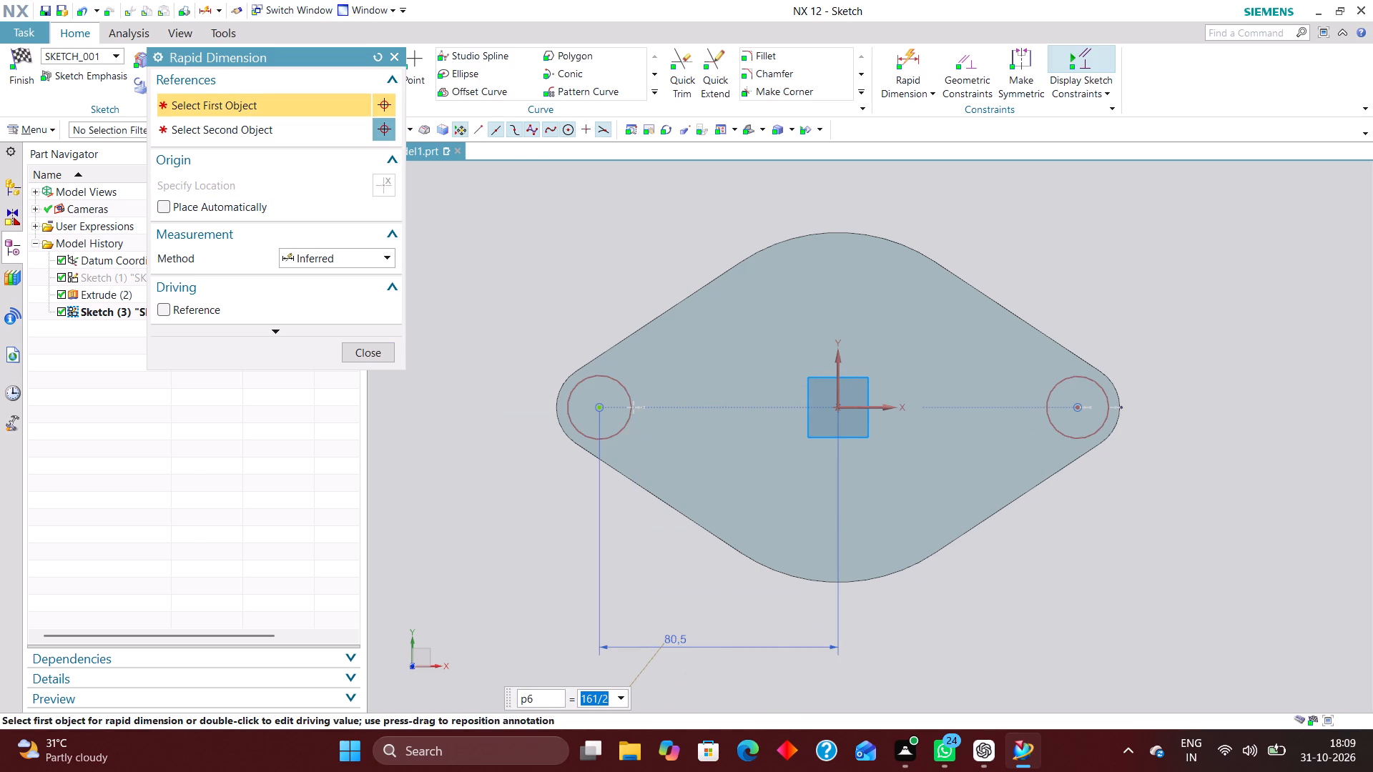
Dimension the horizontal distance between the two lug circle centres as 161 mm.
click(602, 405)
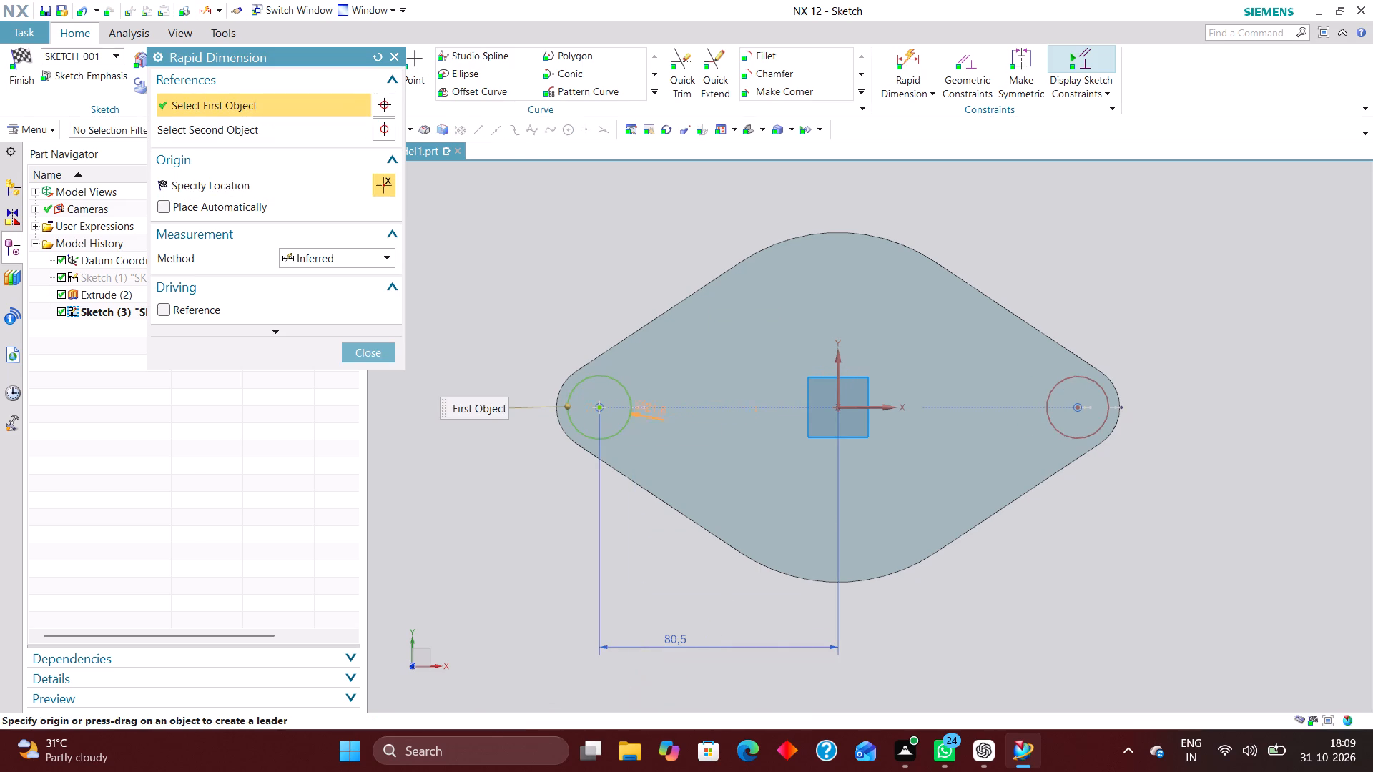
click(1074, 407)
scroll(987, 424, down, 3)
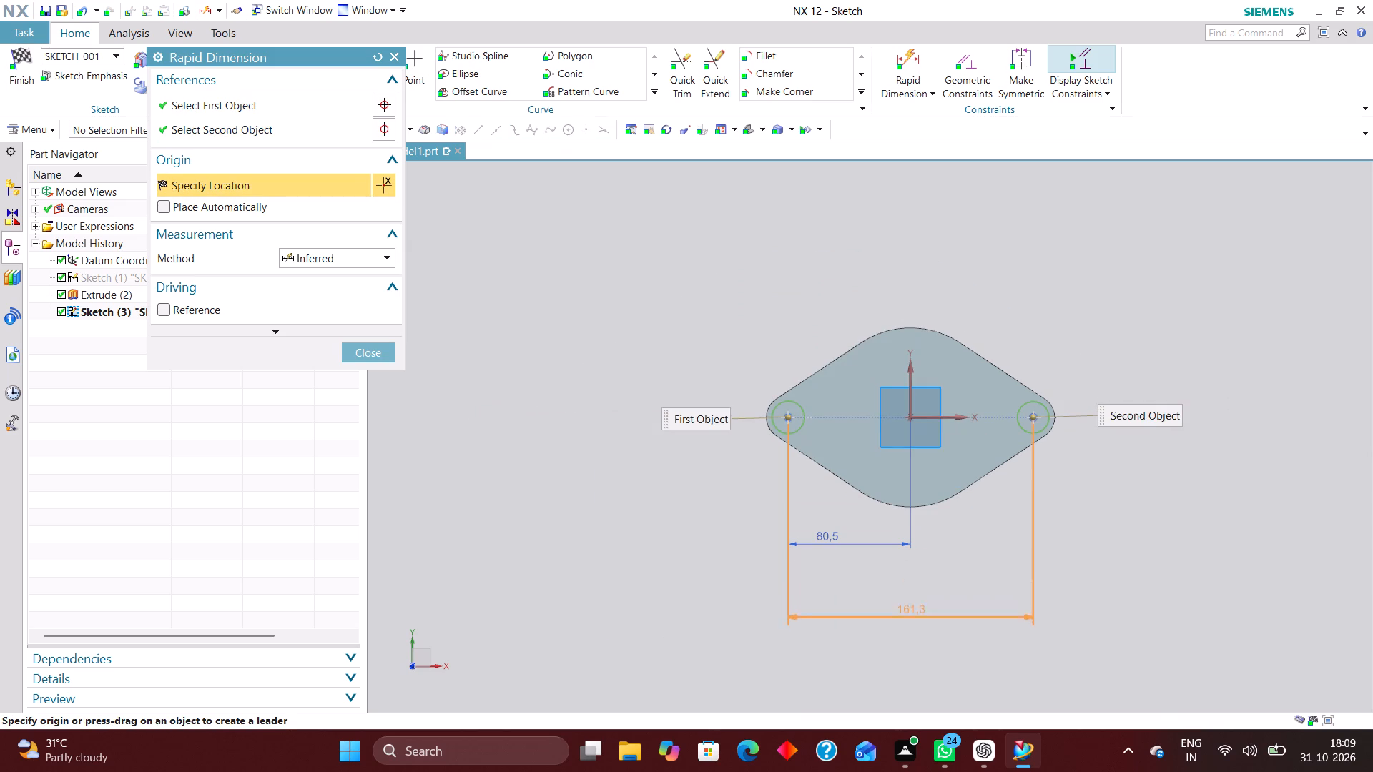
click(915, 588)
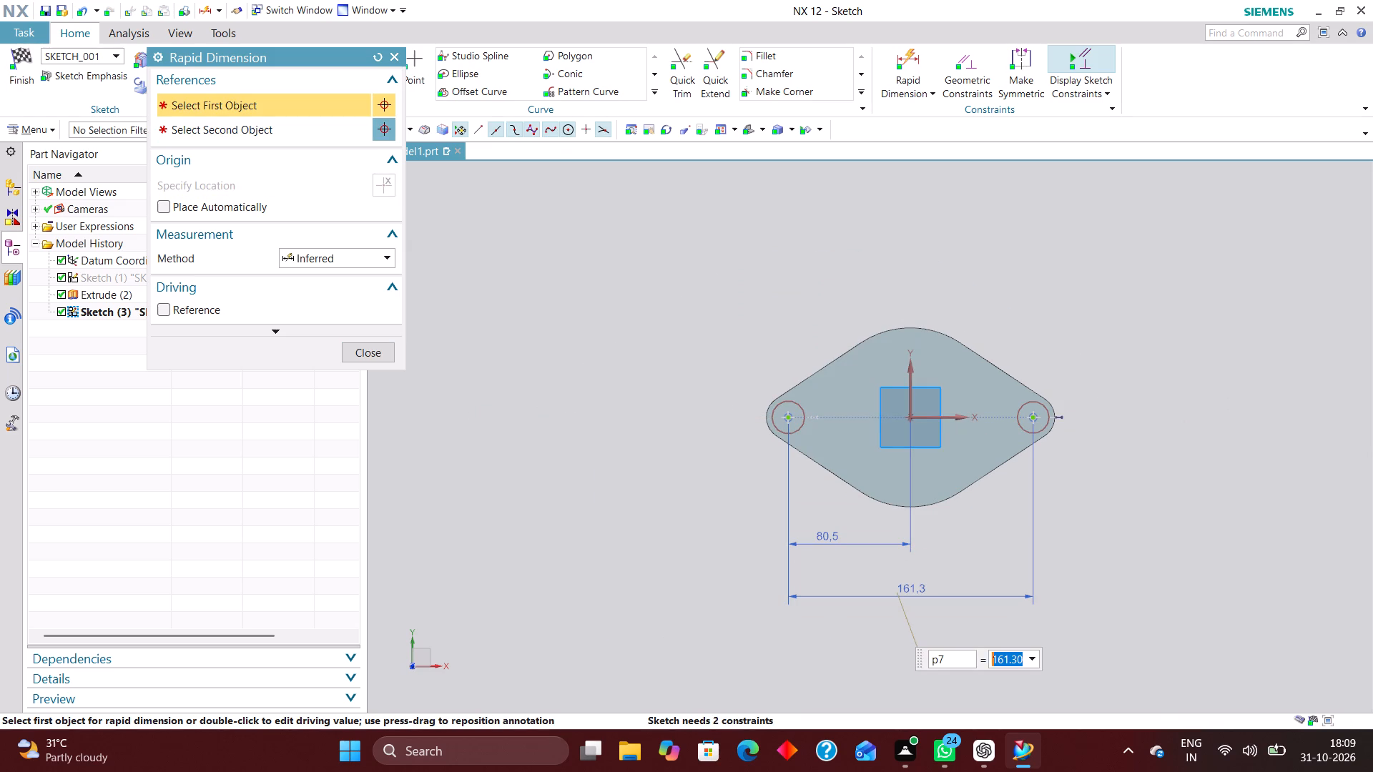
text(161)
key(Return)
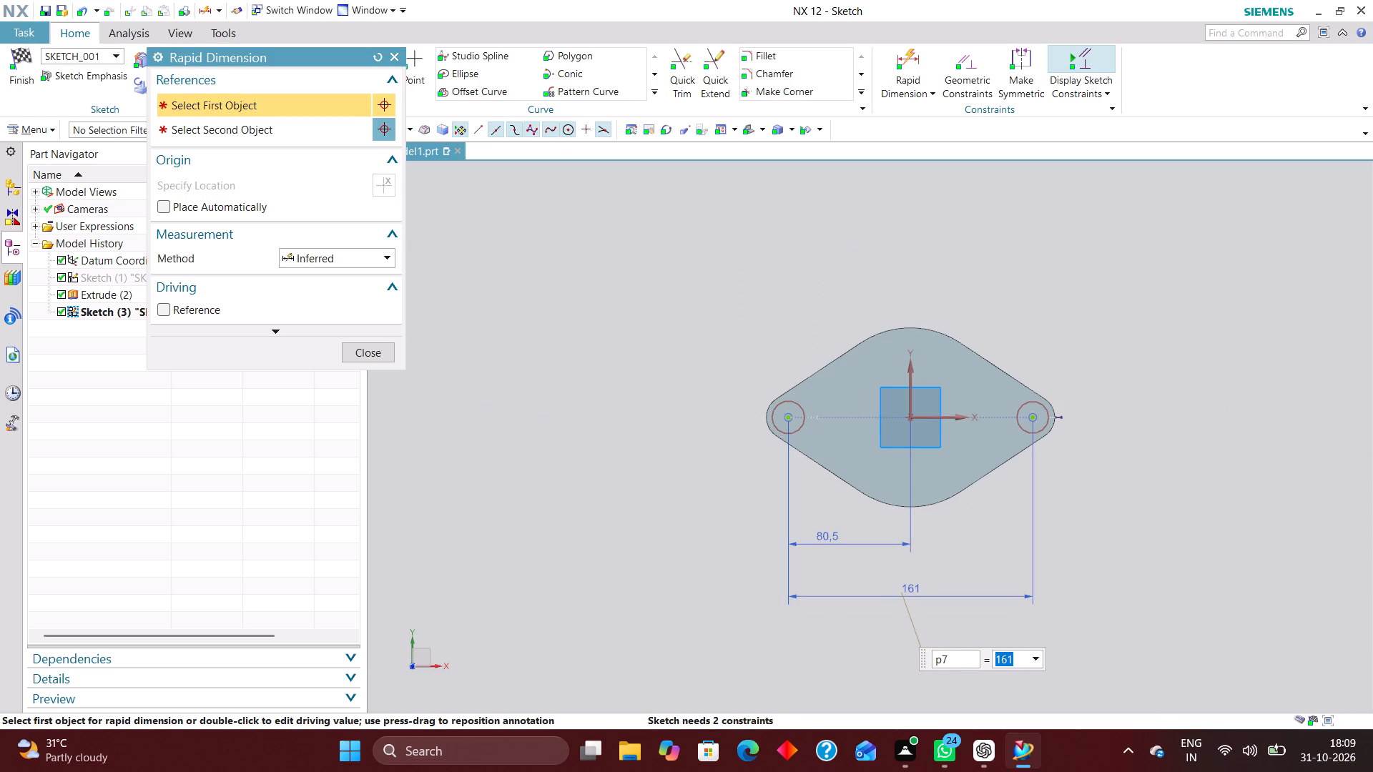
Add a radial dimension of 14.5 mm to the left lug circle.
click(355, 252)
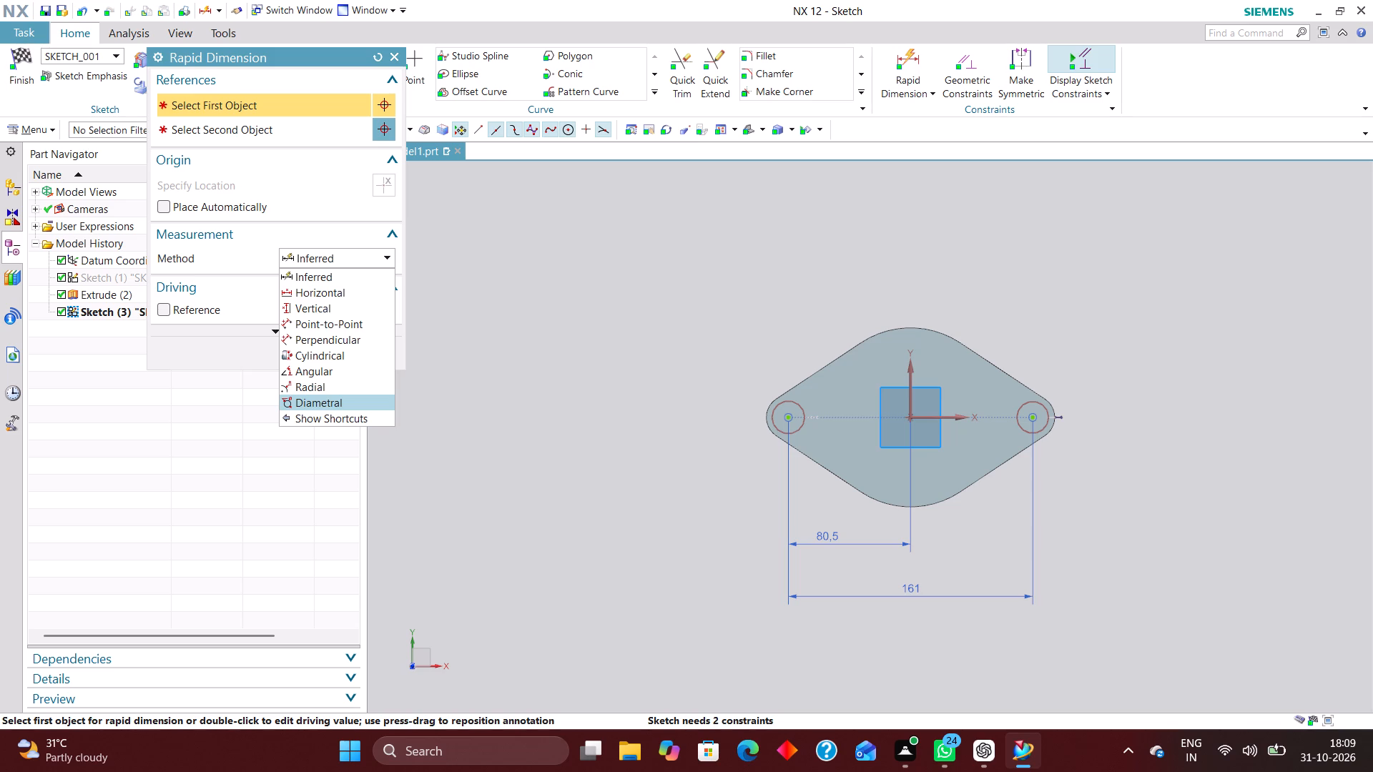
click(355, 387)
scroll(777, 409, up, 4)
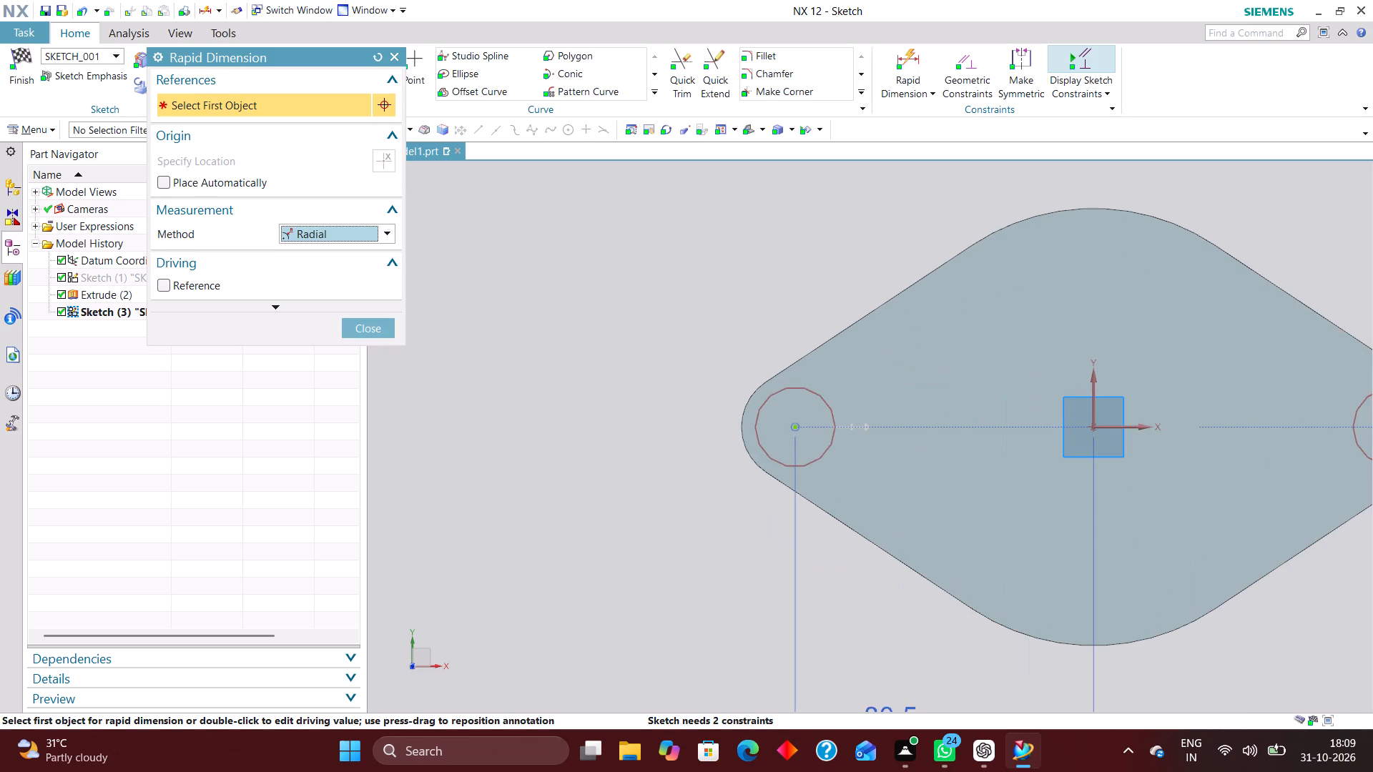
click(767, 397)
click(683, 358)
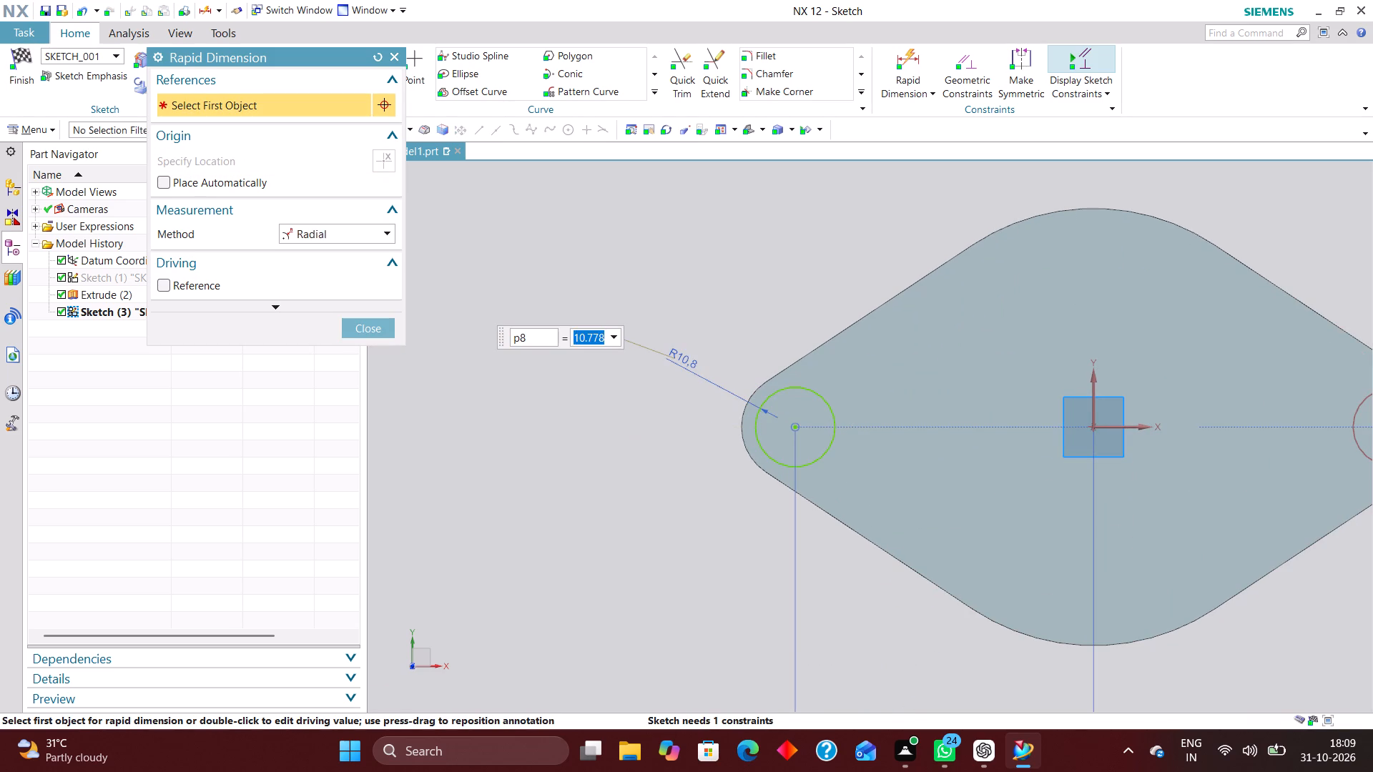
text(14.5)
key(Return)
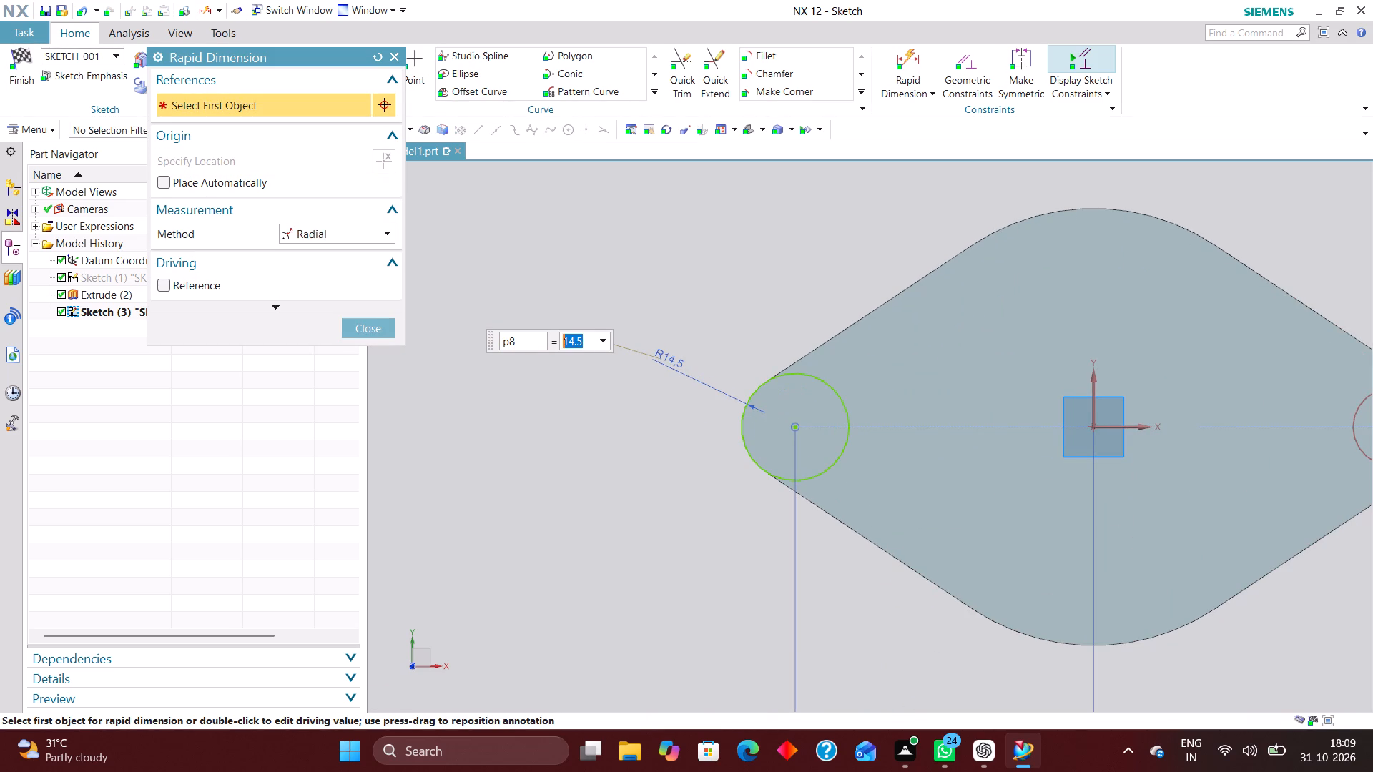
Apply an equal radius constraint between the left and right lug circles.
click(972, 61)
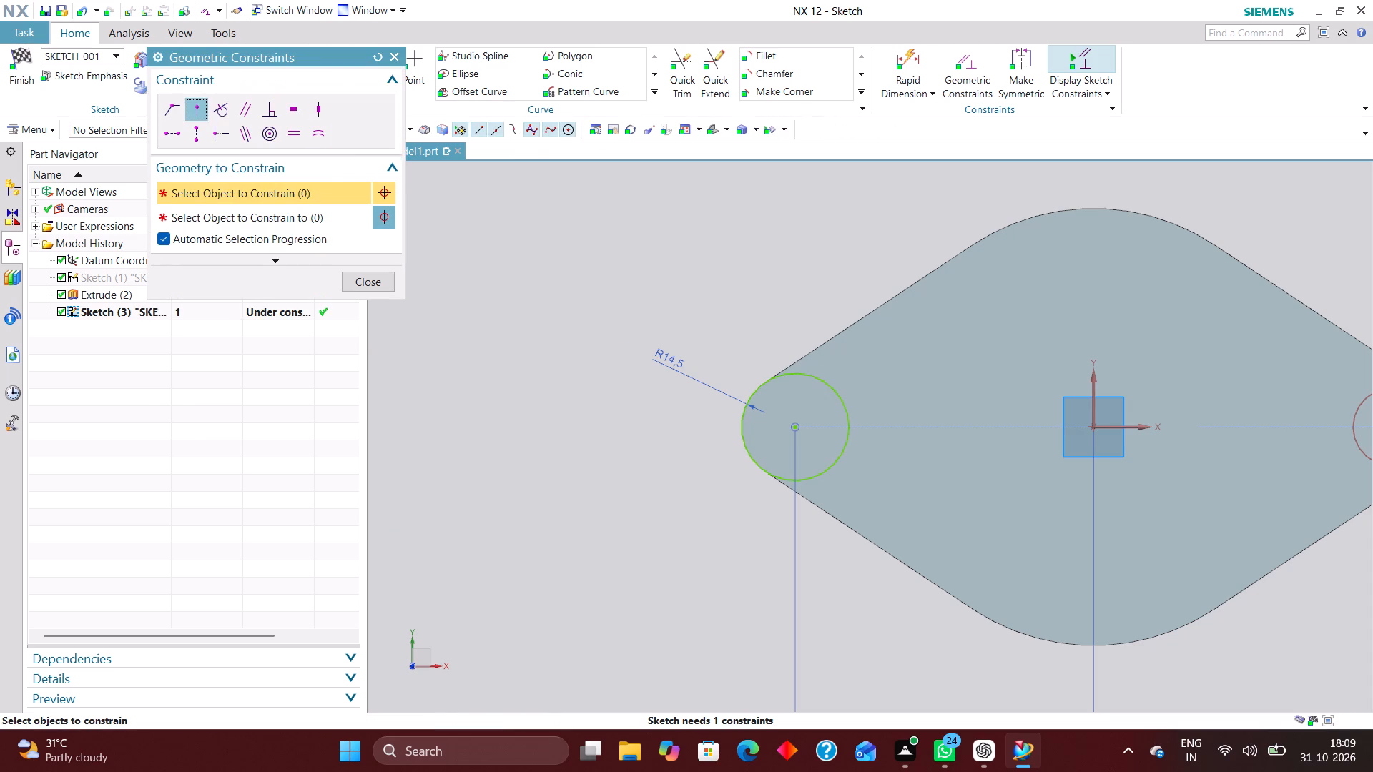
click(315, 134)
scroll(564, 358, down, 2)
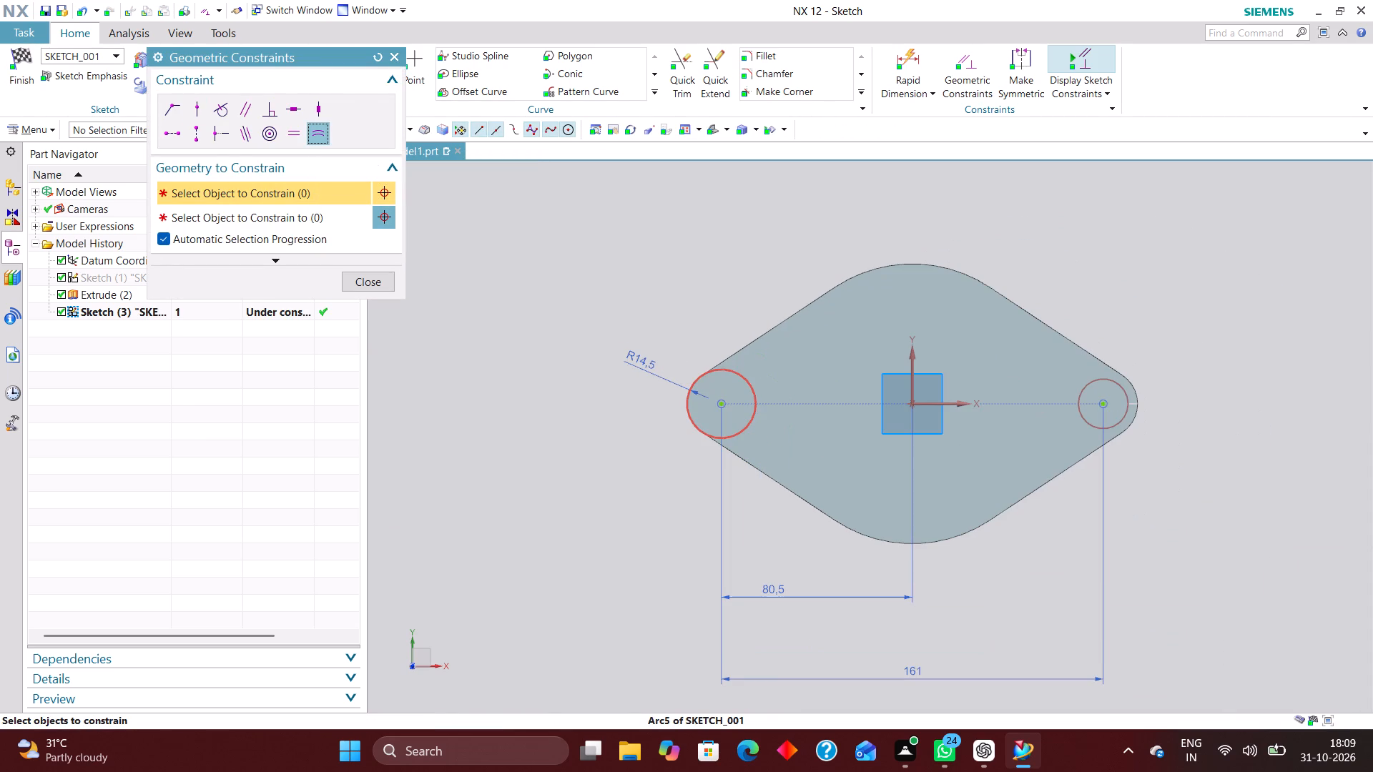
click(734, 375)
click(1087, 388)
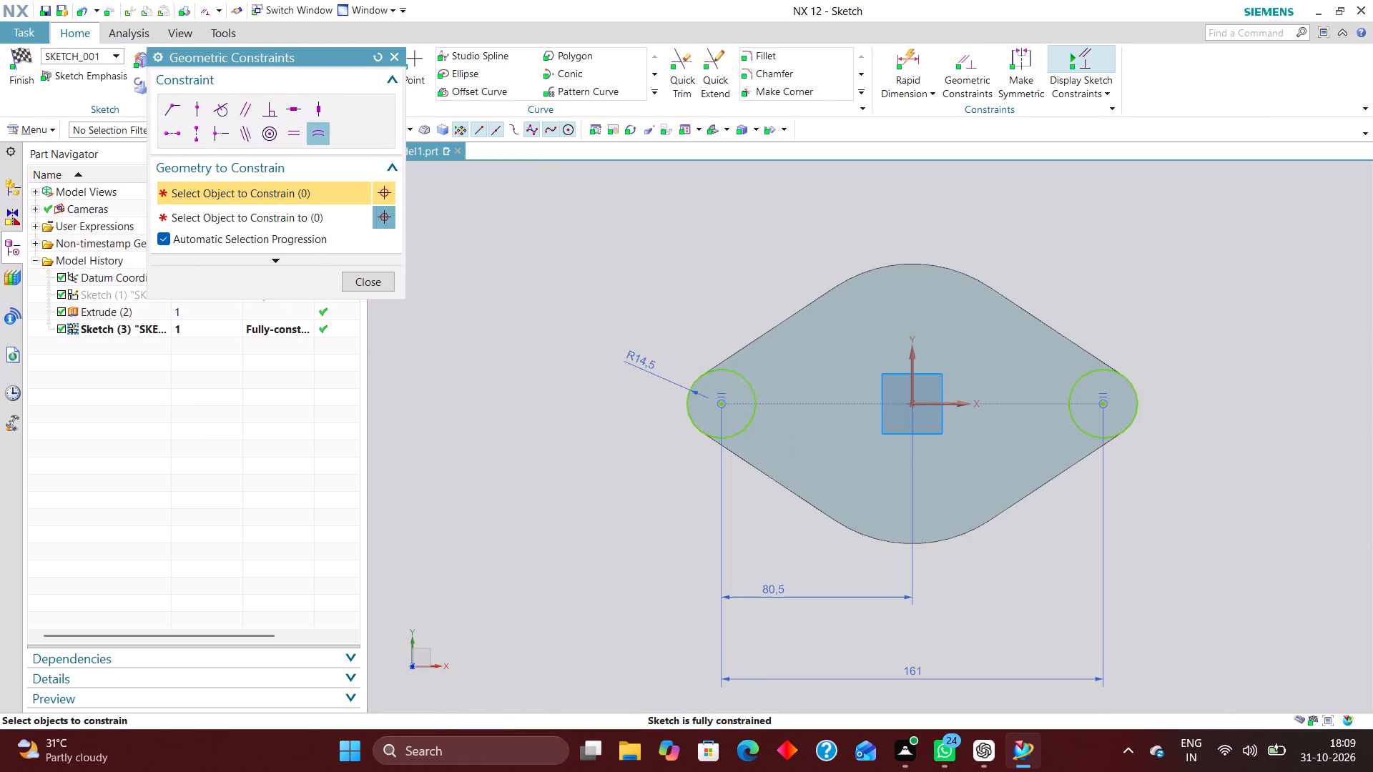
click(375, 284)
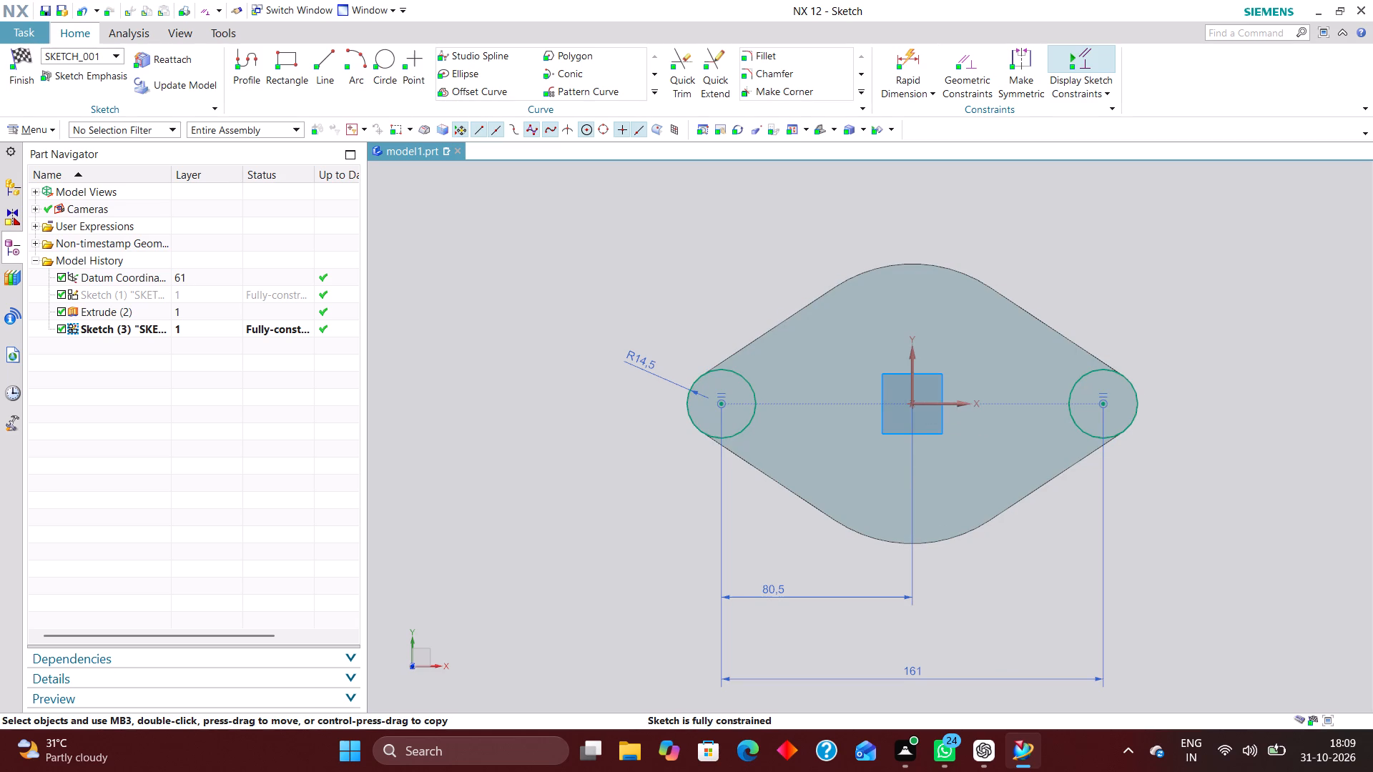
Sketch a circle centred on the origin with a diameter of 47.5*2 mm.
click(374, 56)
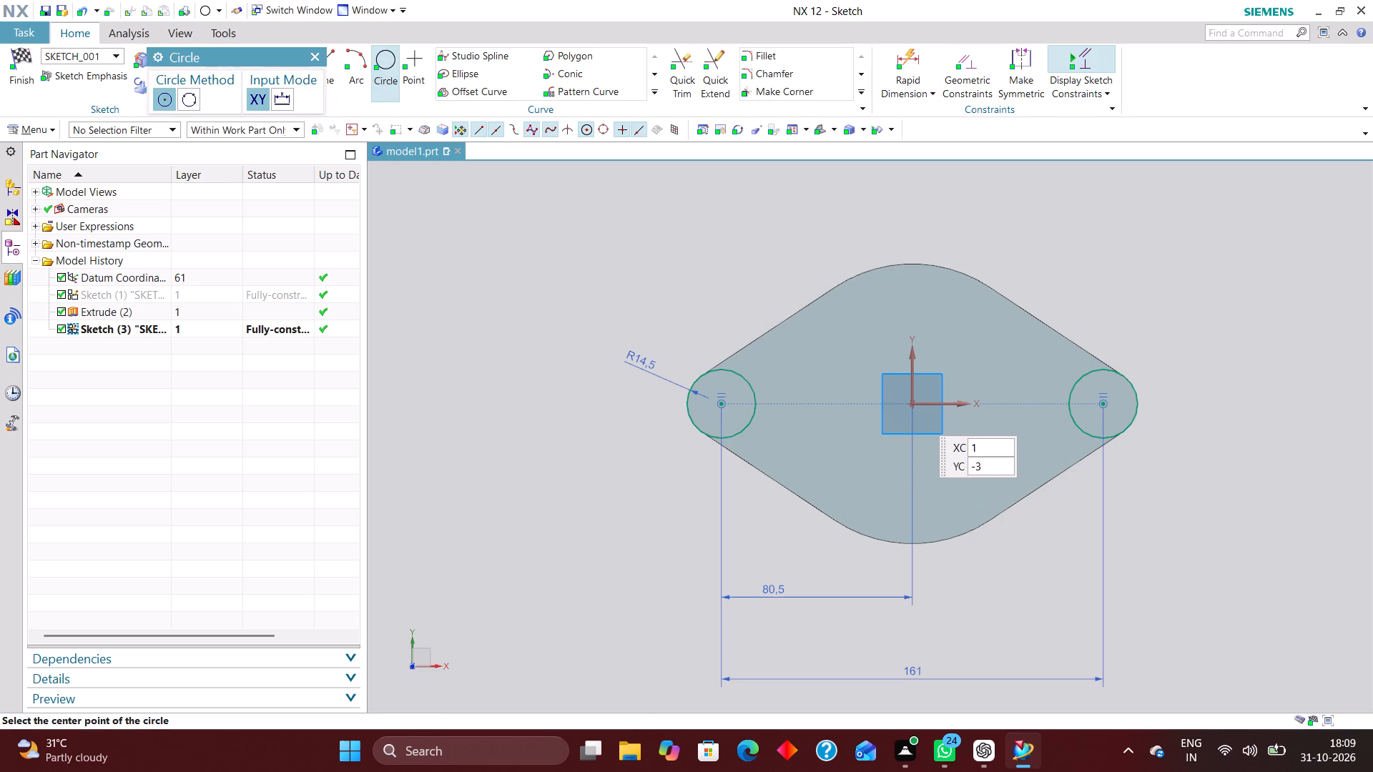
click(914, 403)
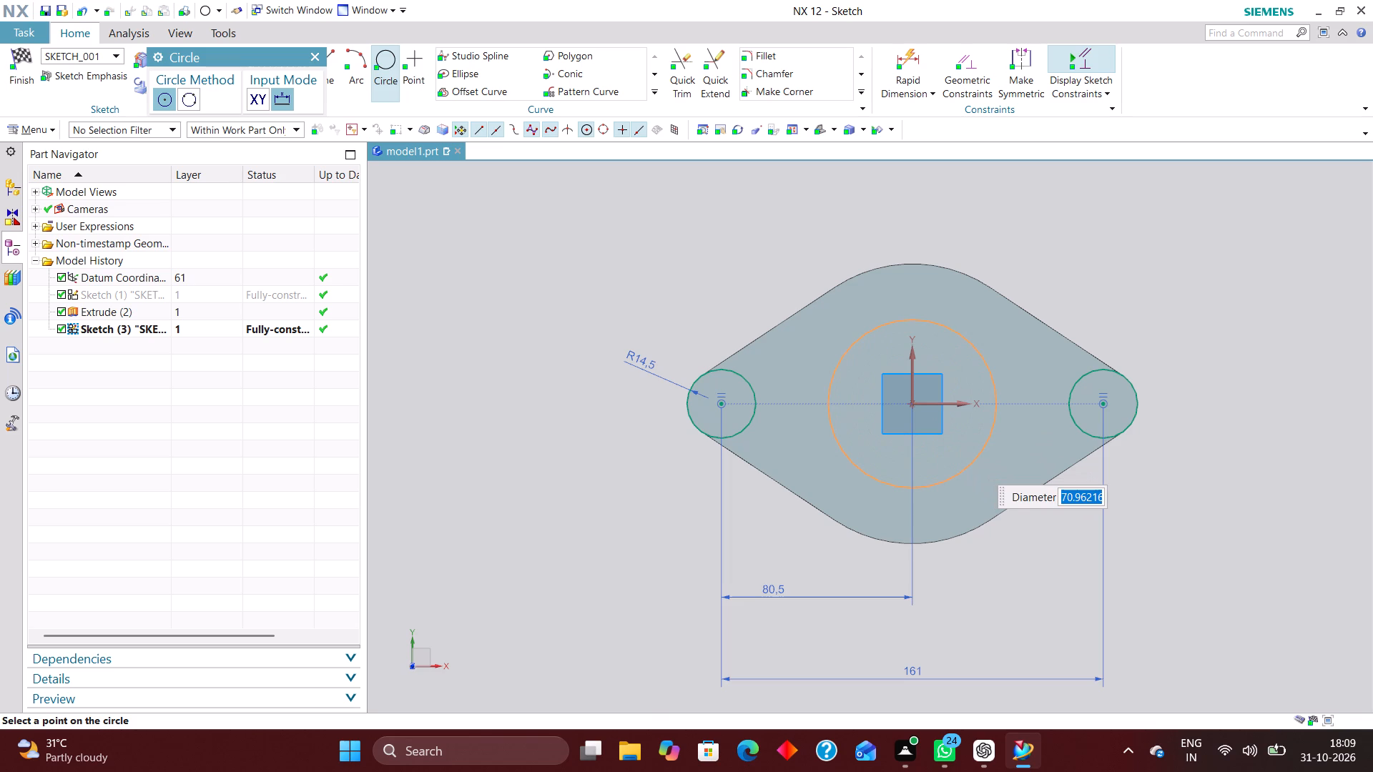
text(47)
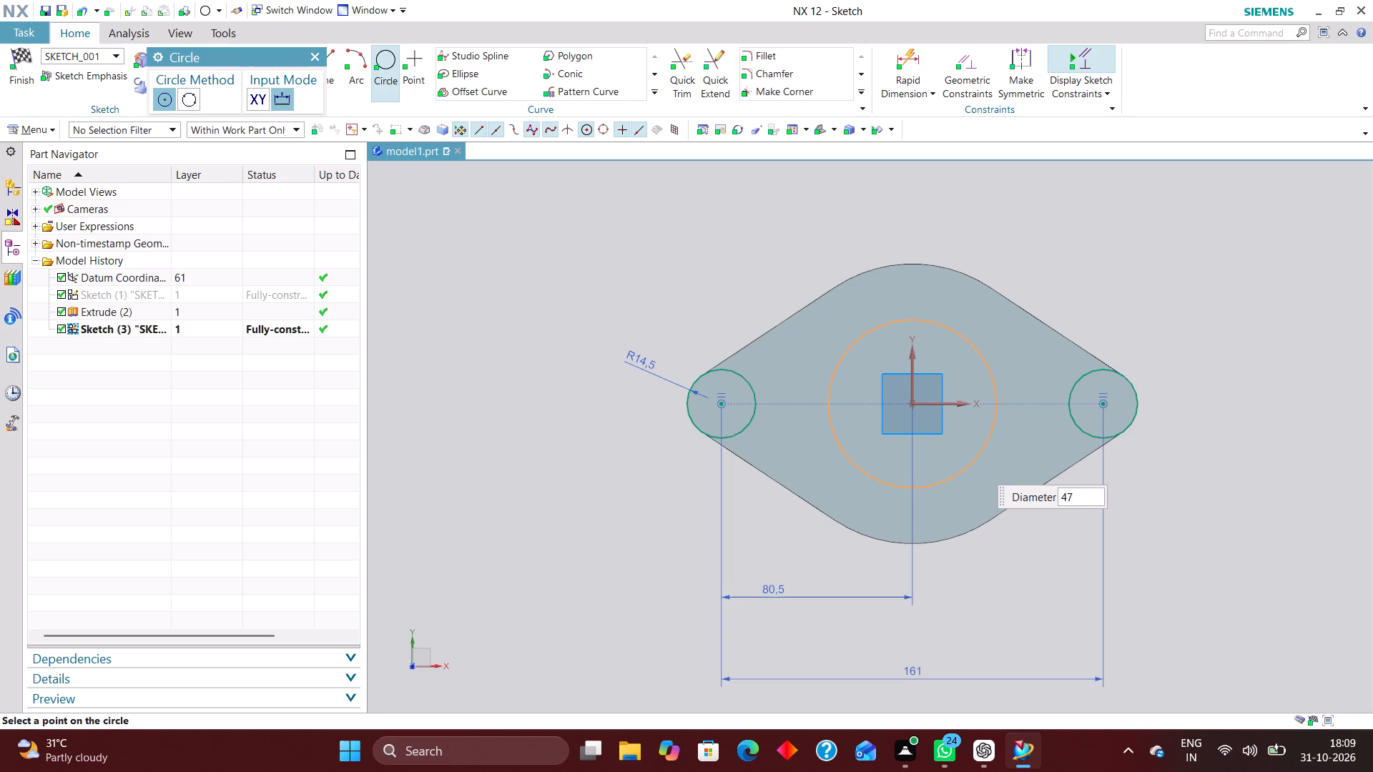
text(.5*2)
key(Return)
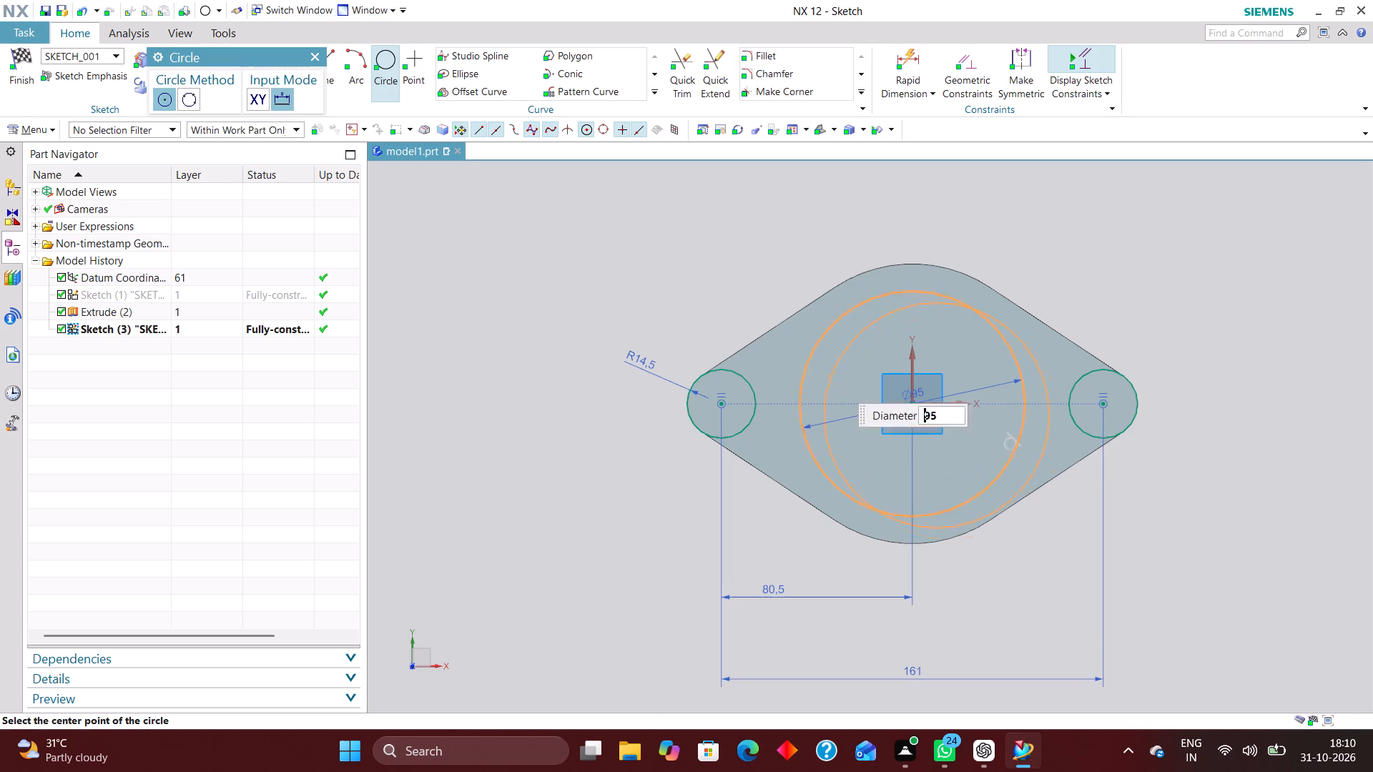
click(314, 59)
Sketch four horizontal lines about 35 mm long crossing the central circle, one above and one below the X axis on each lug side.
click(322, 59)
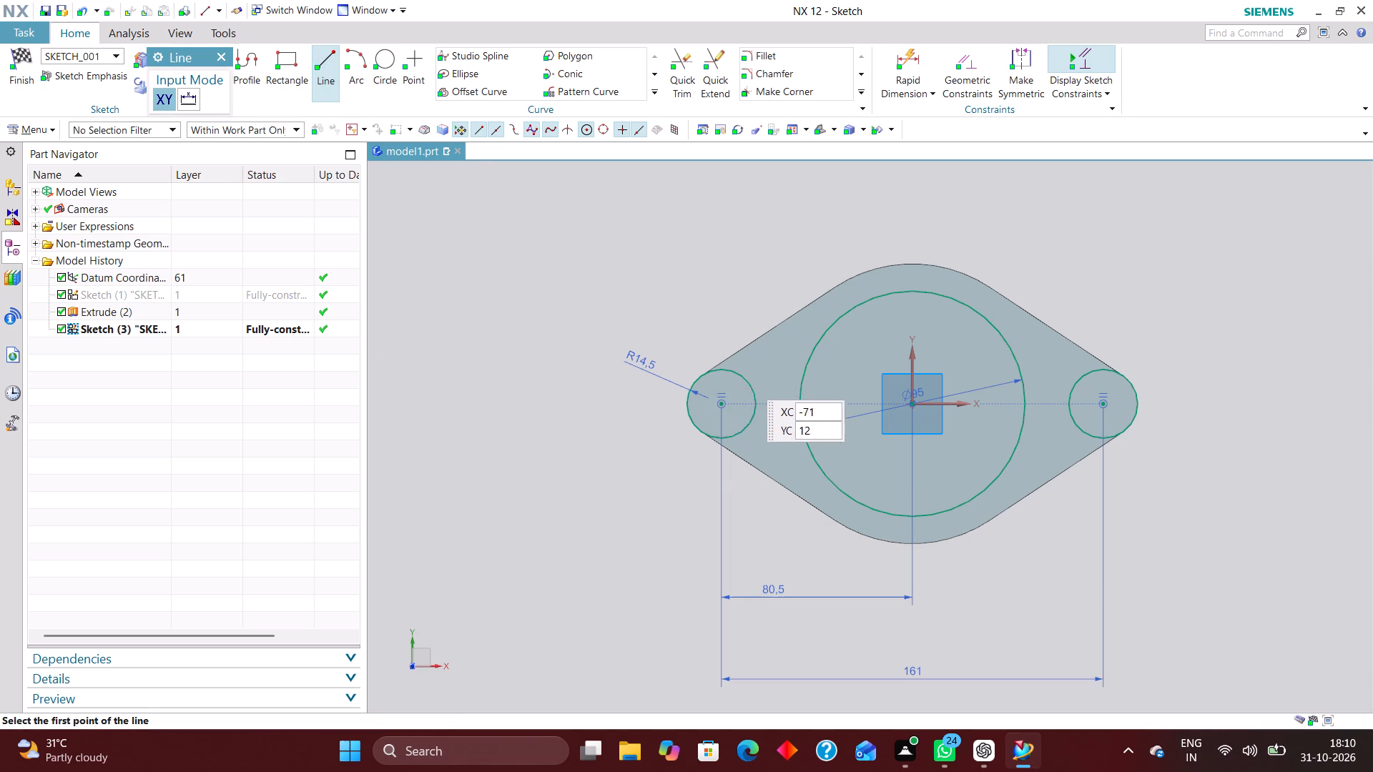
scroll(759, 382, up, 5)
click(690, 313)
click(958, 299)
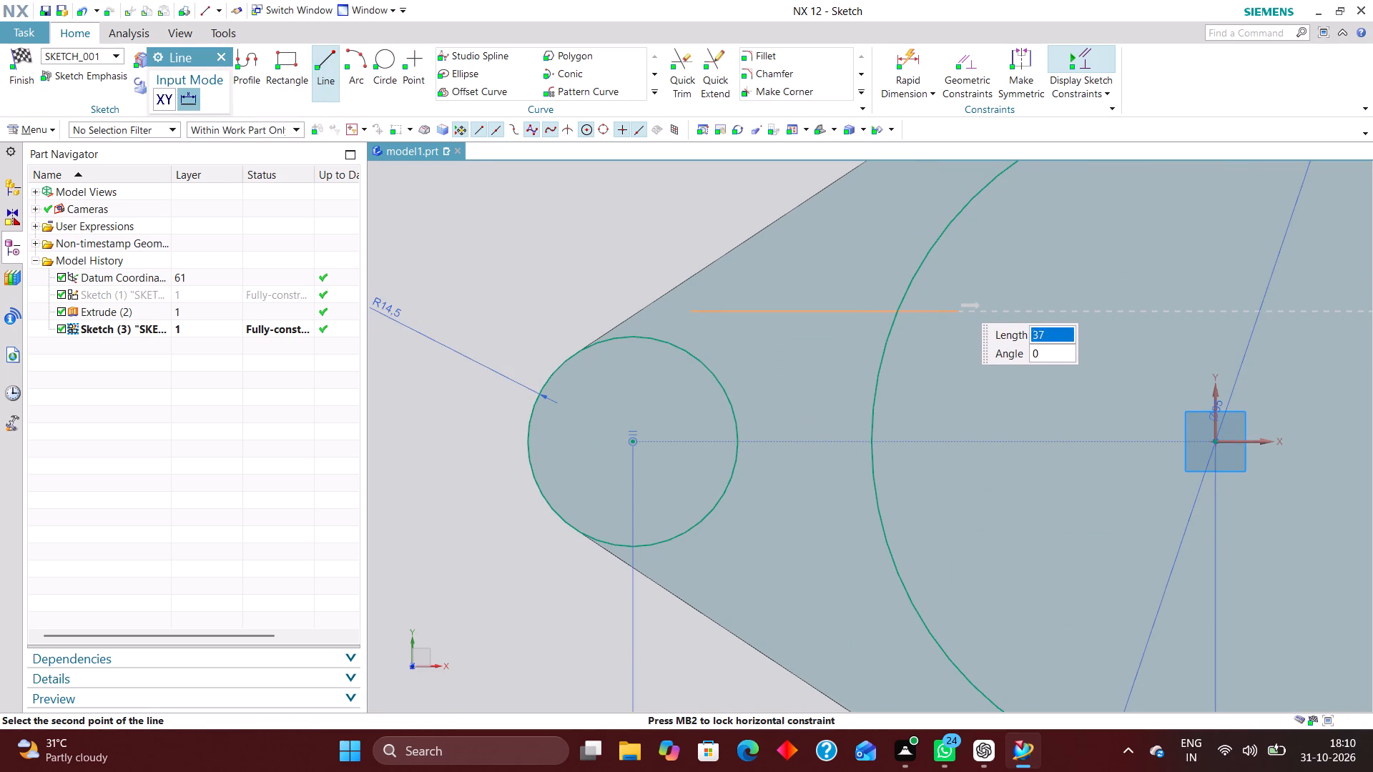
scroll(794, 295, down, 3)
click(758, 432)
click(891, 432)
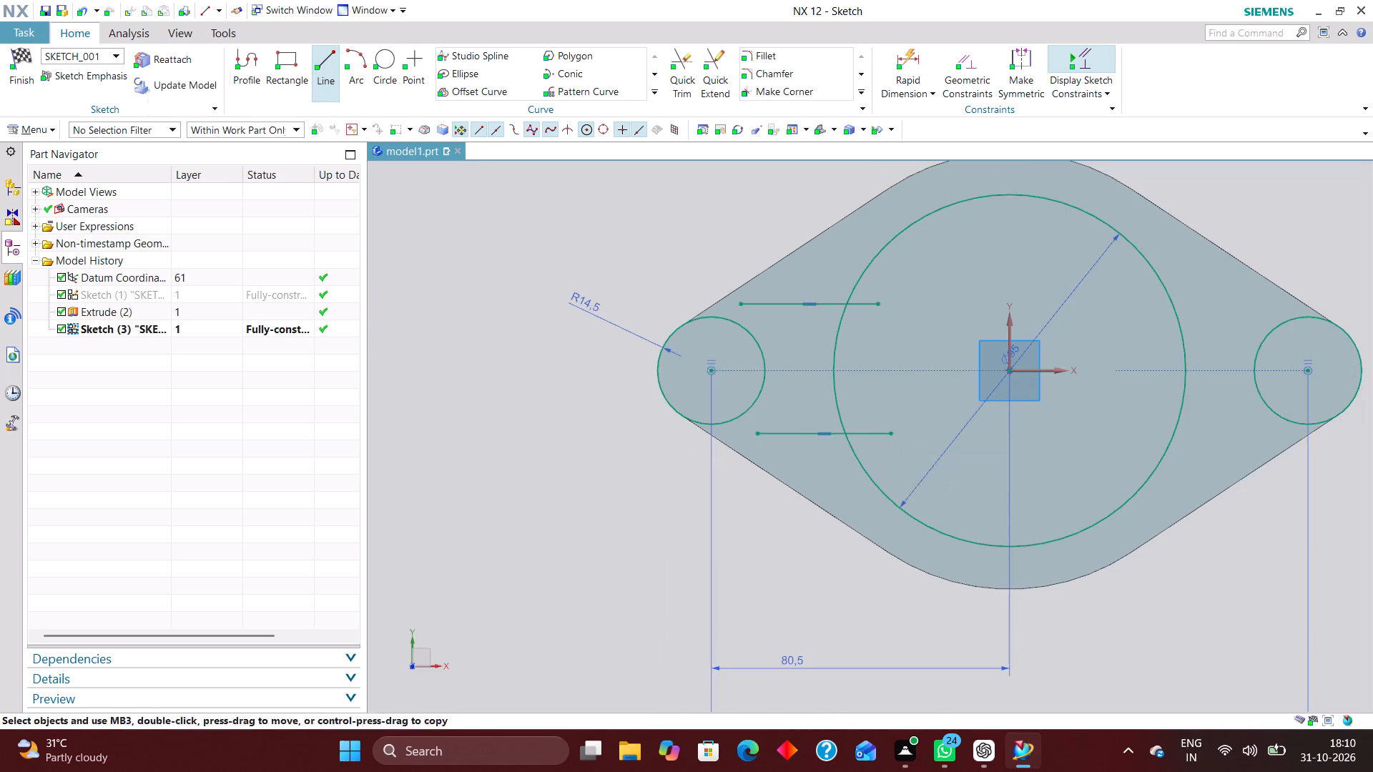
scroll(629, 403, down, 4)
scroll(865, 367, up, 4)
click(794, 363)
click(932, 364)
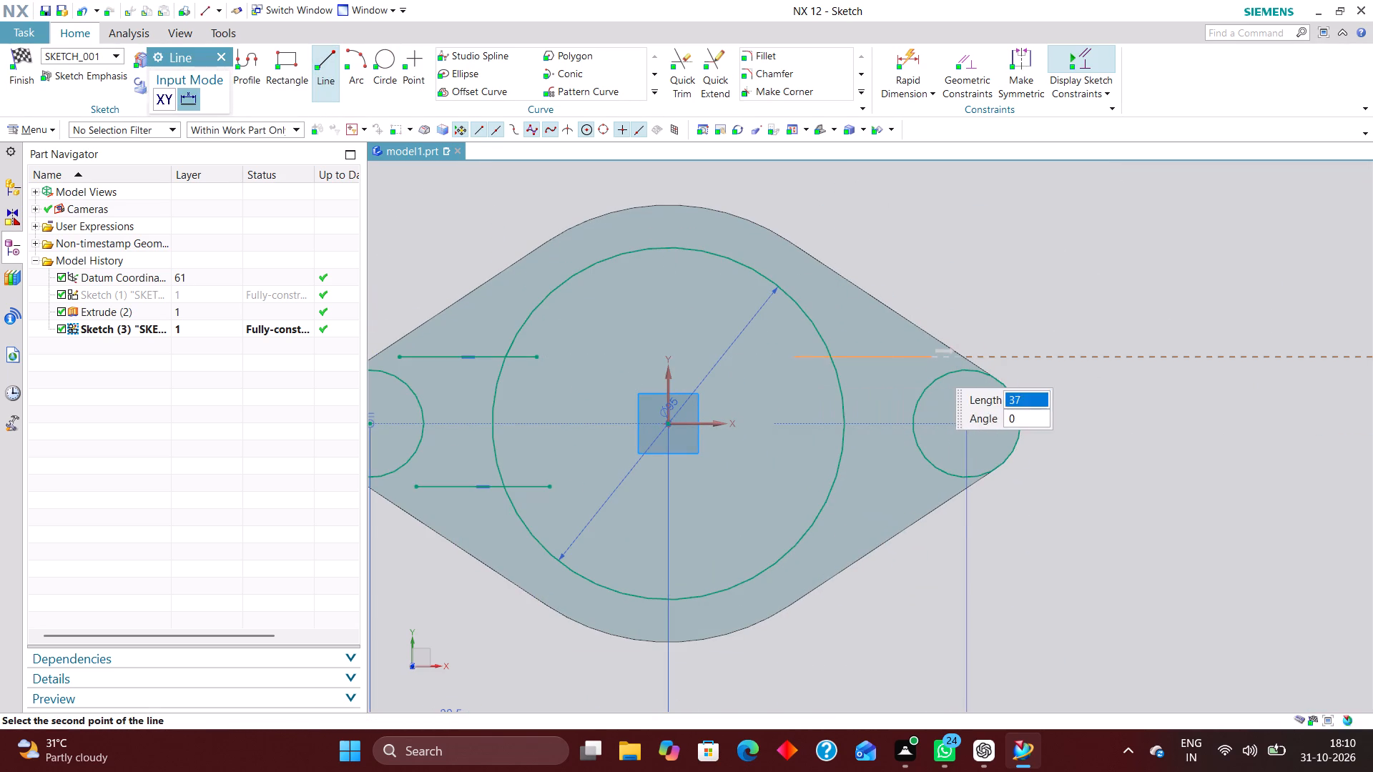
click(807, 480)
click(922, 482)
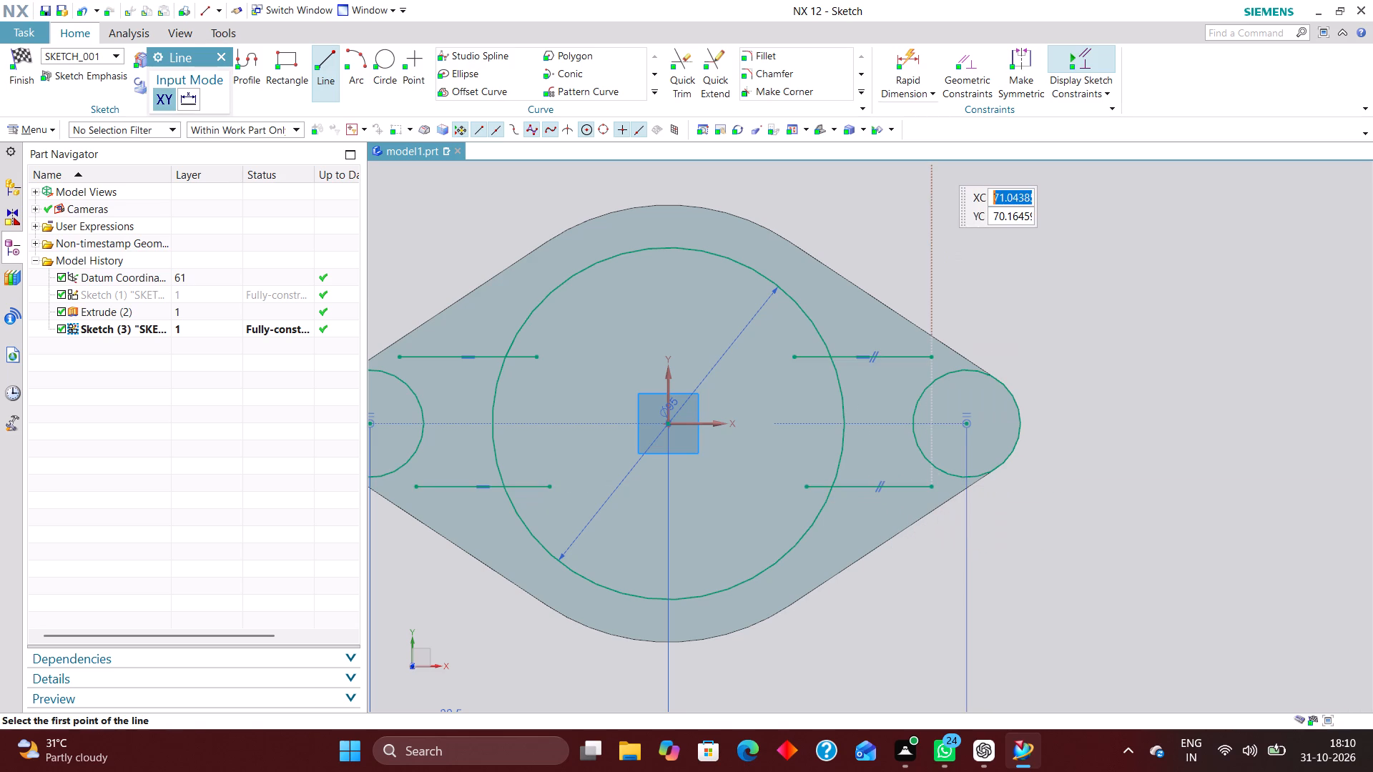
Constrain the upper and lower lines on the right side tangent to the right lug circle.
click(967, 60)
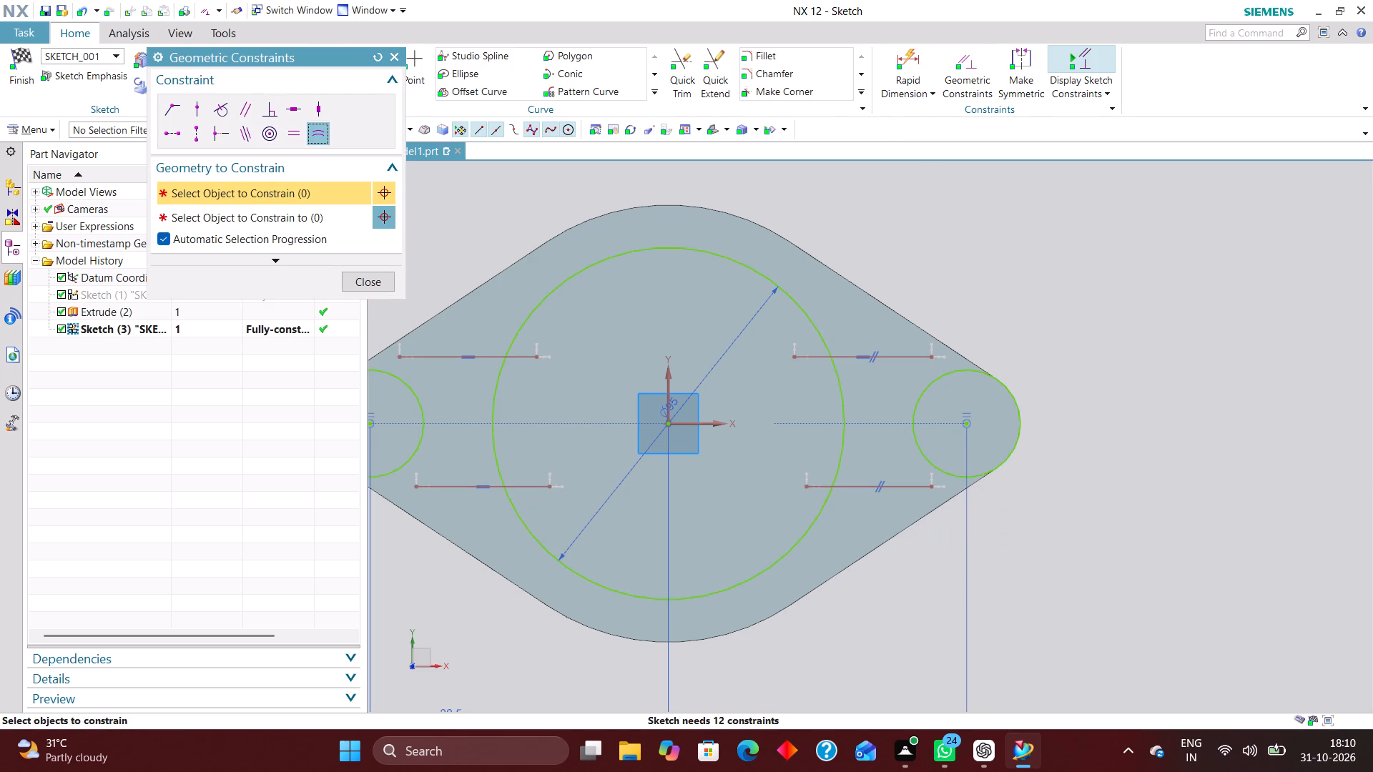
click(219, 110)
click(931, 386)
click(912, 356)
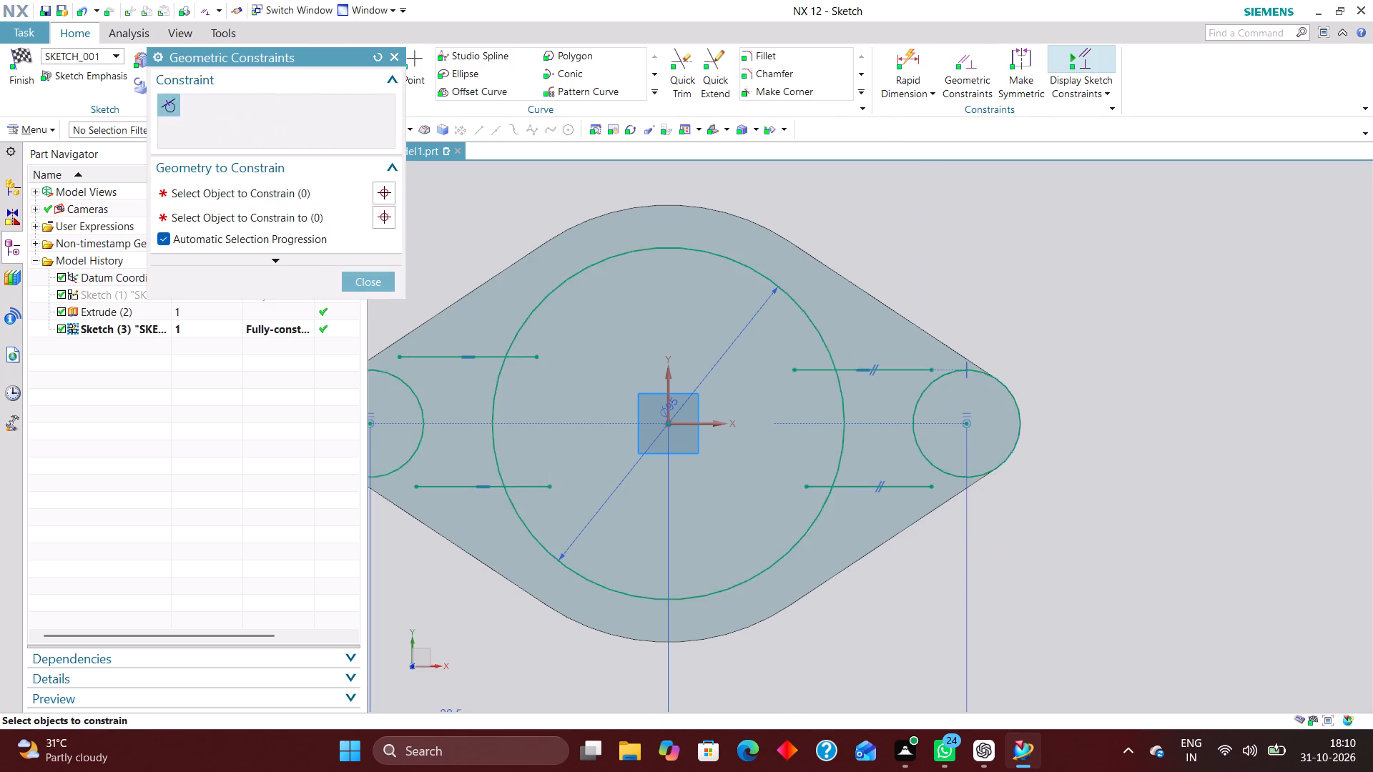
click(932, 464)
click(917, 490)
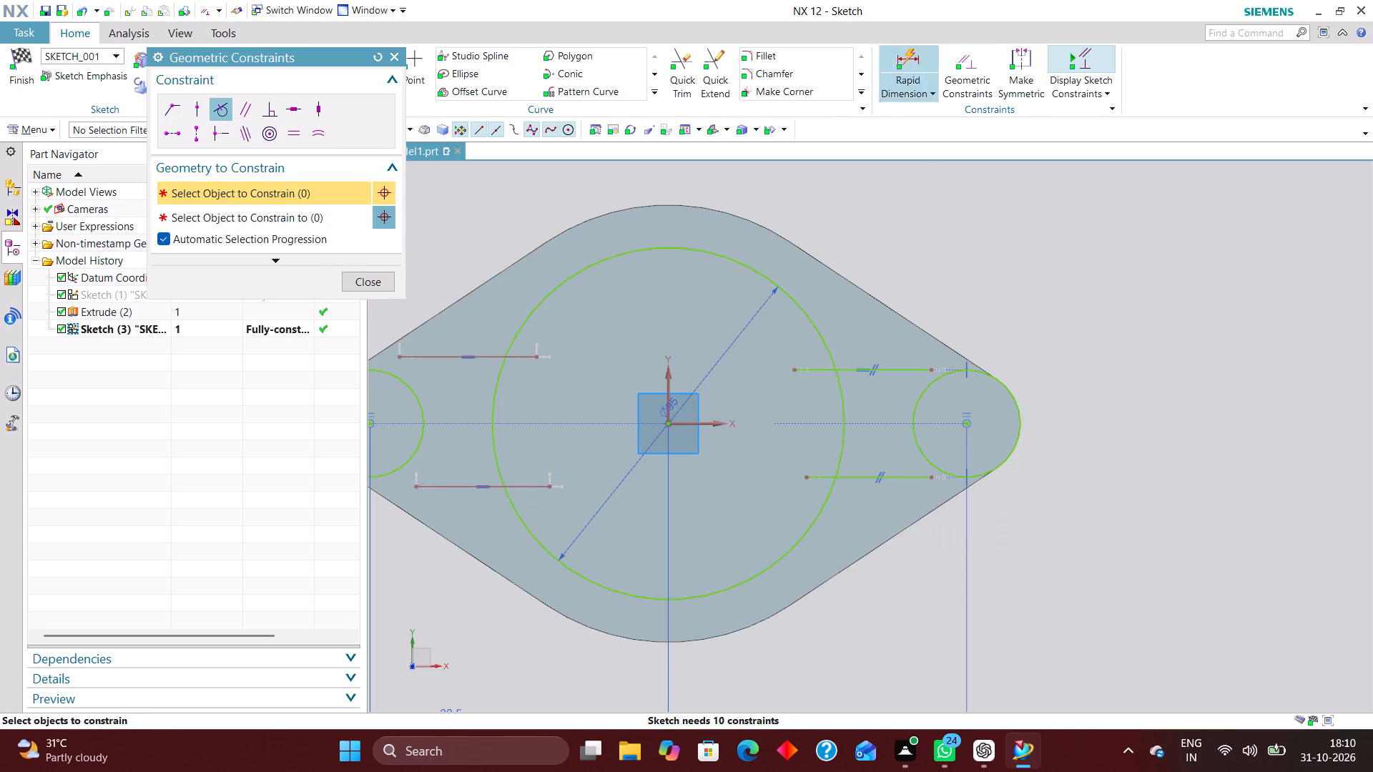
Constrain the outer endpoints of the two right-side horizontal lines to lie on the right lug circle.
click(197, 101)
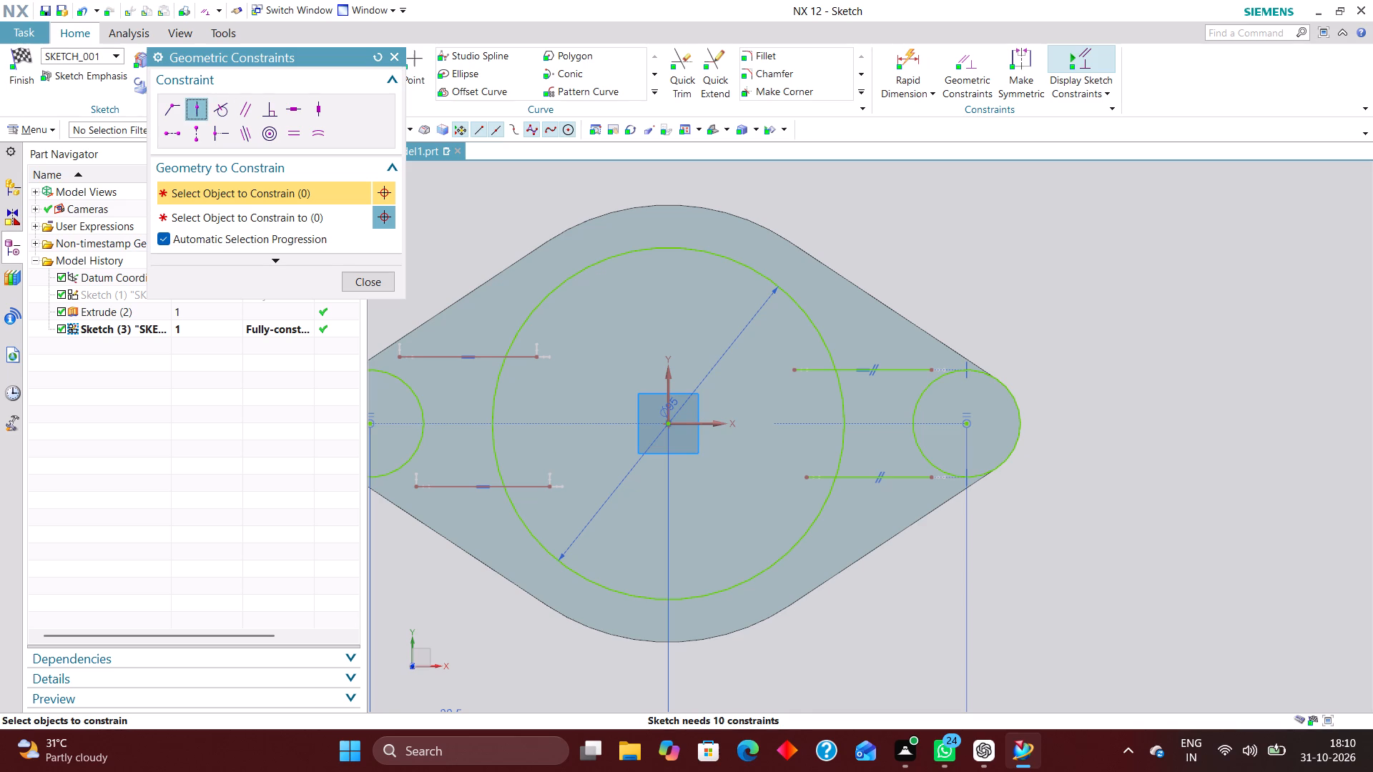
click(931, 364)
click(929, 385)
click(931, 481)
click(935, 463)
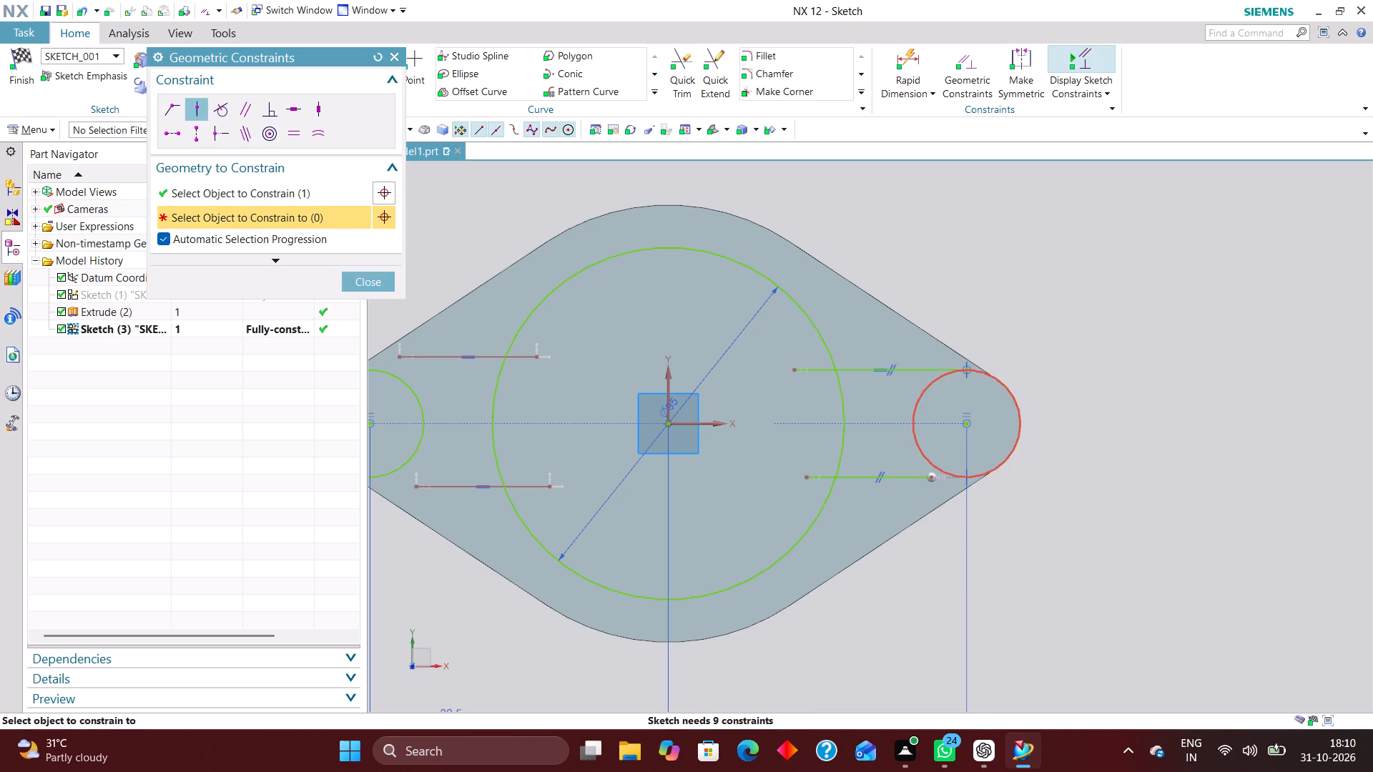
Constrain the upper and lower left-side horizontal lines tangent to the left lug circle.
scroll(959, 456, down, 3)
scroll(662, 417, up, 3)
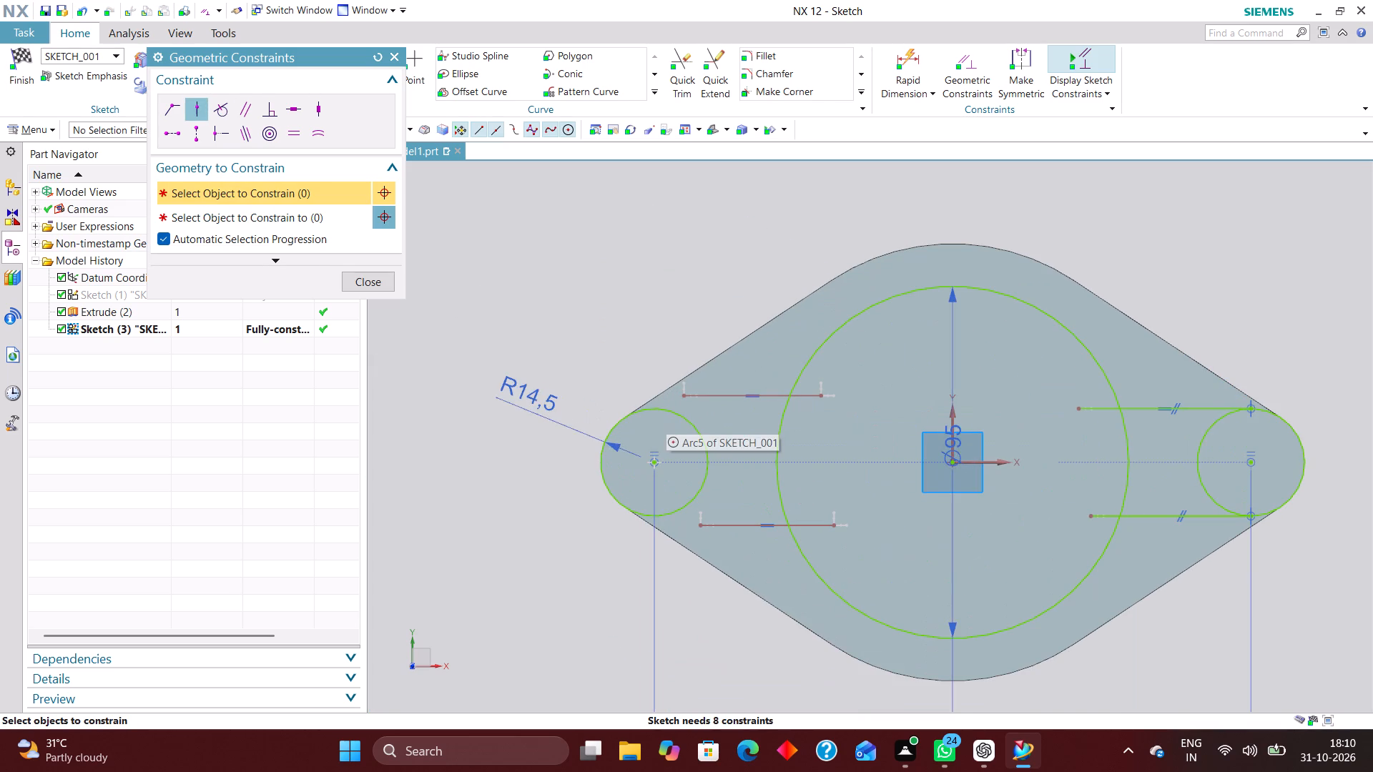
click(219, 103)
click(689, 427)
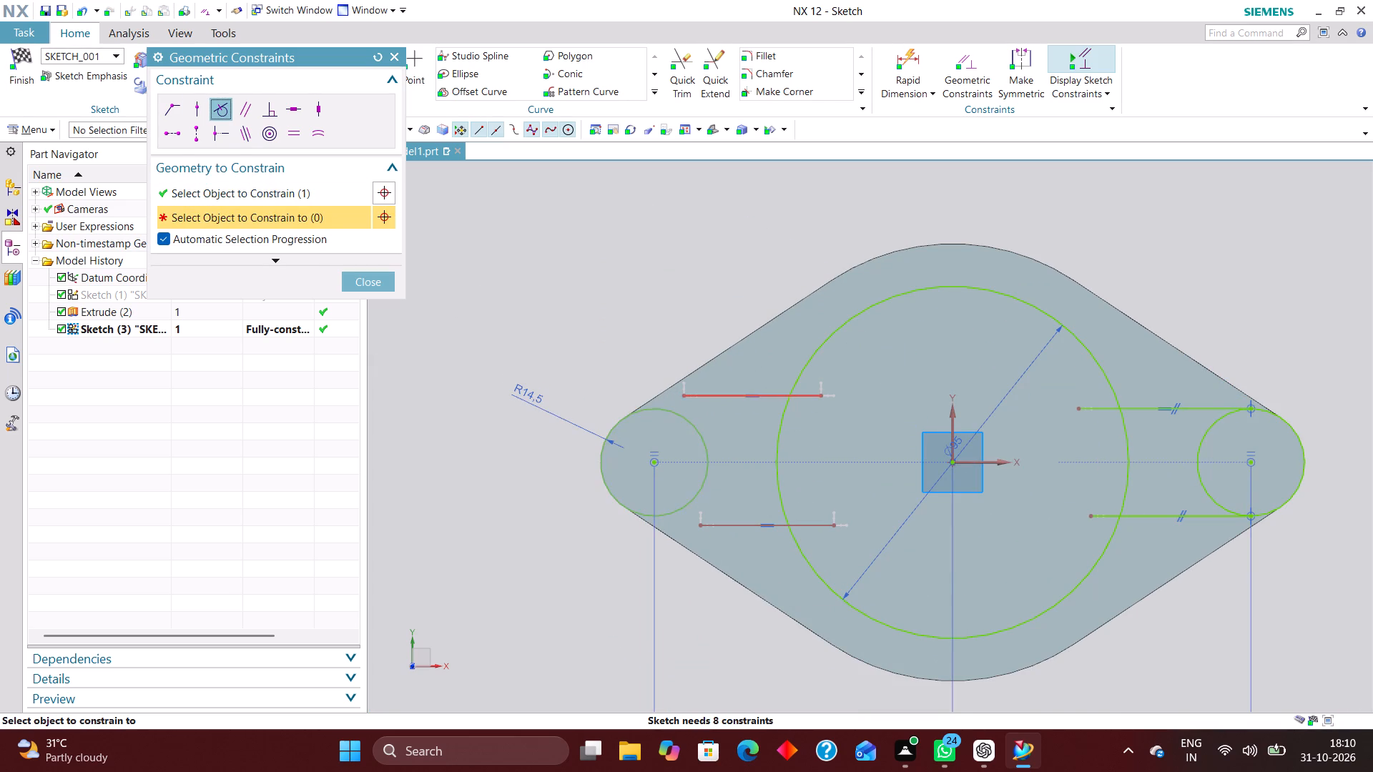
click(705, 397)
click(704, 490)
click(722, 526)
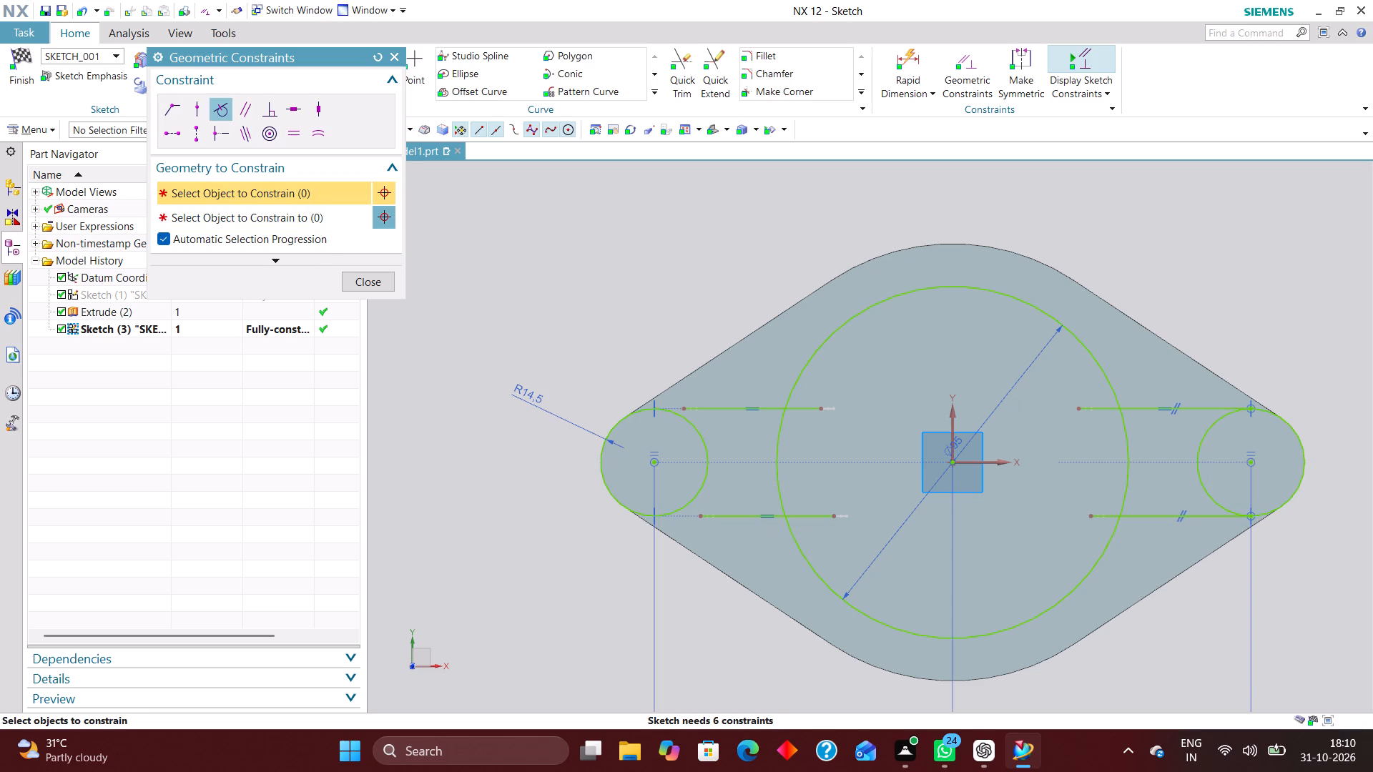
Constrain the outer endpoints of the two left-side lines to lie on the left lug circle.
click(195, 112)
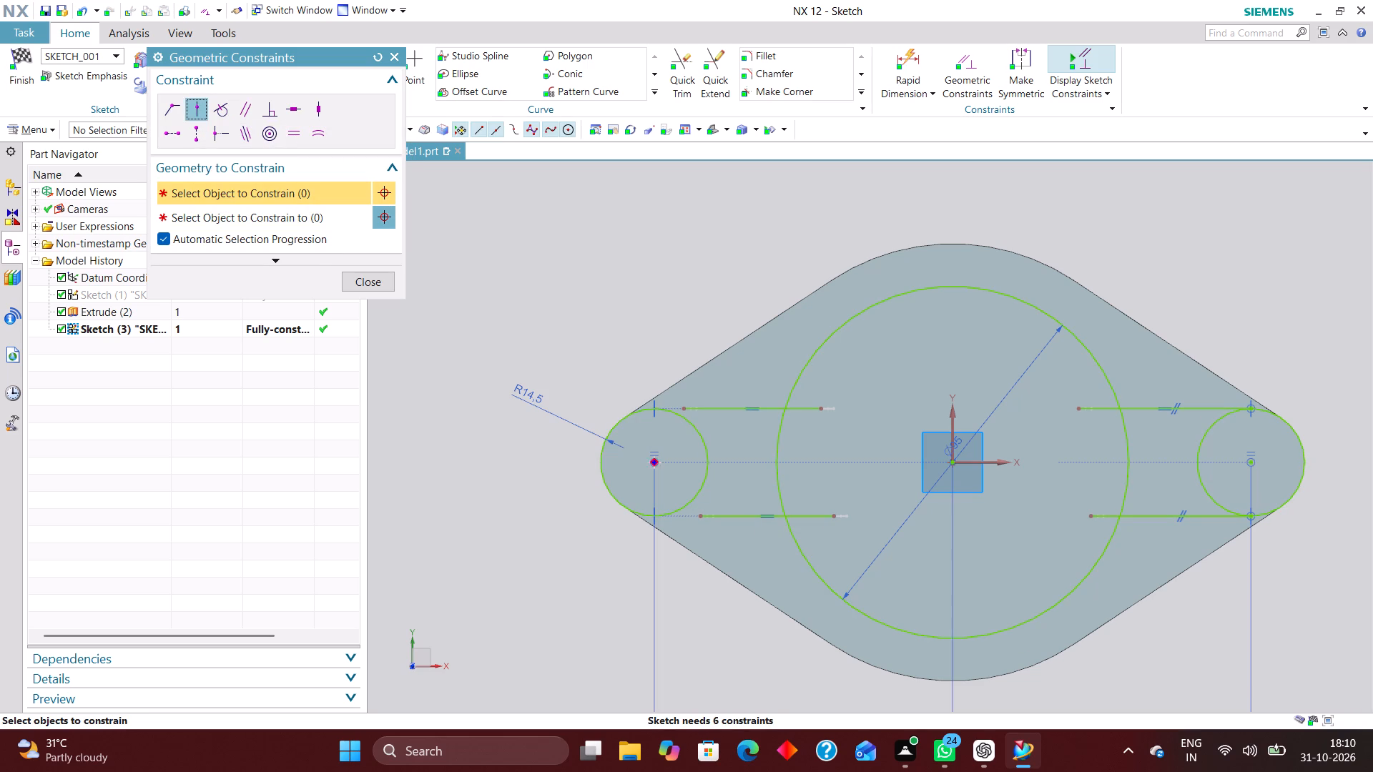
click(687, 405)
click(692, 431)
click(699, 517)
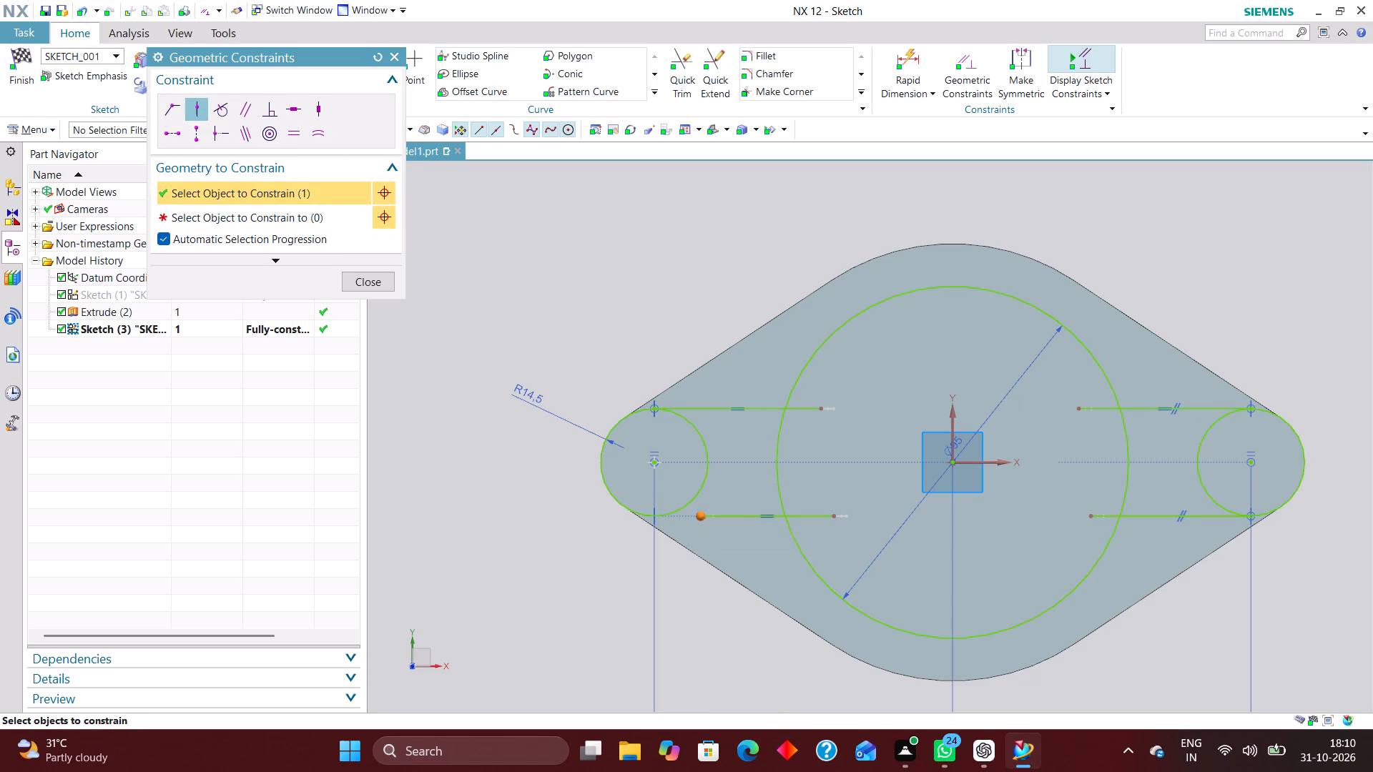
click(694, 493)
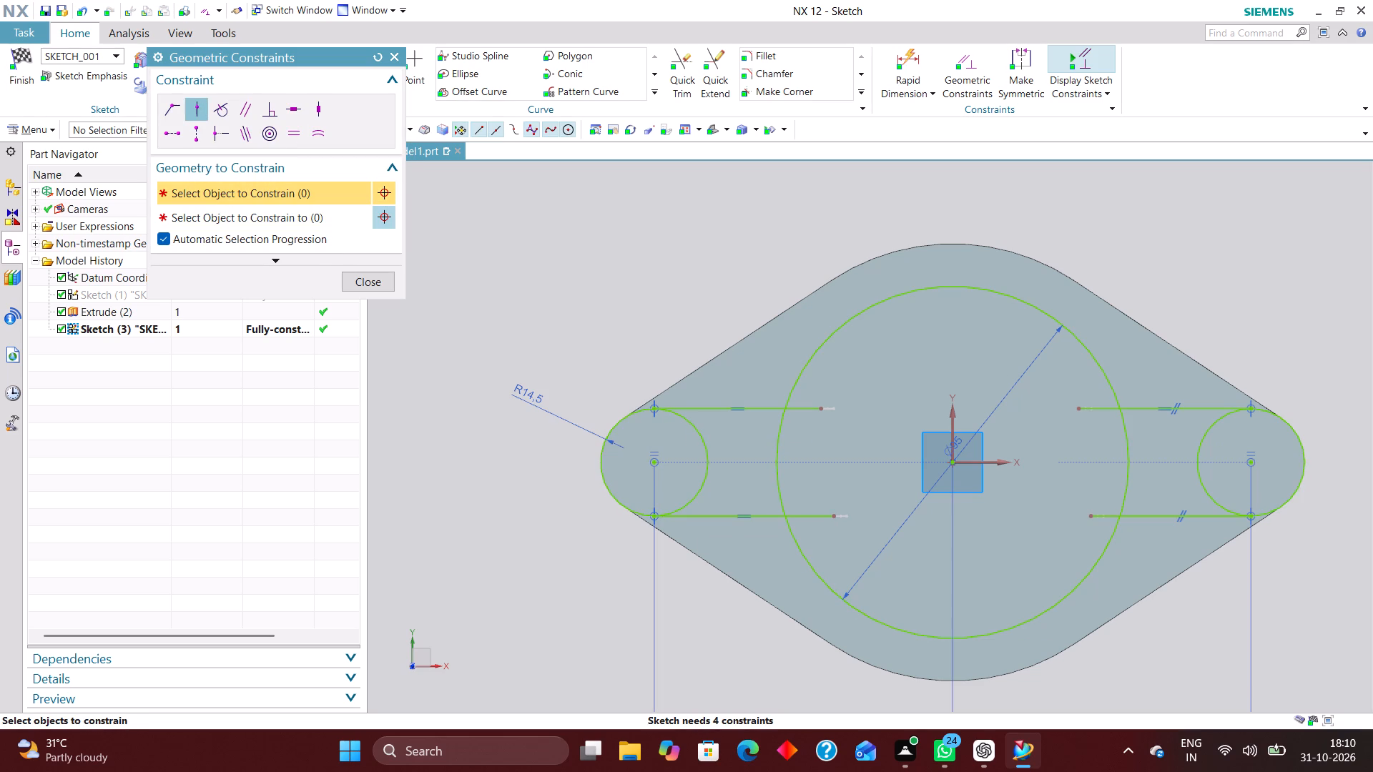
Trim the left-side line ends inside the central circle and the inner arc of the left lug circle.
click(691, 64)
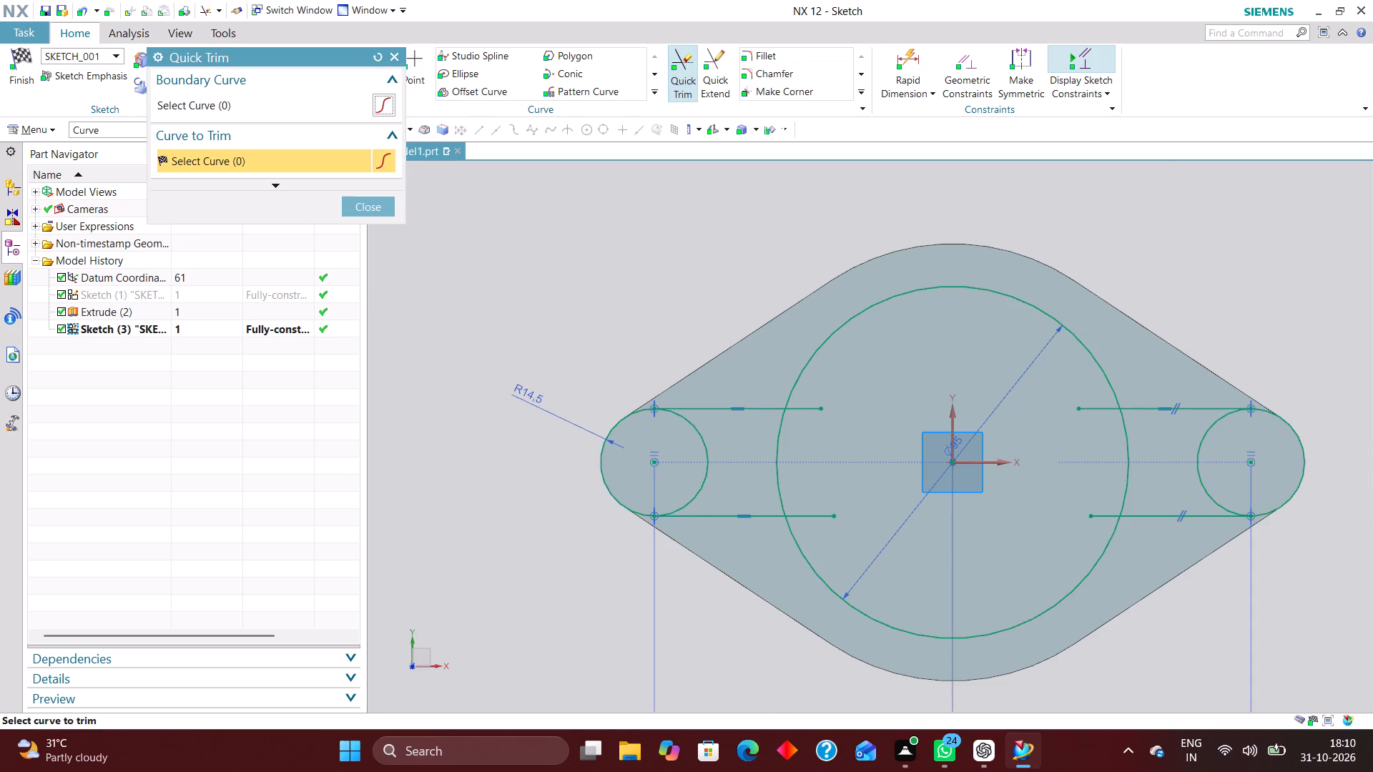
scroll(790, 415, up, 2)
click(802, 402)
click(829, 581)
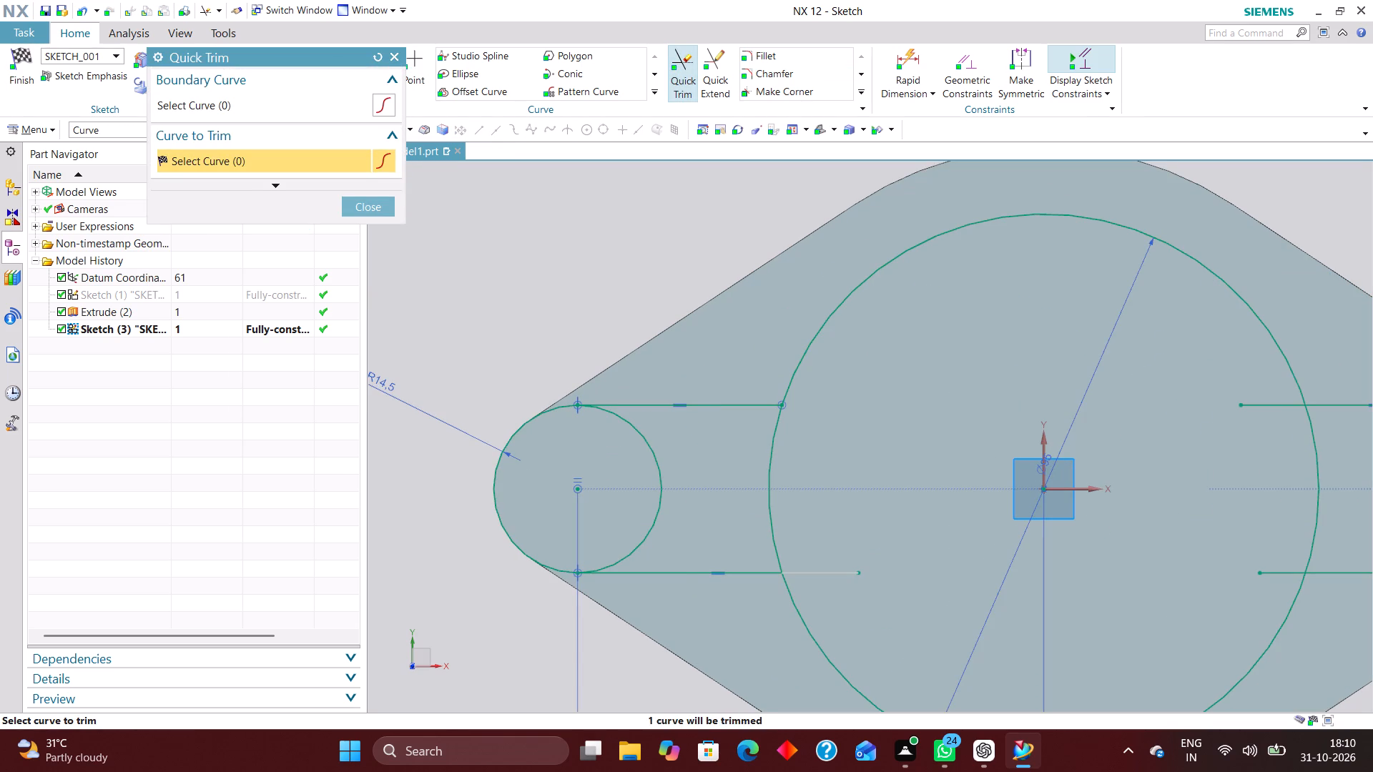
click(844, 575)
click(649, 519)
Trim the inner arc of the right lug circle and the right-side line ends inside the central circle.
scroll(609, 455, down, 3)
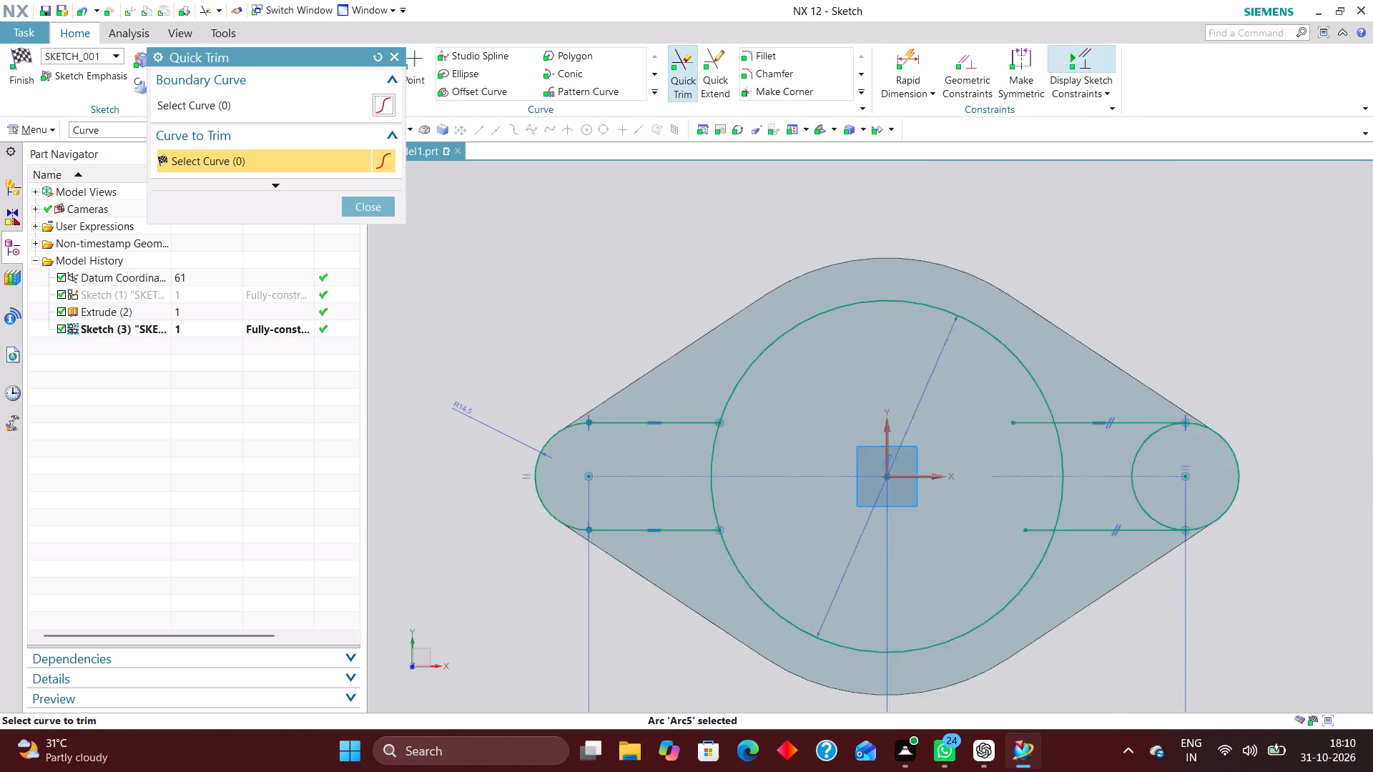
scroll(1119, 469, up, 3)
click(952, 508)
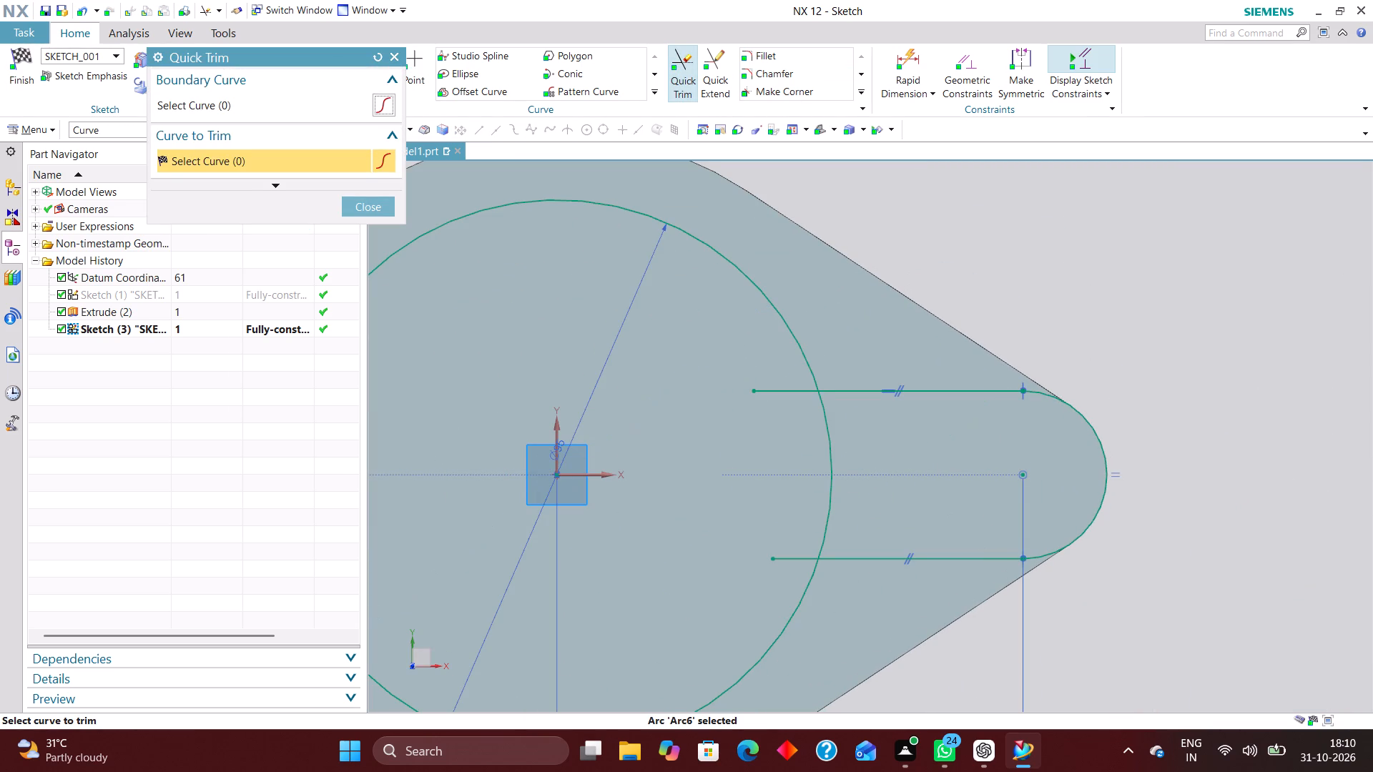
click(807, 562)
click(793, 388)
Trim away the upper and lower arcs of the central circle between the two lugs.
scroll(925, 470, down, 2)
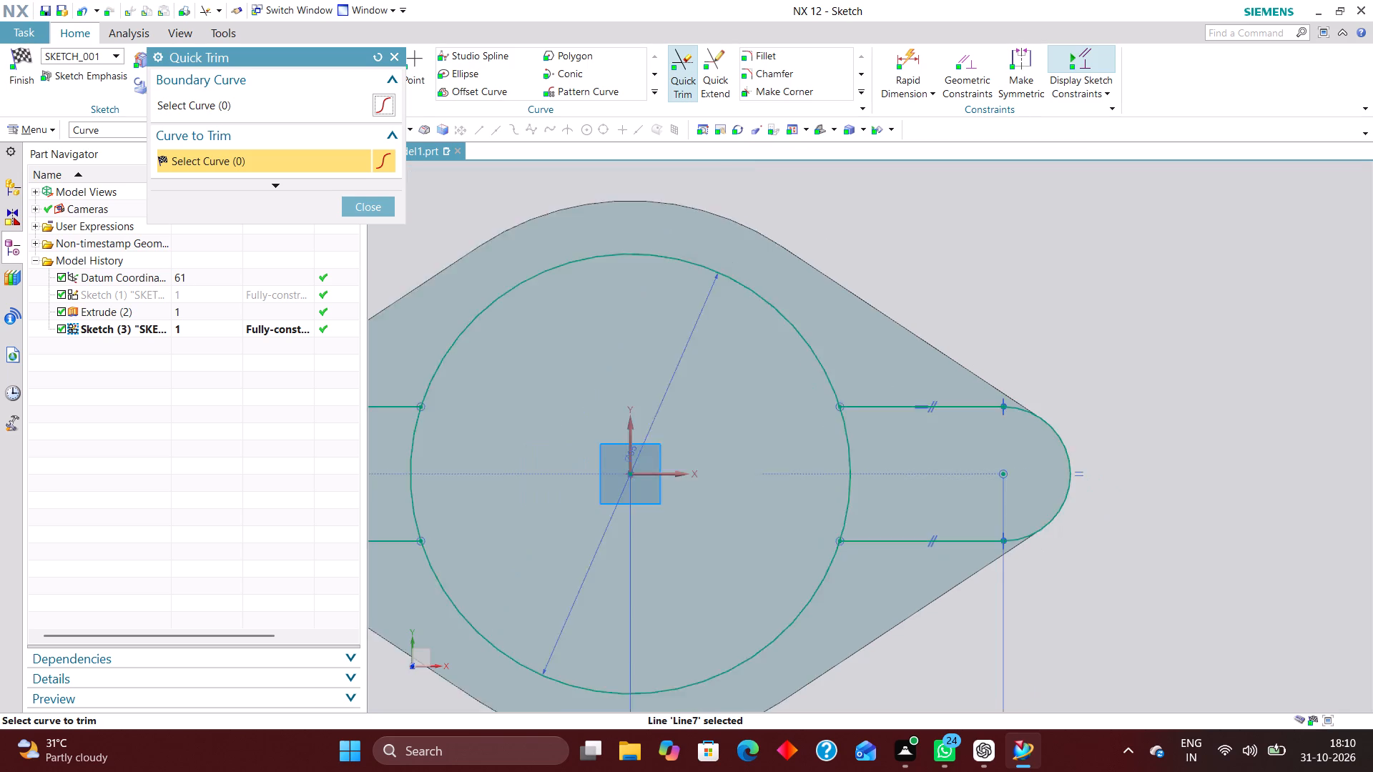
scroll(925, 472, down, 1)
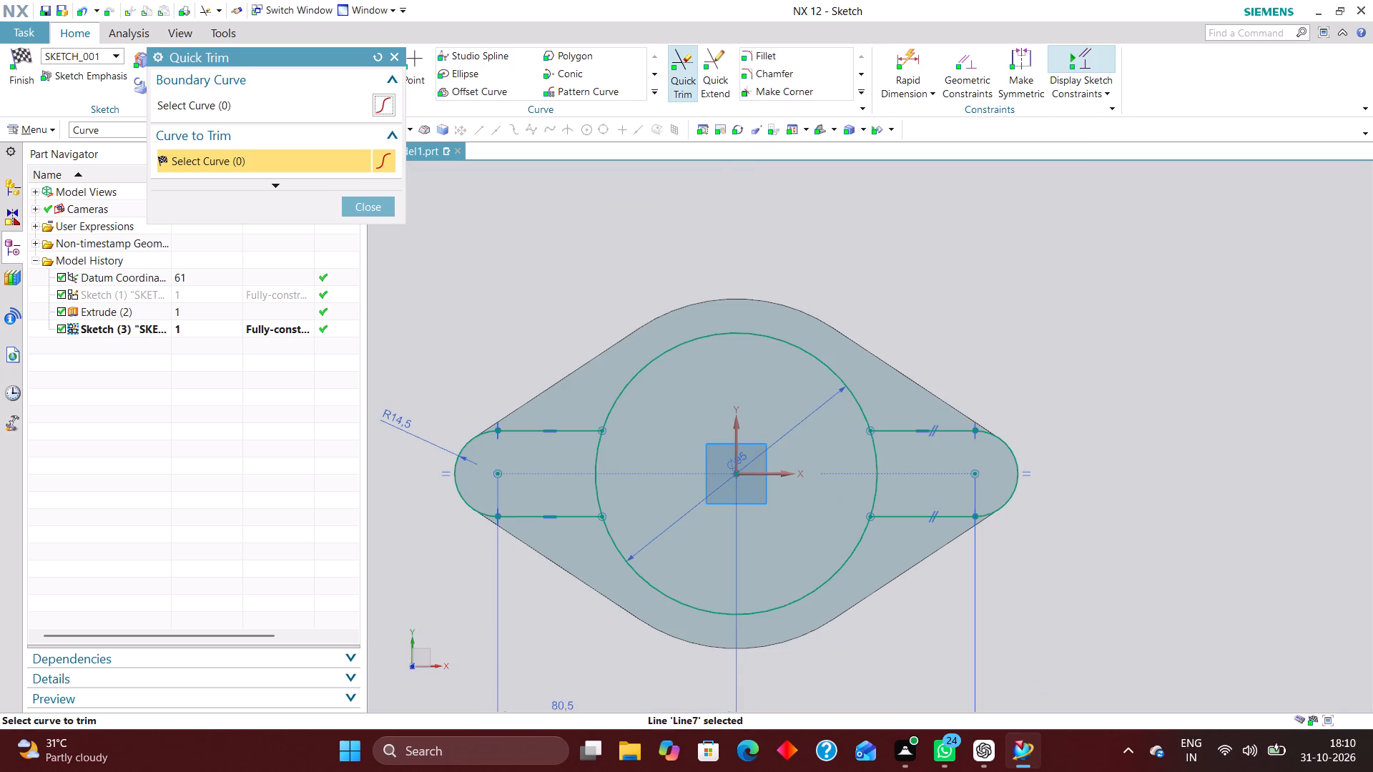
click(626, 388)
click(699, 608)
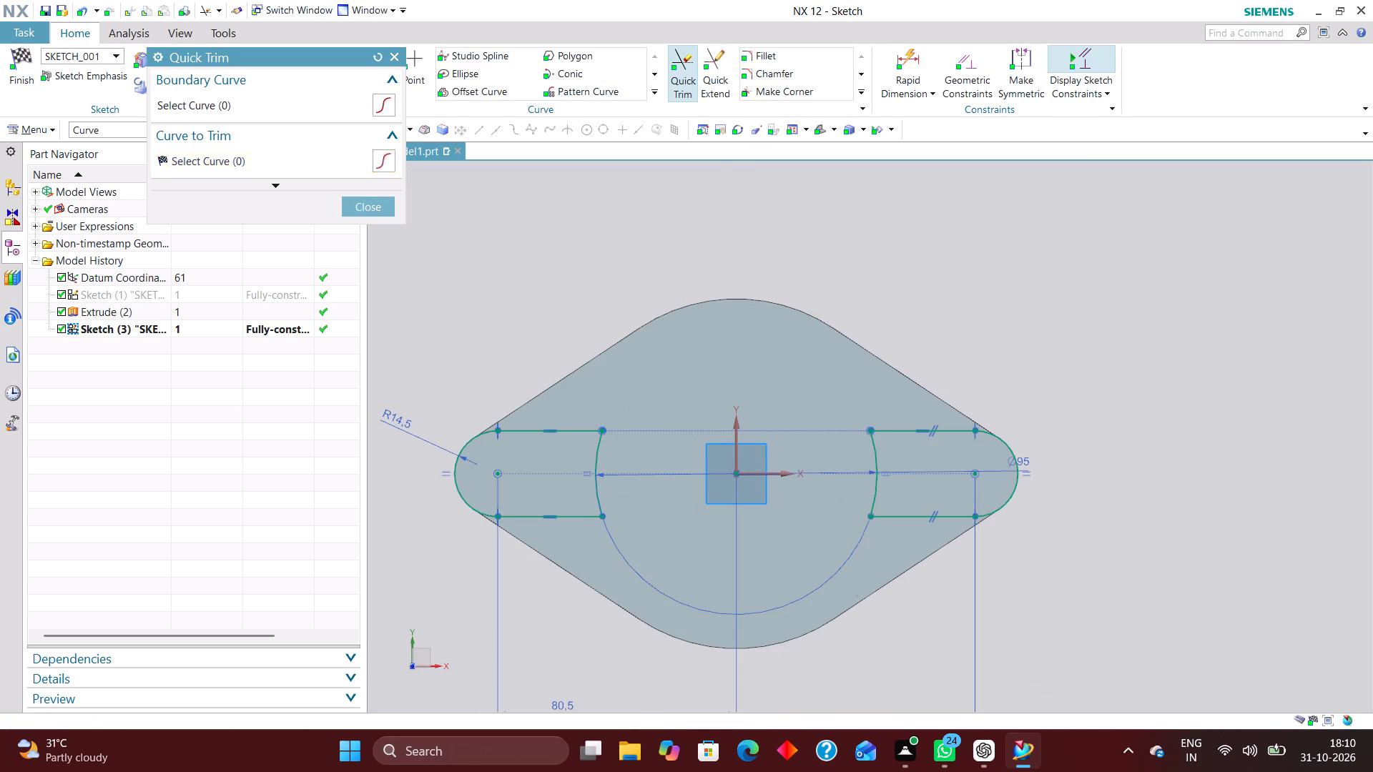
click(369, 211)
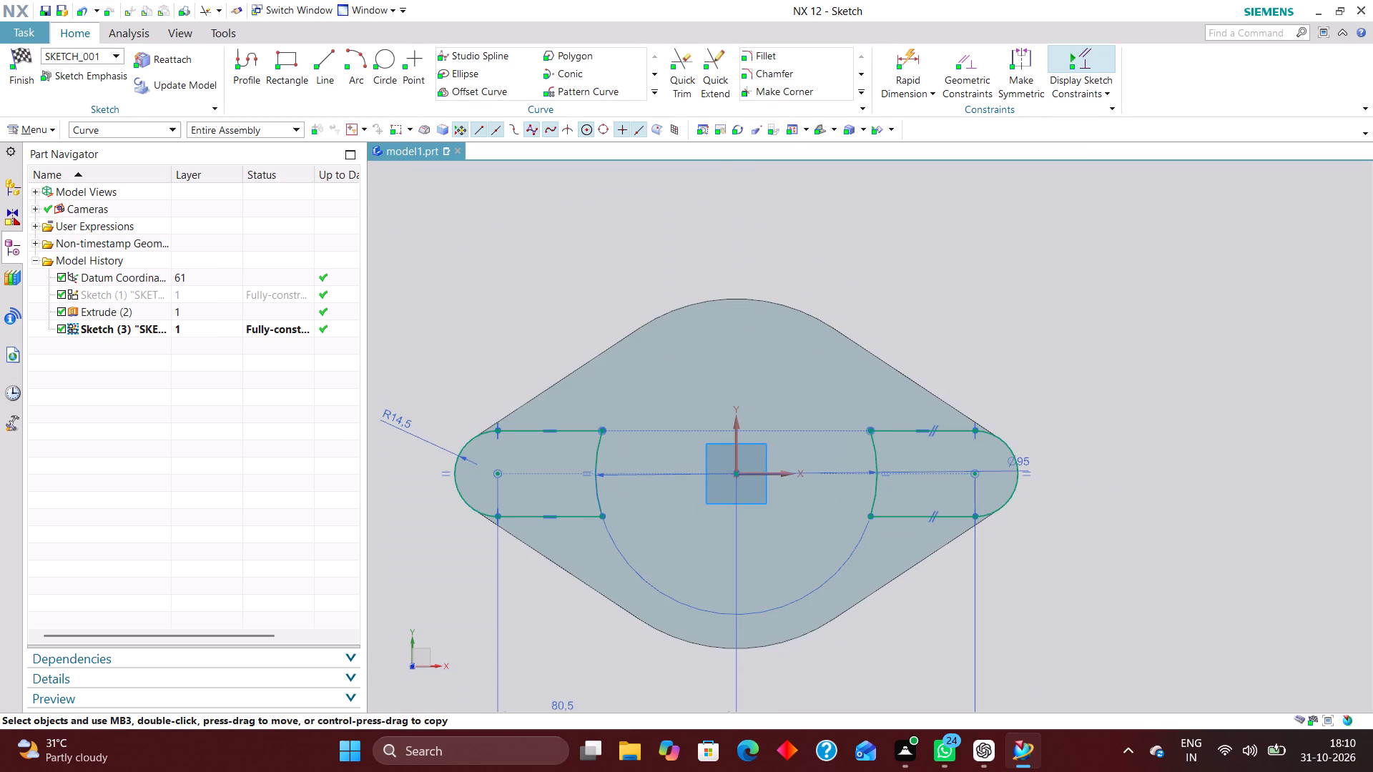
Convert the right lug's two lines and two arcs to reference geometry, hiding the base plate to reach the outer arc.
scroll(902, 528, up, 2)
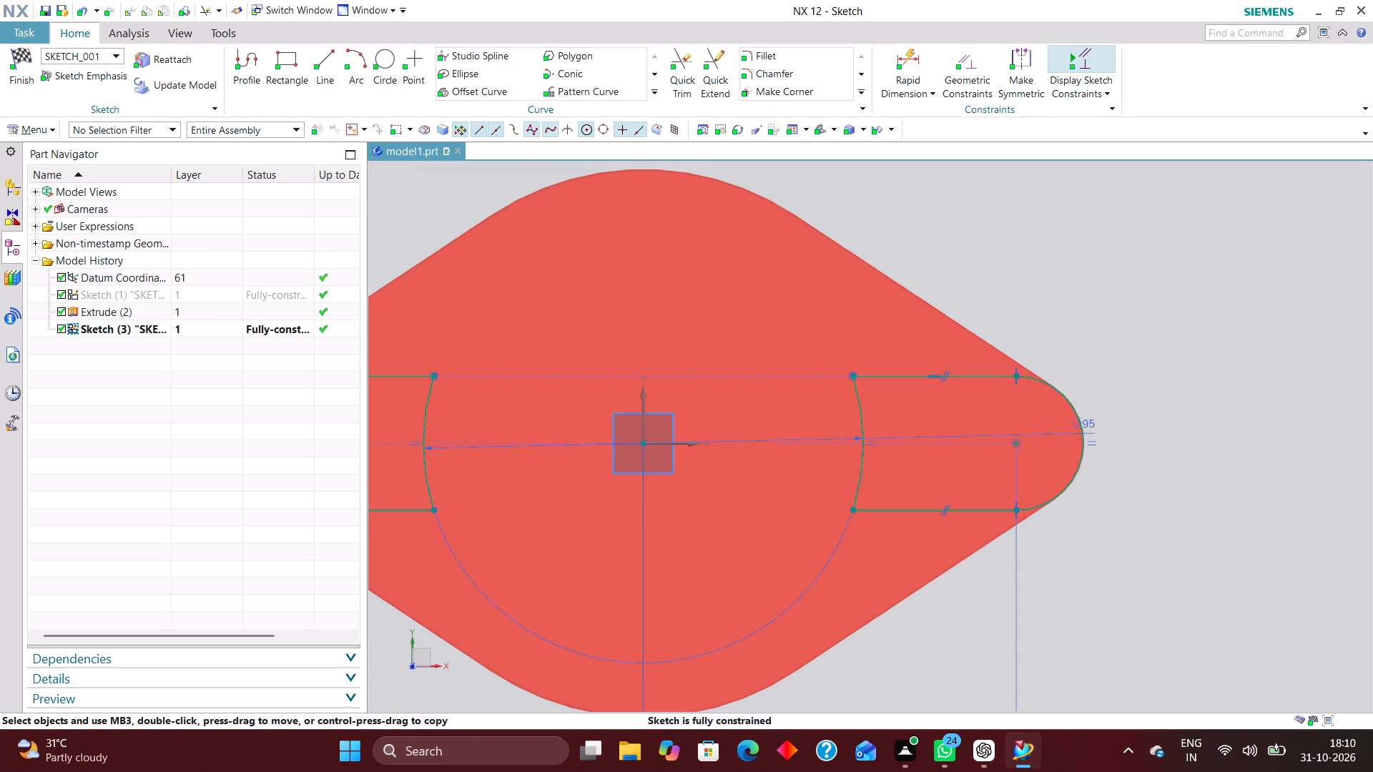
right_drag(902, 512, 970, 624)
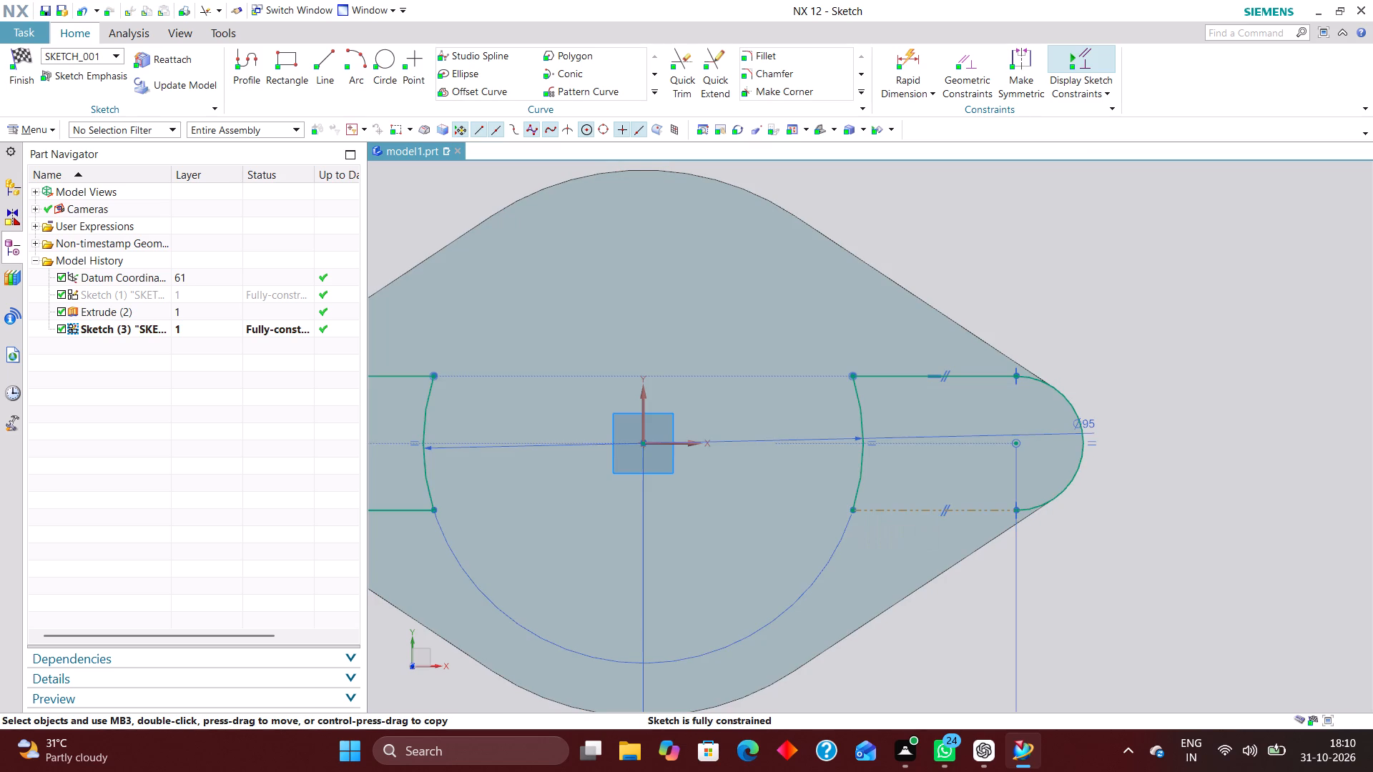
right_drag(860, 475, 922, 556)
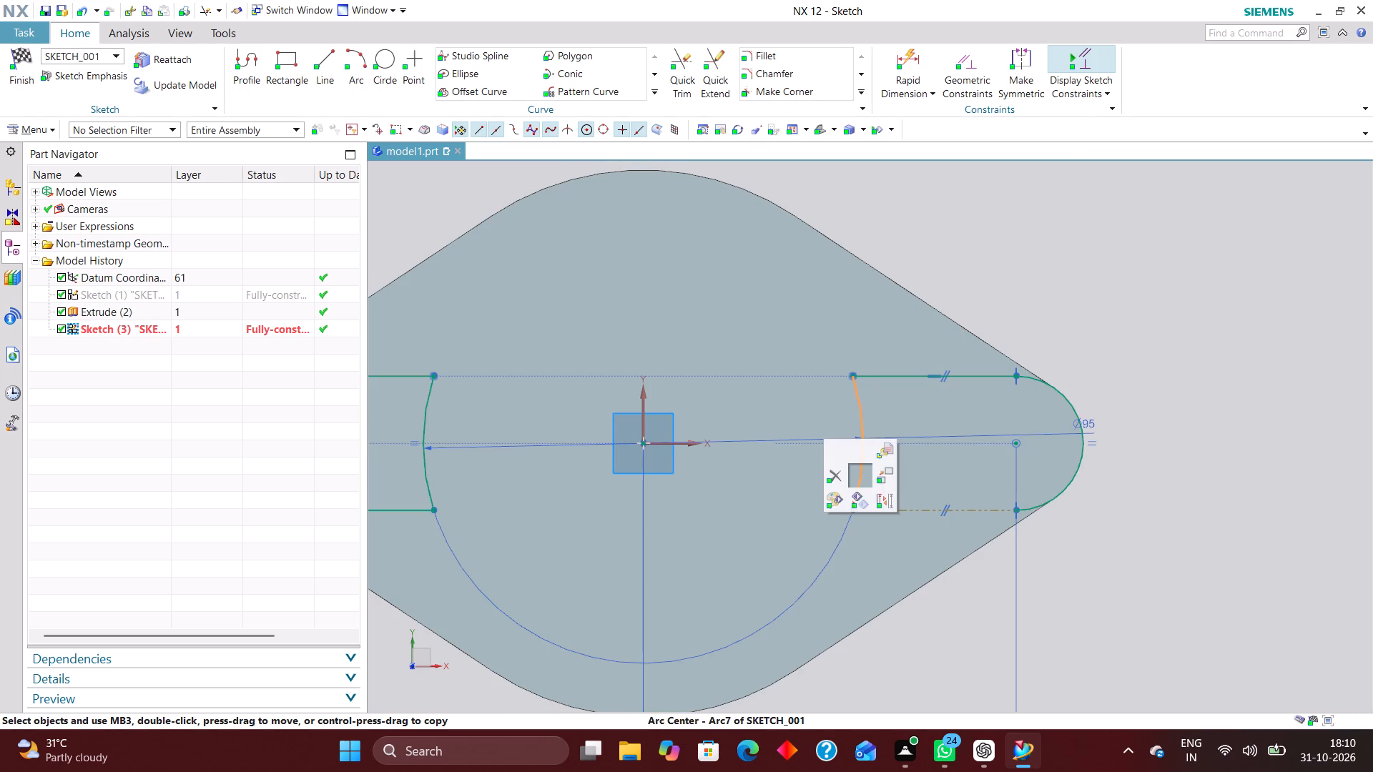
right_drag(922, 556, 928, 563)
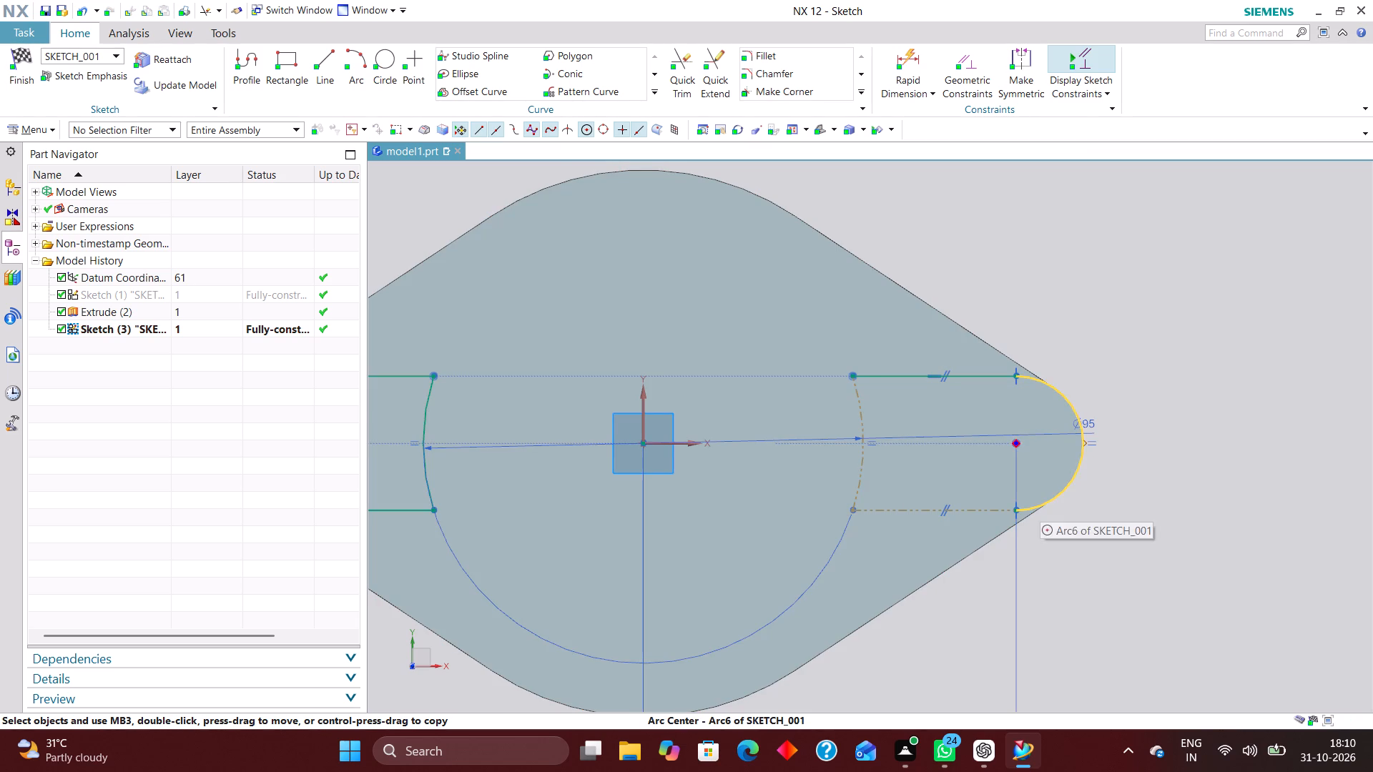
right_drag(1040, 503, 1221, 678)
right_drag(719, 462, 719, 573)
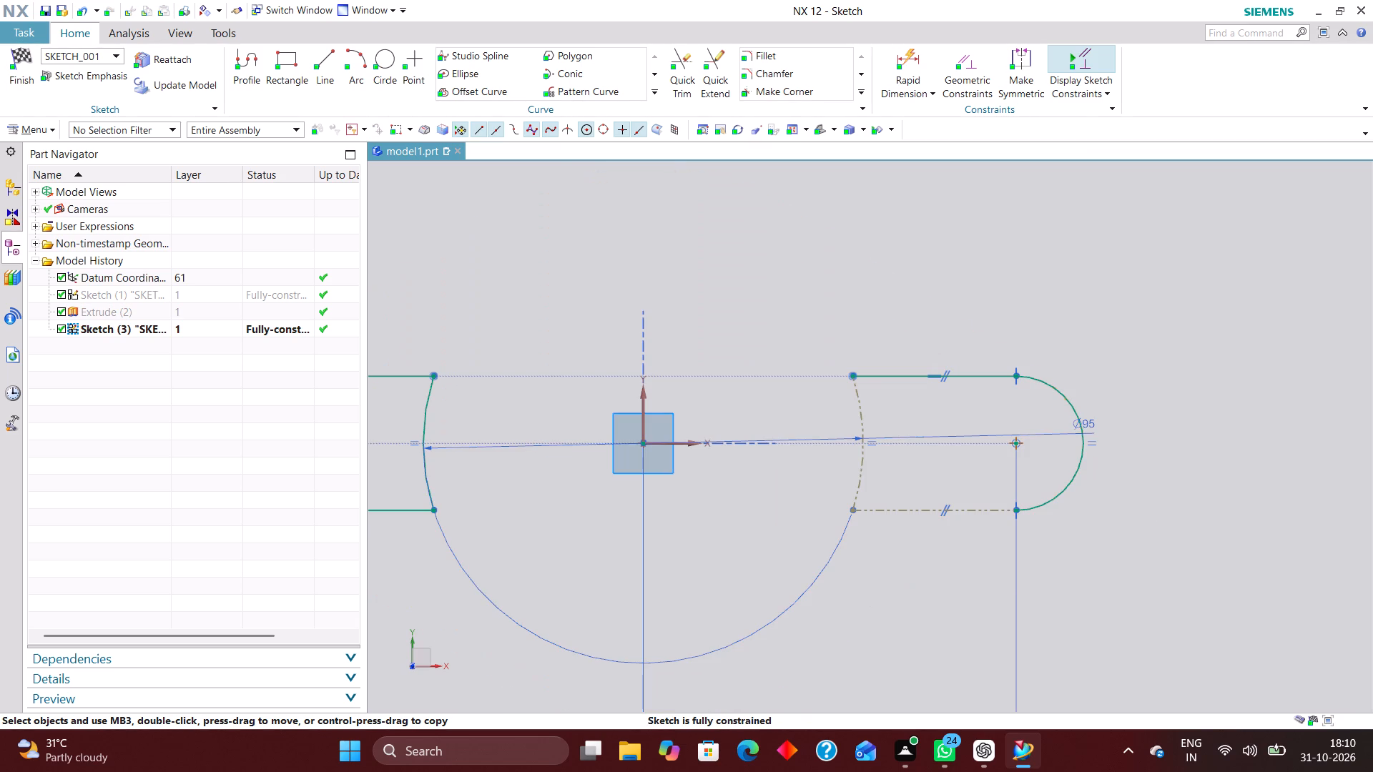
right_drag(1051, 495, 1090, 541)
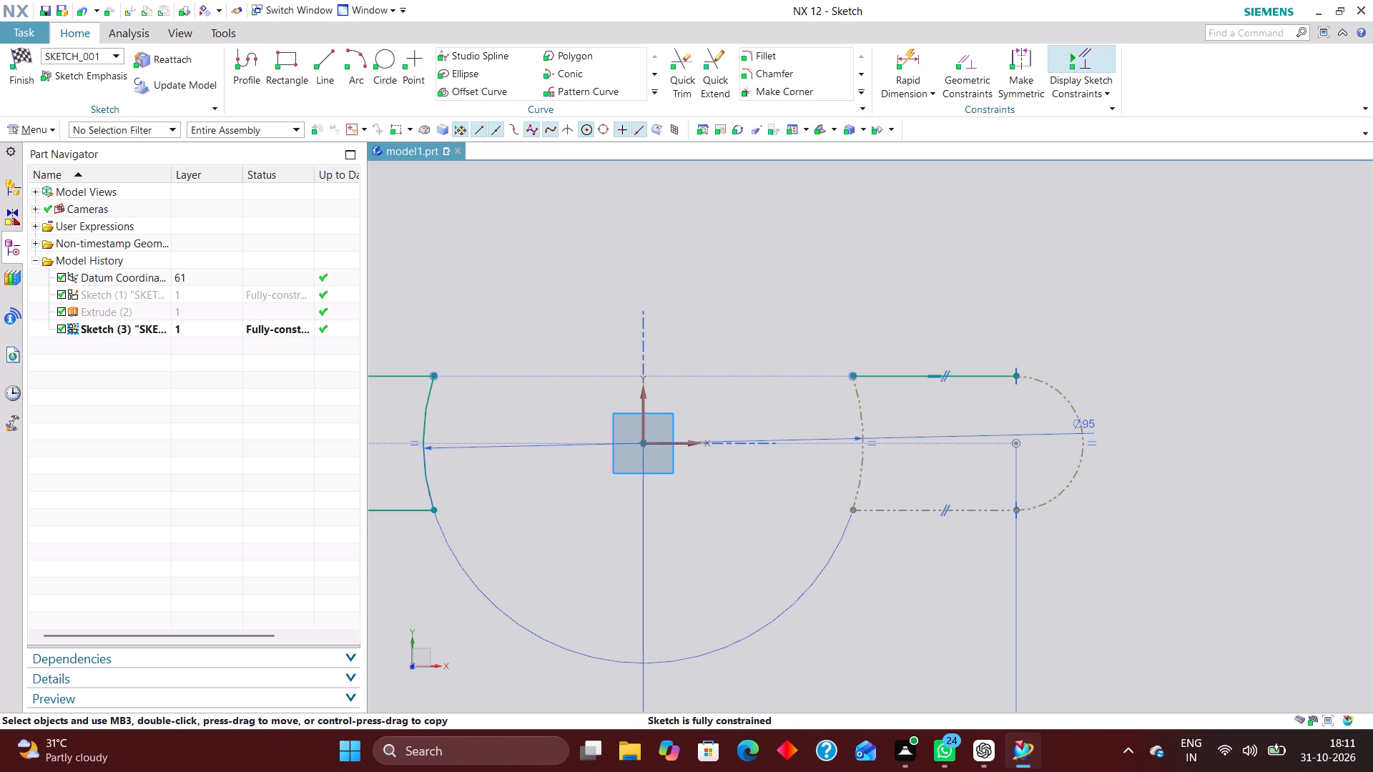
right_drag(978, 371, 1094, 491)
Finish the sketch and show the hidden base plate extrusion again.
scroll(1148, 526, down, 2)
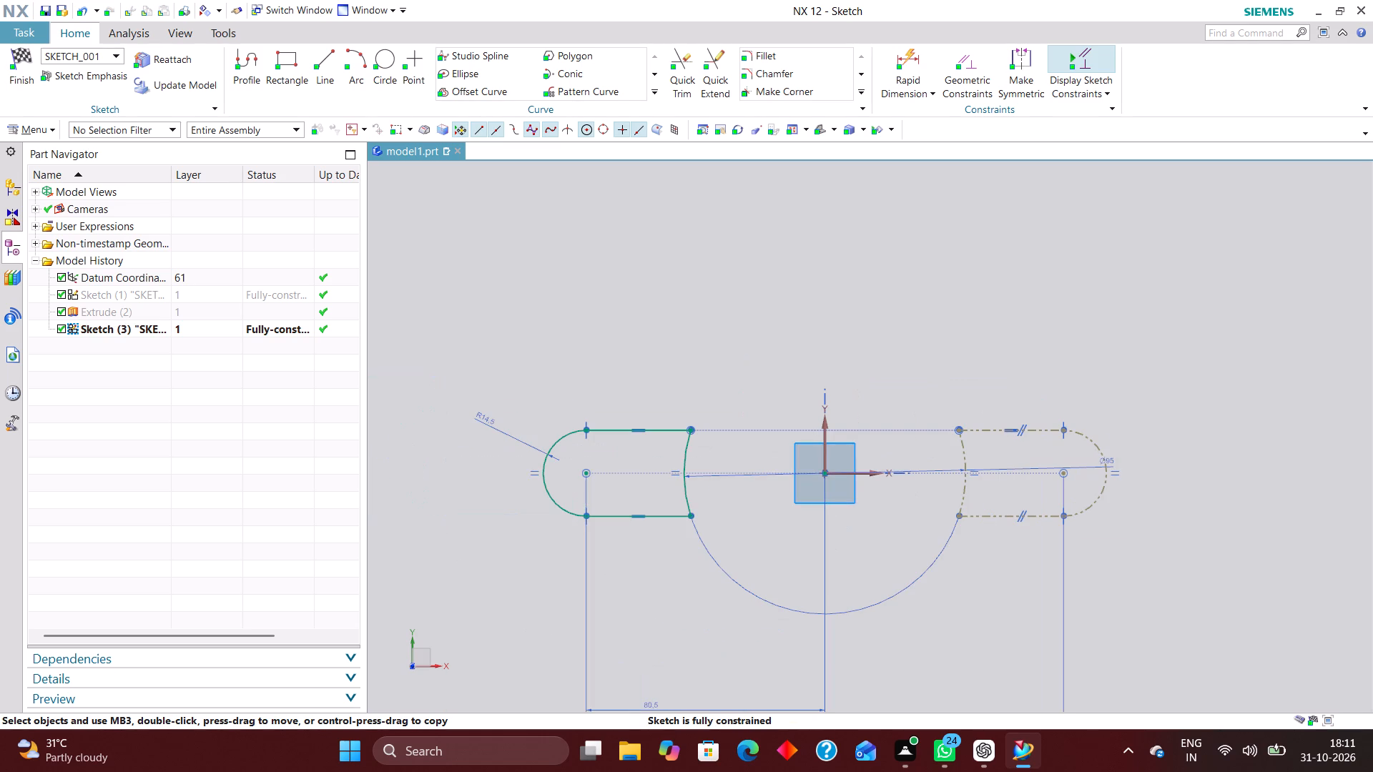
click(19, 51)
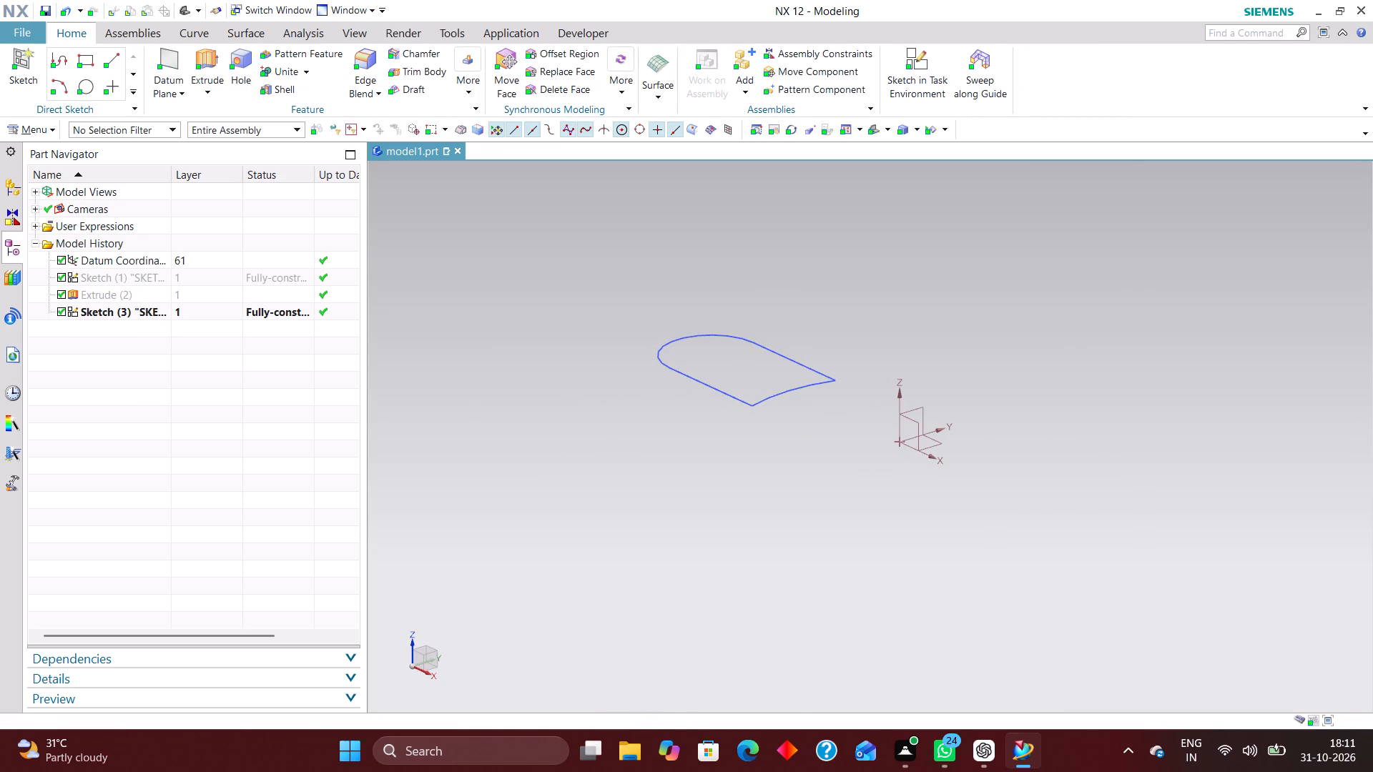
click(192, 293)
right_click(192, 295)
click(267, 308)
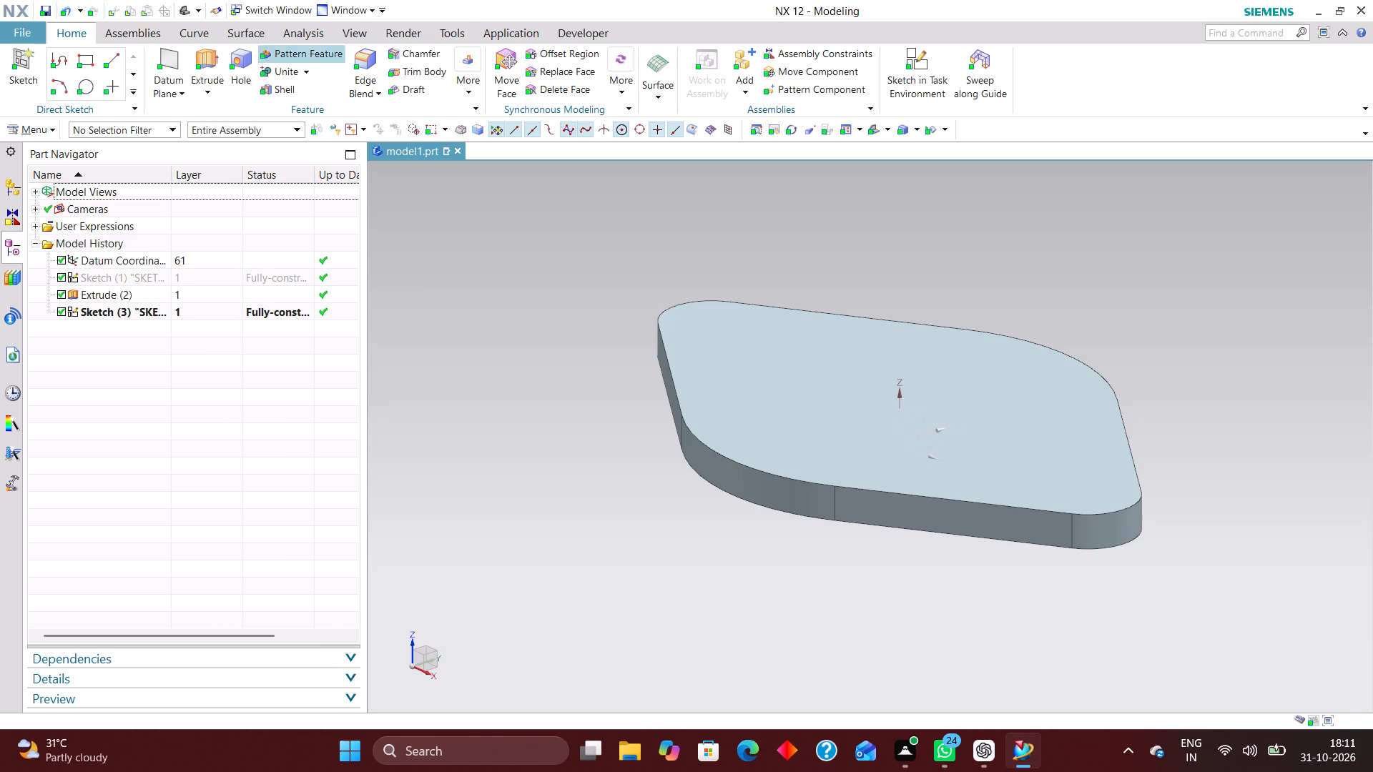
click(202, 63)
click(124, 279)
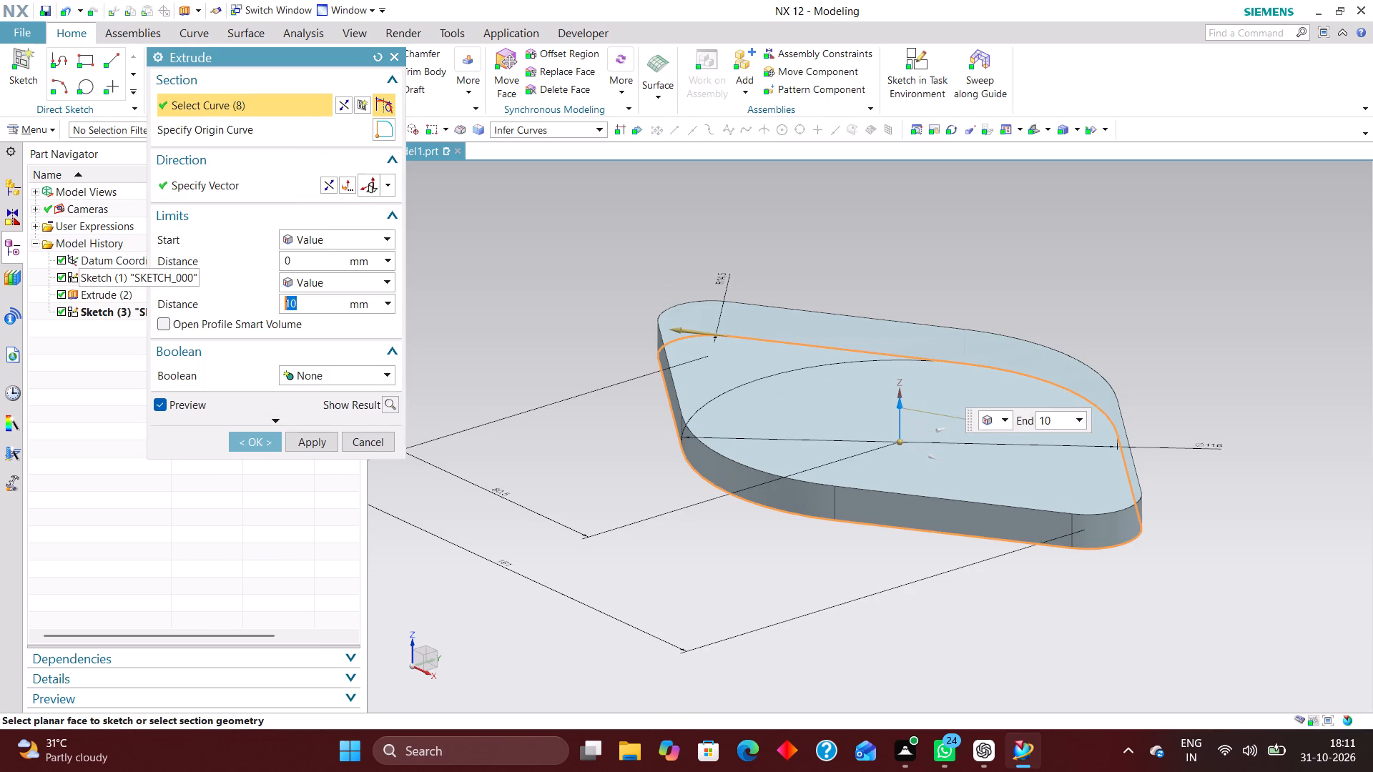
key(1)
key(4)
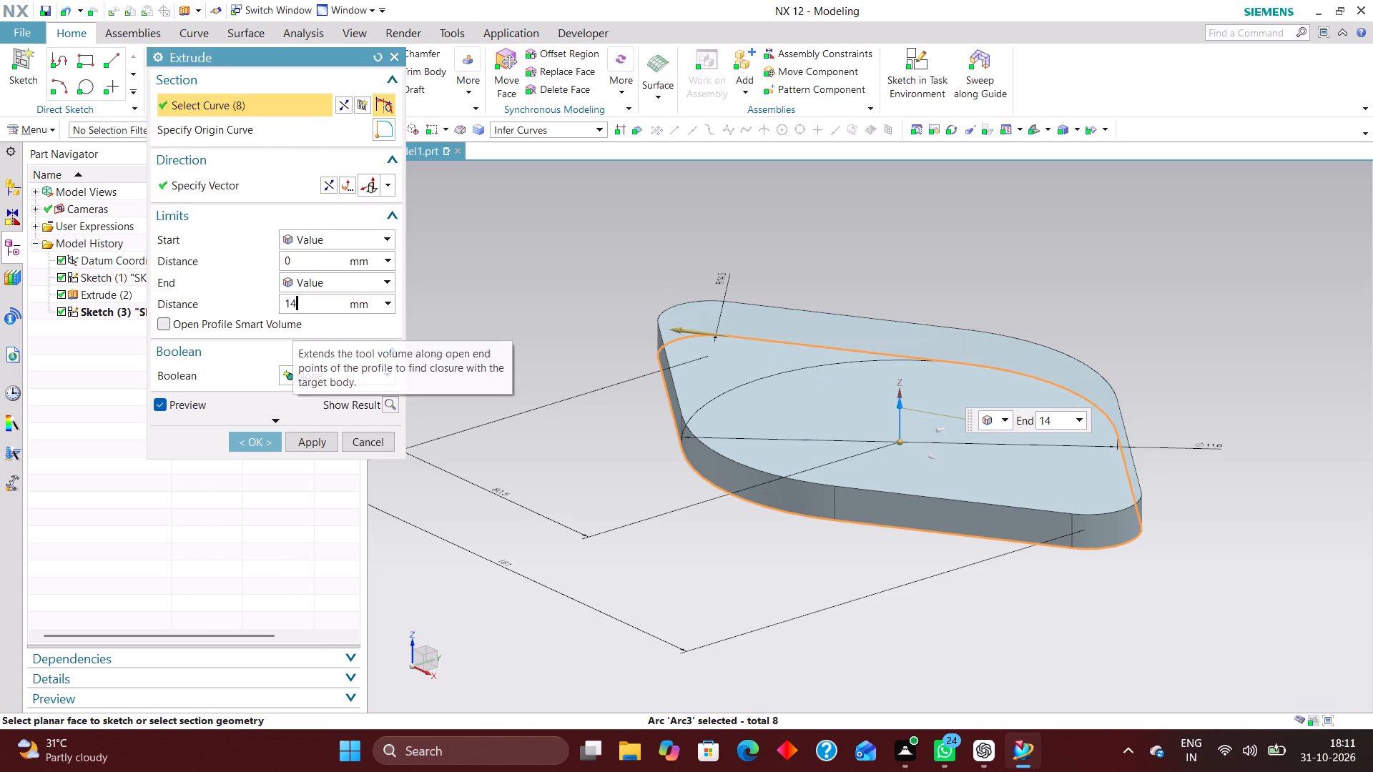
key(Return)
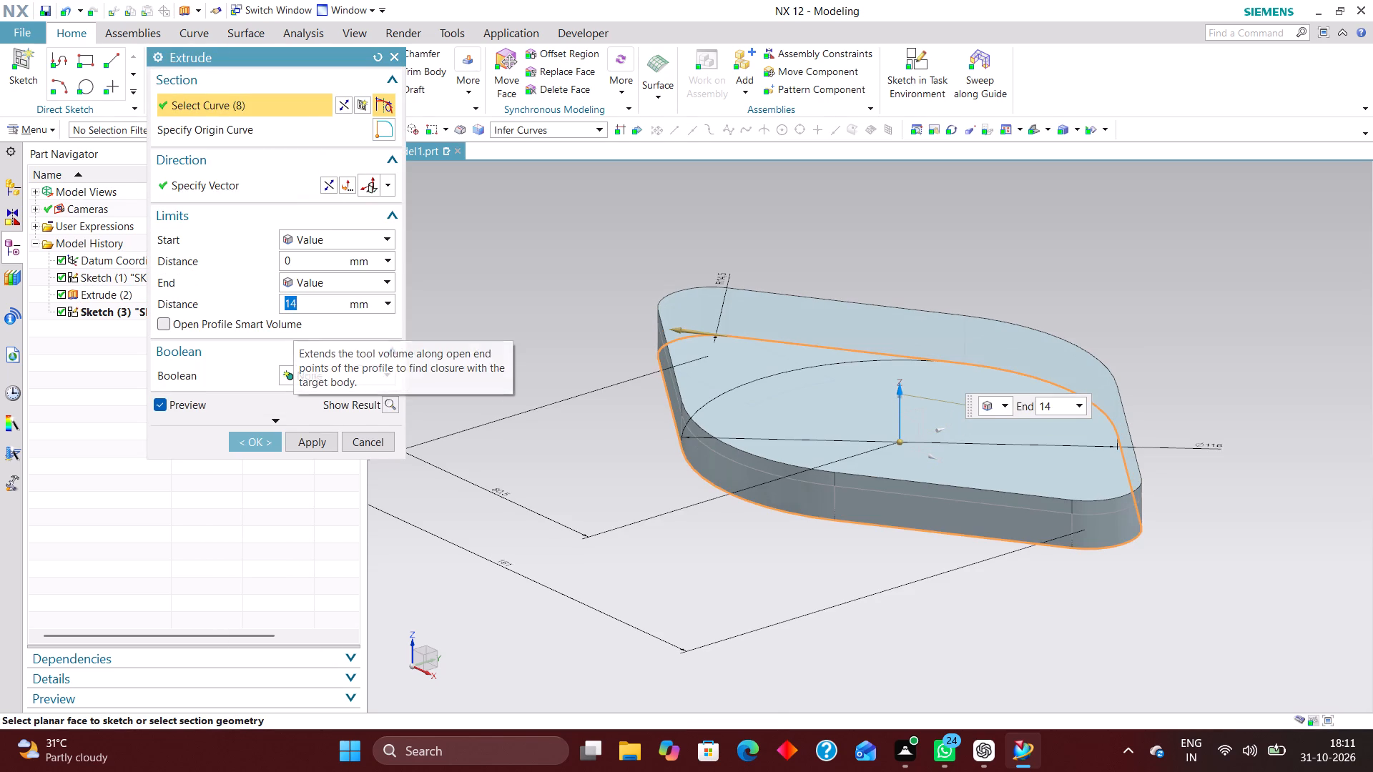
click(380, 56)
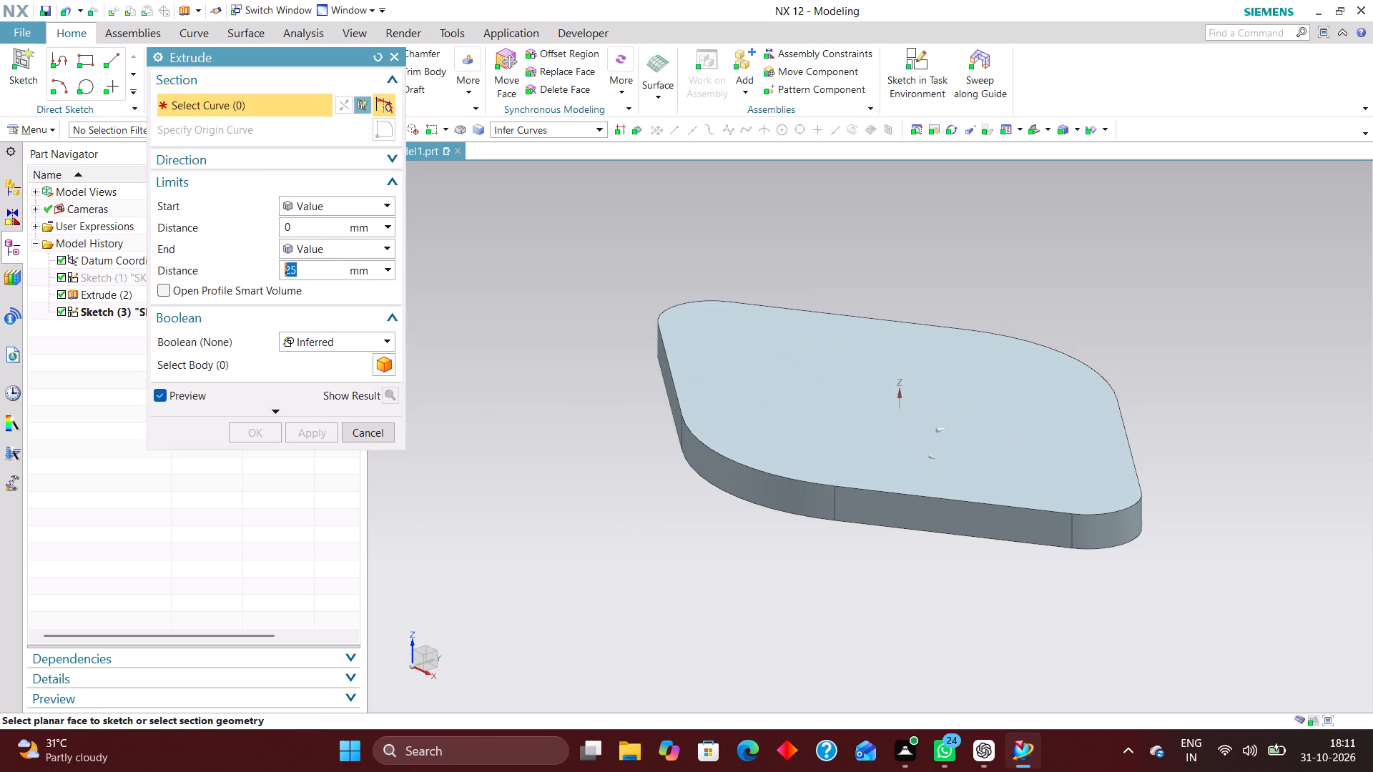
Extrude the left lug sketch from 0 to 14 mm, united with the base plate.
click(113, 313)
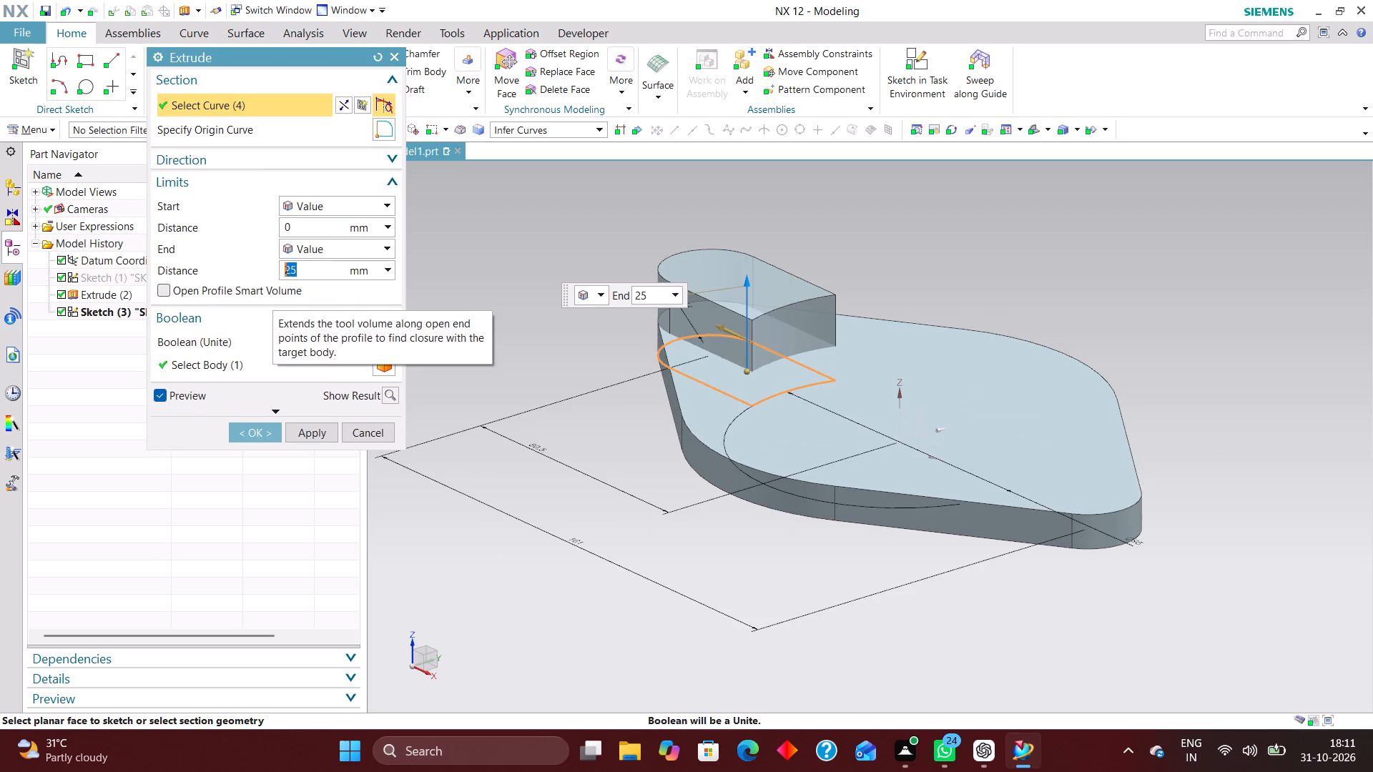
text(14)
key(Return)
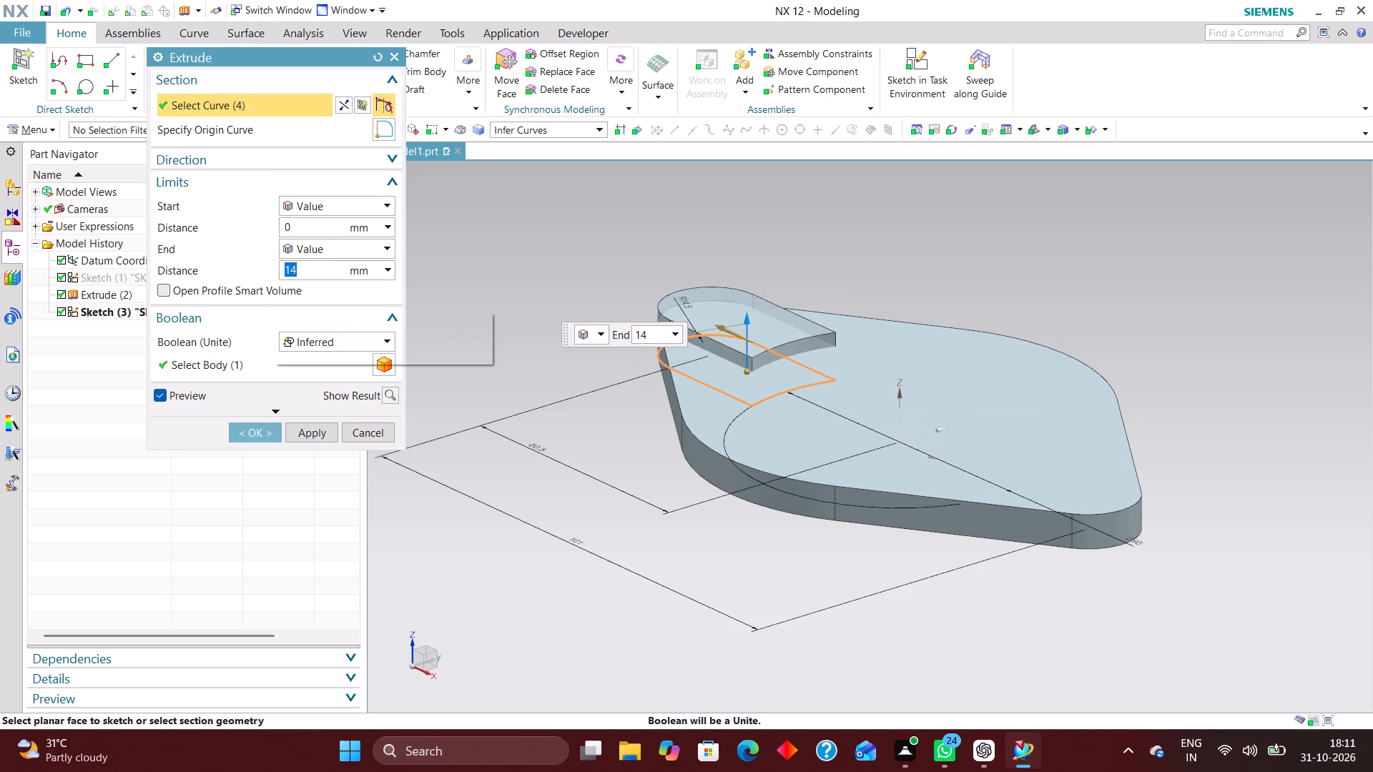
click(250, 433)
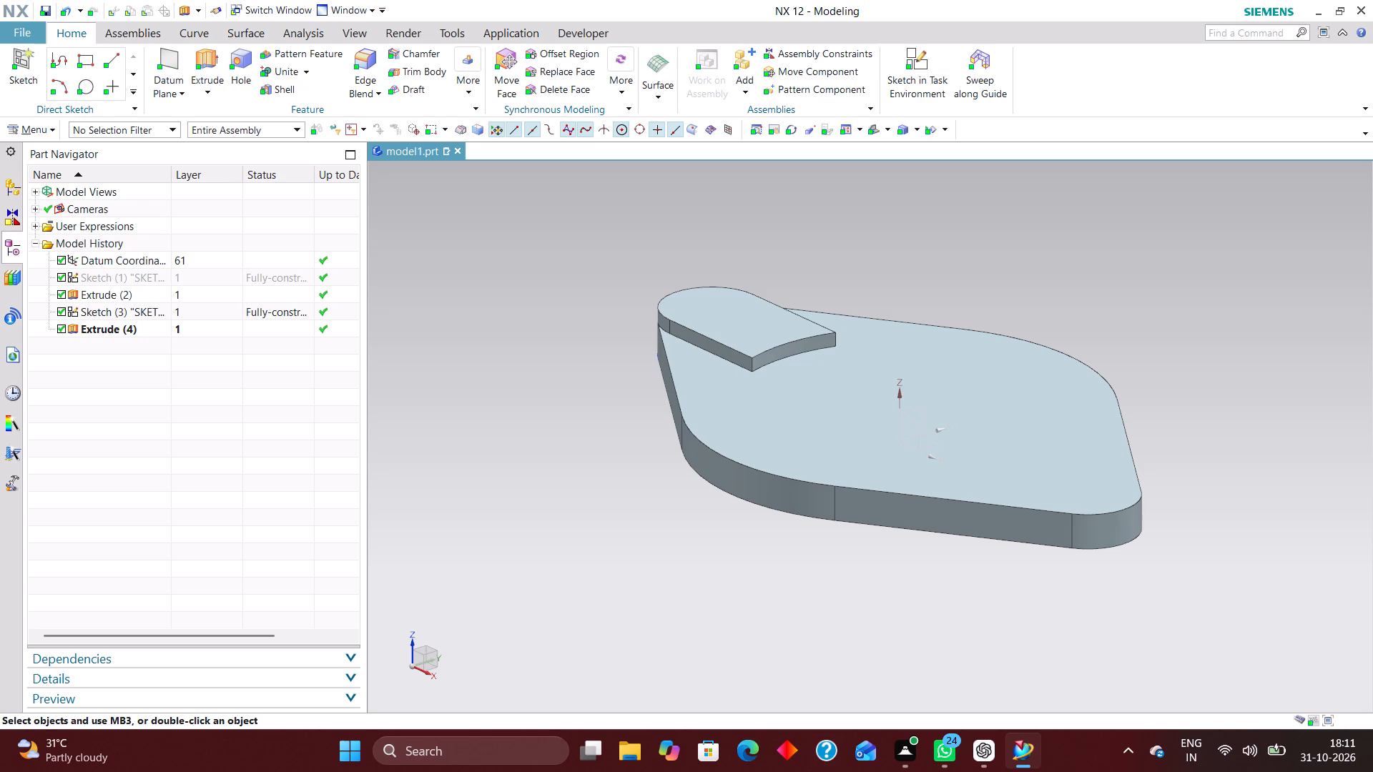
Mirror the left lug extrusion about the YZ datum plane to the opposite end of the base plate.
scroll(810, 333, up, 4)
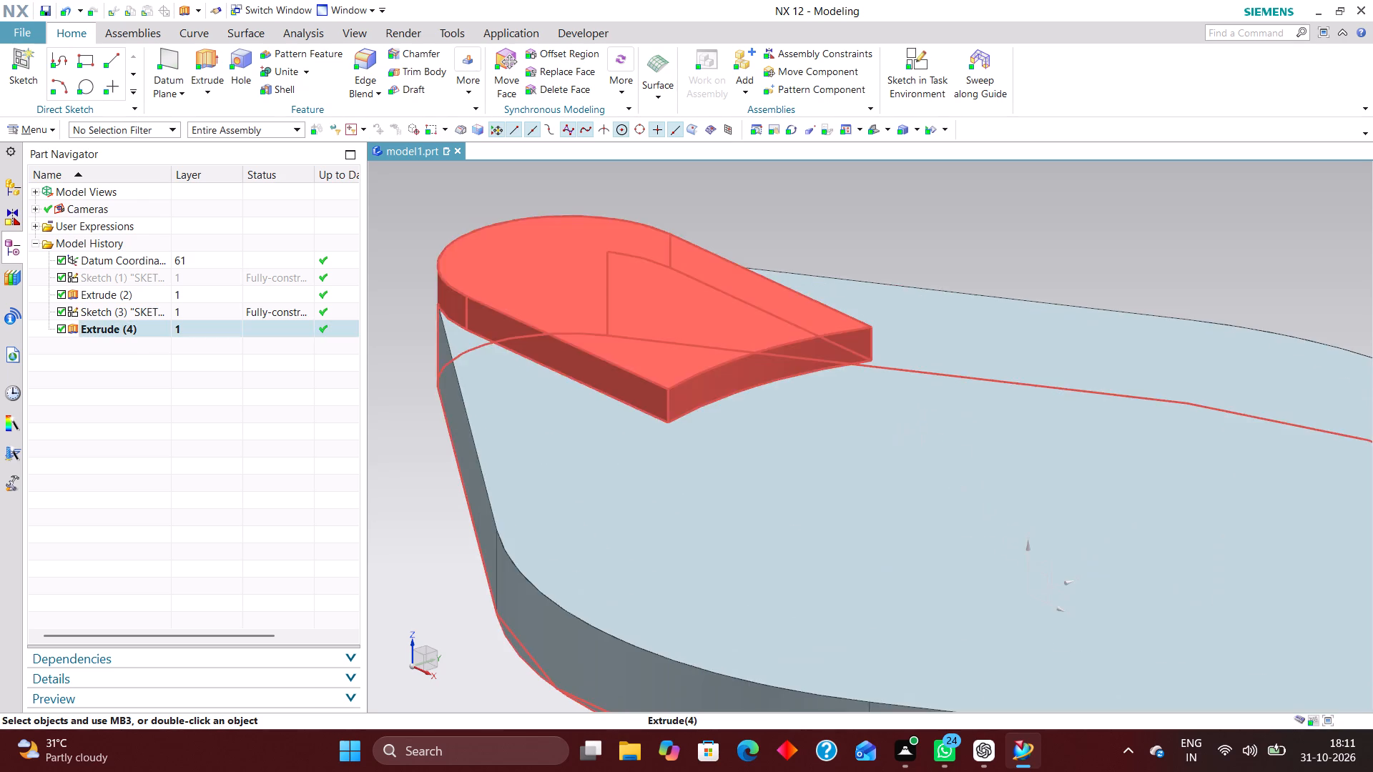
scroll(836, 403, down, 2)
scroll(801, 427, up, 2)
scroll(877, 395, down, 2)
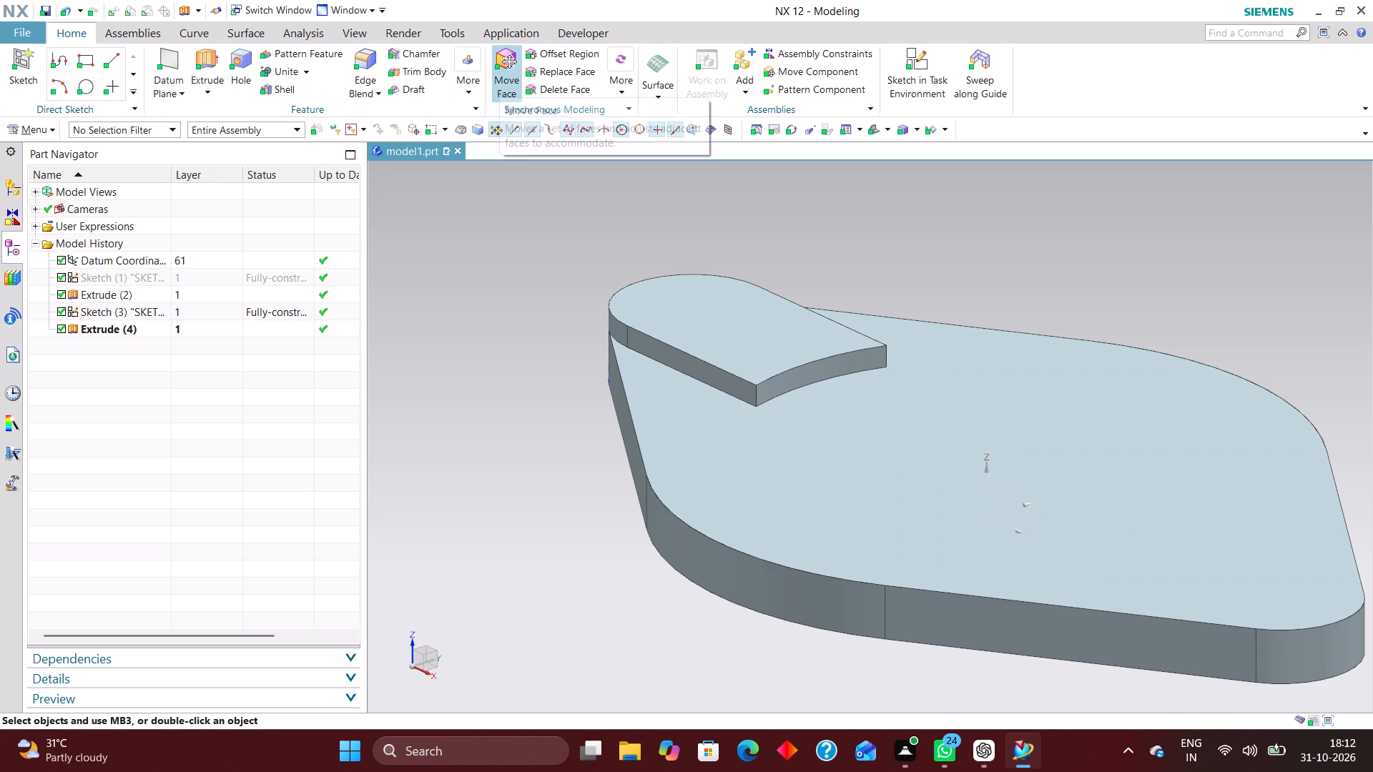
click(473, 86)
click(556, 124)
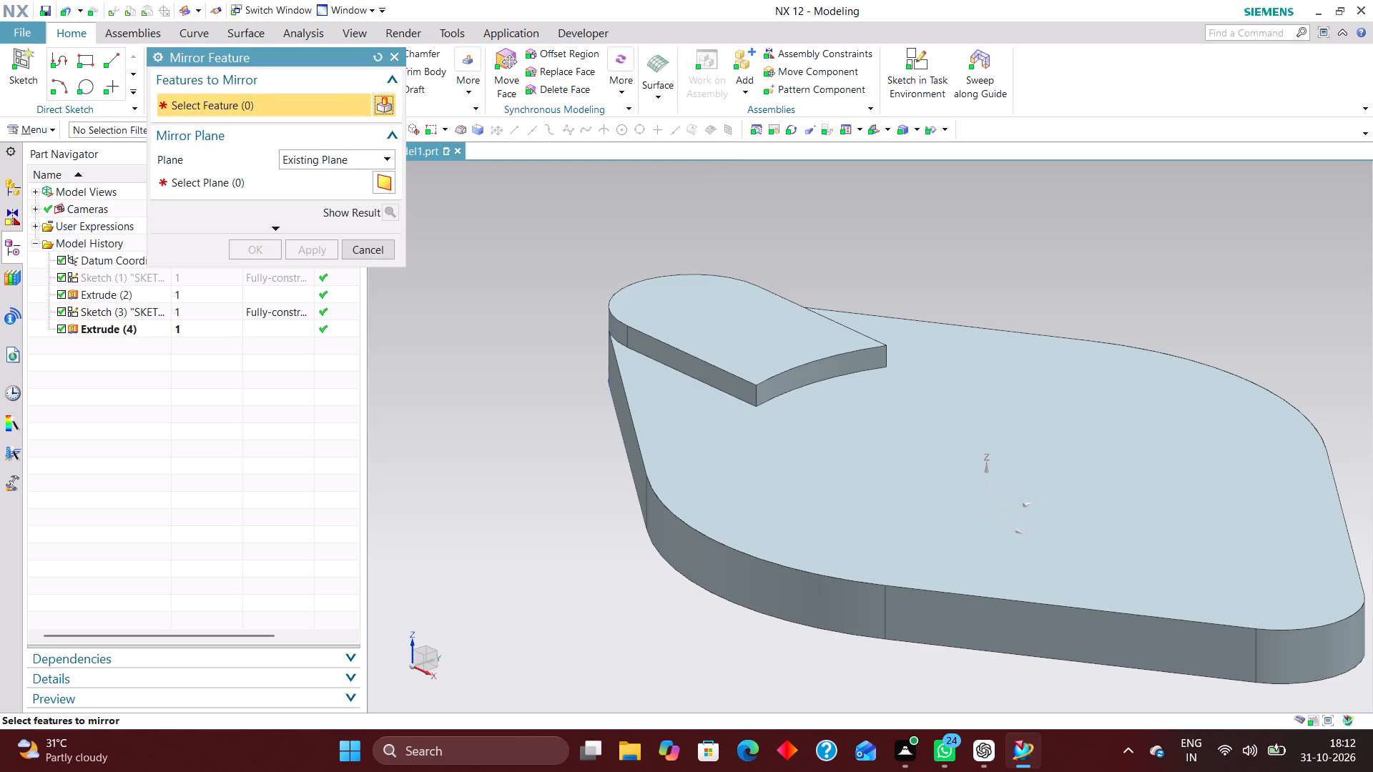
click(147, 330)
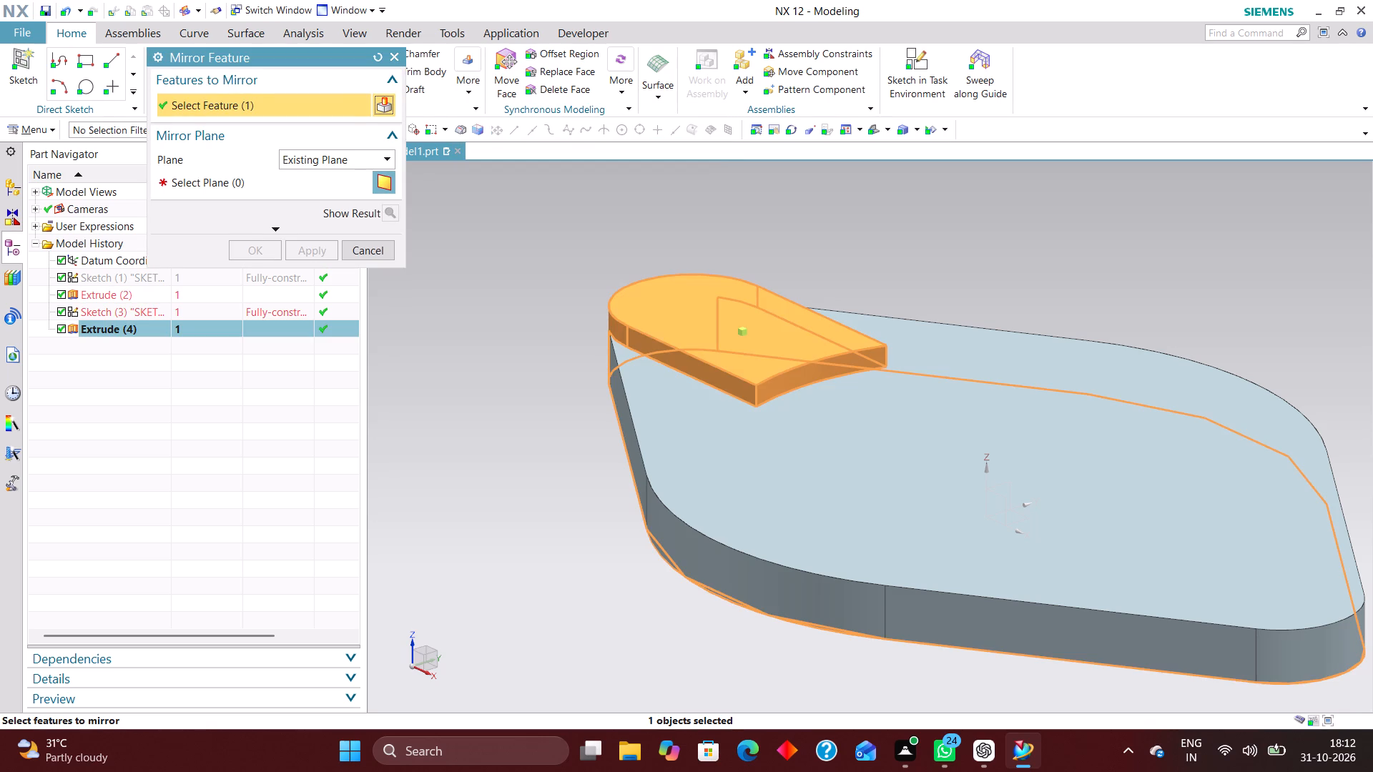
click(210, 180)
scroll(664, 407, down, 2)
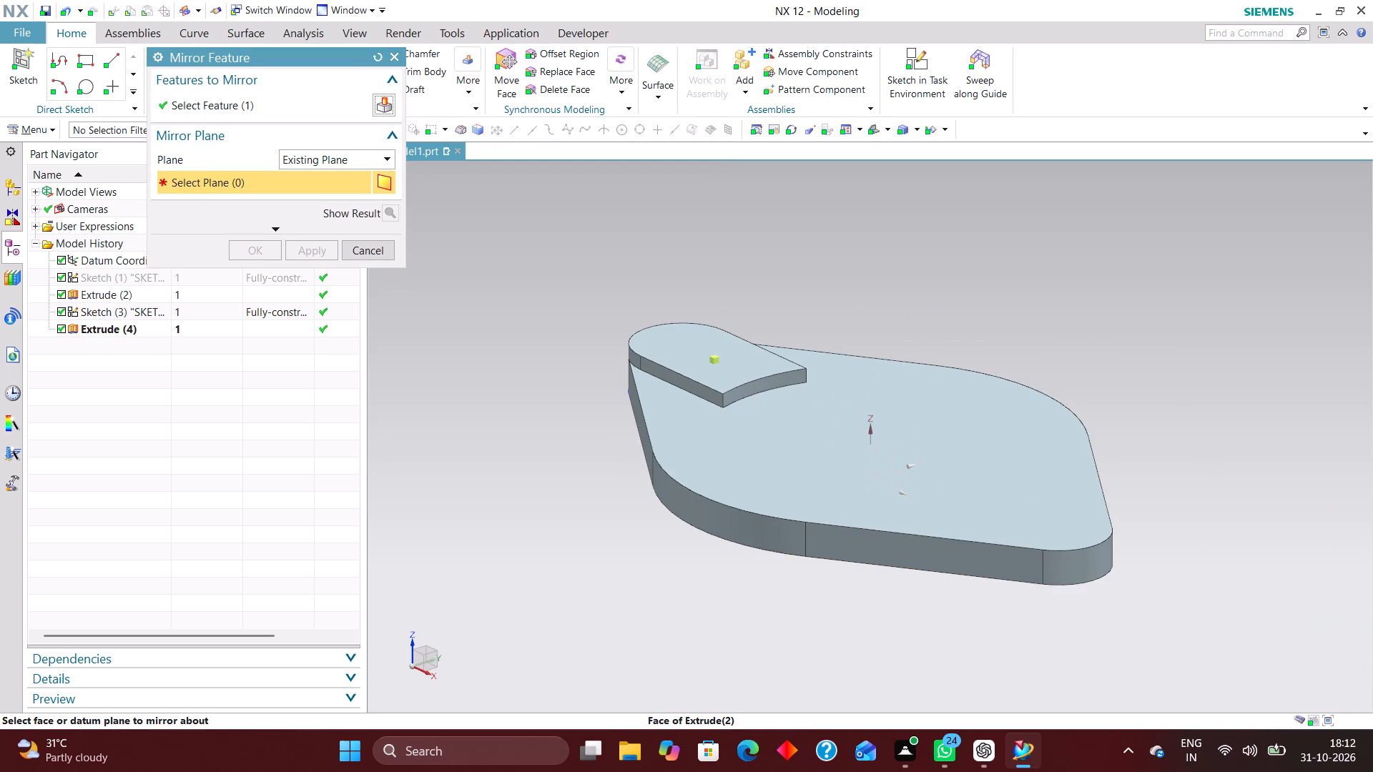
click(886, 446)
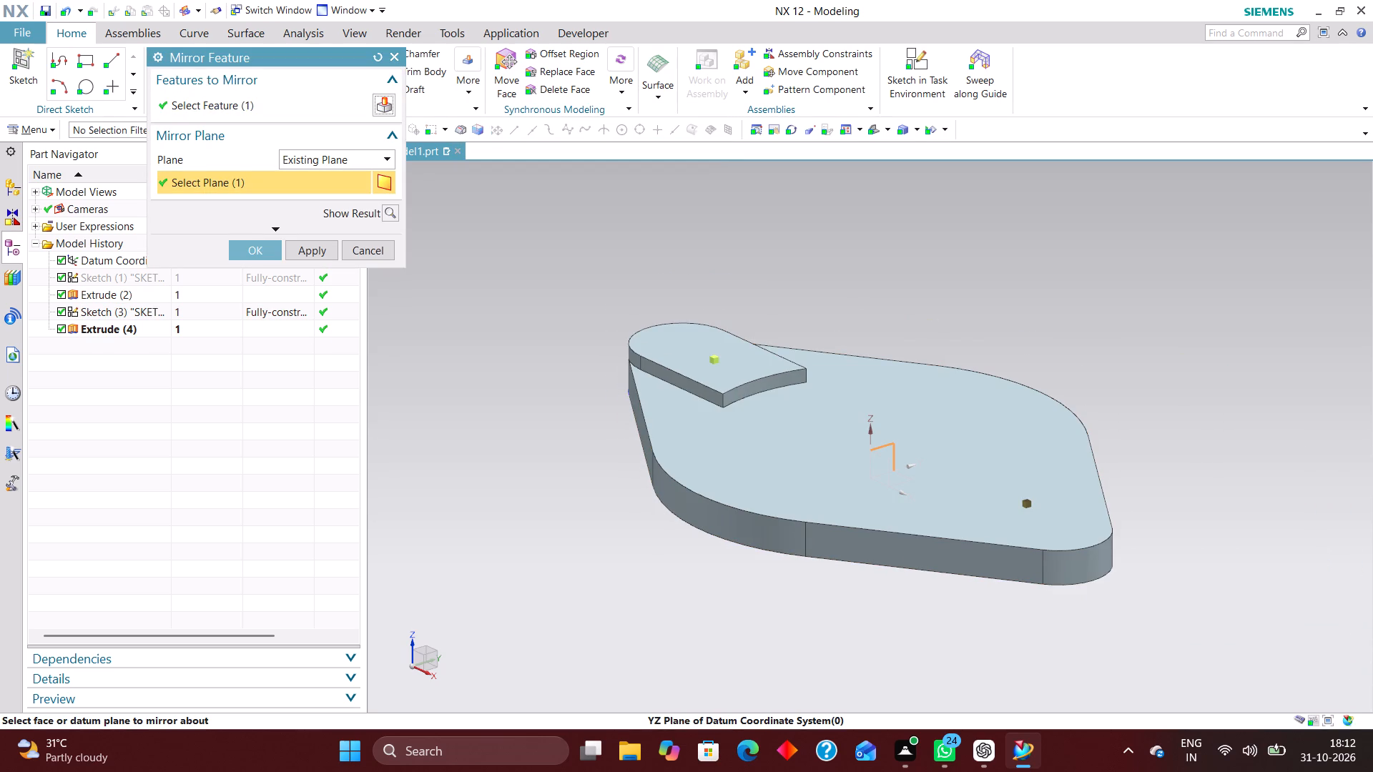
click(255, 254)
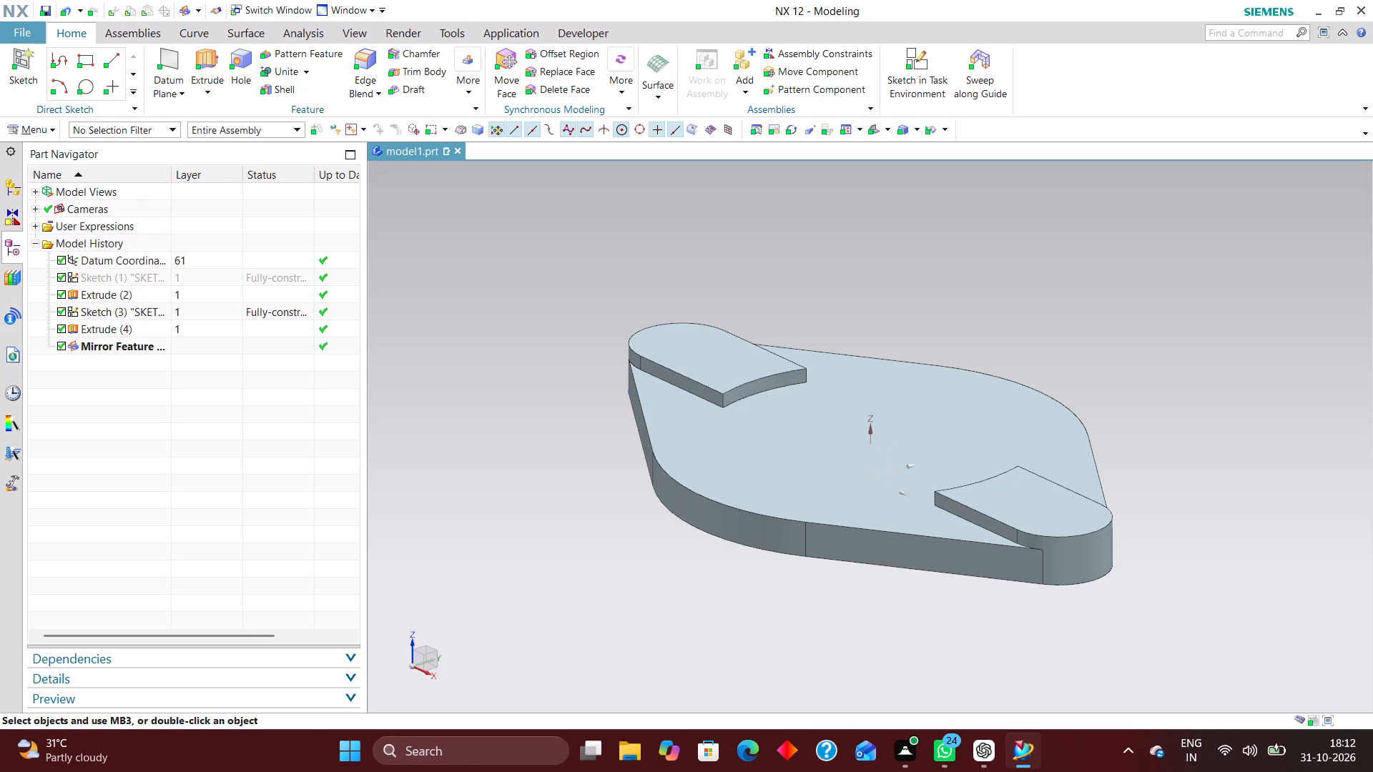
Edit the original lug extrusion and set its Boolean to None to make it a separate body.
click(184, 331)
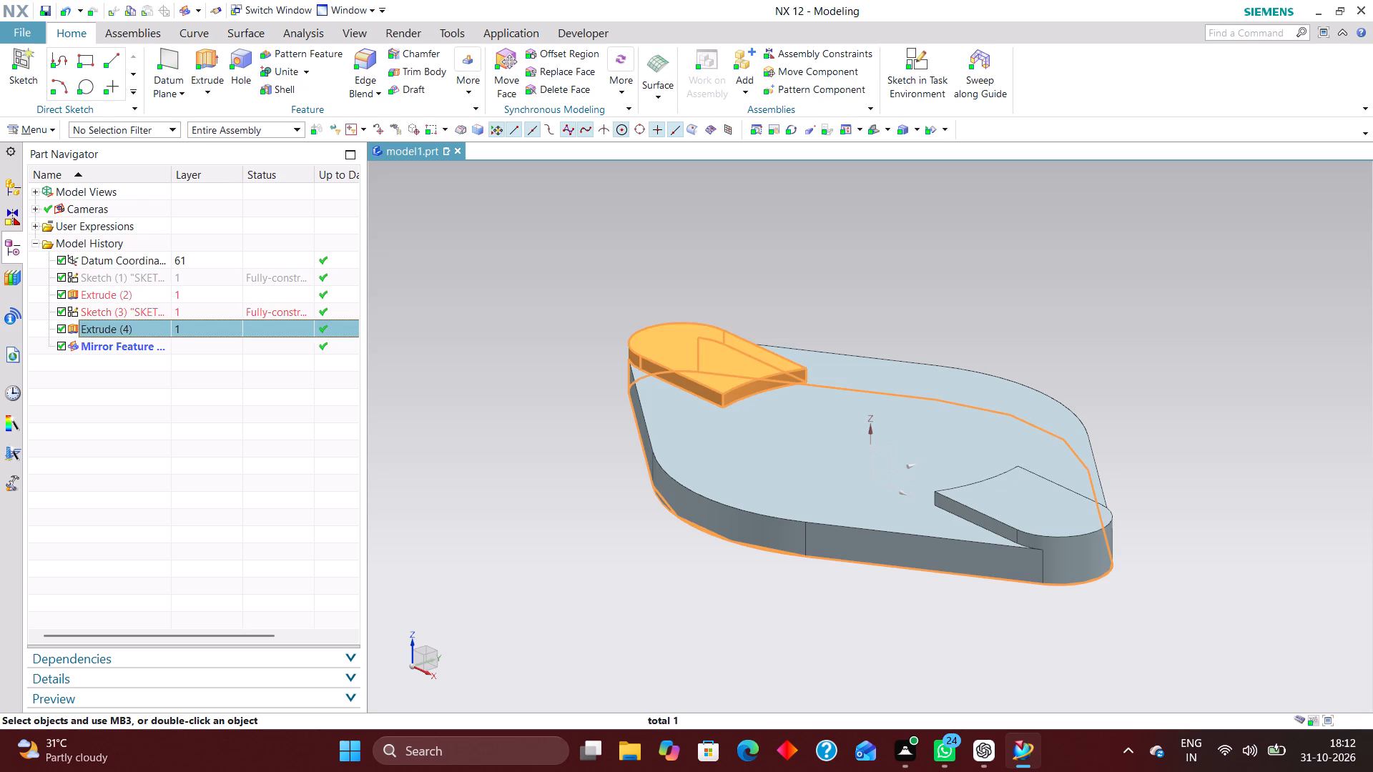
right_click(186, 332)
click(237, 398)
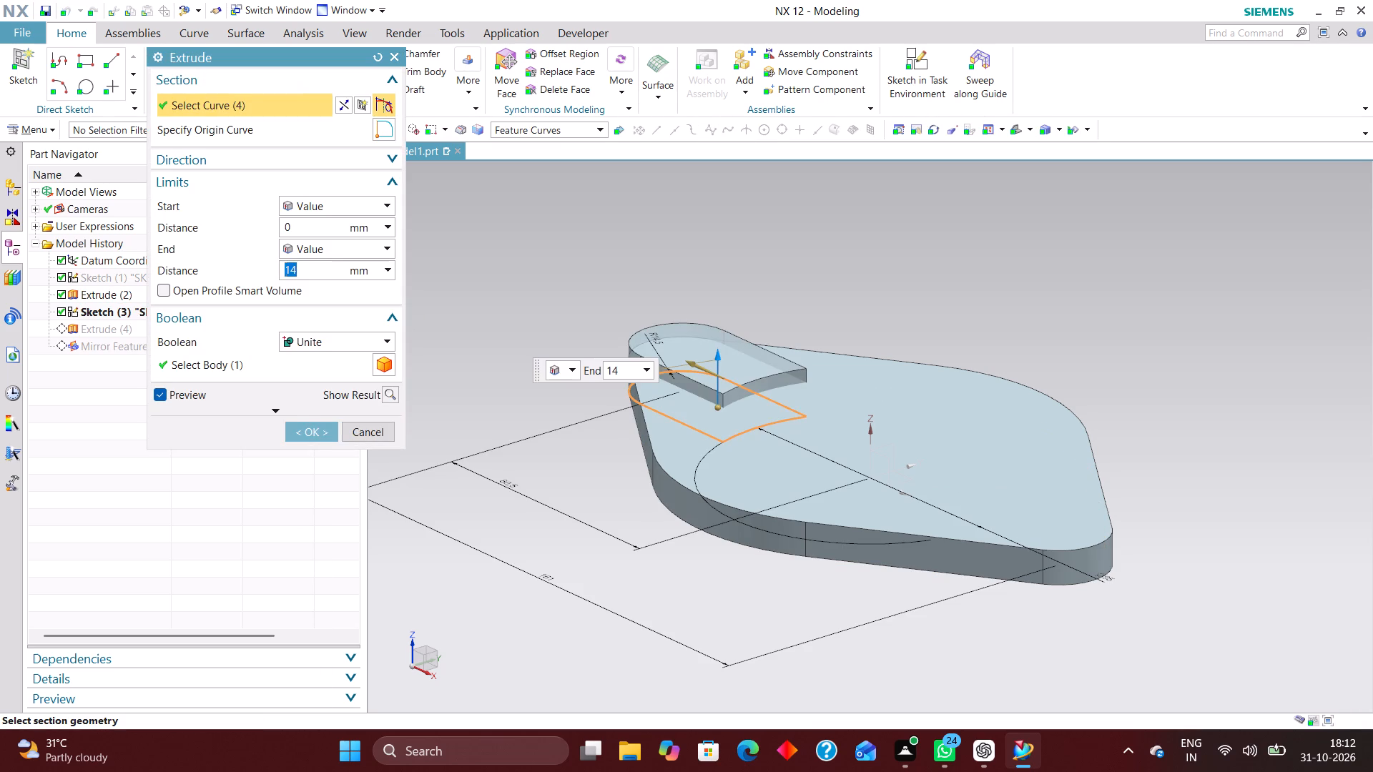
click(348, 341)
click(349, 362)
click(323, 403)
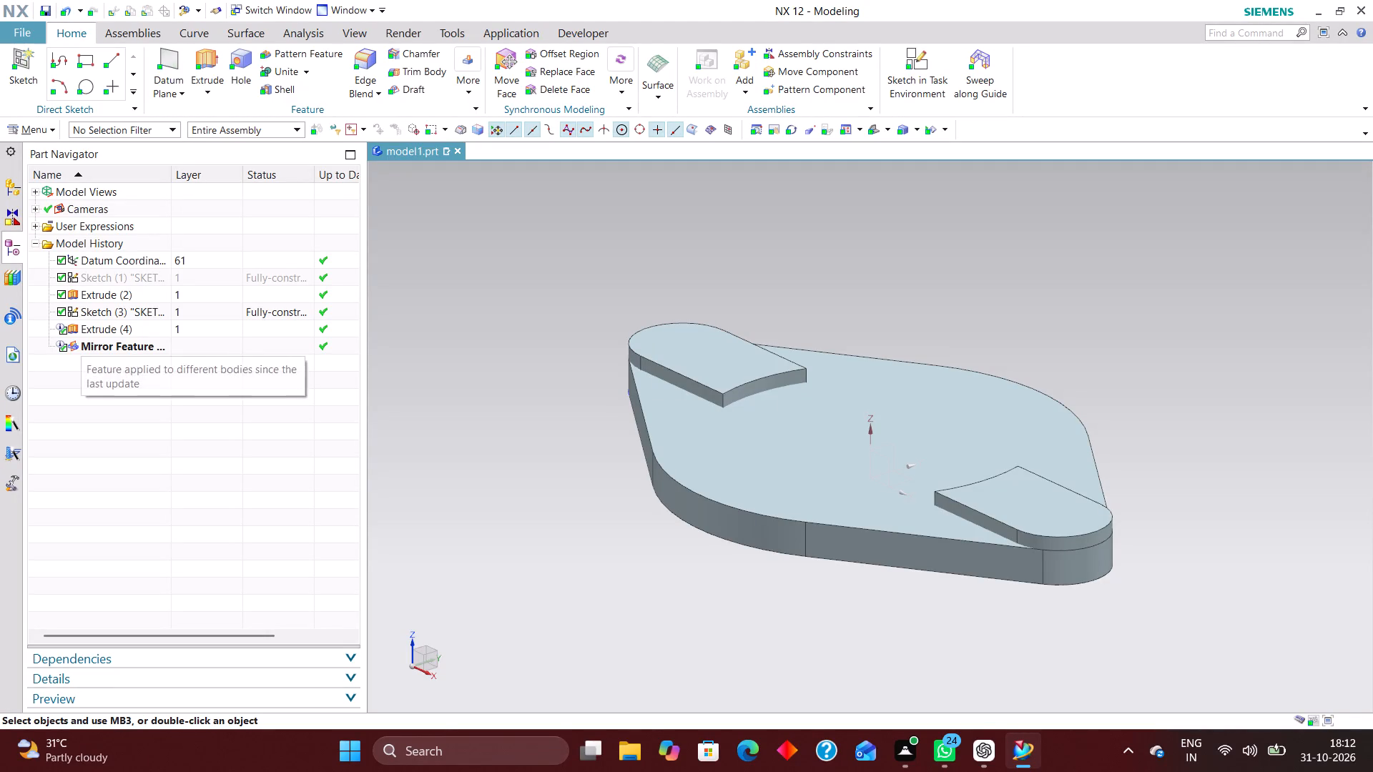
Unite the two lug bodies with the base plate, using the base plate as the target body.
click(290, 71)
click(776, 480)
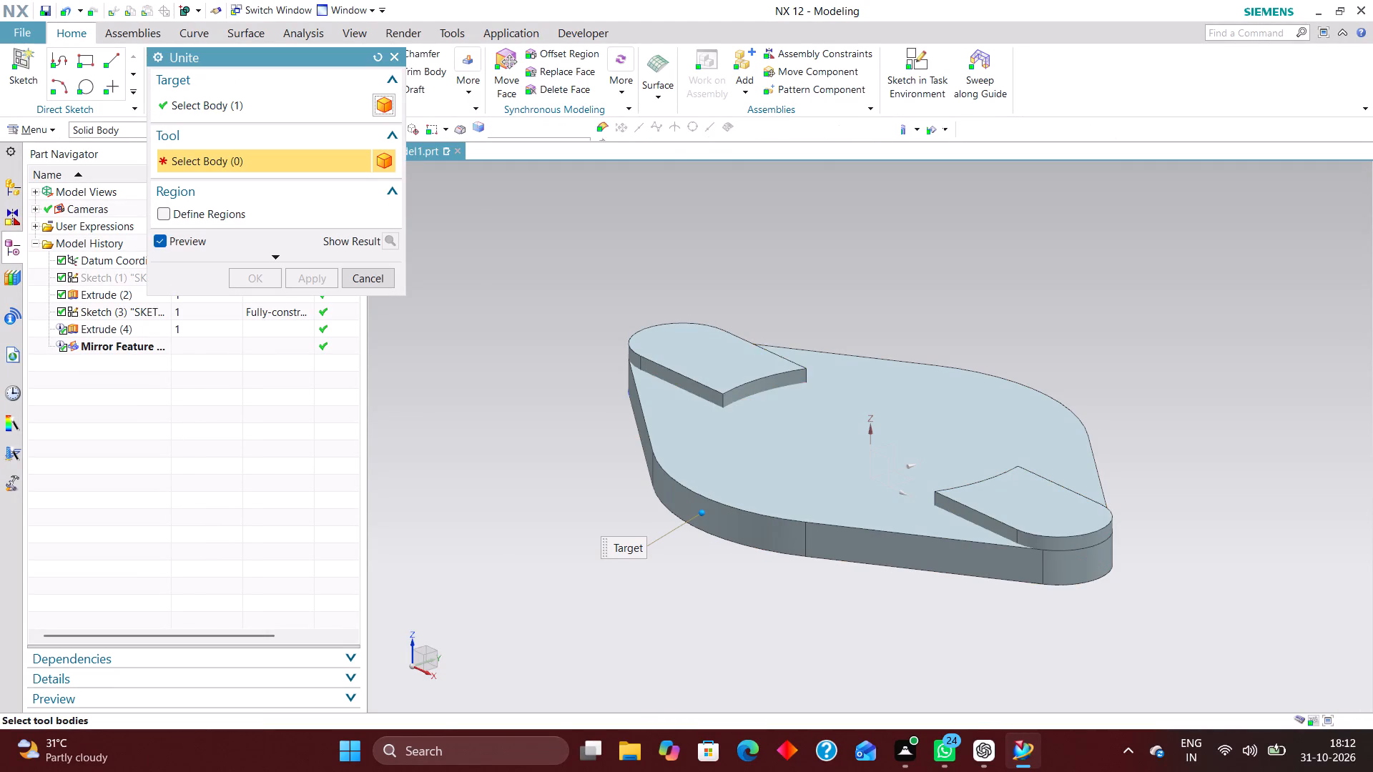
click(723, 378)
click(1052, 525)
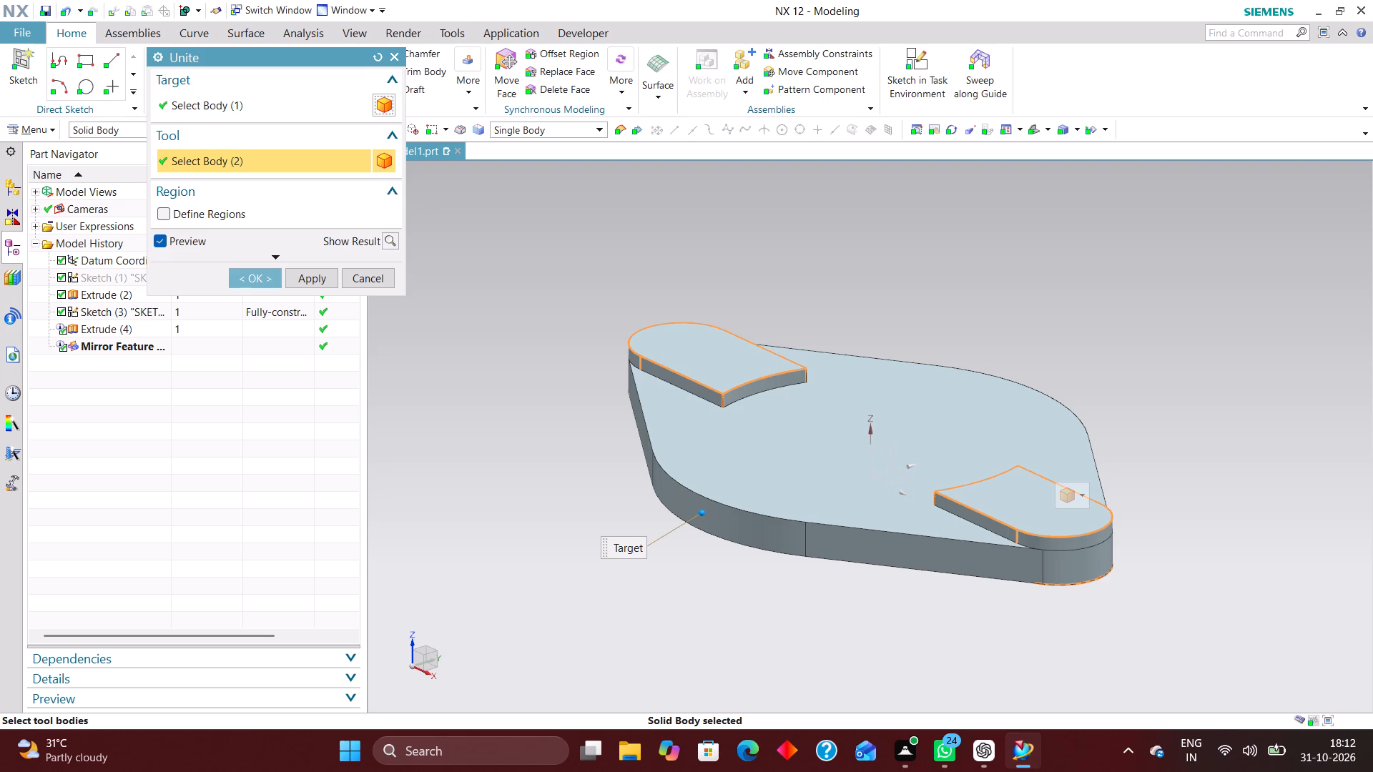
click(260, 278)
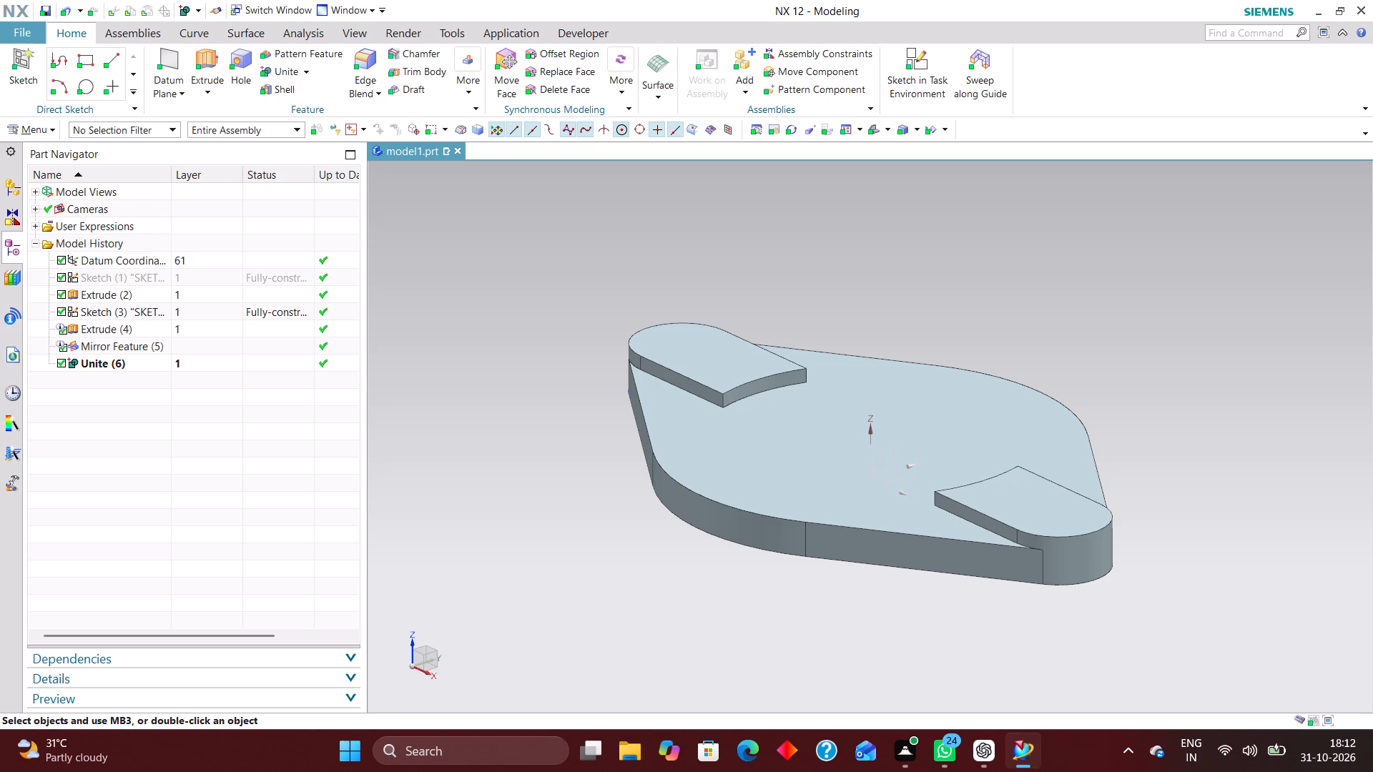
Create a sketch on the XY plane and draw a 47.5 mm diameter circle centred on the origin.
click(926, 69)
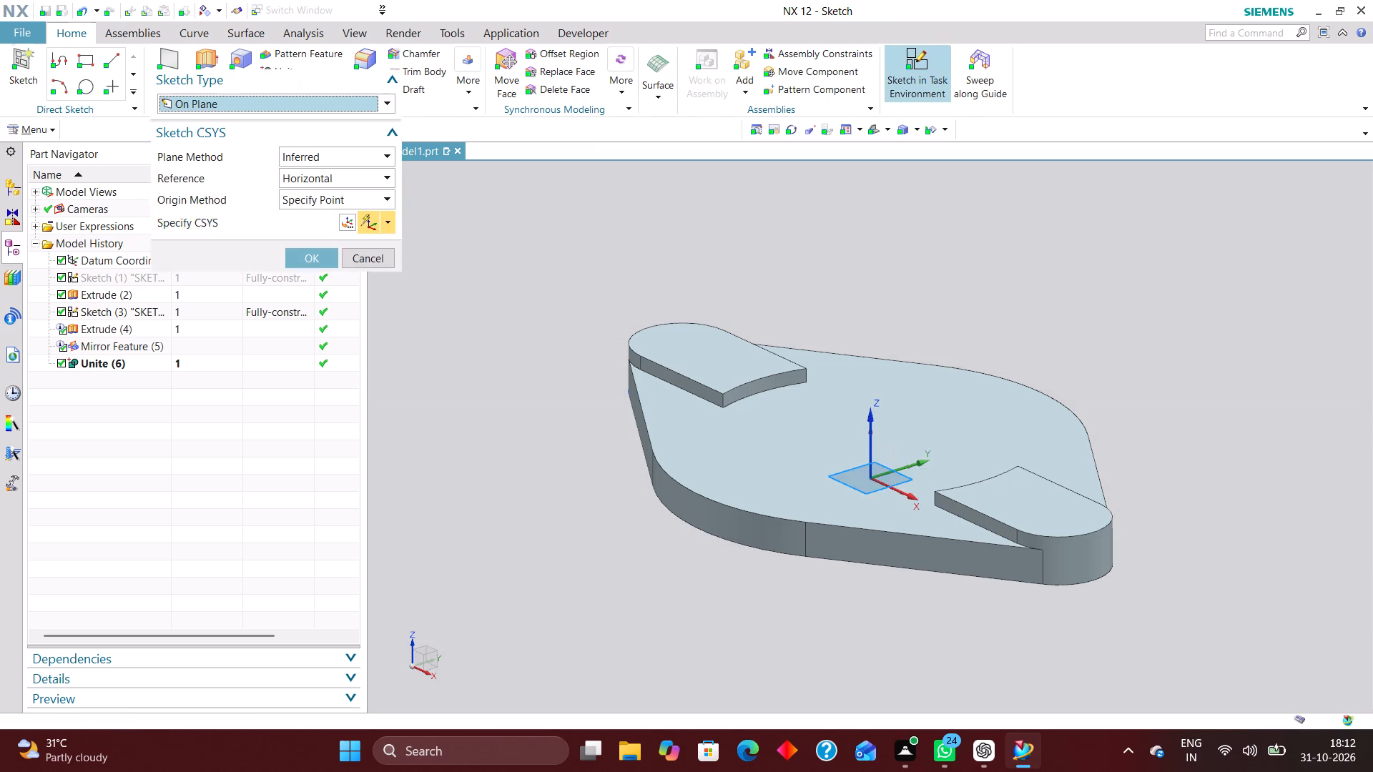
click(905, 482)
click(307, 257)
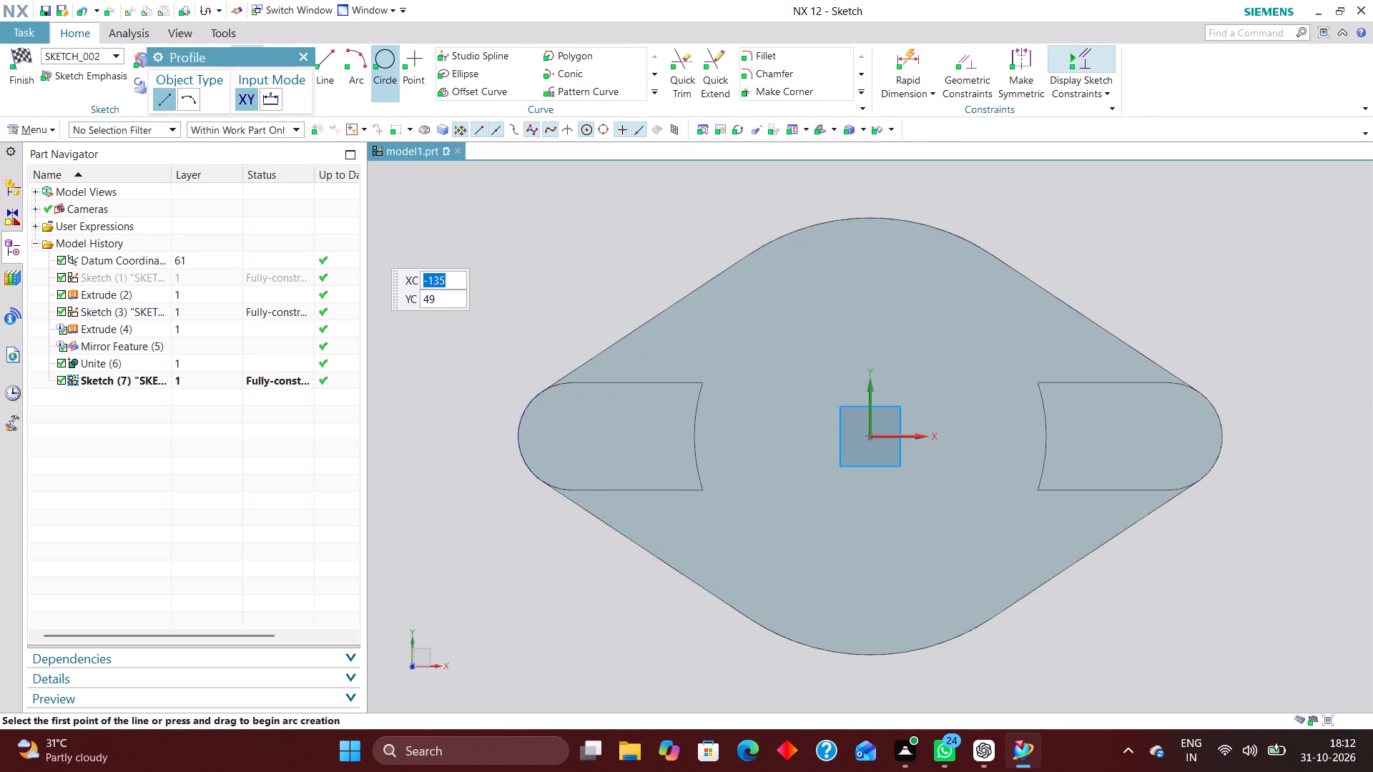
click(382, 58)
click(870, 437)
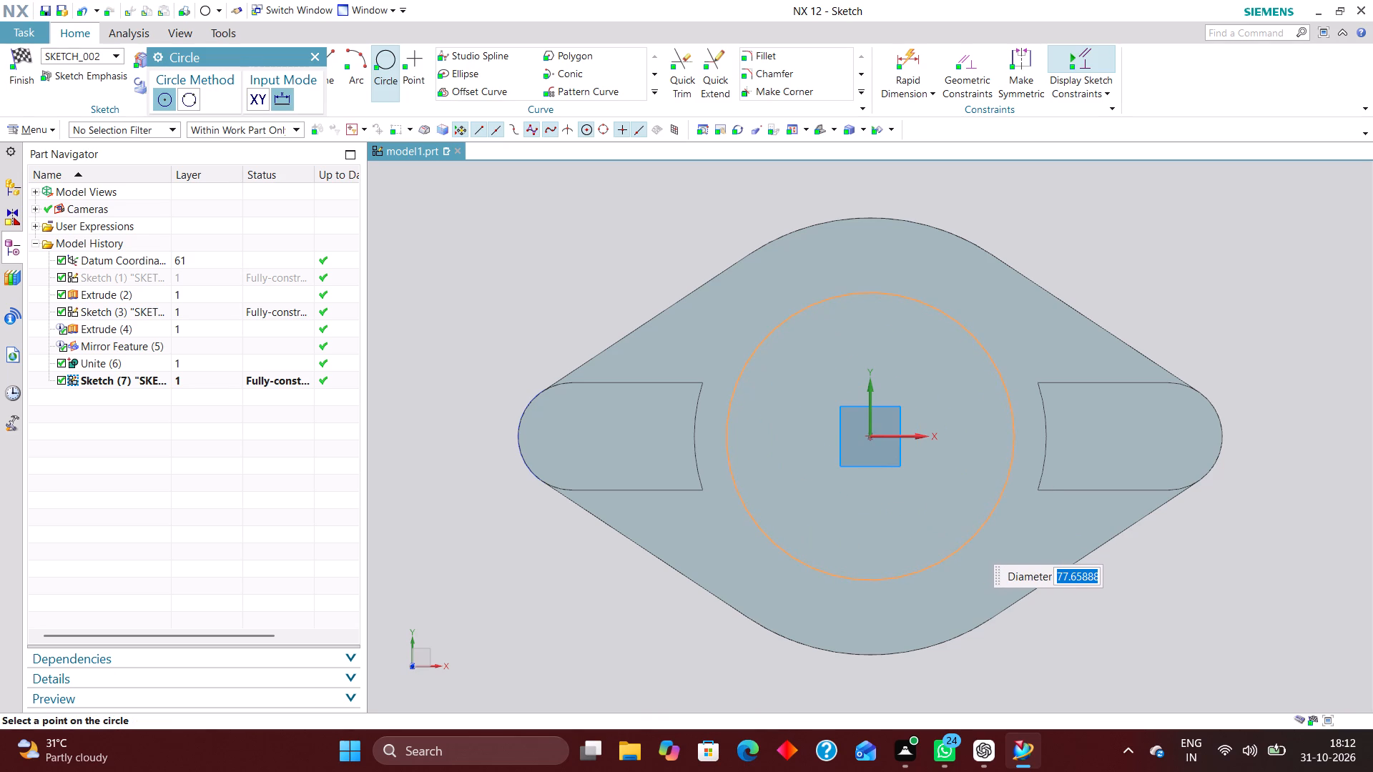
text(47.5)
key(Return)
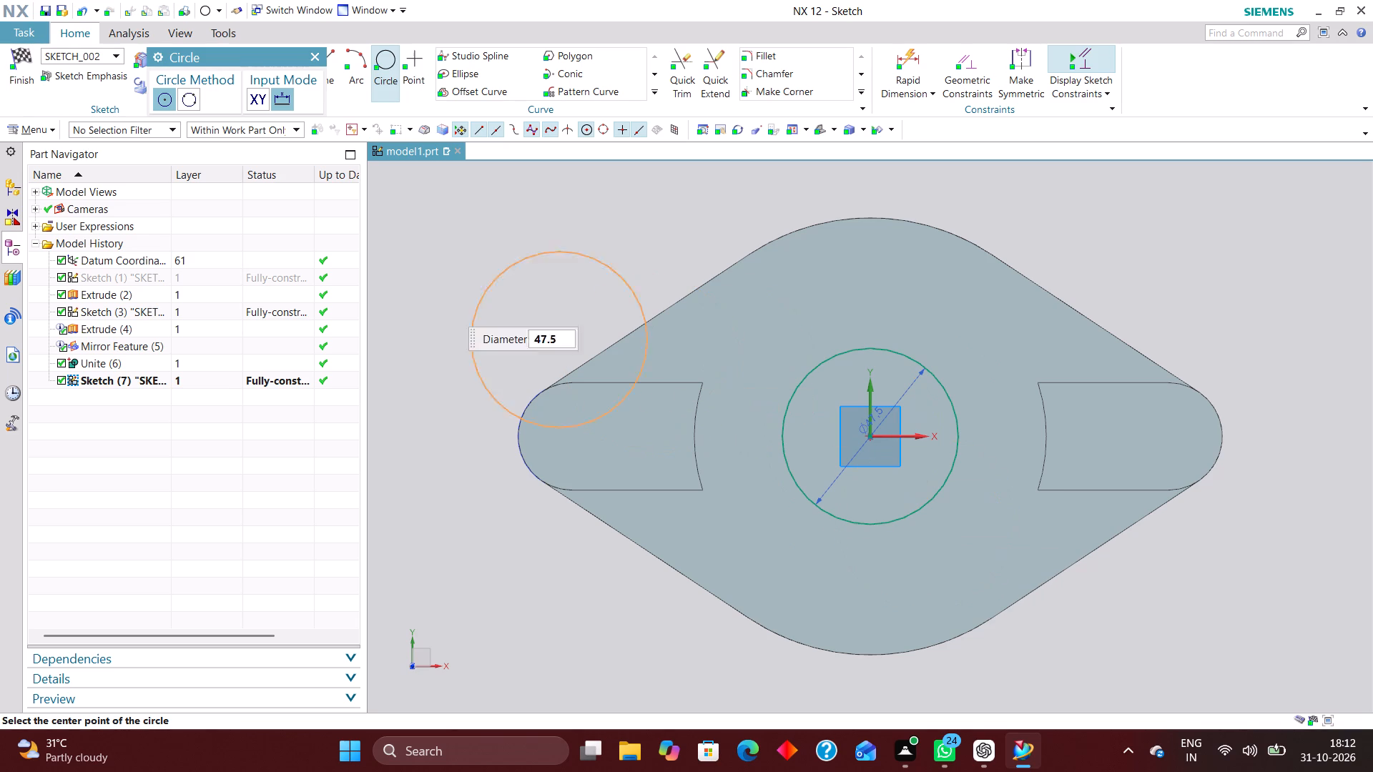
click(318, 56)
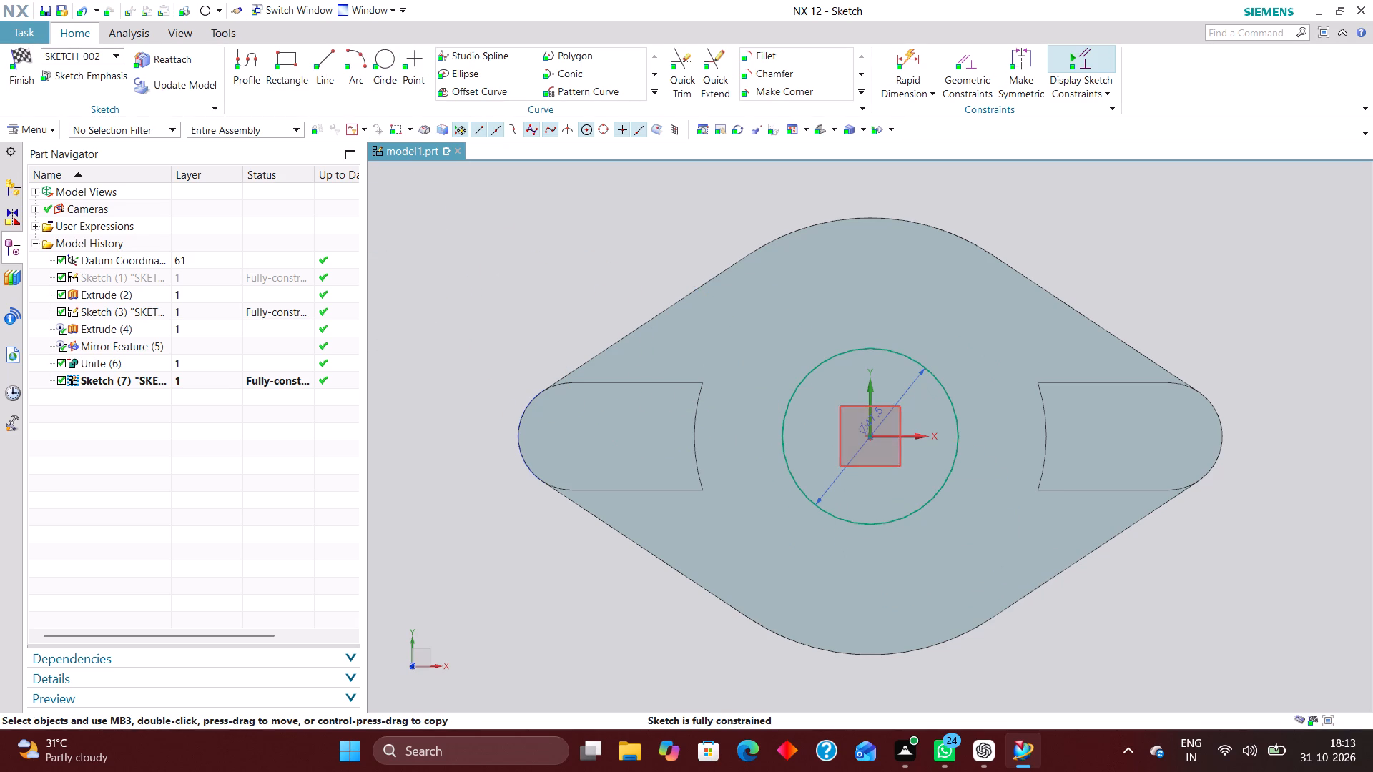
Make the circle's dimension radial, set the radius to 47.5 mm, and finish the sketch.
double_click(883, 415)
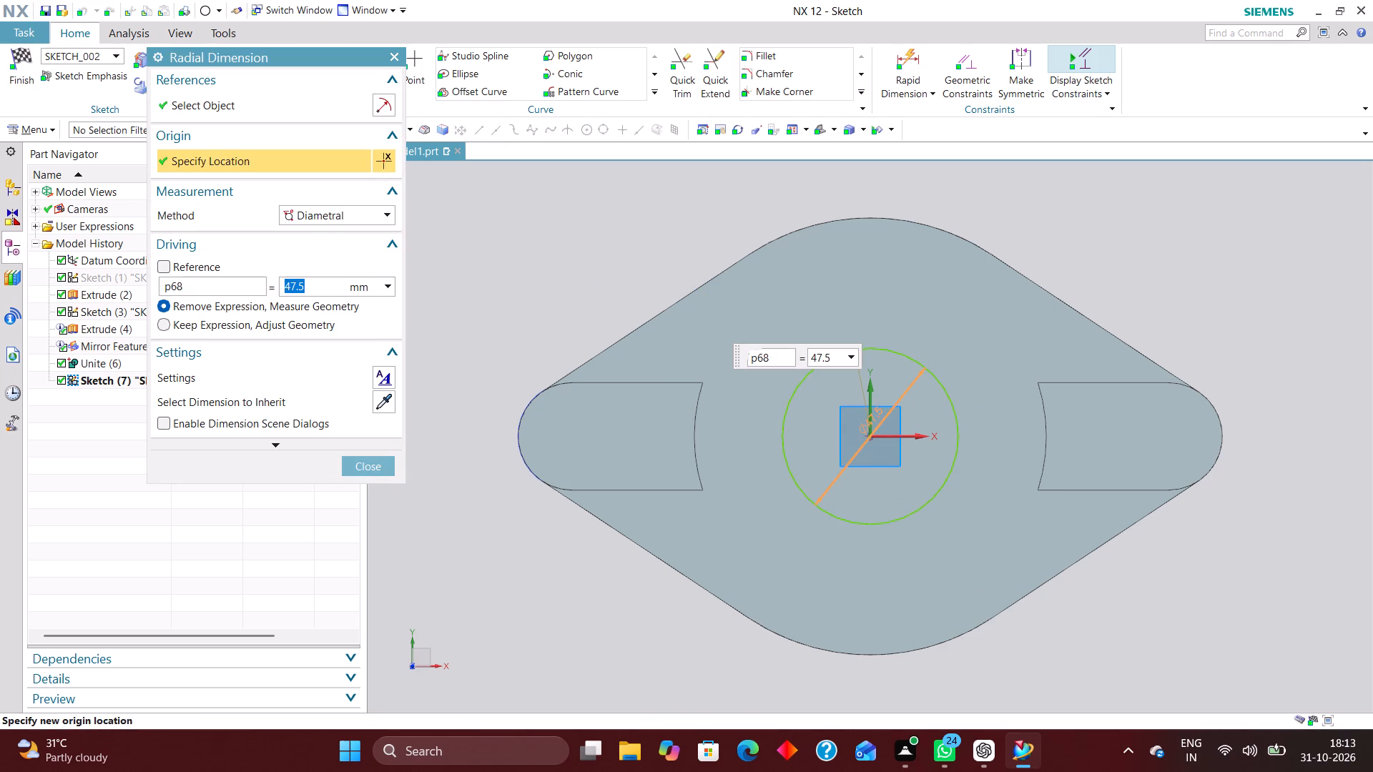
click(377, 219)
click(361, 236)
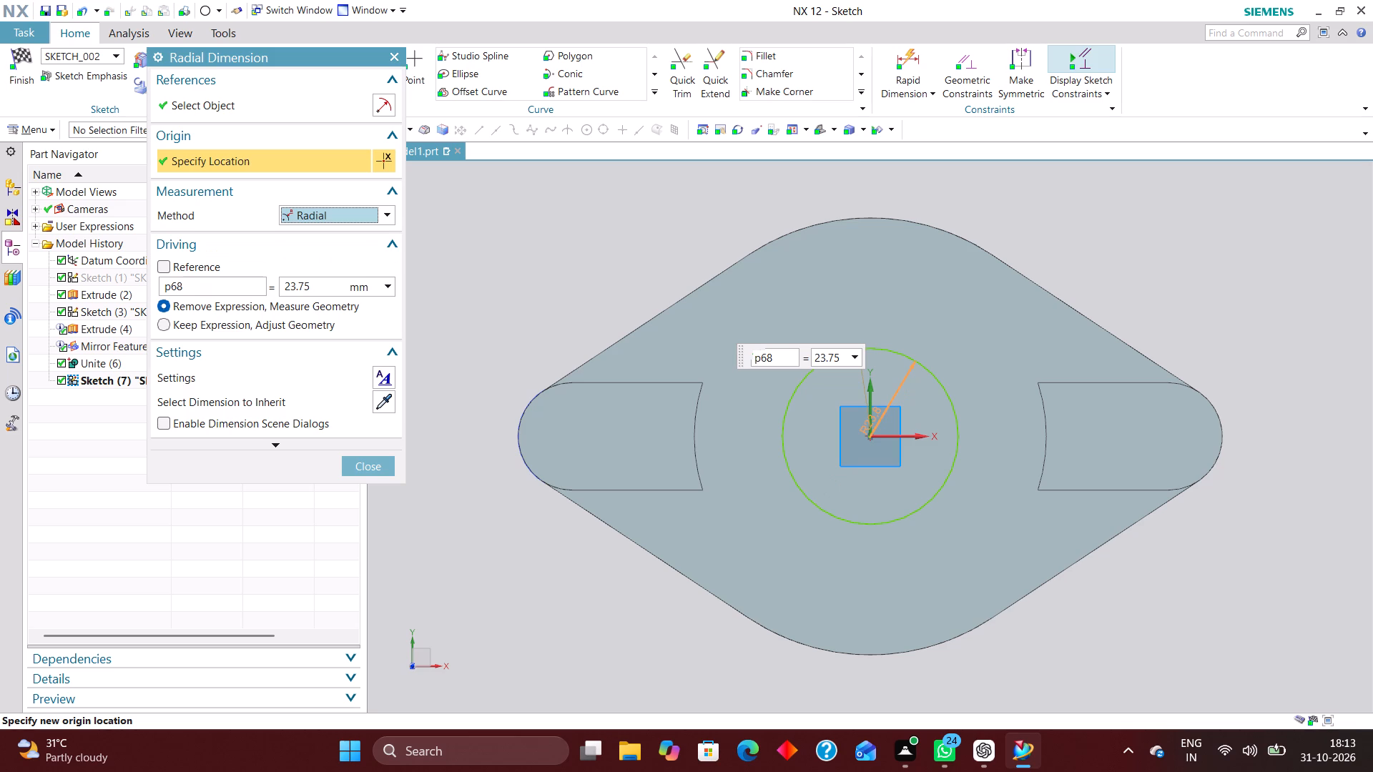
drag(323, 287, 242, 285)
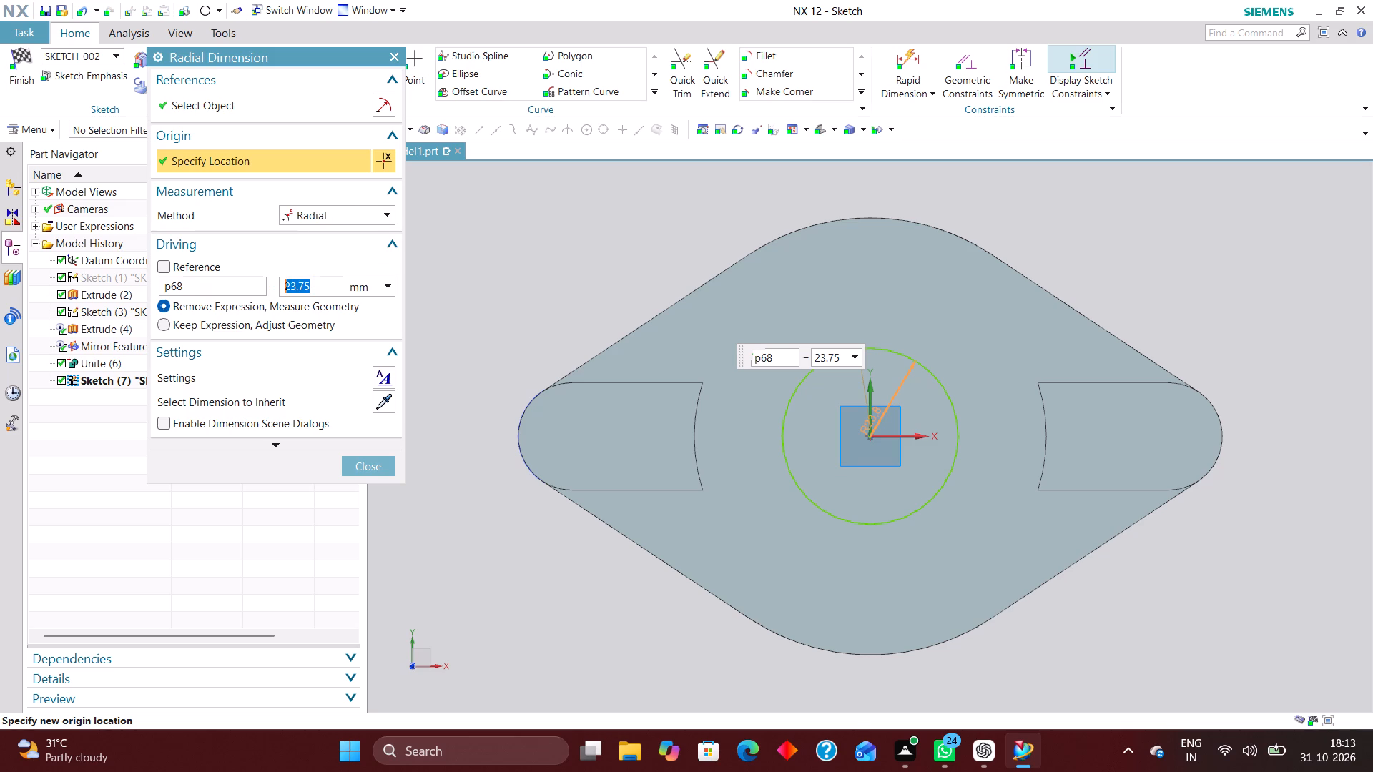
text(47.5)
key(Return)
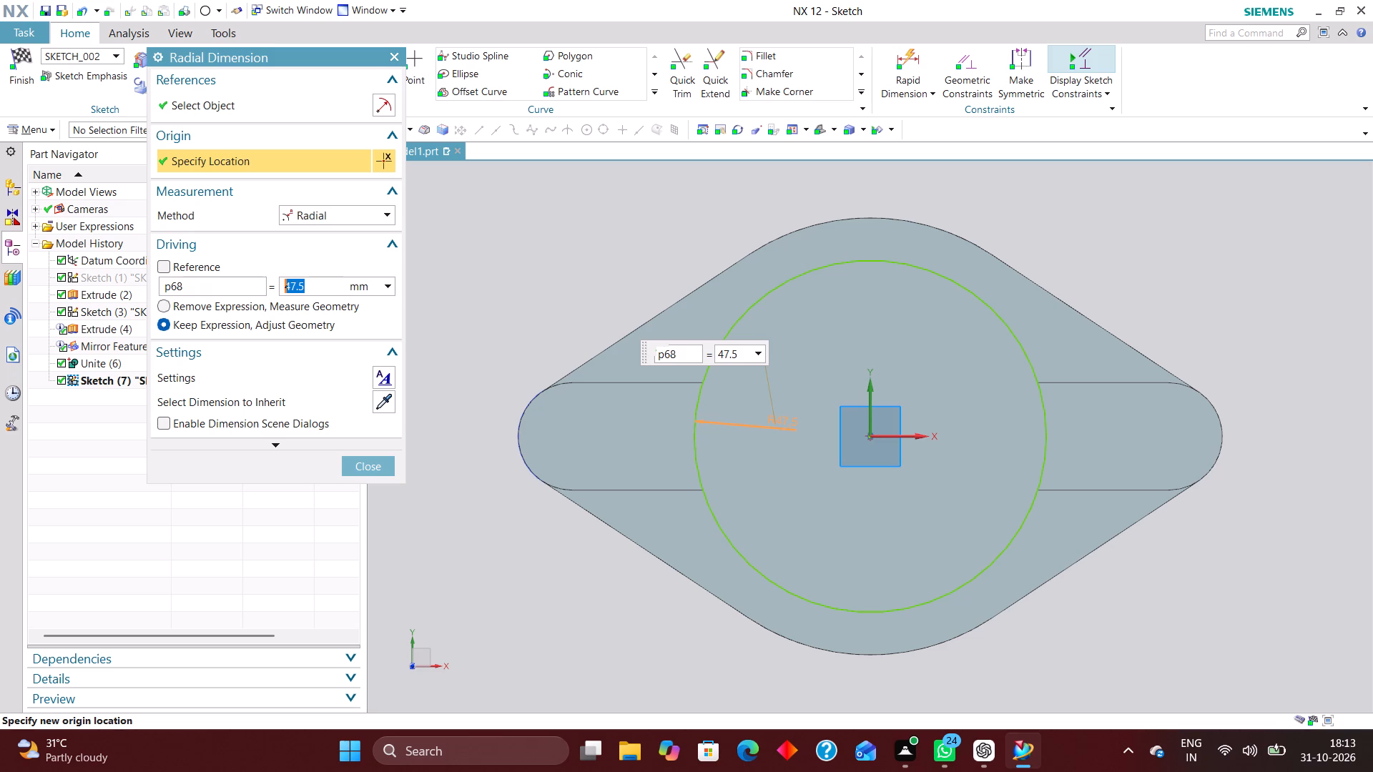
click(370, 464)
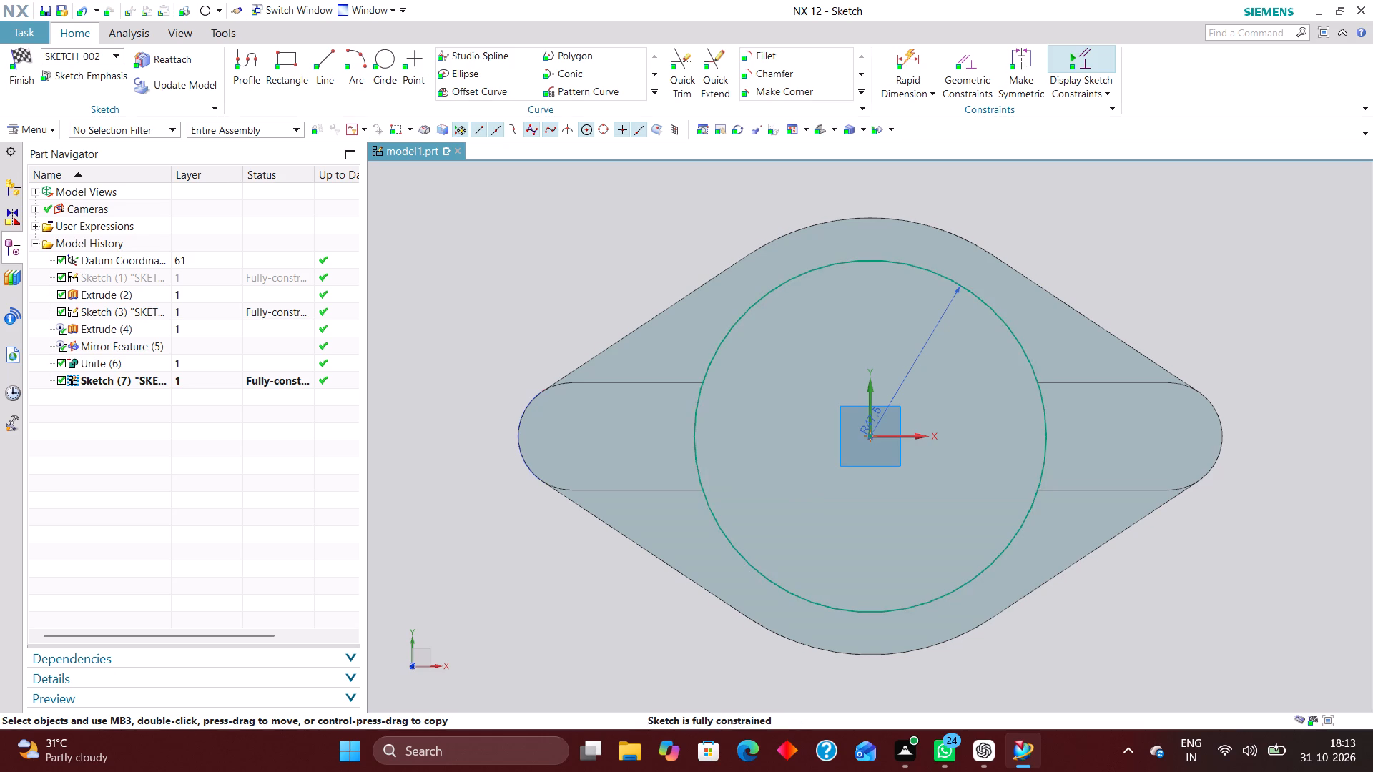
click(22, 60)
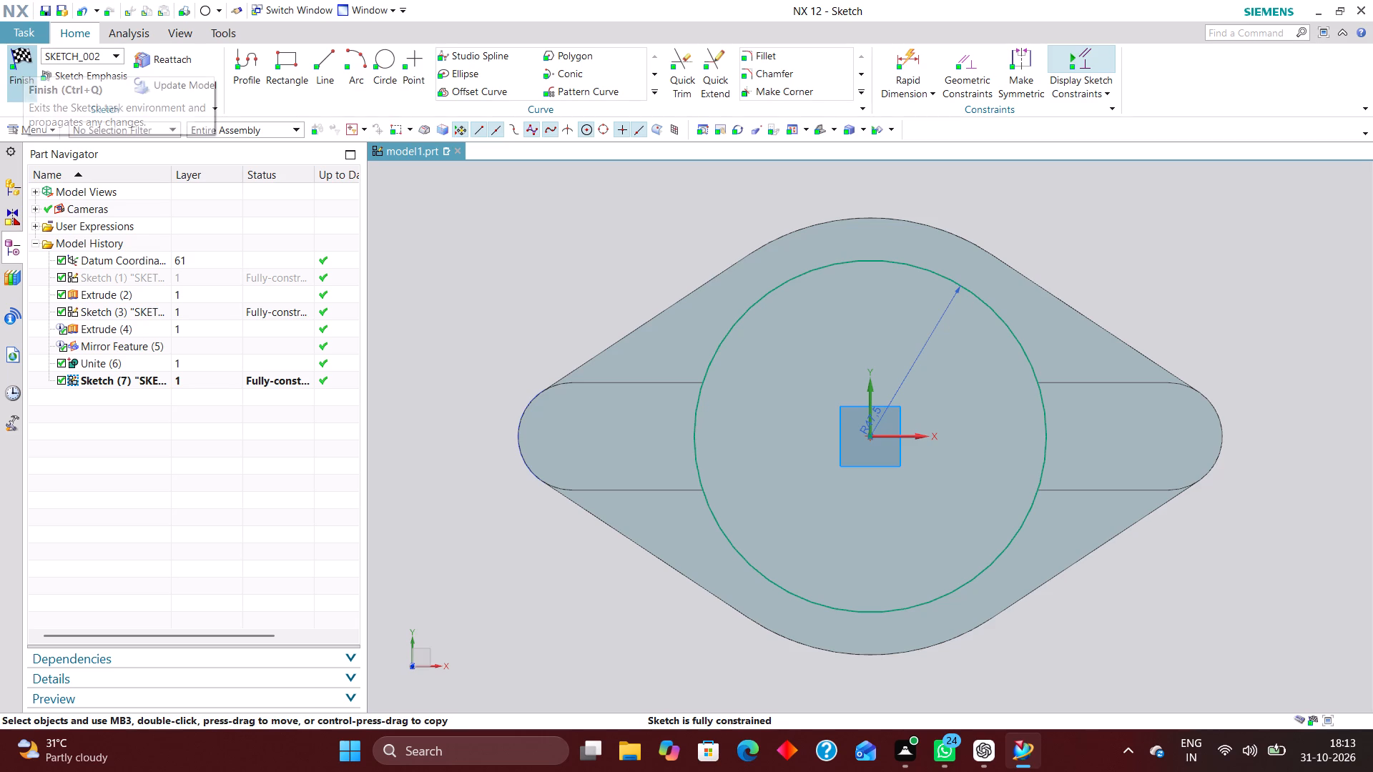
Extrude the central R47.5 circle sketch upward, united with the base plate body.
click(200, 49)
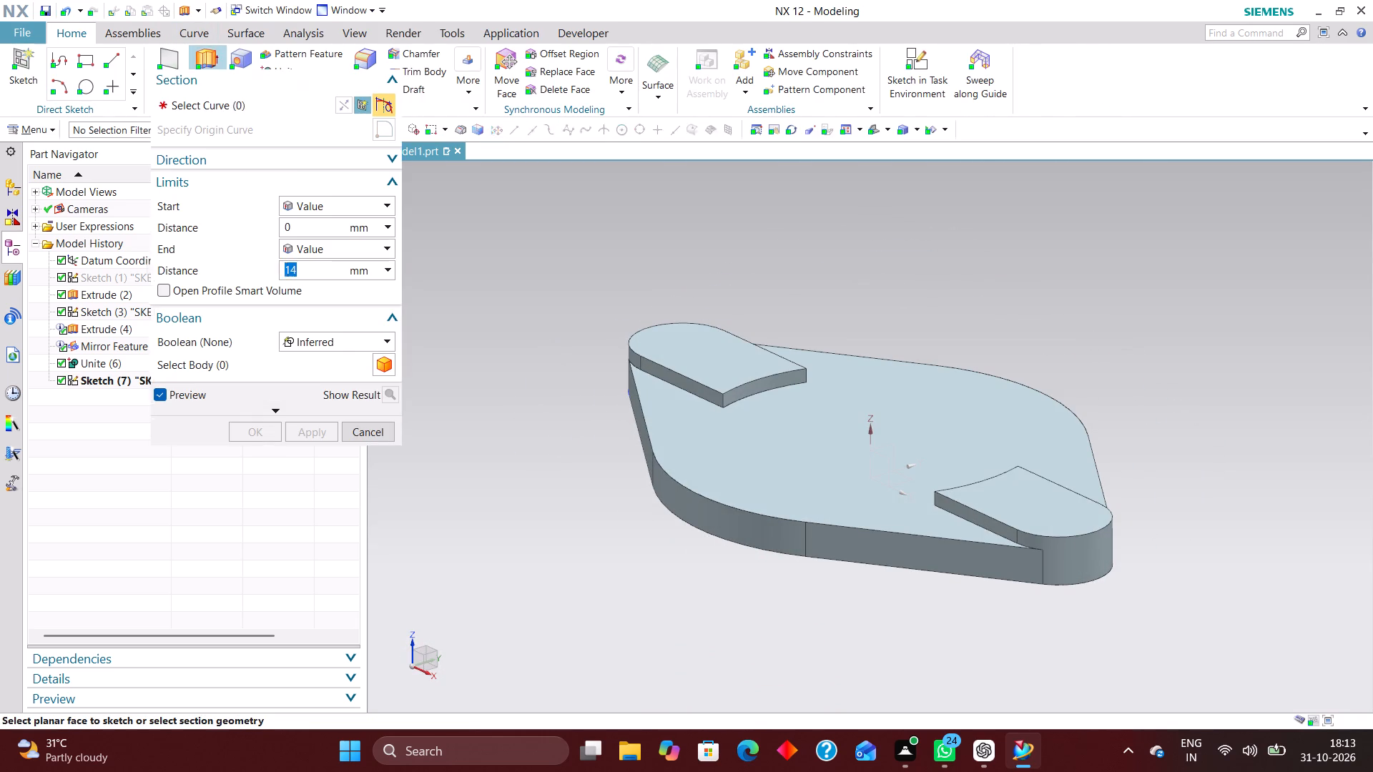
click(107, 379)
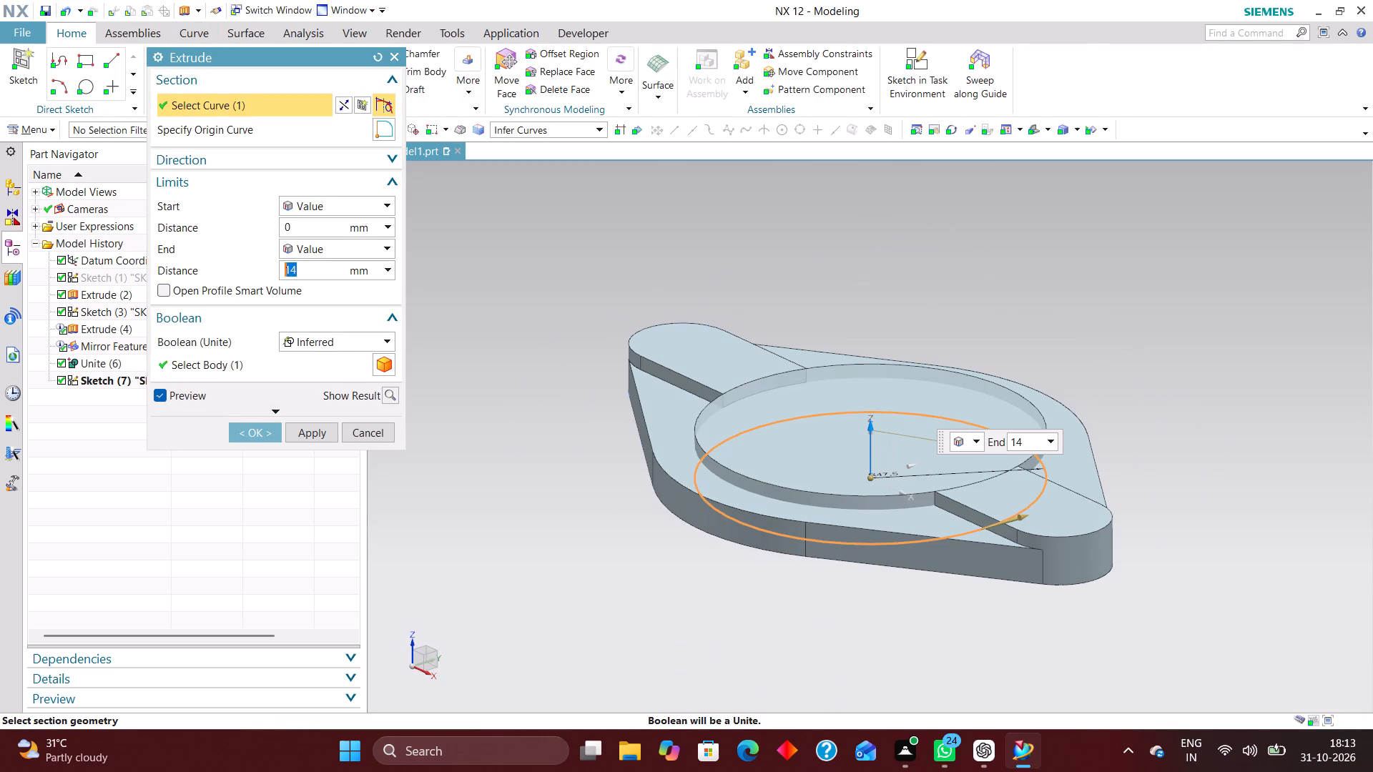
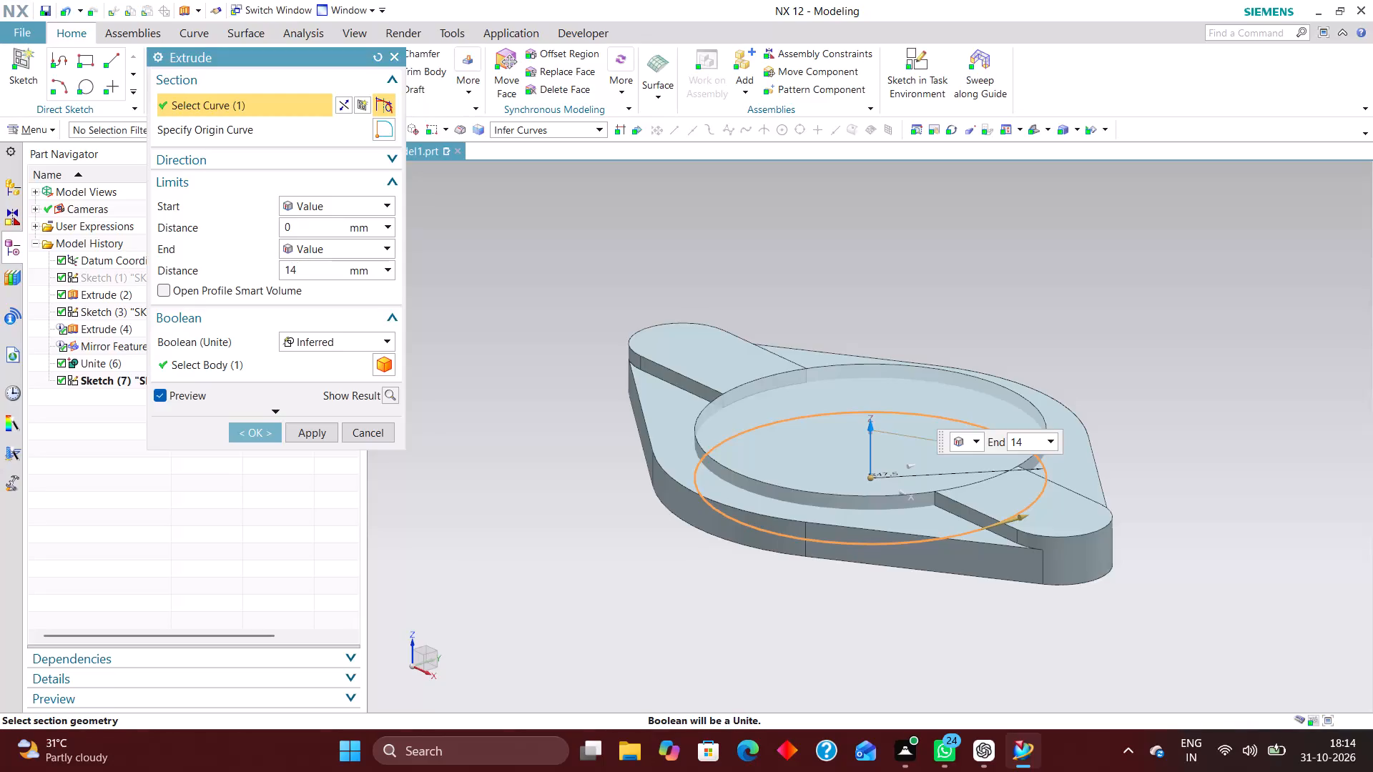
Set the central circle's extrusion end distance to 14+8 mm and complete the extrude.
text(+8)
key(Return)
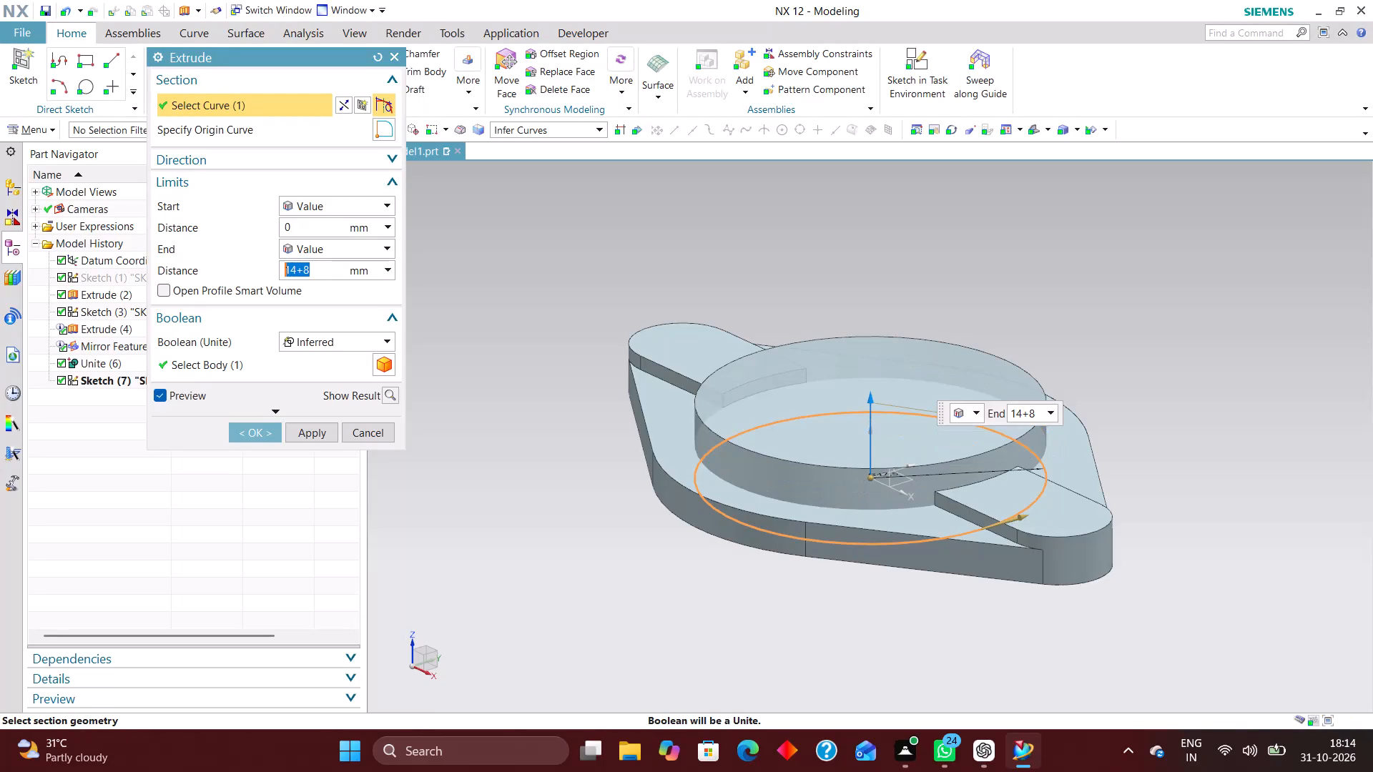
click(277, 436)
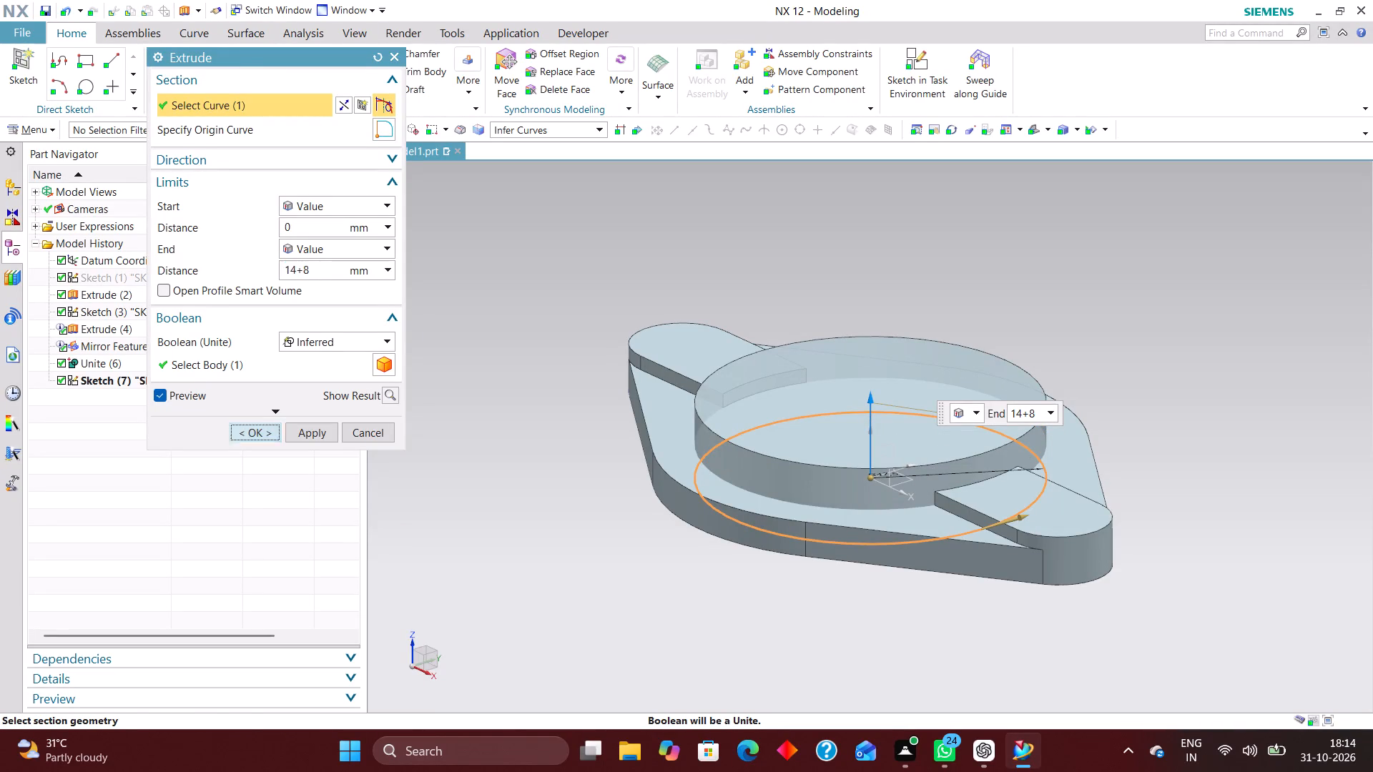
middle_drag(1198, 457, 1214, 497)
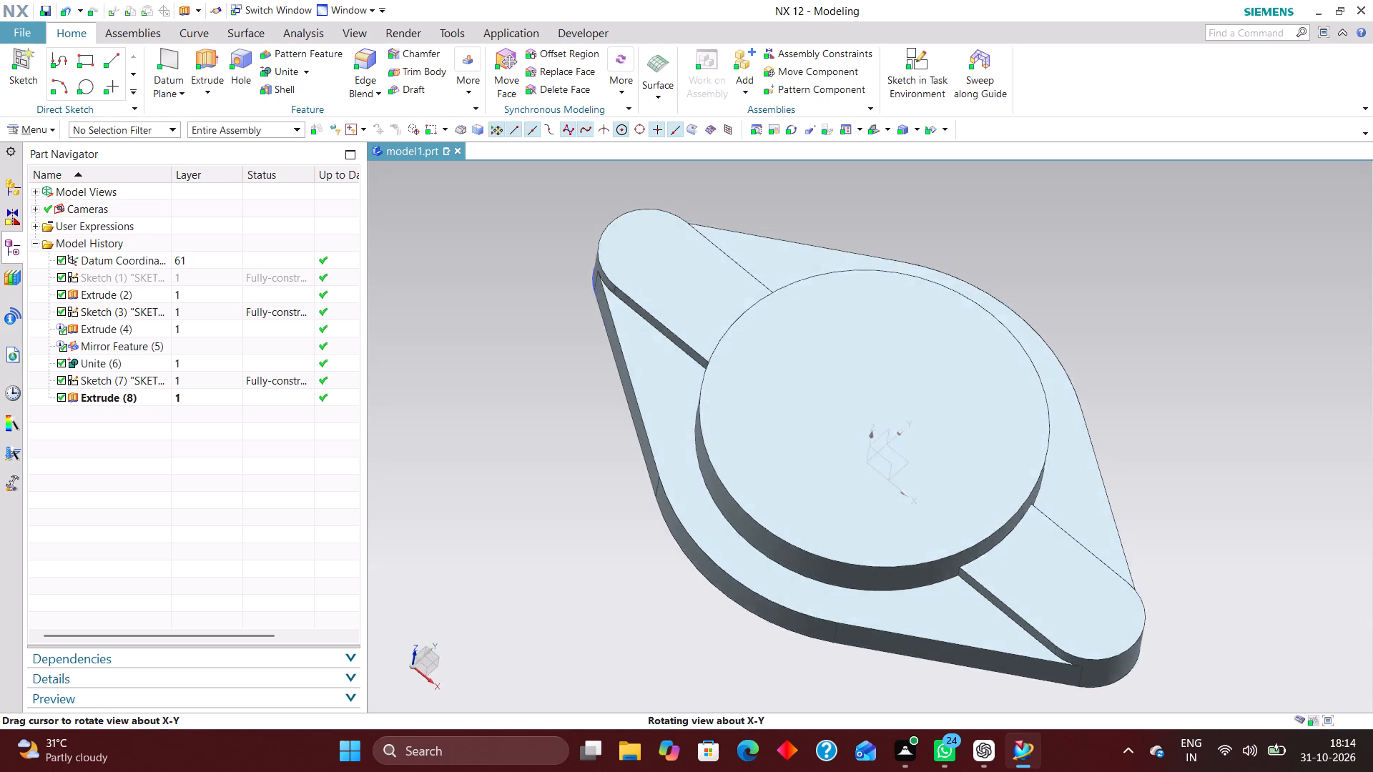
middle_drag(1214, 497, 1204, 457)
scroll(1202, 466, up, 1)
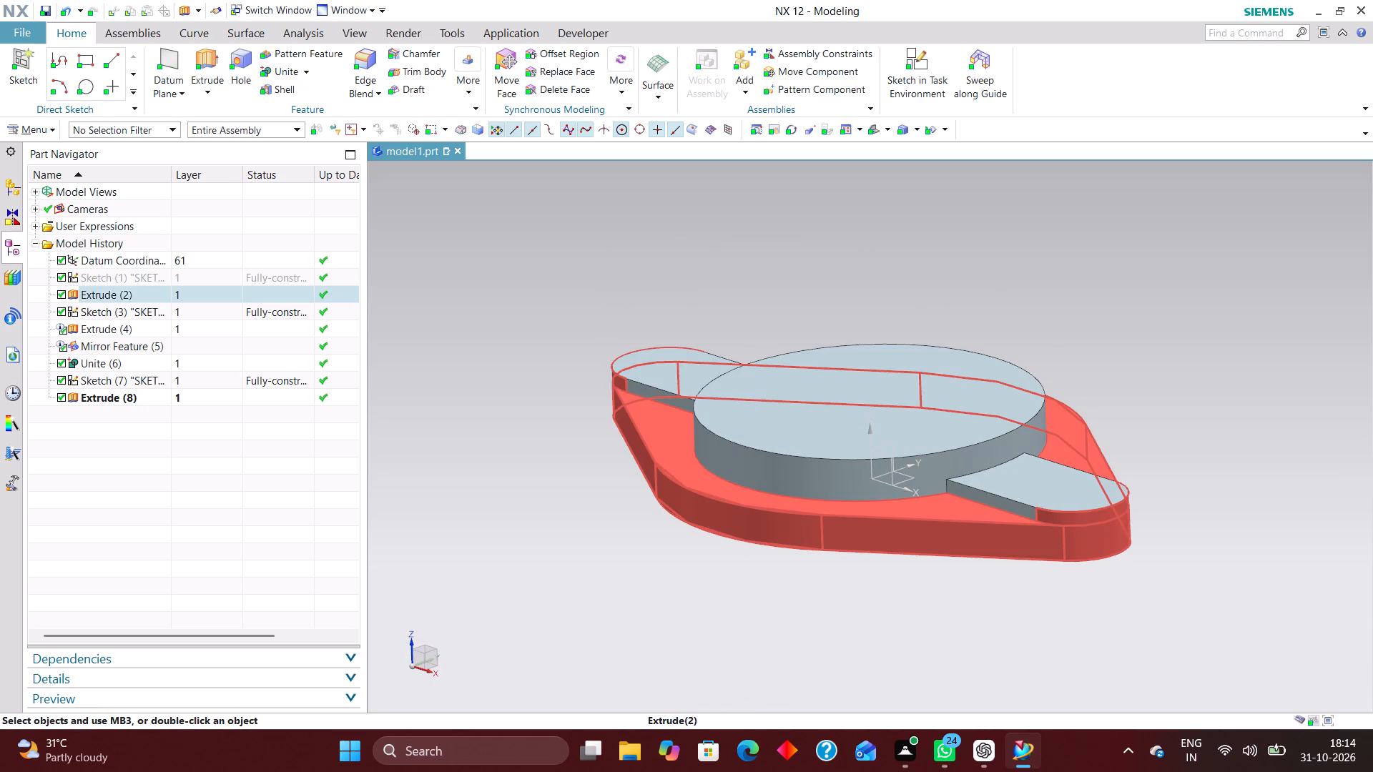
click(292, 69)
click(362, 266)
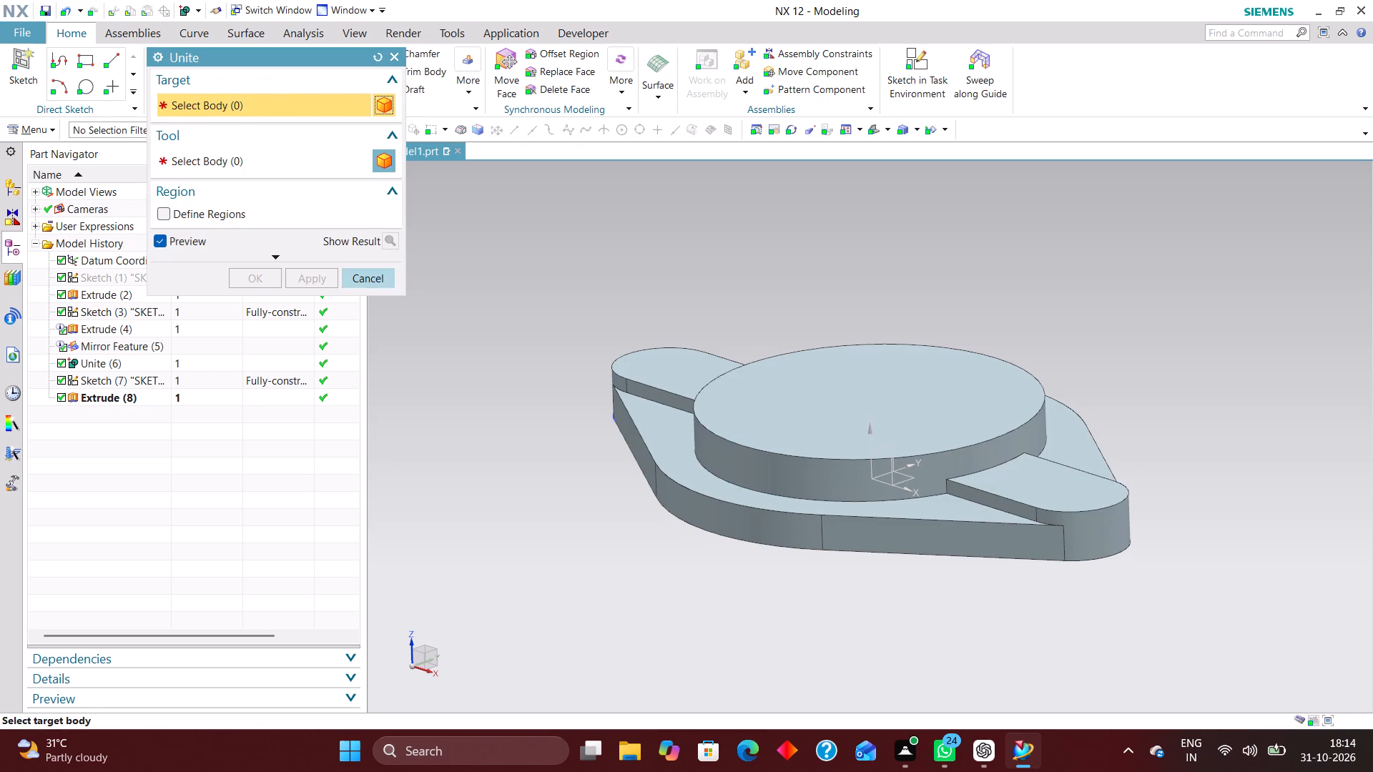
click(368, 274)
Edit the central cylinder's extrude with rollback and set its Boolean to None, keeping it a separate body.
click(143, 397)
right_click(142, 395)
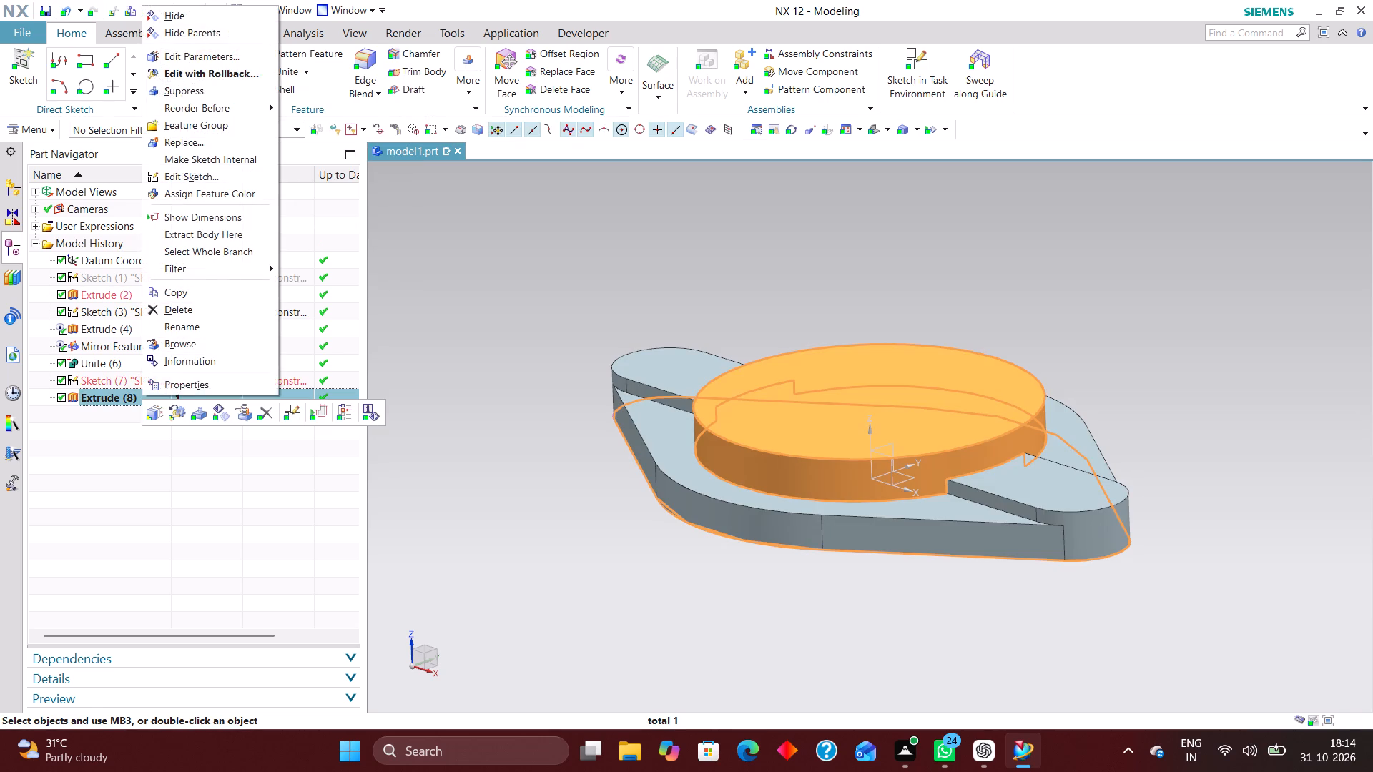
click(230, 71)
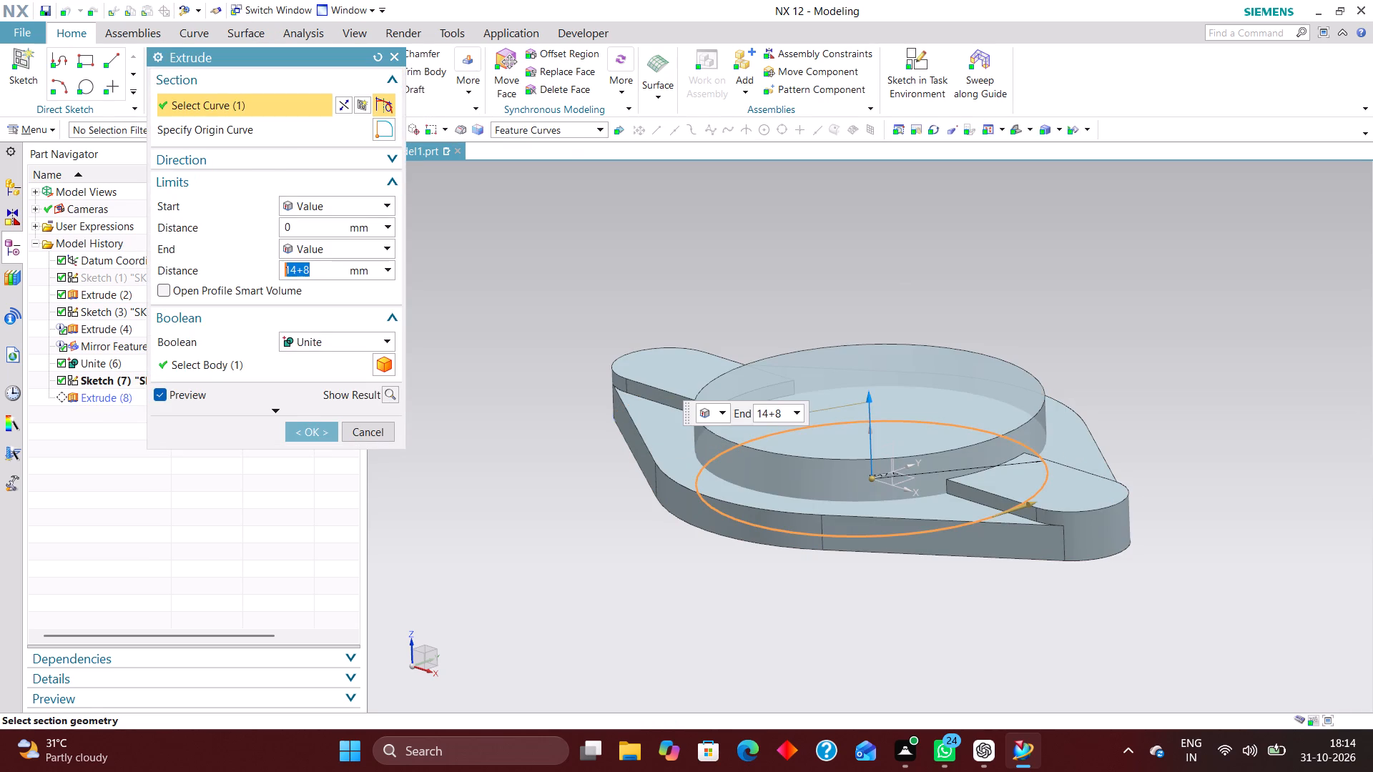
click(340, 342)
click(335, 358)
click(305, 407)
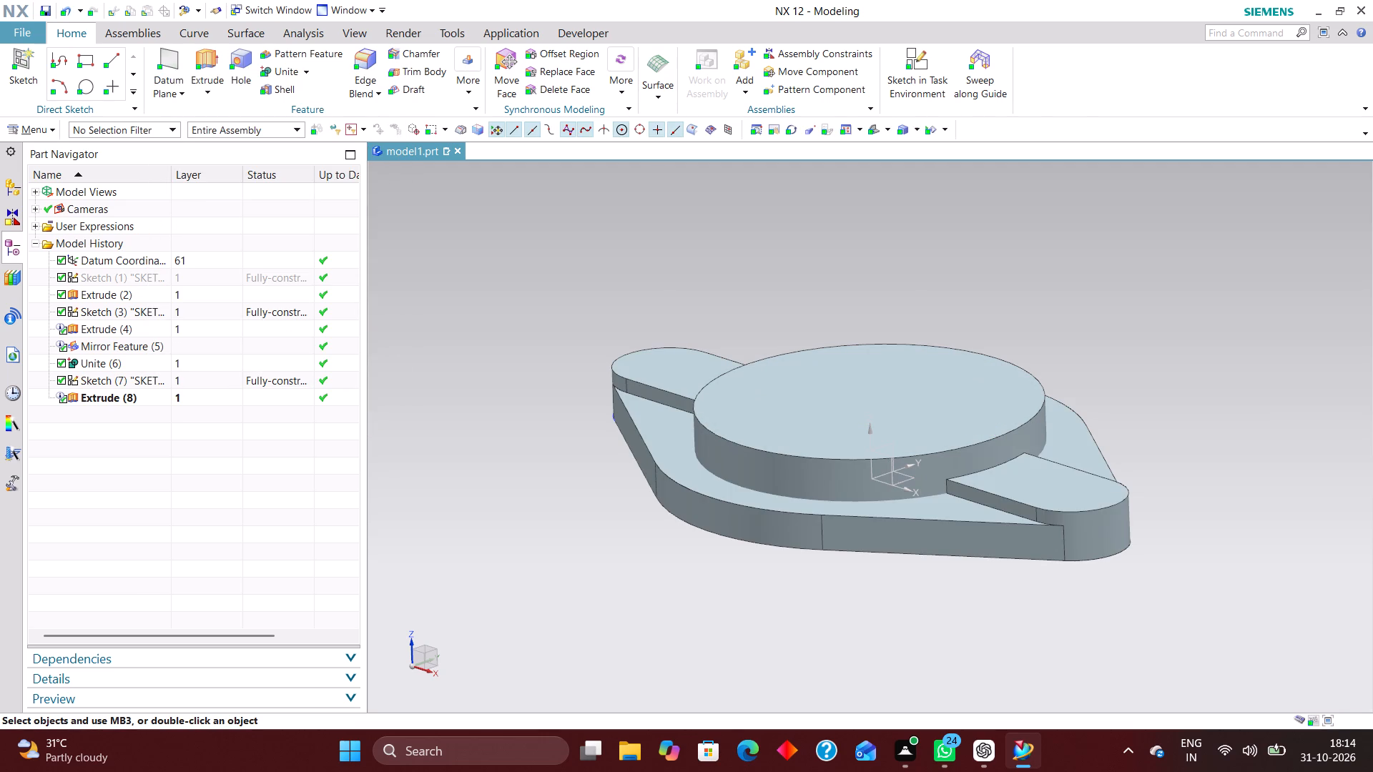
Unite the central cylinder with the flanged base plate, using the base plate as the target body.
click(289, 67)
click(692, 493)
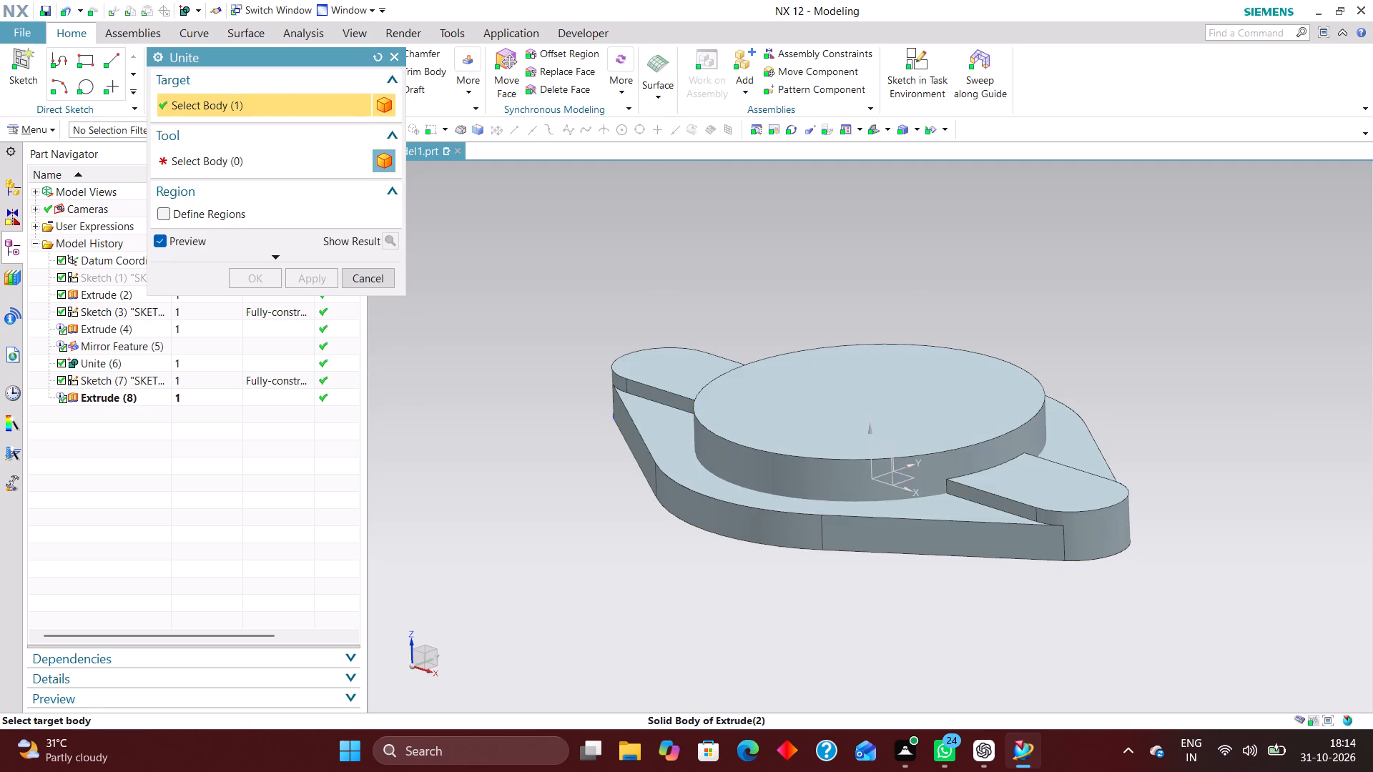
click(764, 458)
click(255, 281)
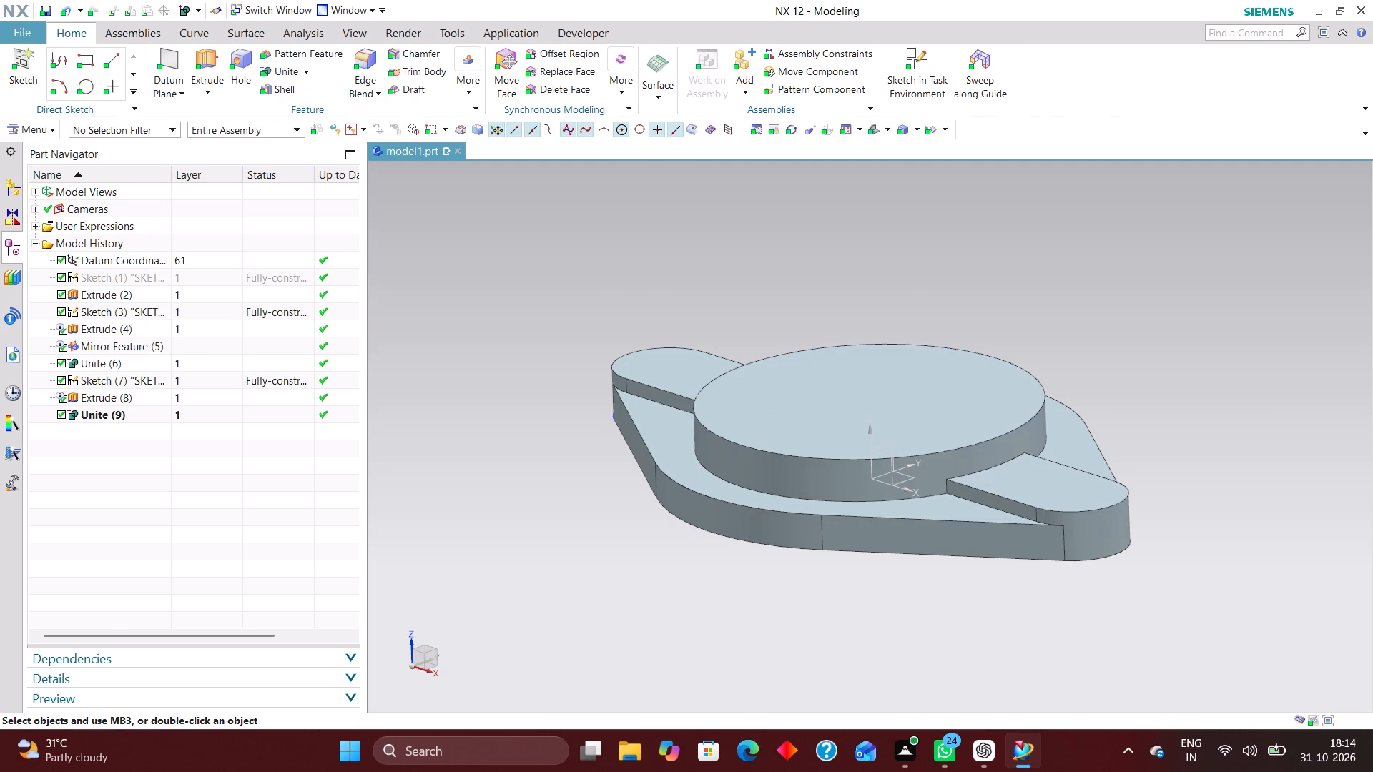
Inspect the united base plate, lugs and central cylinder from several angles.
middle_drag(921, 330, 899, 325)
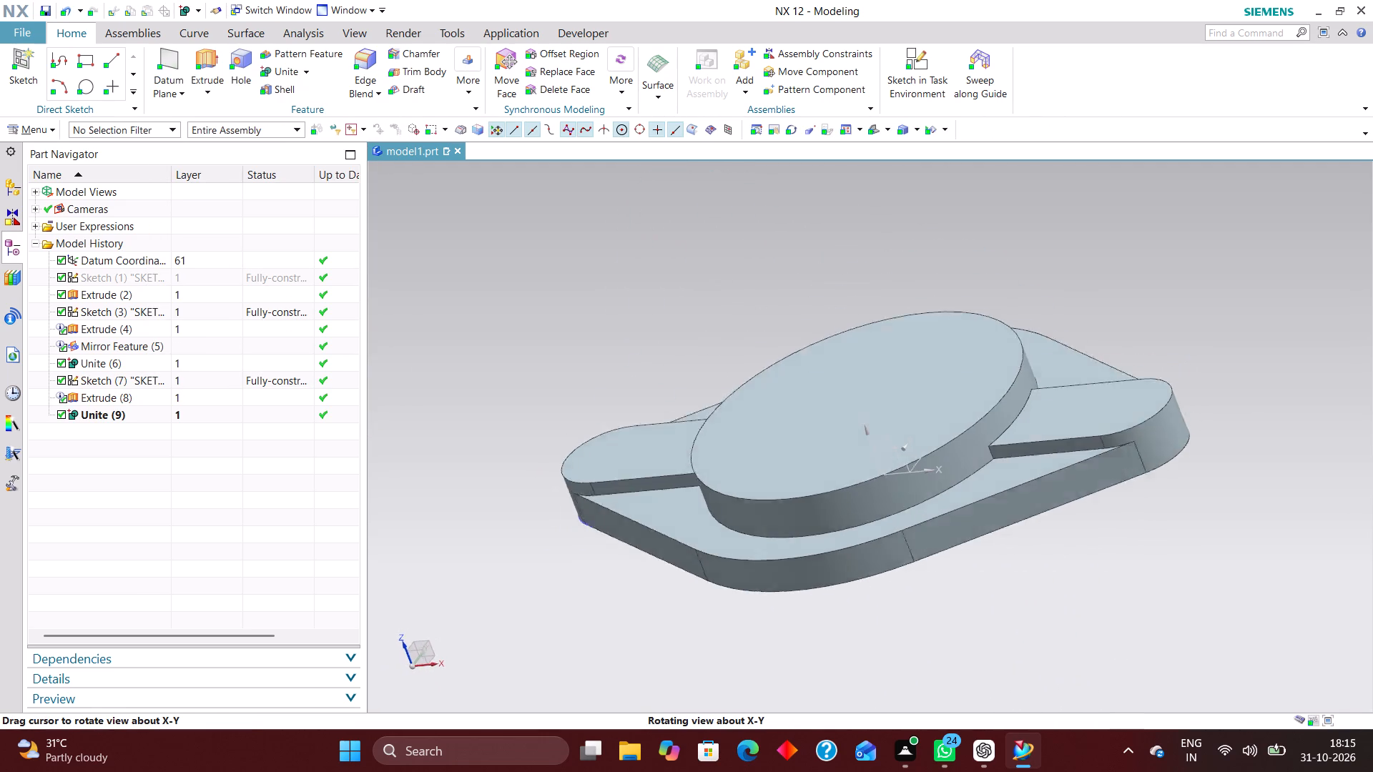
middle_drag(899, 325, 895, 327)
click(870, 129)
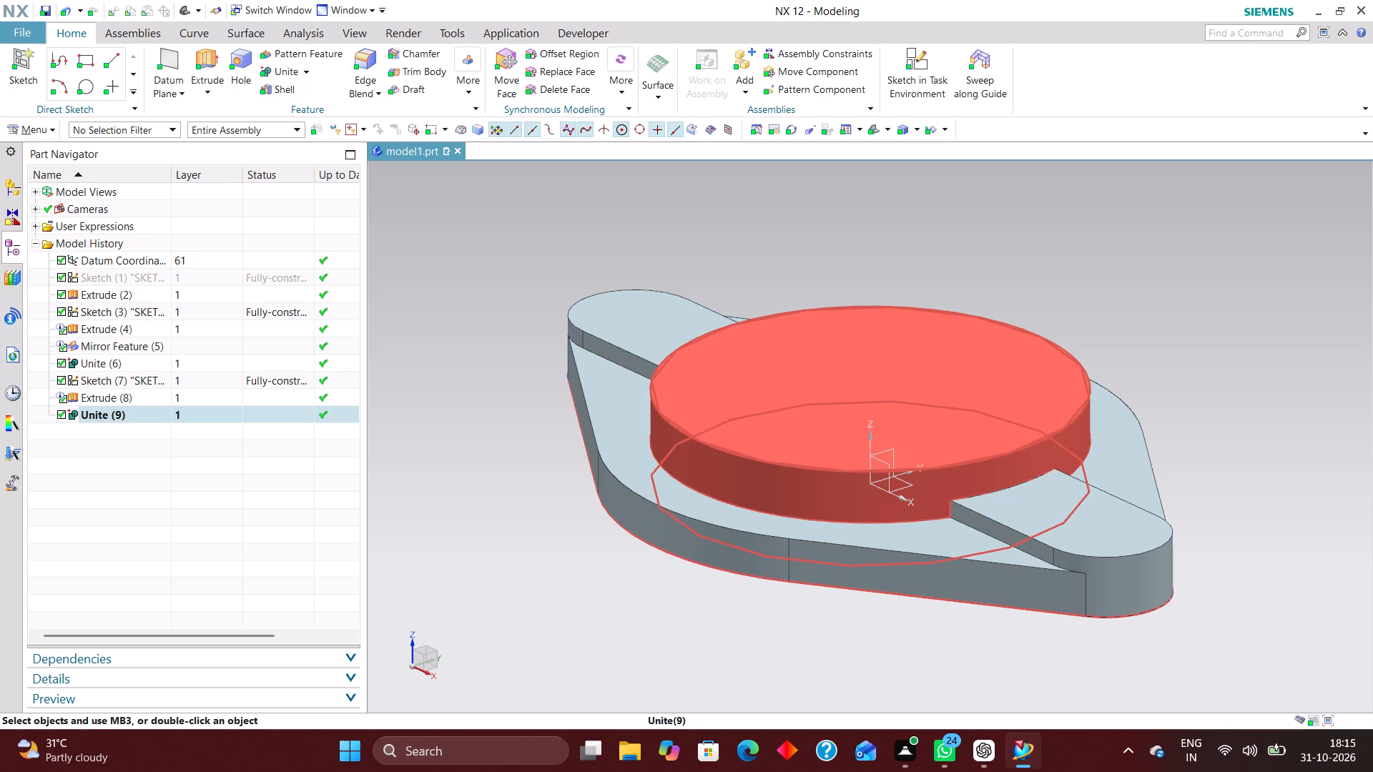
scroll(1093, 427, down, 1)
scroll(1050, 523, down, 1)
scroll(1075, 451, up, 4)
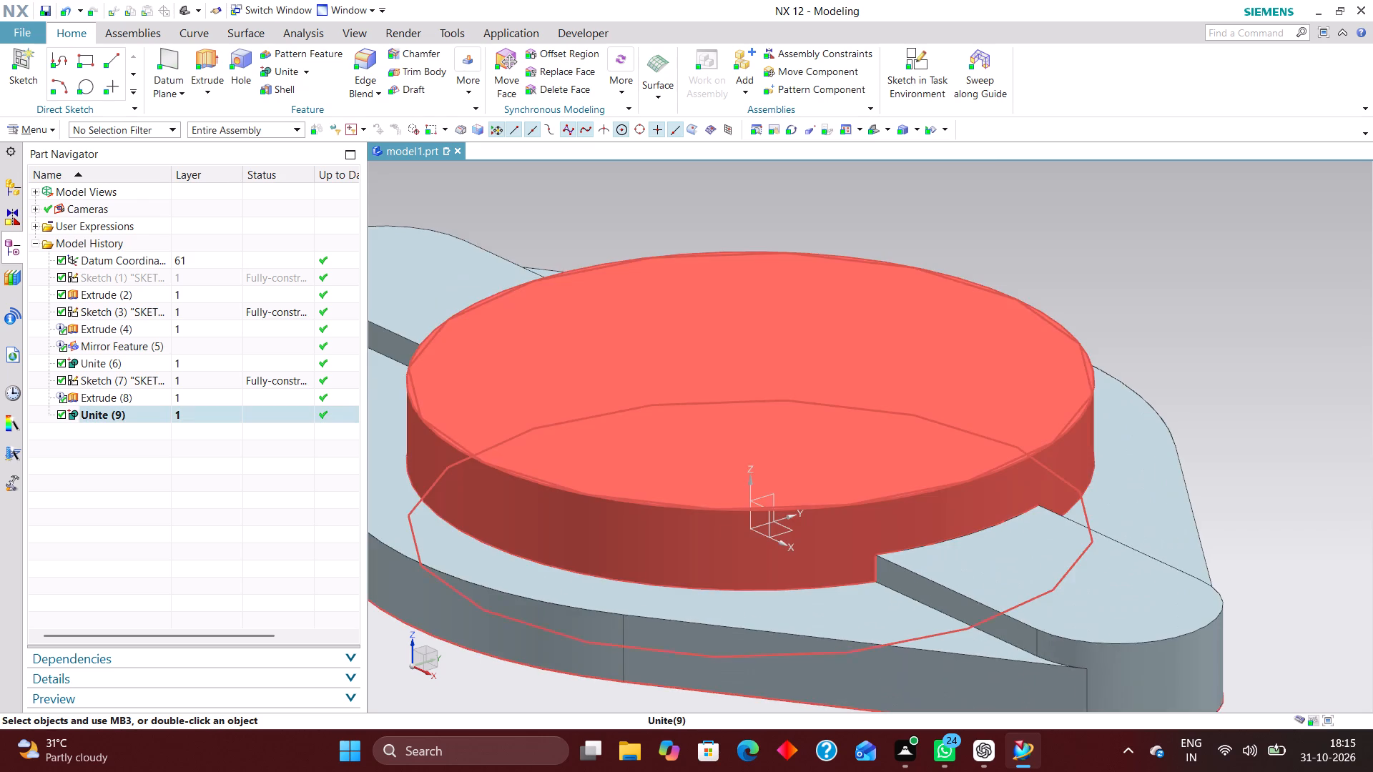
scroll(1039, 460, down, 3)
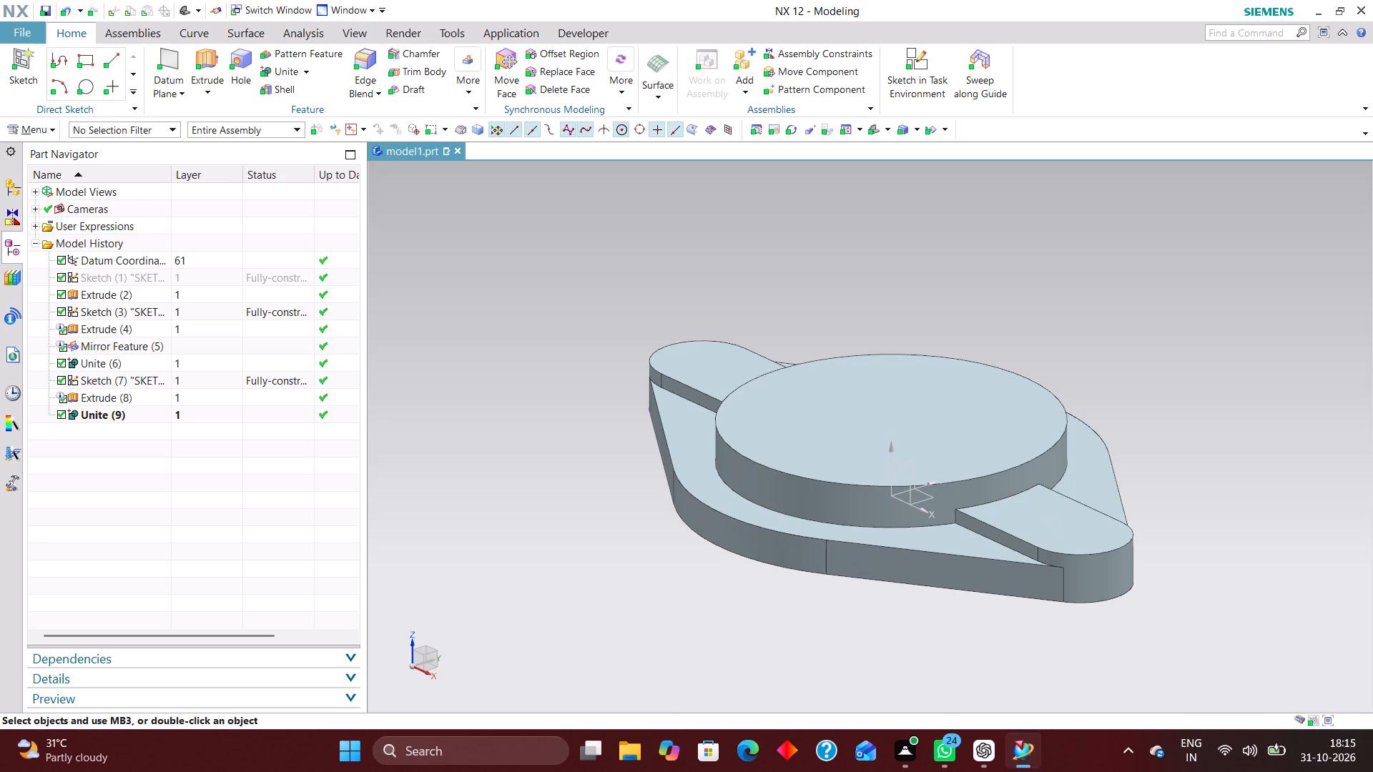
scroll(998, 357, down, 1)
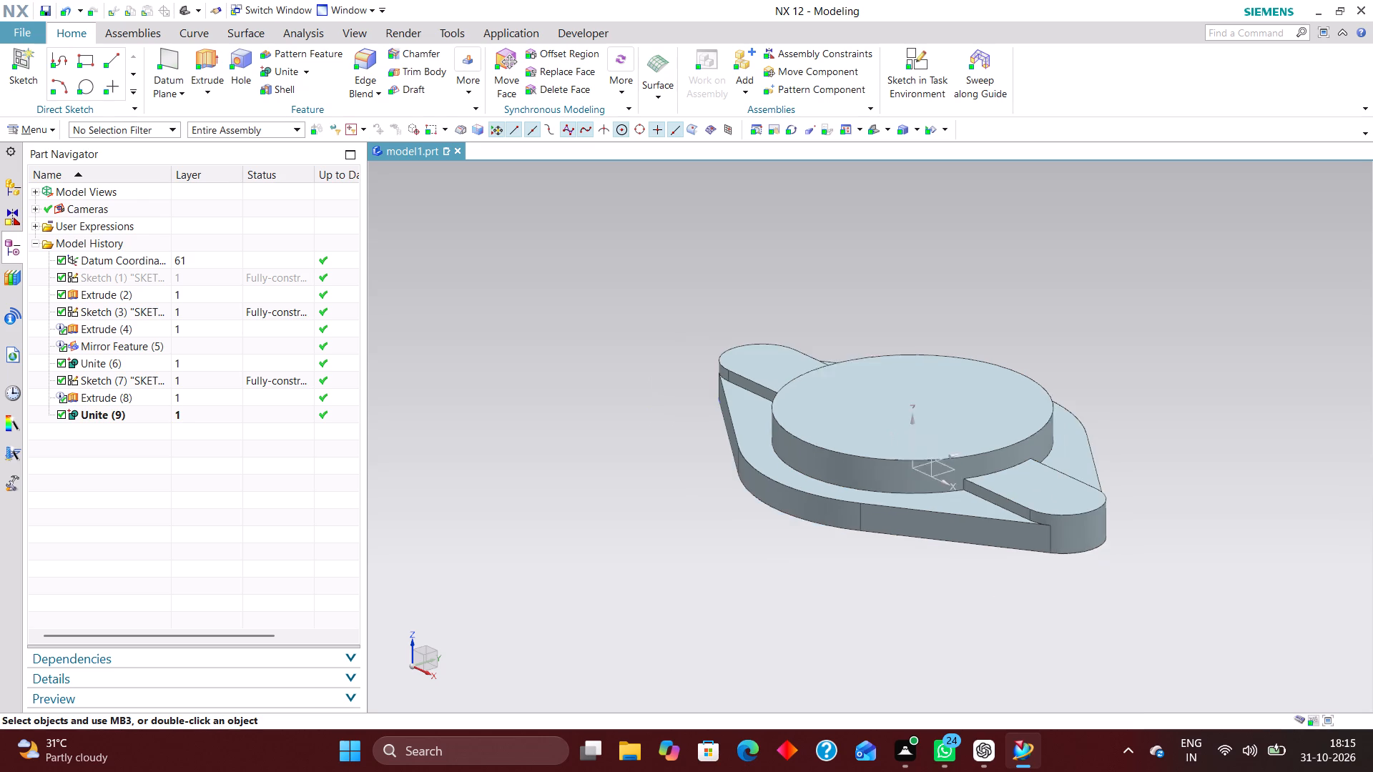
scroll(990, 404, up, 3)
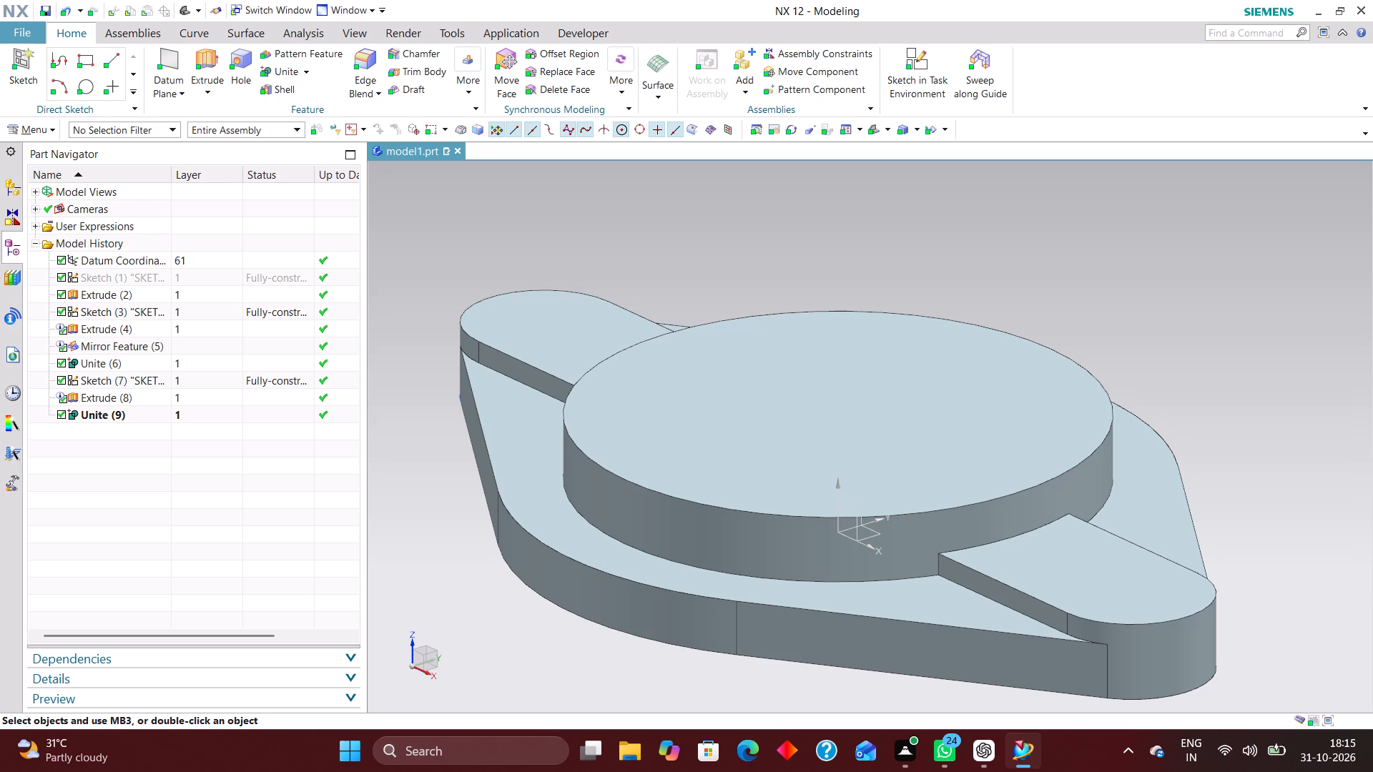
scroll(991, 319, down, 2)
middle_drag(975, 289, 1012, 369)
scroll(1022, 343, up, 1)
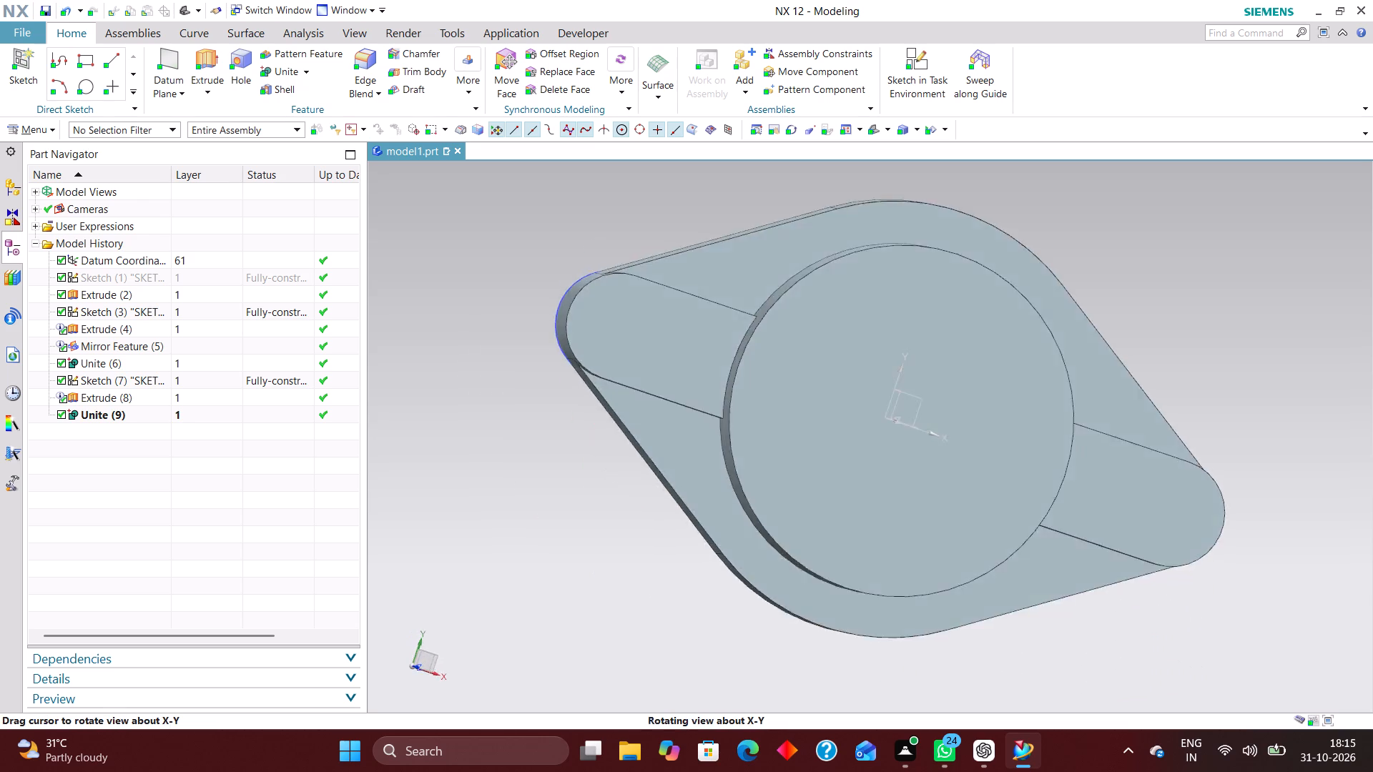
middle_drag(1012, 369, 995, 332)
click(871, 131)
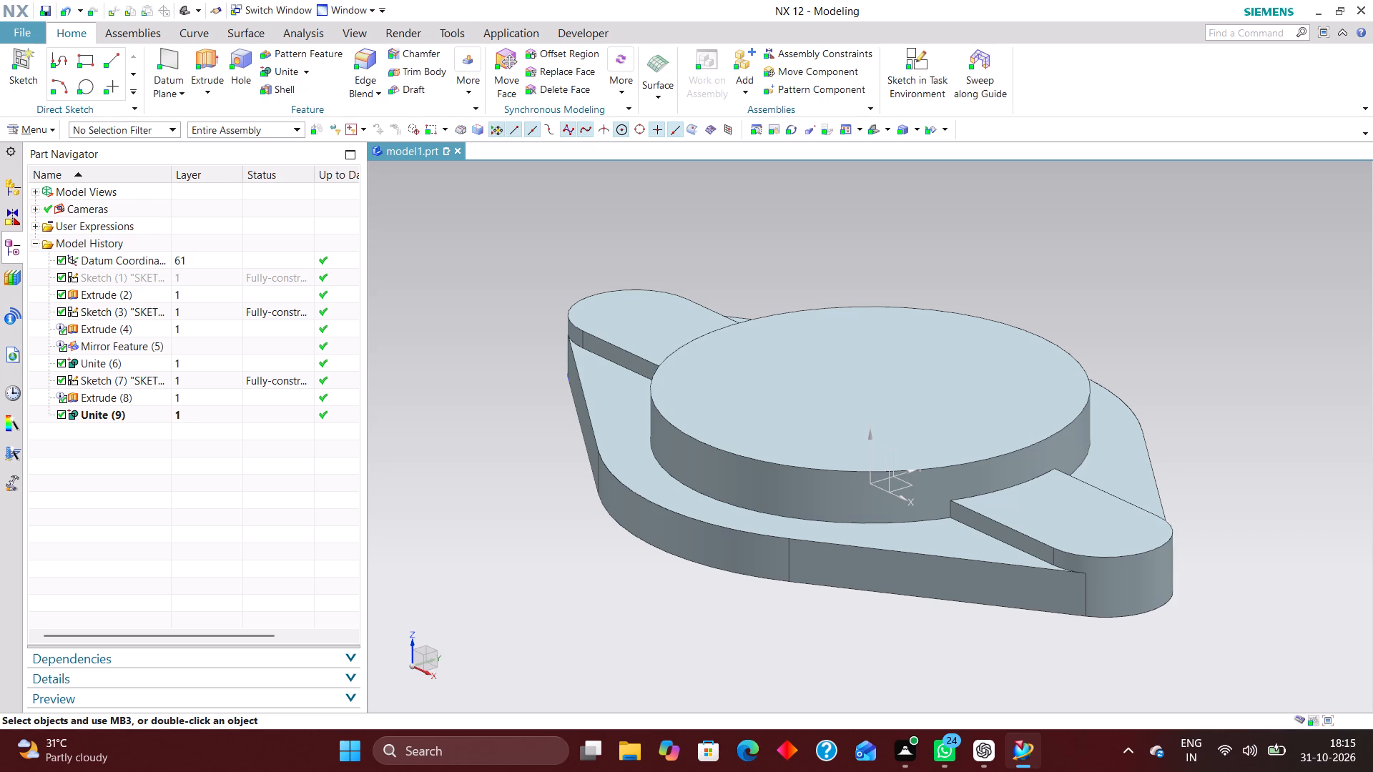
Create a sketch on the XY plane and draw a line from the origin up and left past the flange, about 53° from the Y axis.
click(927, 57)
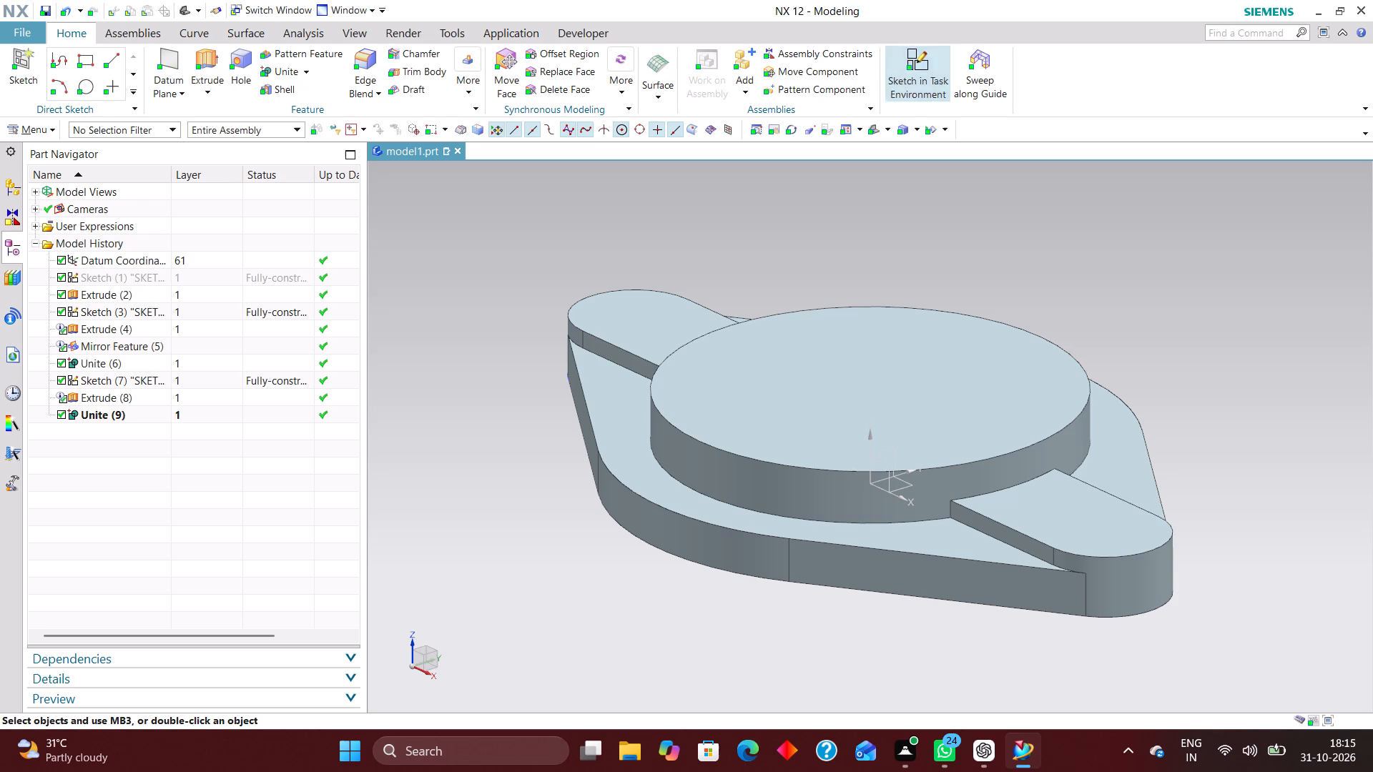
click(908, 487)
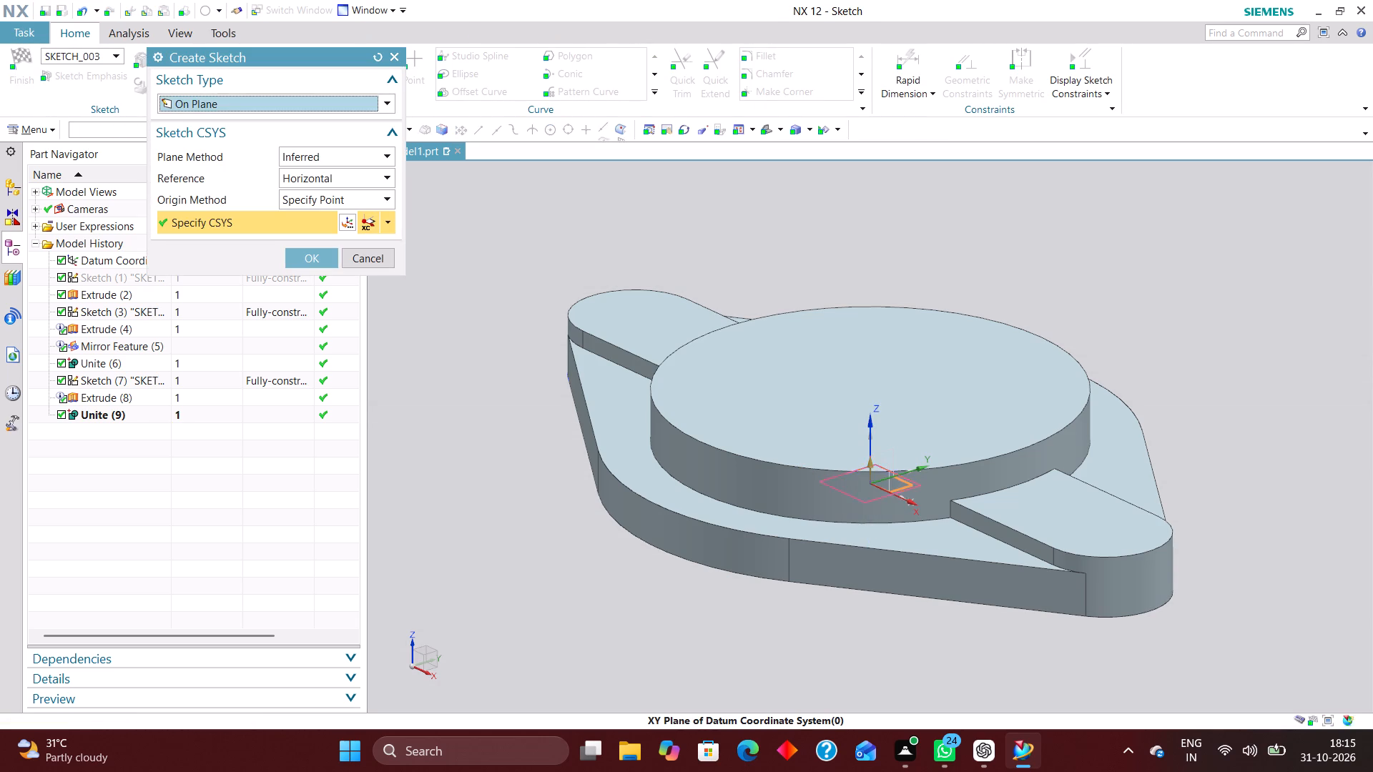
click(325, 261)
scroll(837, 279, down, 4)
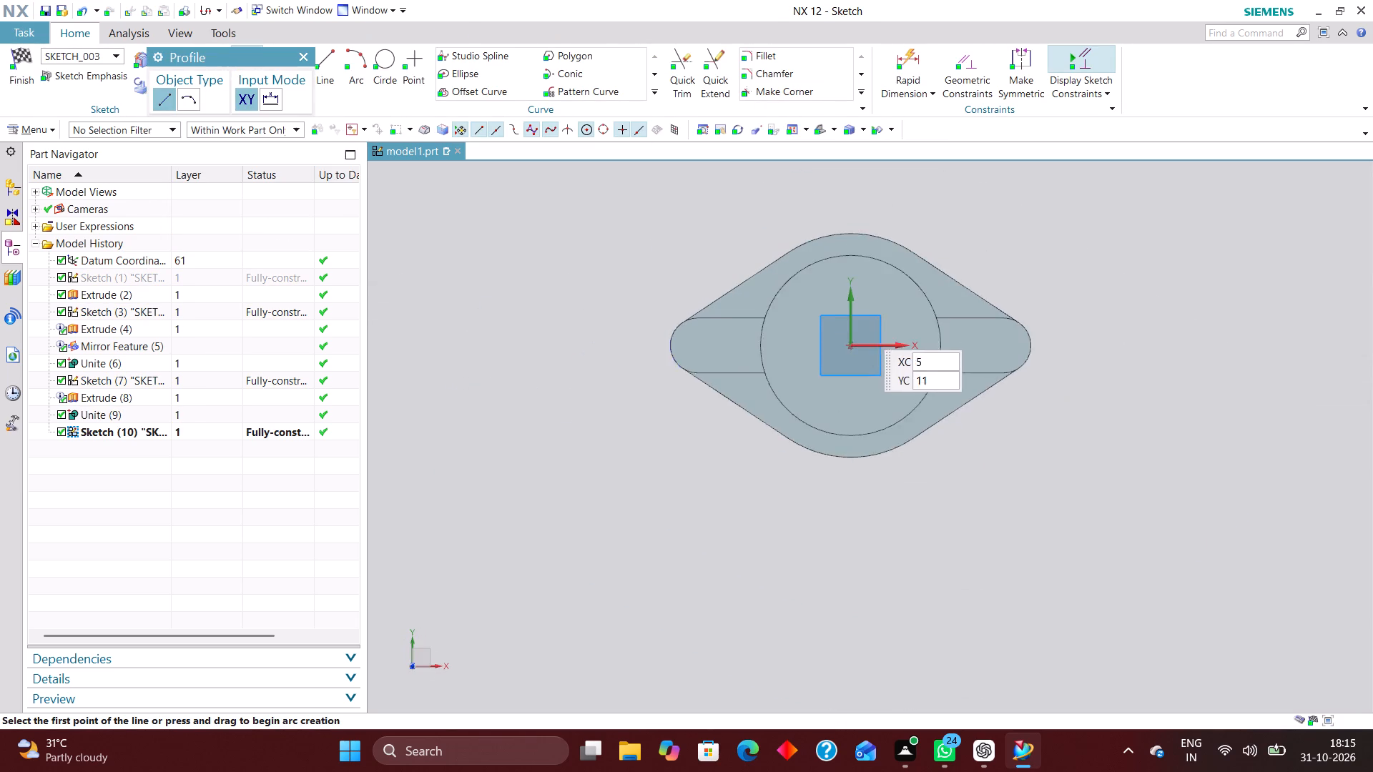
scroll(862, 330, up, 3)
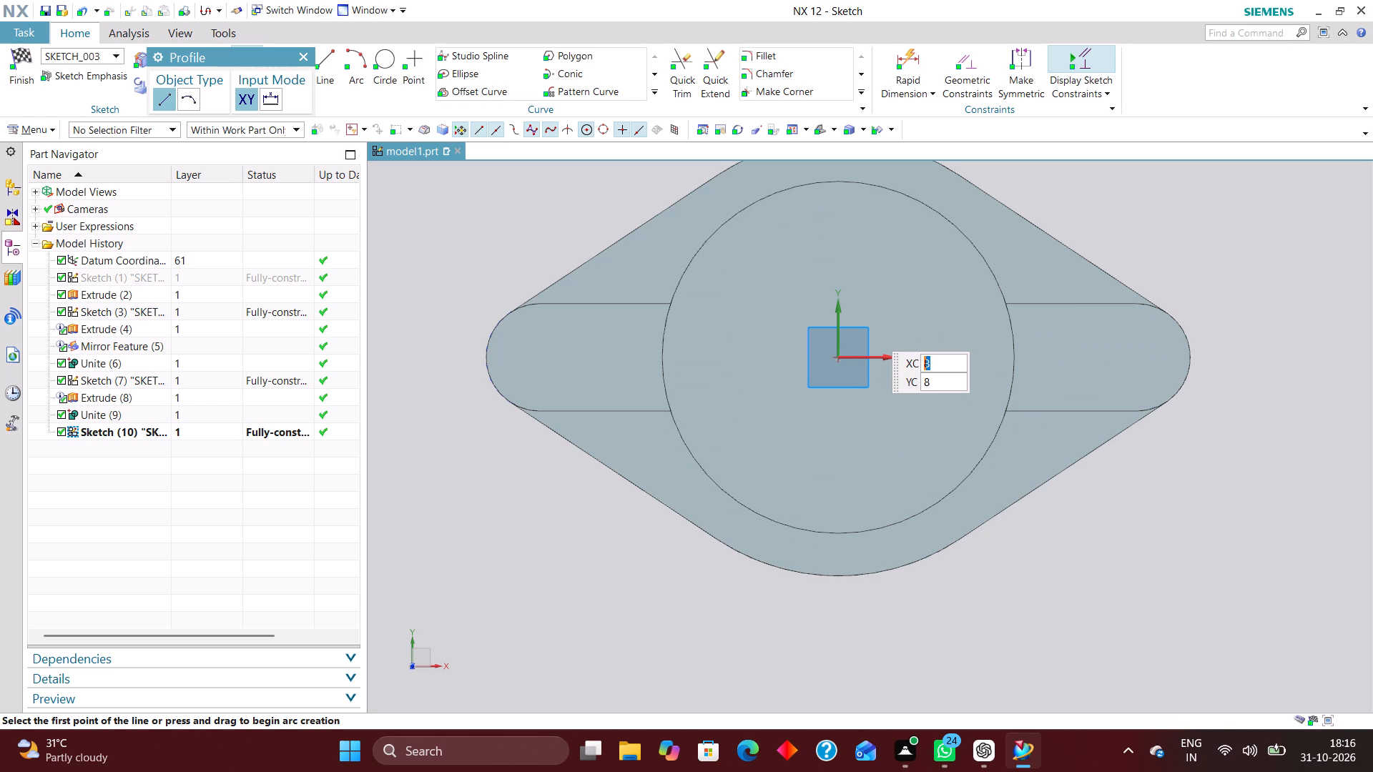
scroll(900, 392, down, 1)
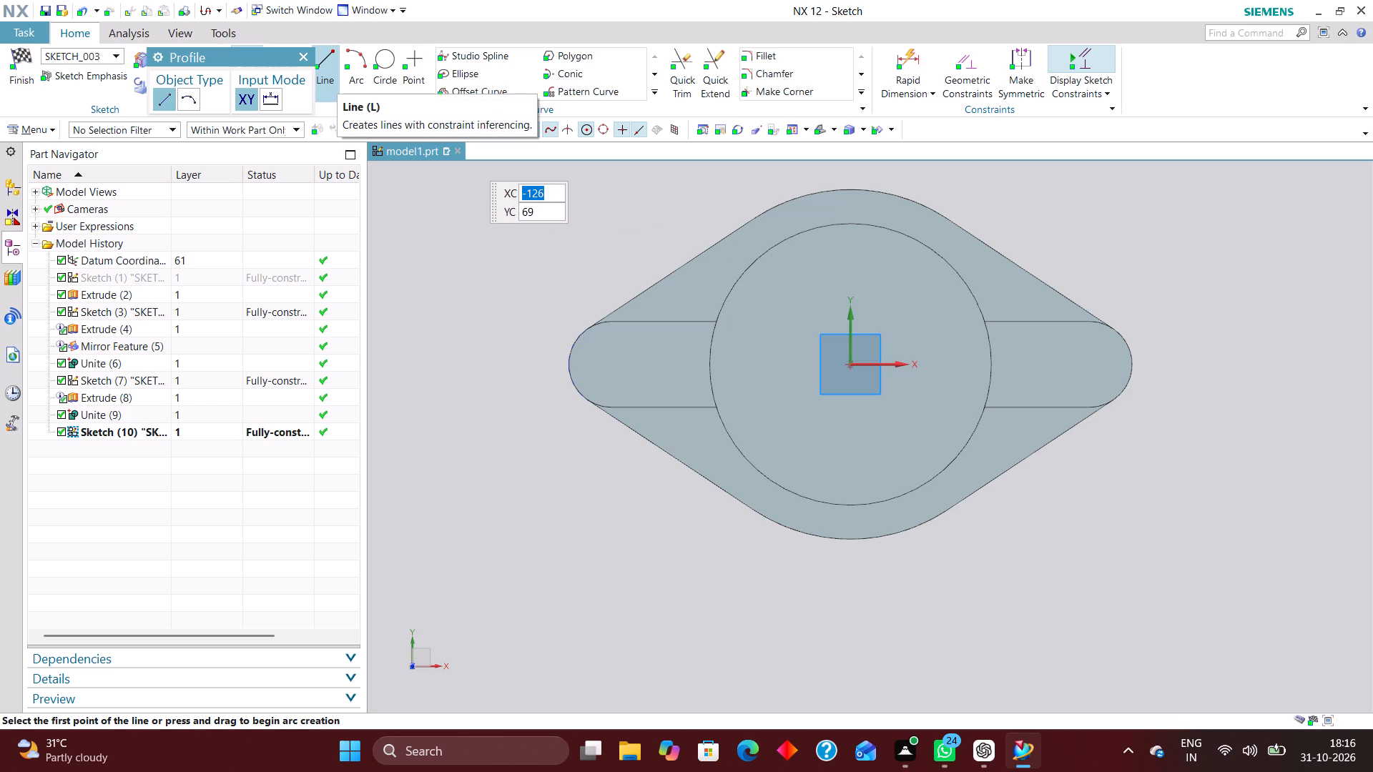
click(851, 366)
click(629, 196)
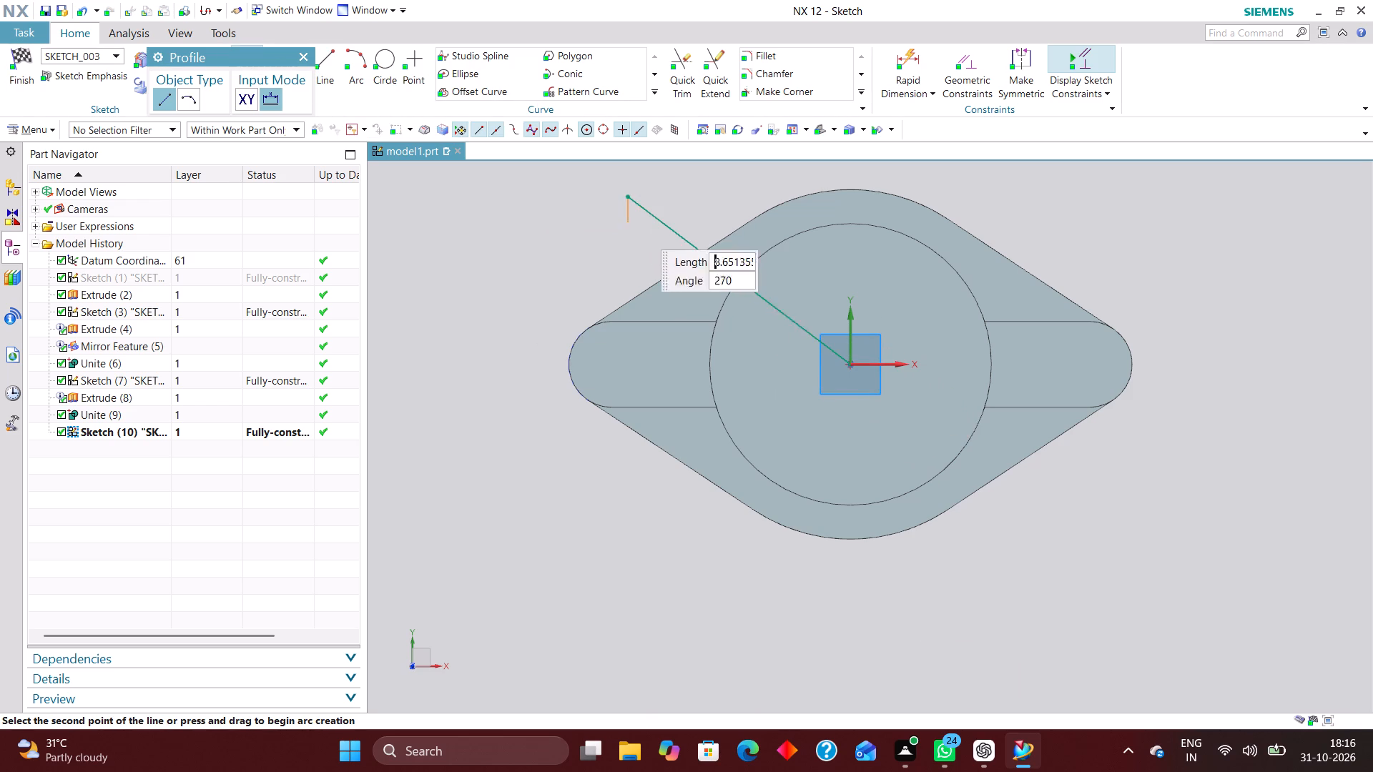
click(302, 57)
Dimension the angle between the Y axis and the sloped line with the Inferred method and set it to 45°.
scroll(839, 432, down, 2)
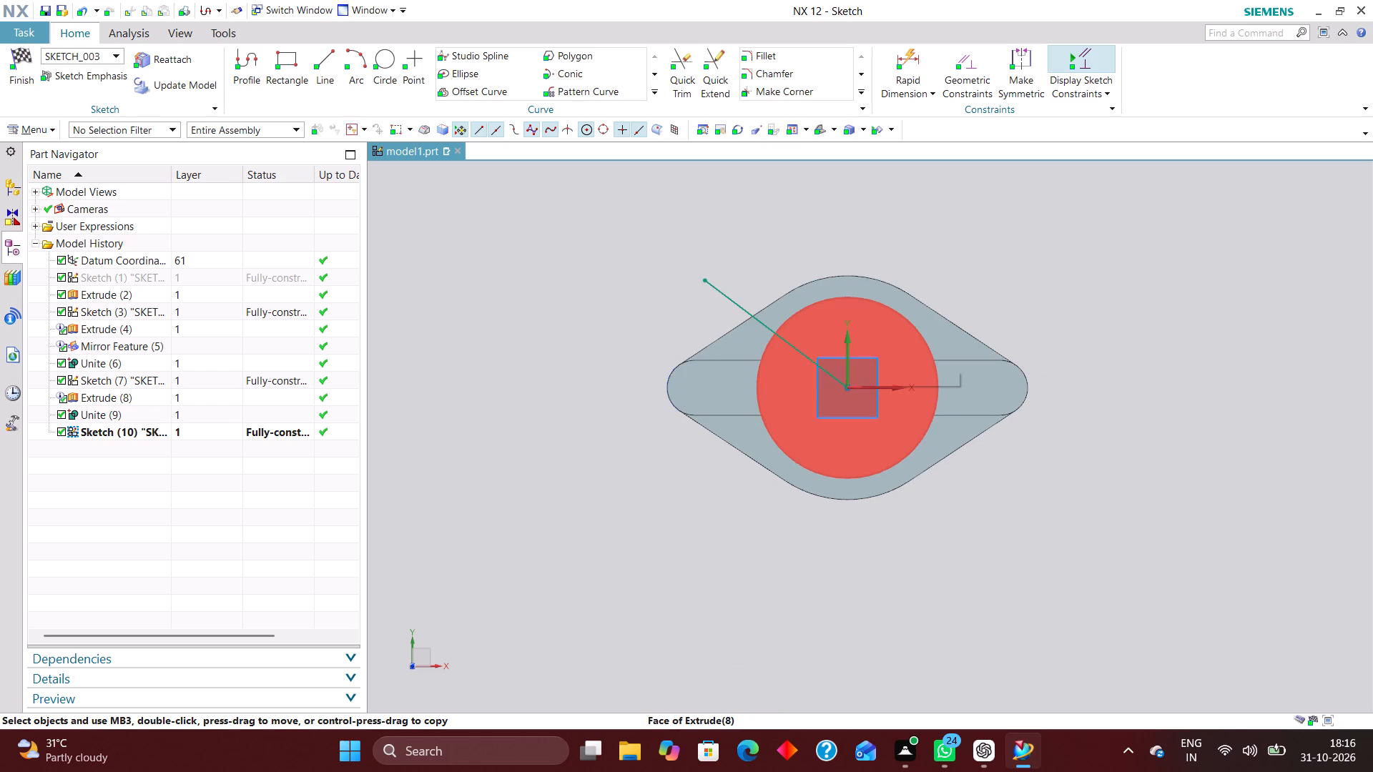
click(914, 57)
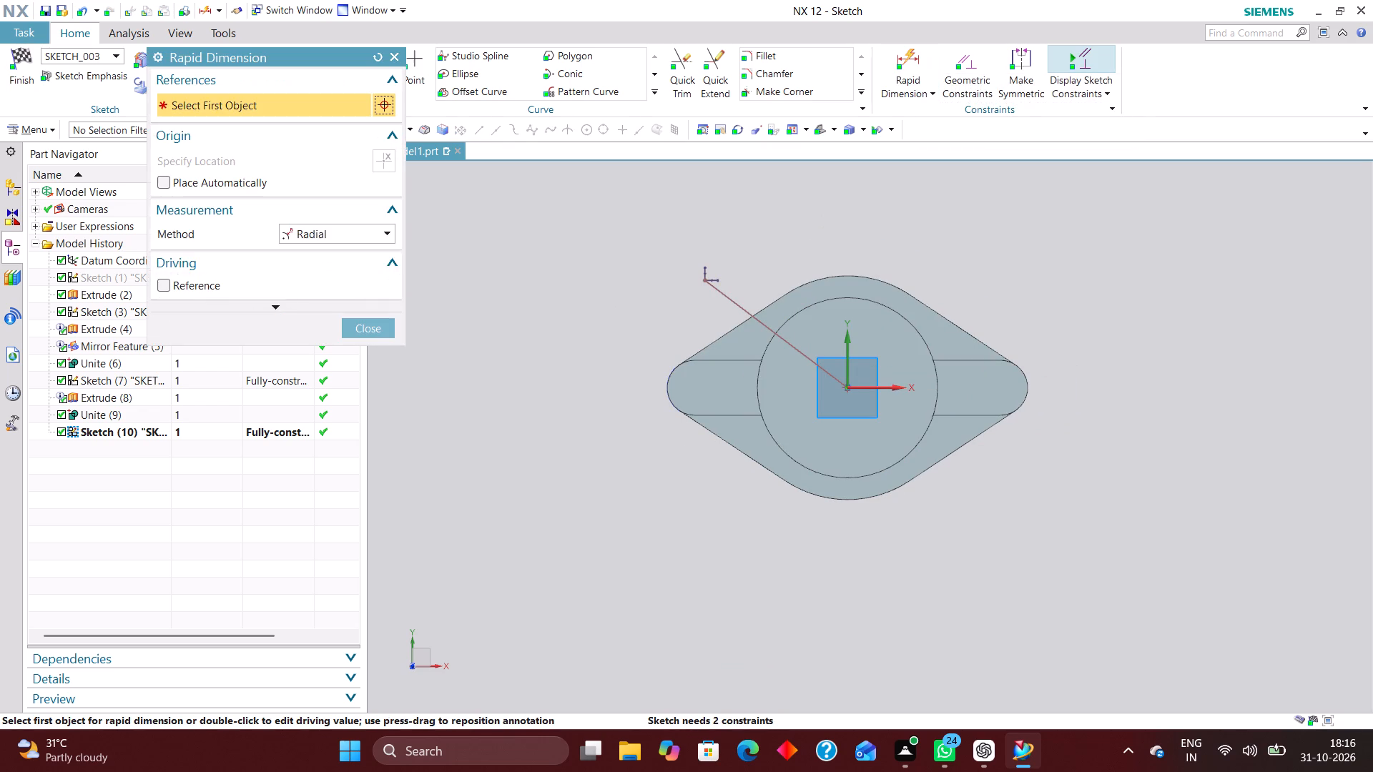
click(343, 231)
click(345, 255)
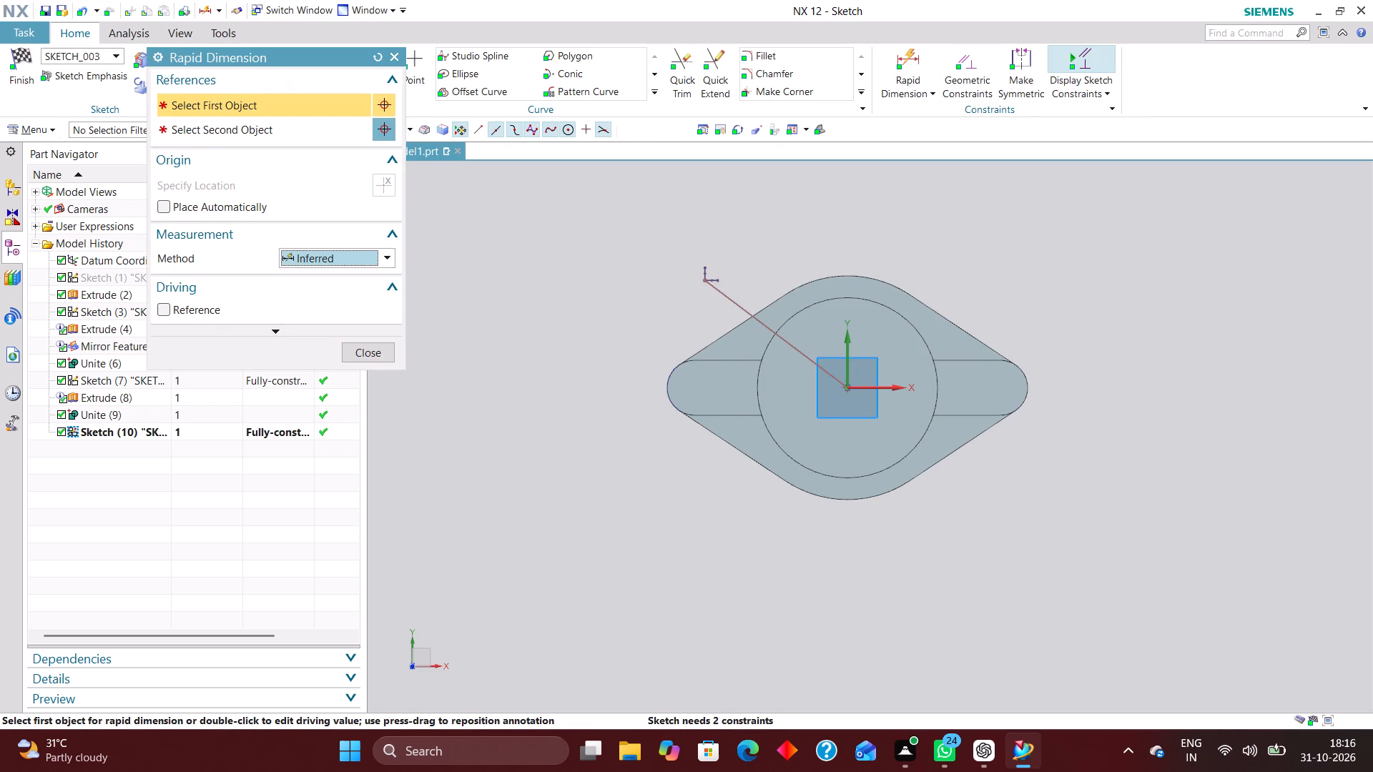
scroll(825, 343, up, 3)
click(869, 389)
click(820, 395)
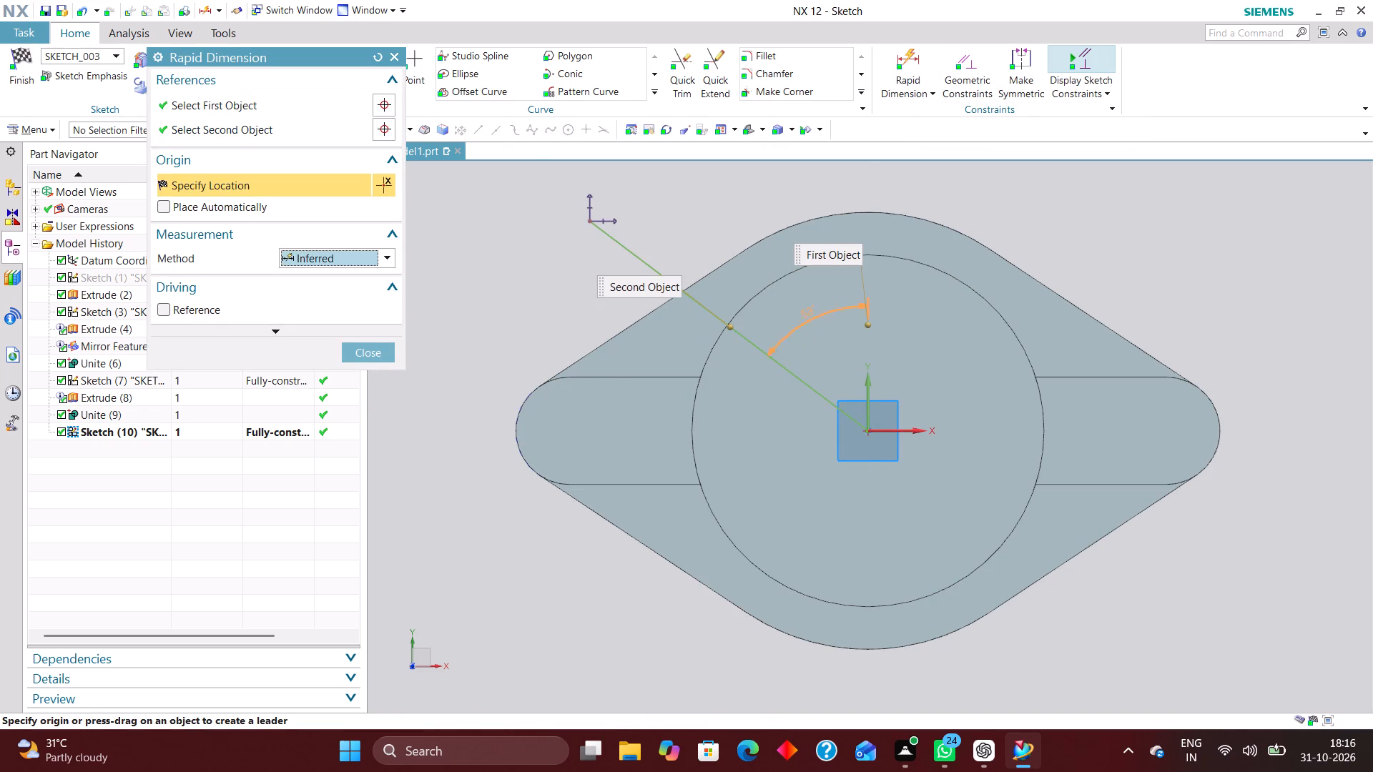
click(723, 201)
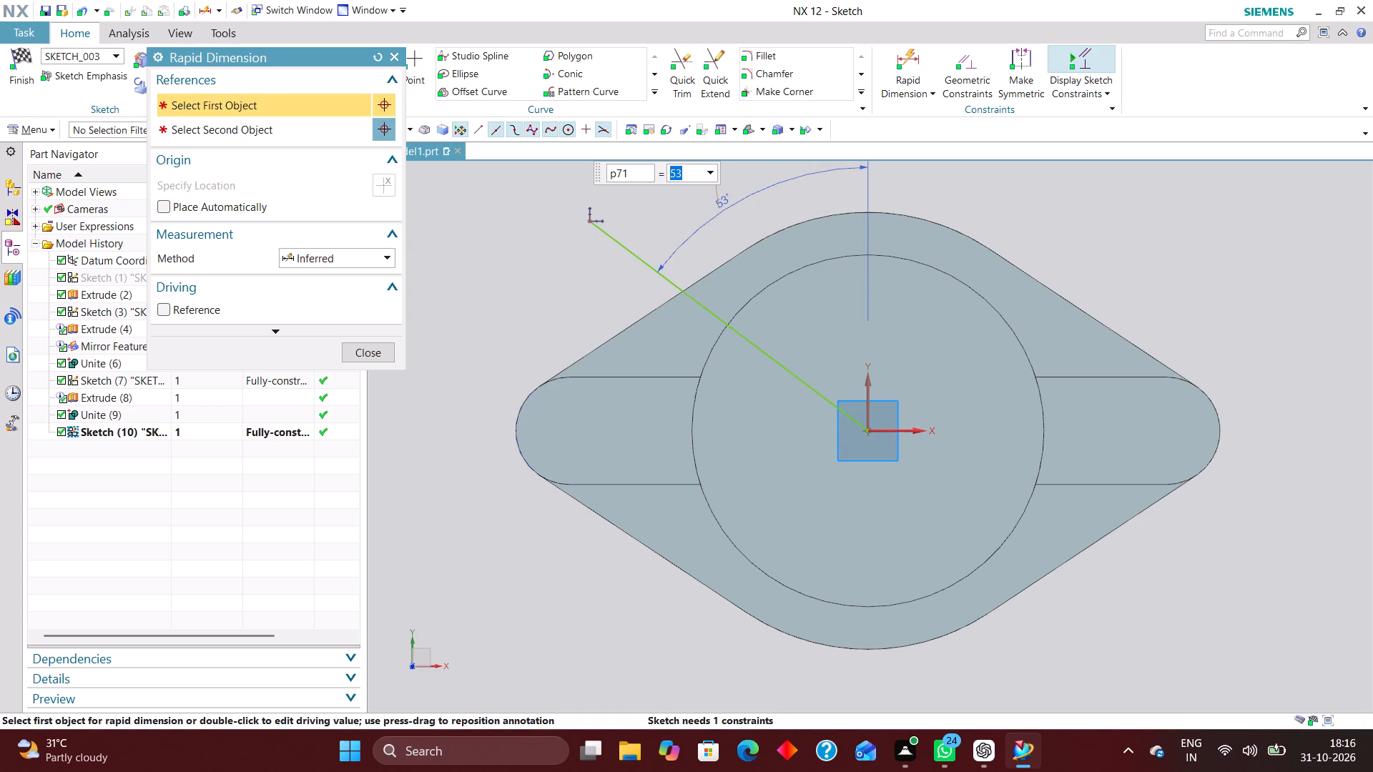
text(45)
key(Return)
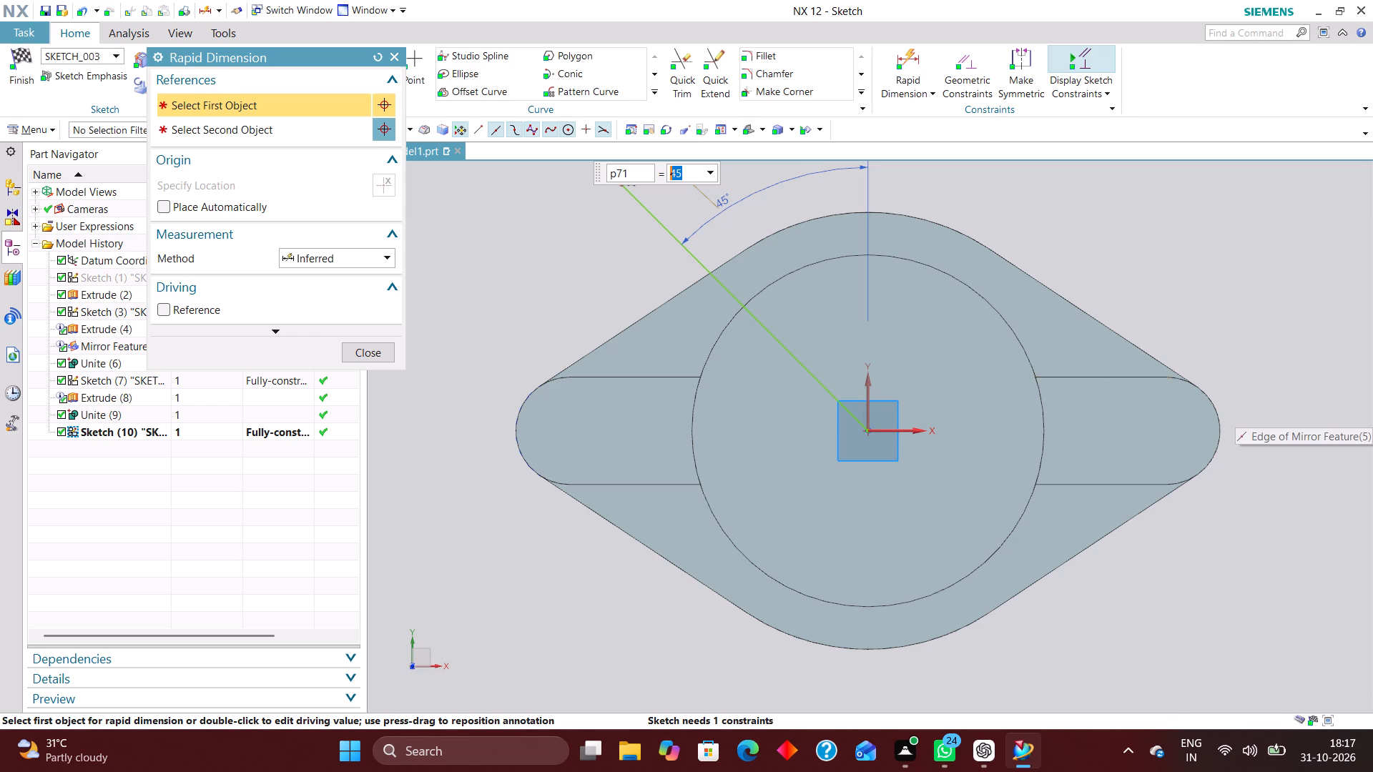
click(380, 350)
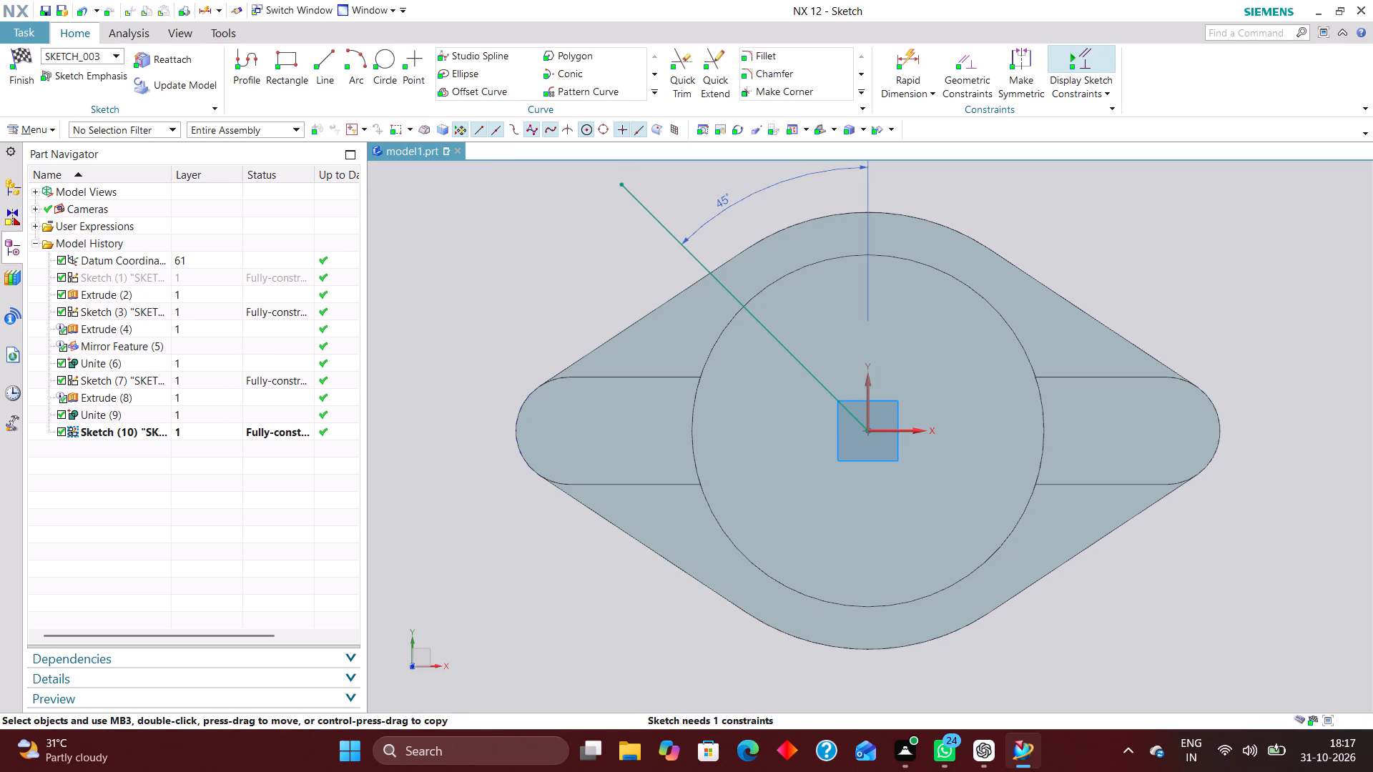
Convert the 45° line to a reference line.
right_drag(658, 224, 724, 344)
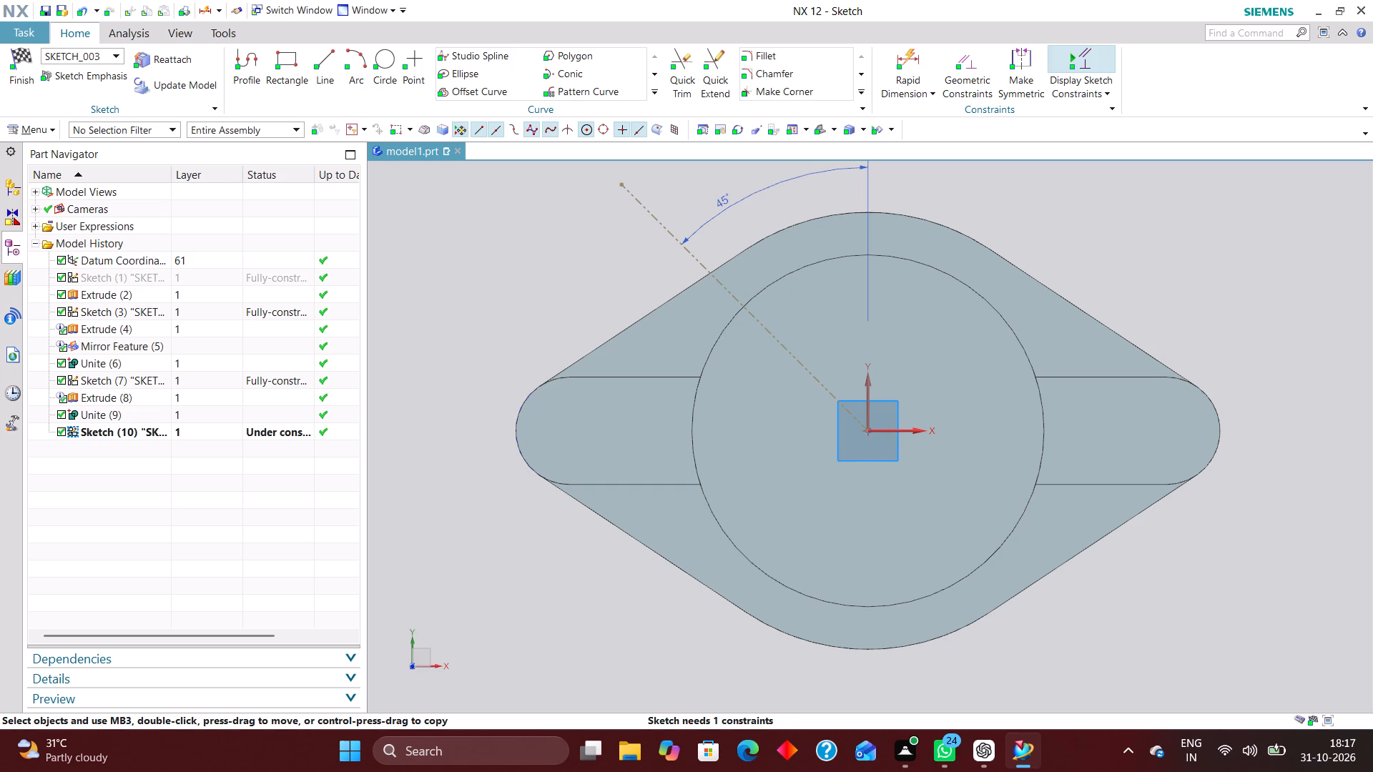
Draw a circle centred on the origin with its diameter entered as 54*2 (108 mm).
scroll(672, 327, down, 1)
click(393, 54)
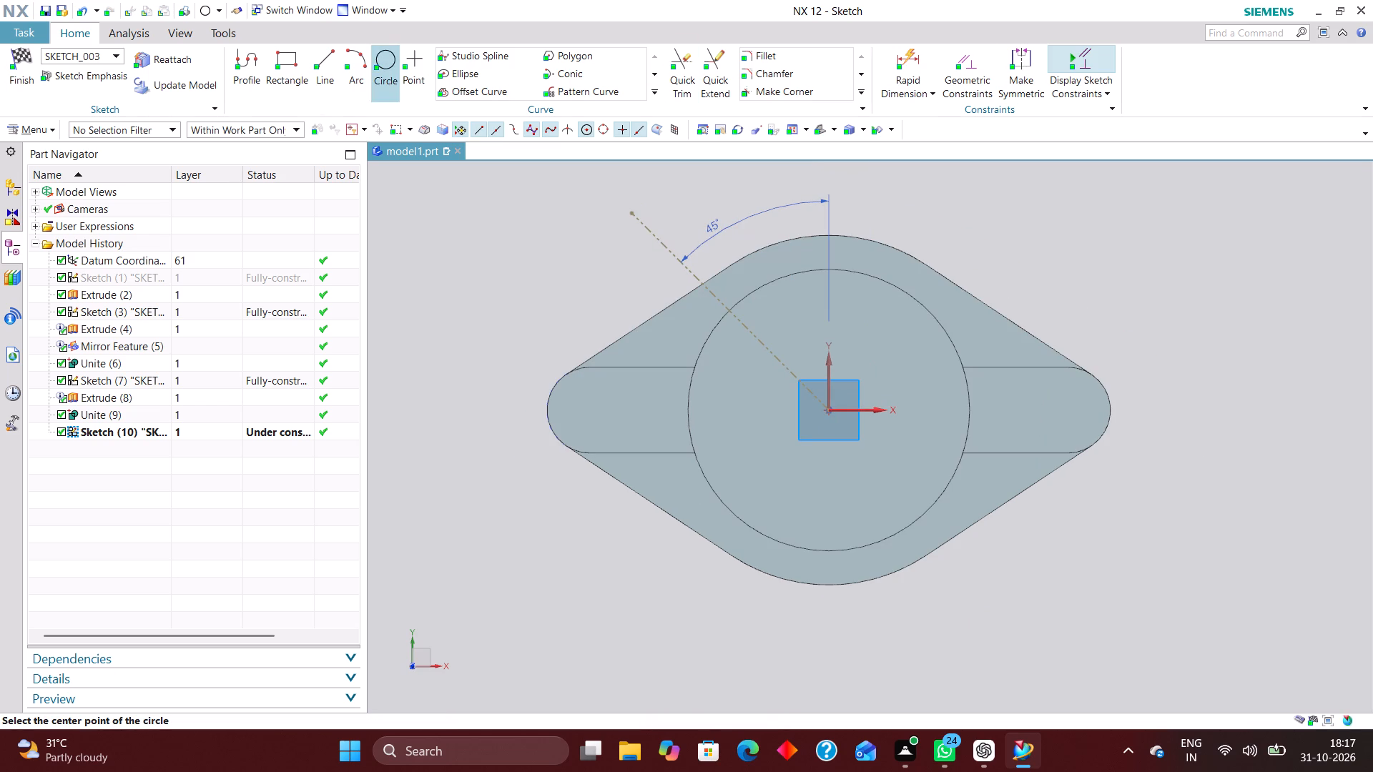
click(829, 411)
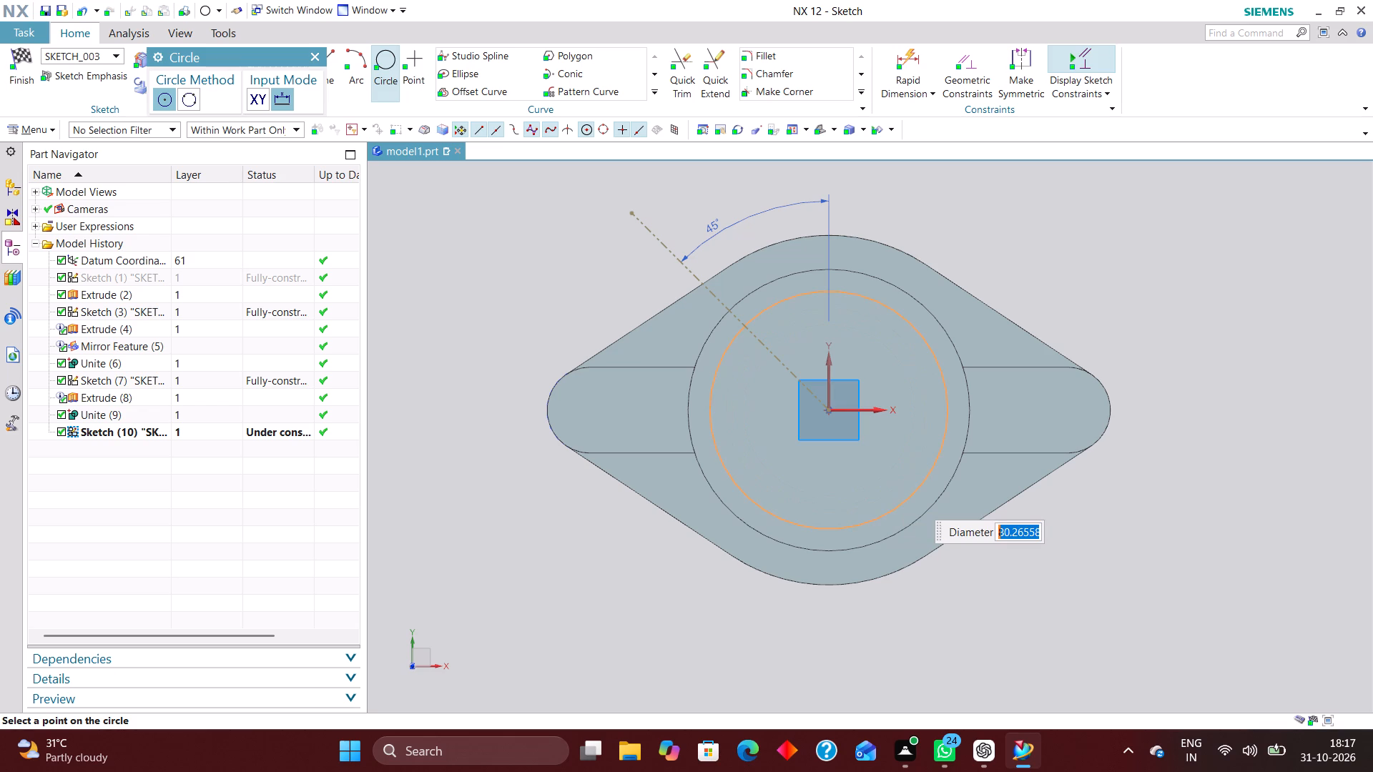
text(54)
key(asterisk)
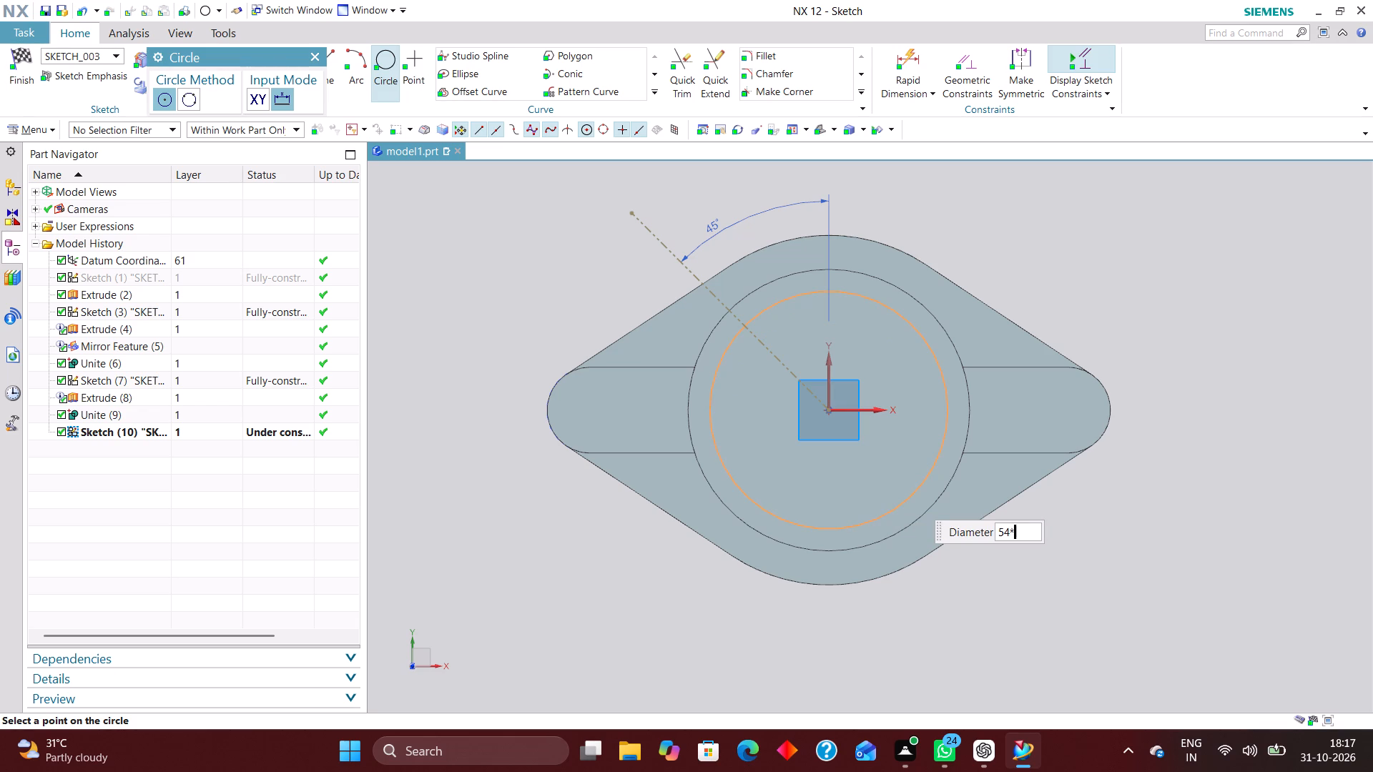
key(2)
key(Return)
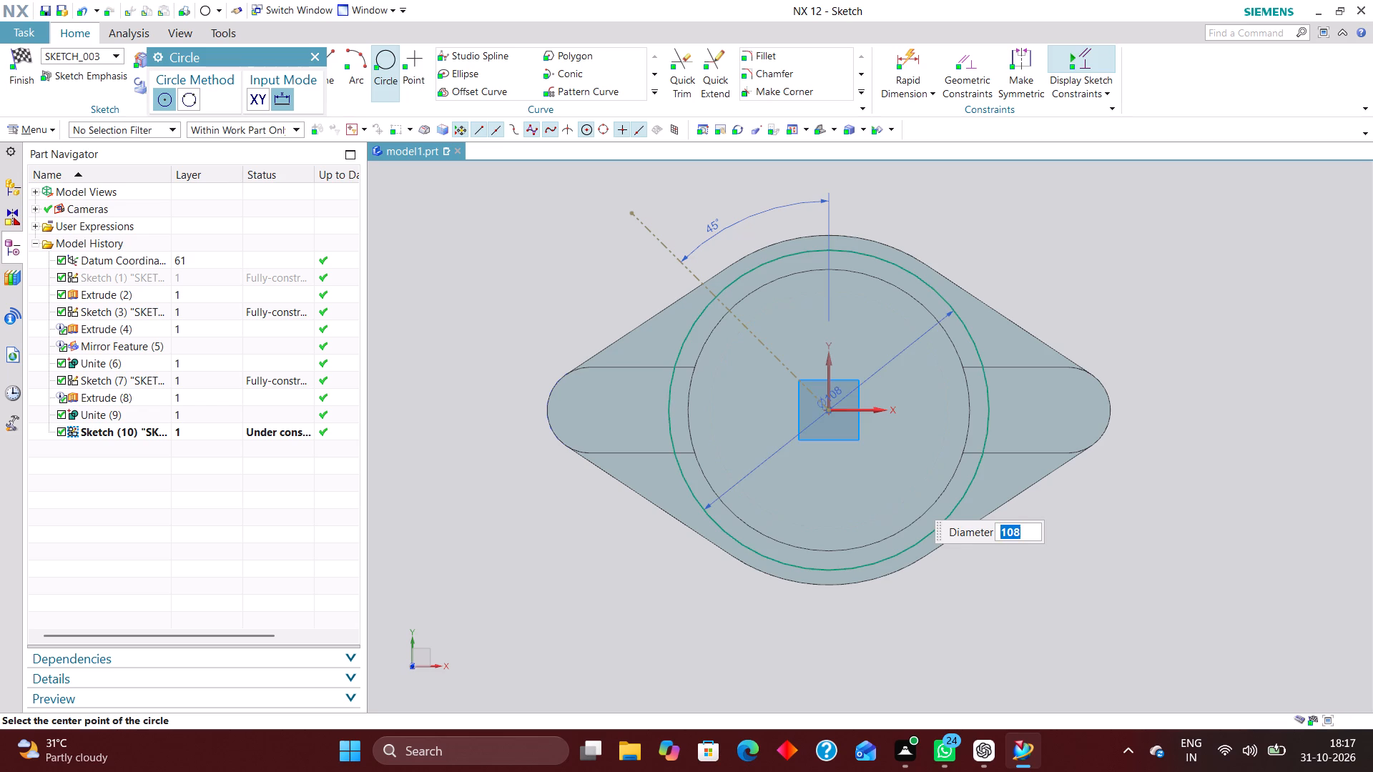
click(318, 56)
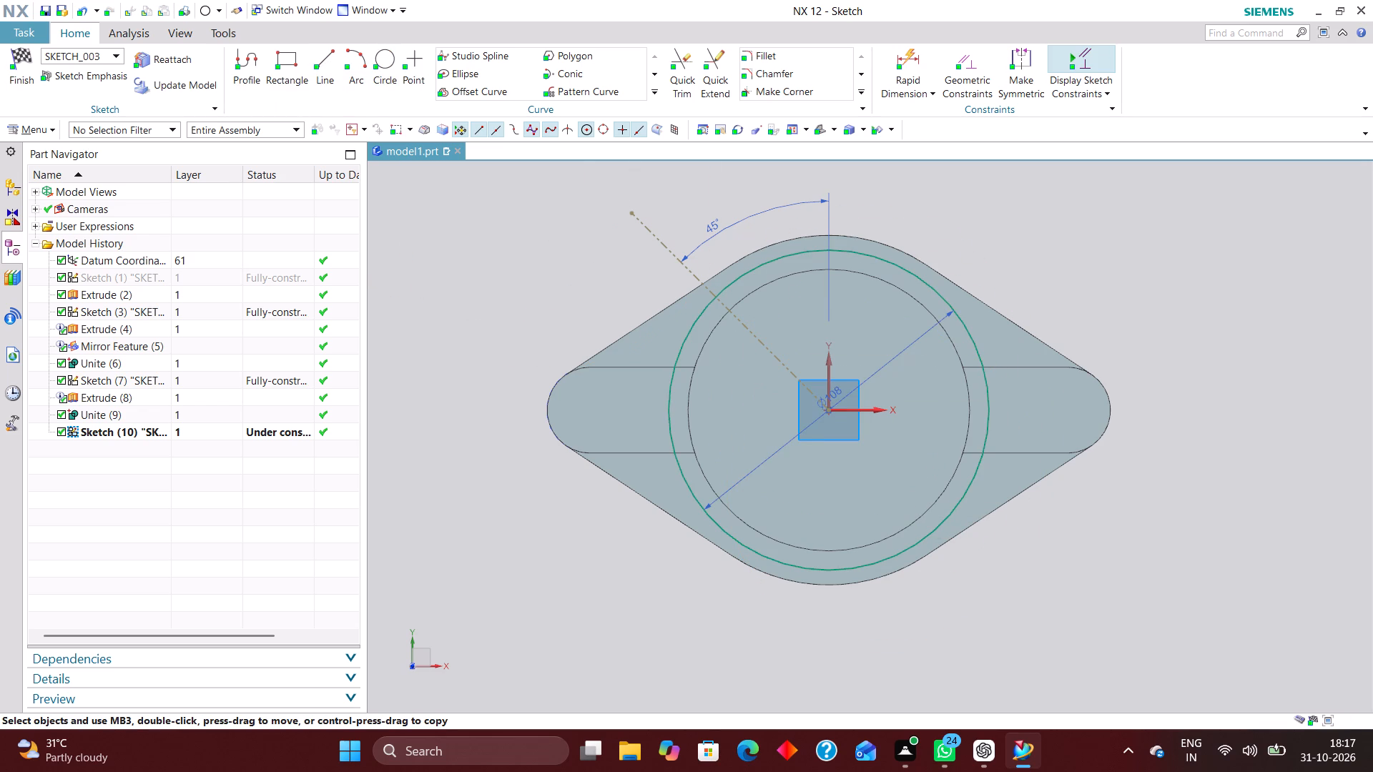
Convert the 108 mm circle to a reference curve.
scroll(886, 458, down, 2)
scroll(859, 351, up, 3)
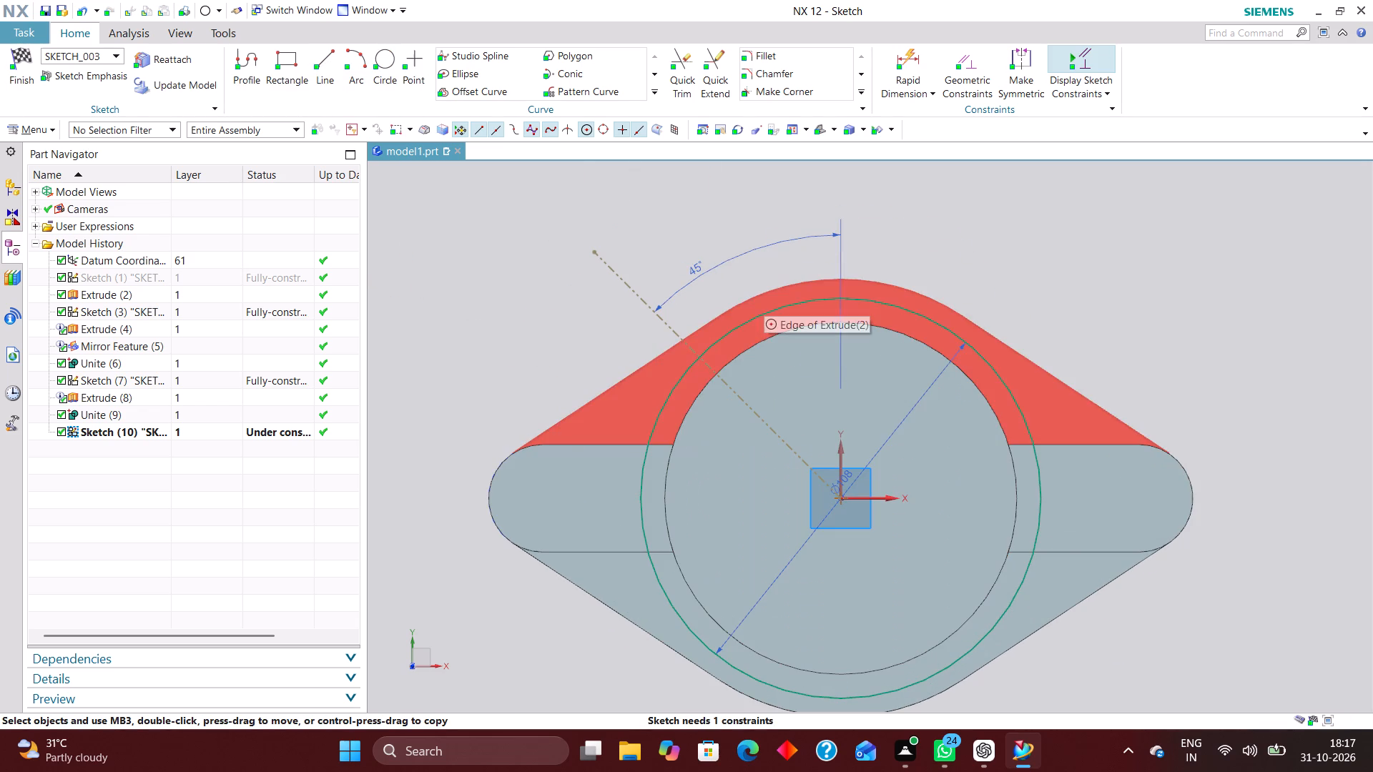
right_drag(767, 312, 924, 545)
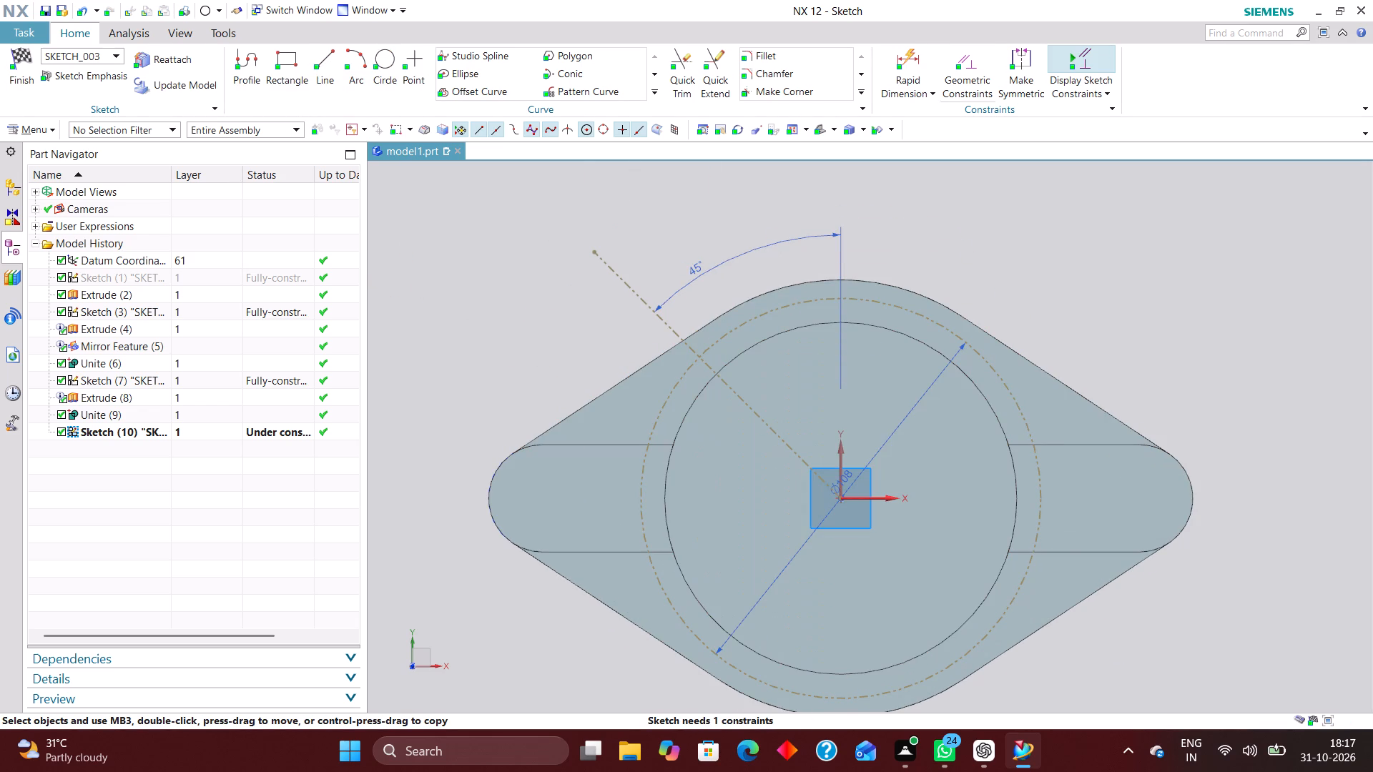
Draw a small circle of about 10.5 mm radius outside the flange, beyond the outer end of the 45° reference line.
click(385, 69)
scroll(762, 337, down, 2)
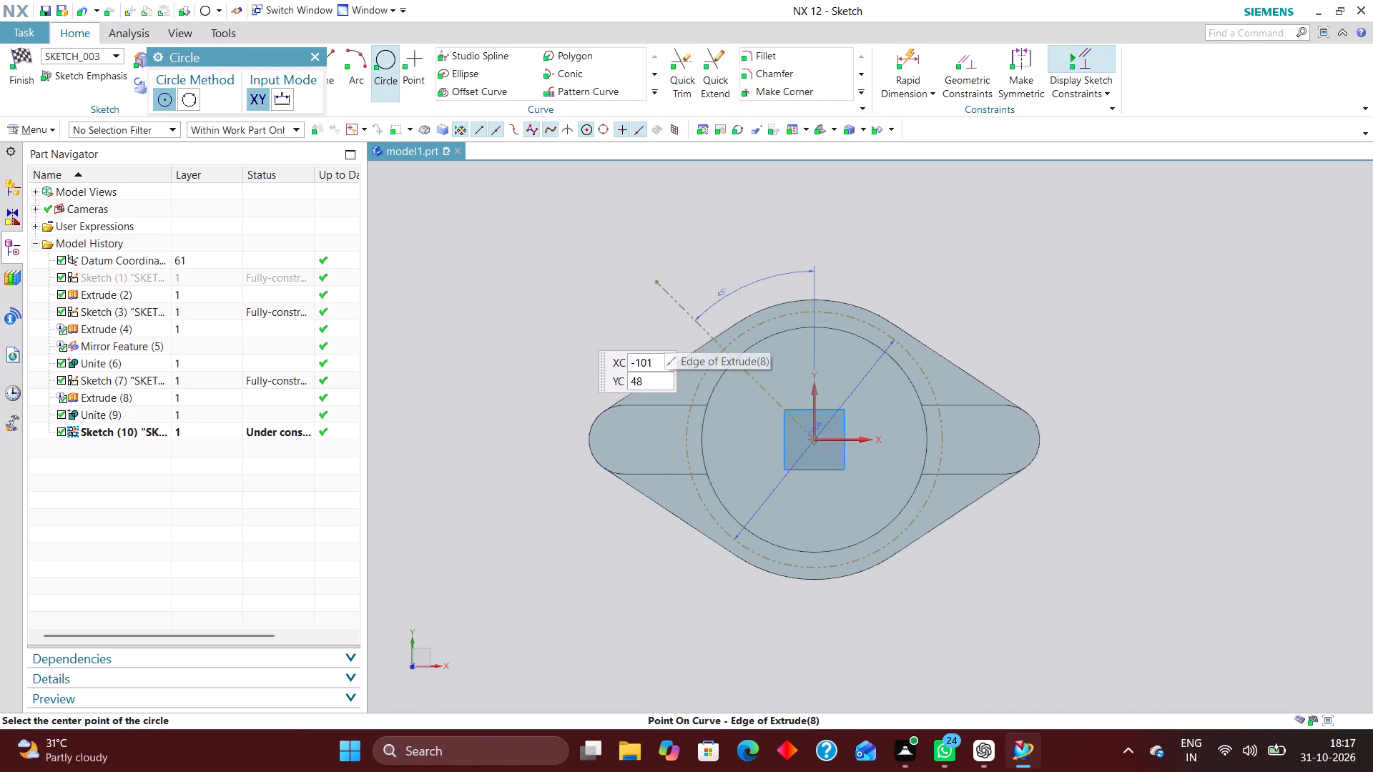
click(581, 302)
click(593, 325)
Constrain the small circle's centre with Point on Curve to both the 45° reference line and the 108 mm reference circle.
click(963, 59)
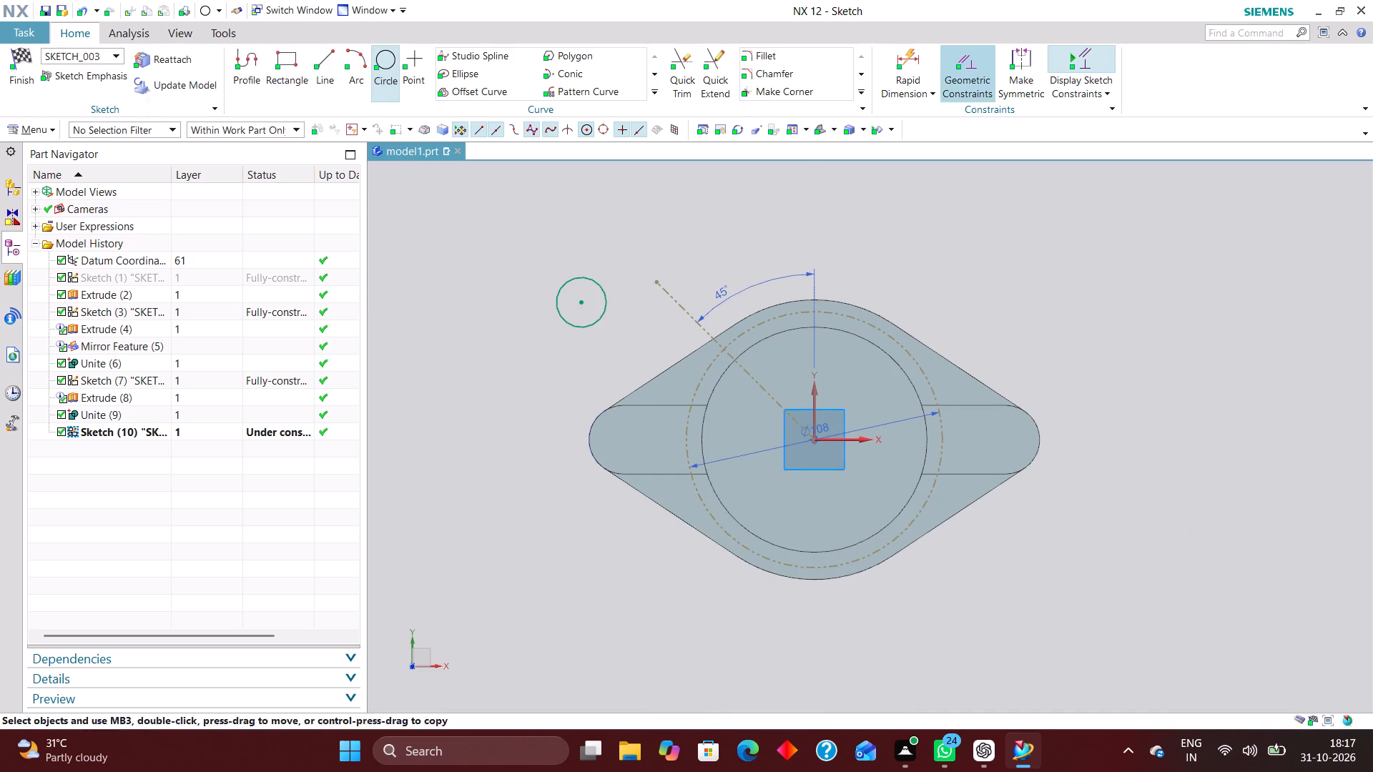
click(584, 303)
click(707, 330)
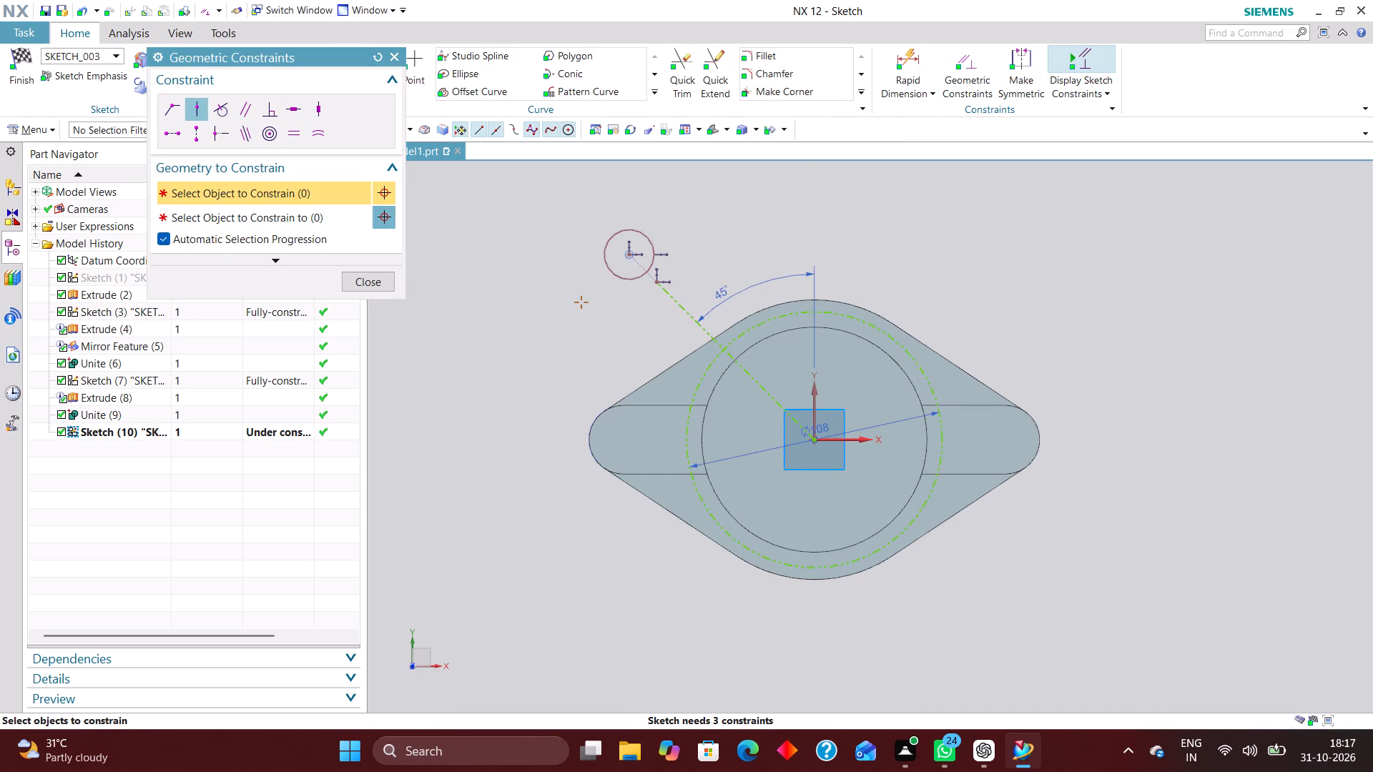
click(626, 256)
scroll(739, 334, up, 3)
click(732, 340)
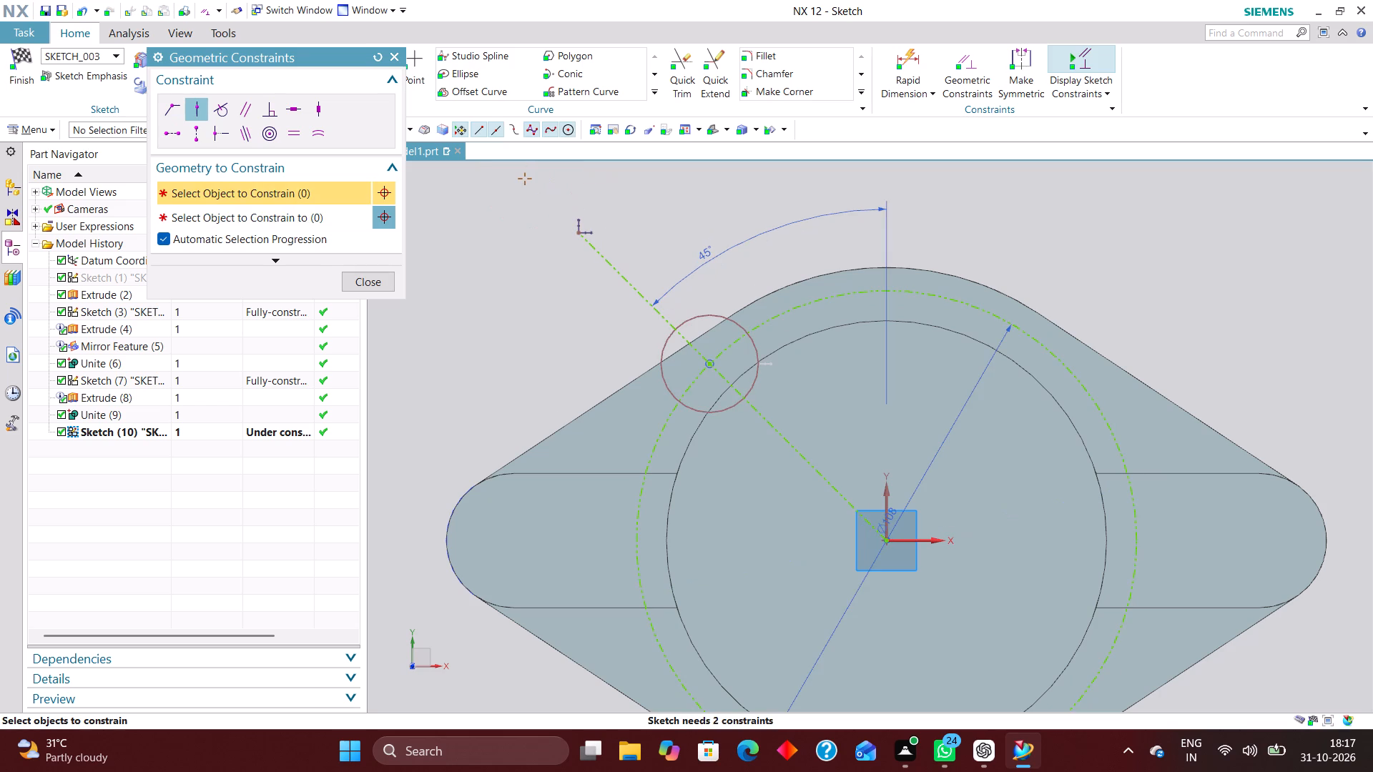
click(385, 281)
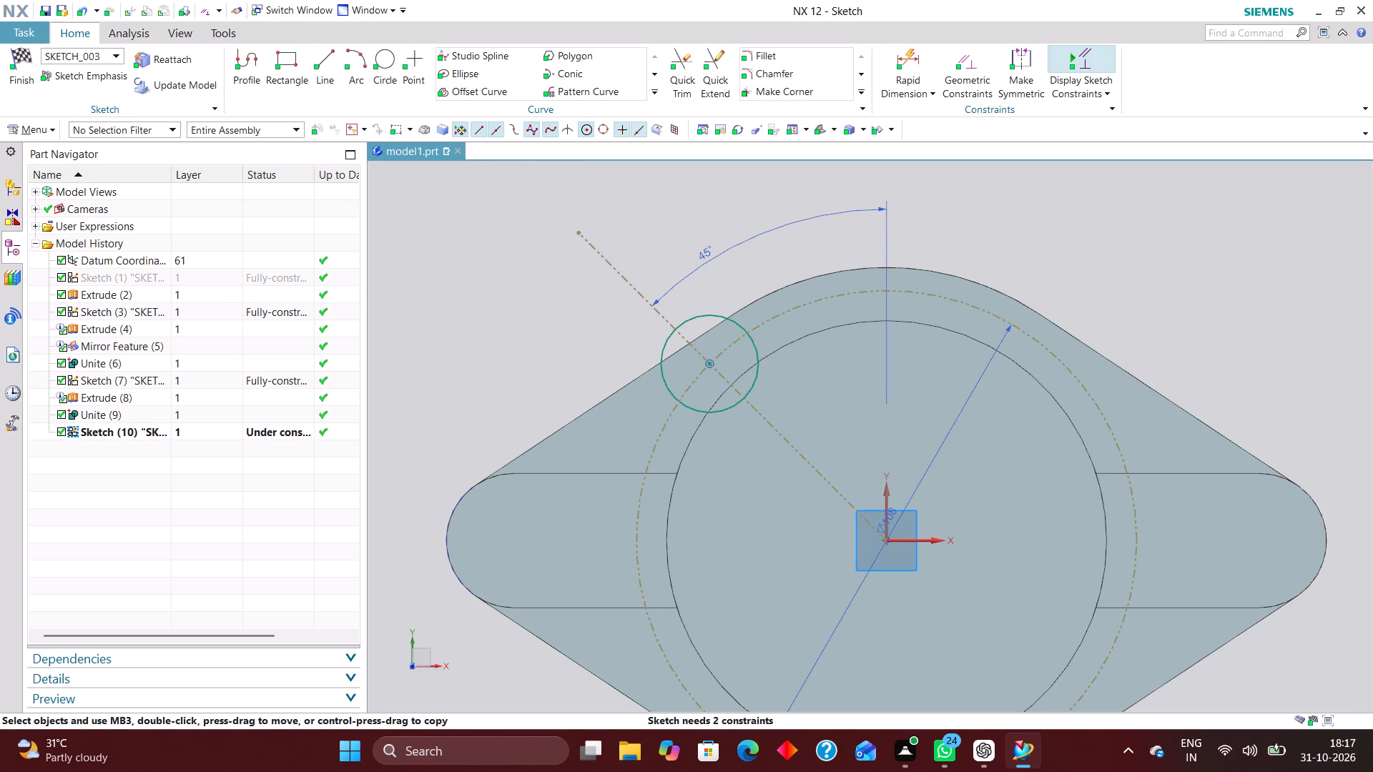
Dimension the small circle with the Radial method and set its radius to 13 mm.
click(905, 62)
click(361, 262)
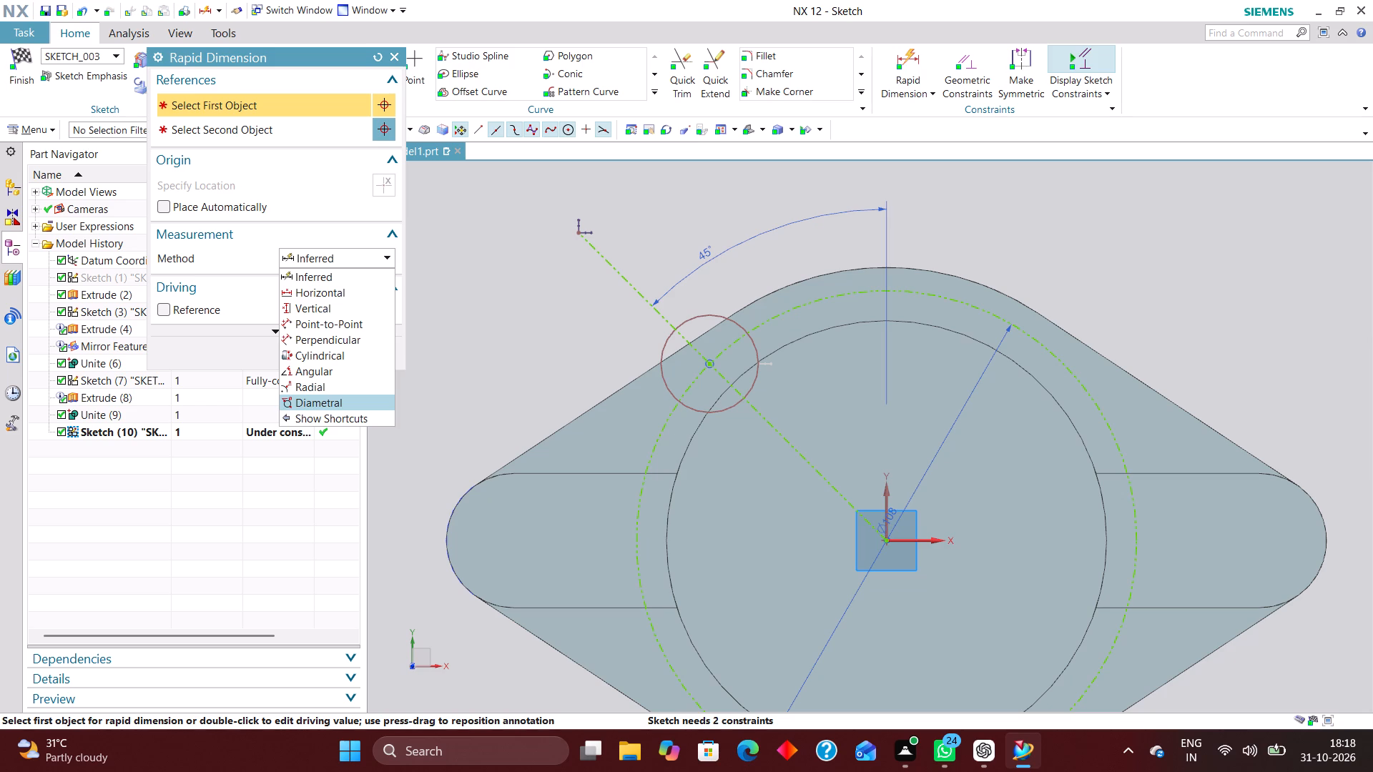
click(351, 387)
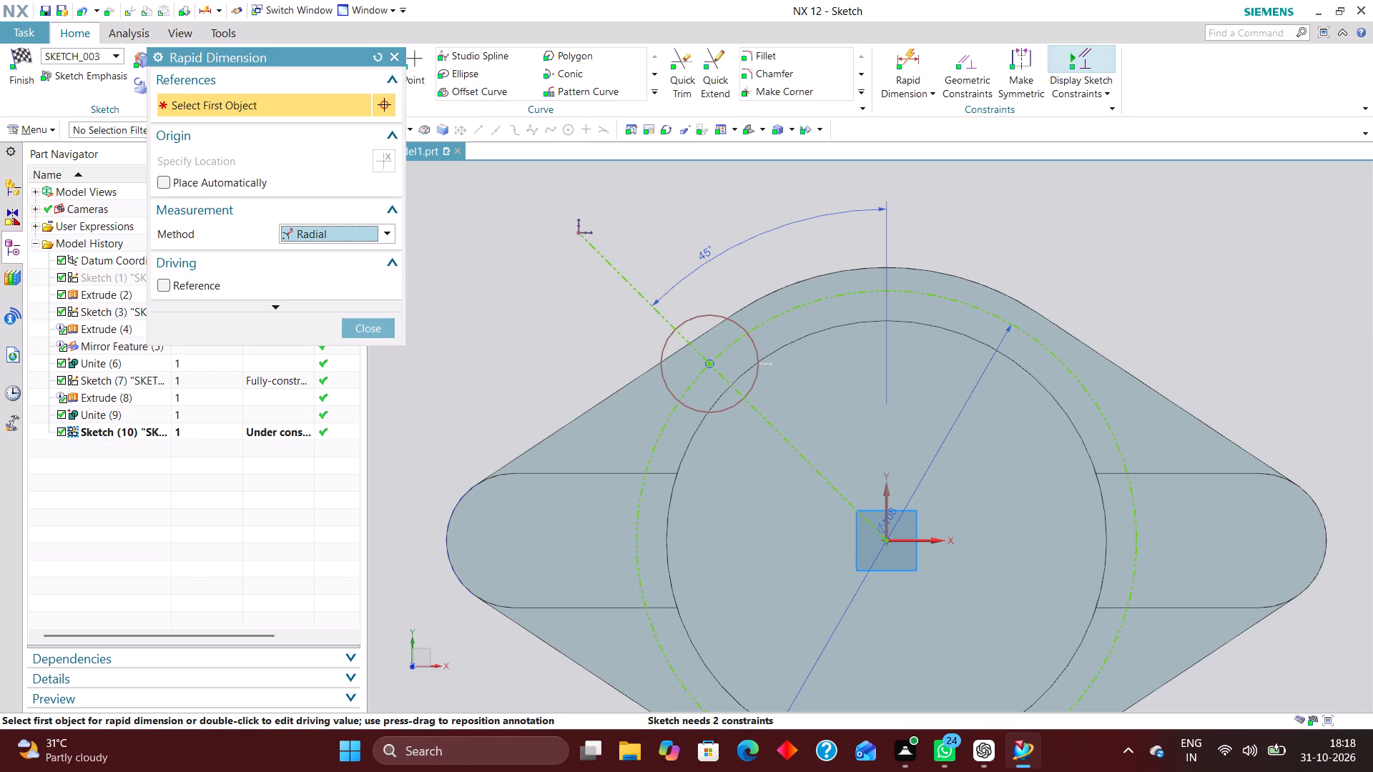
click(704, 312)
click(584, 318)
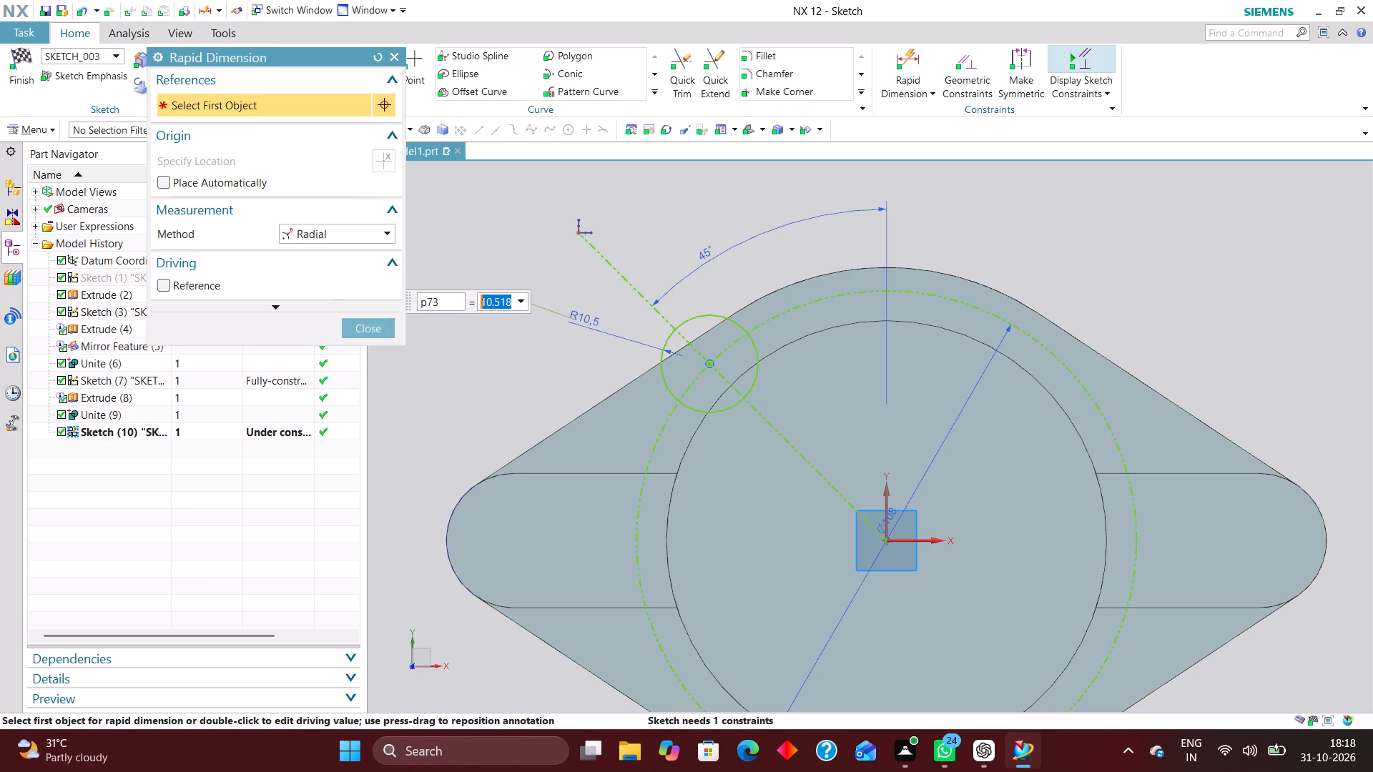
text(13)
key(Return)
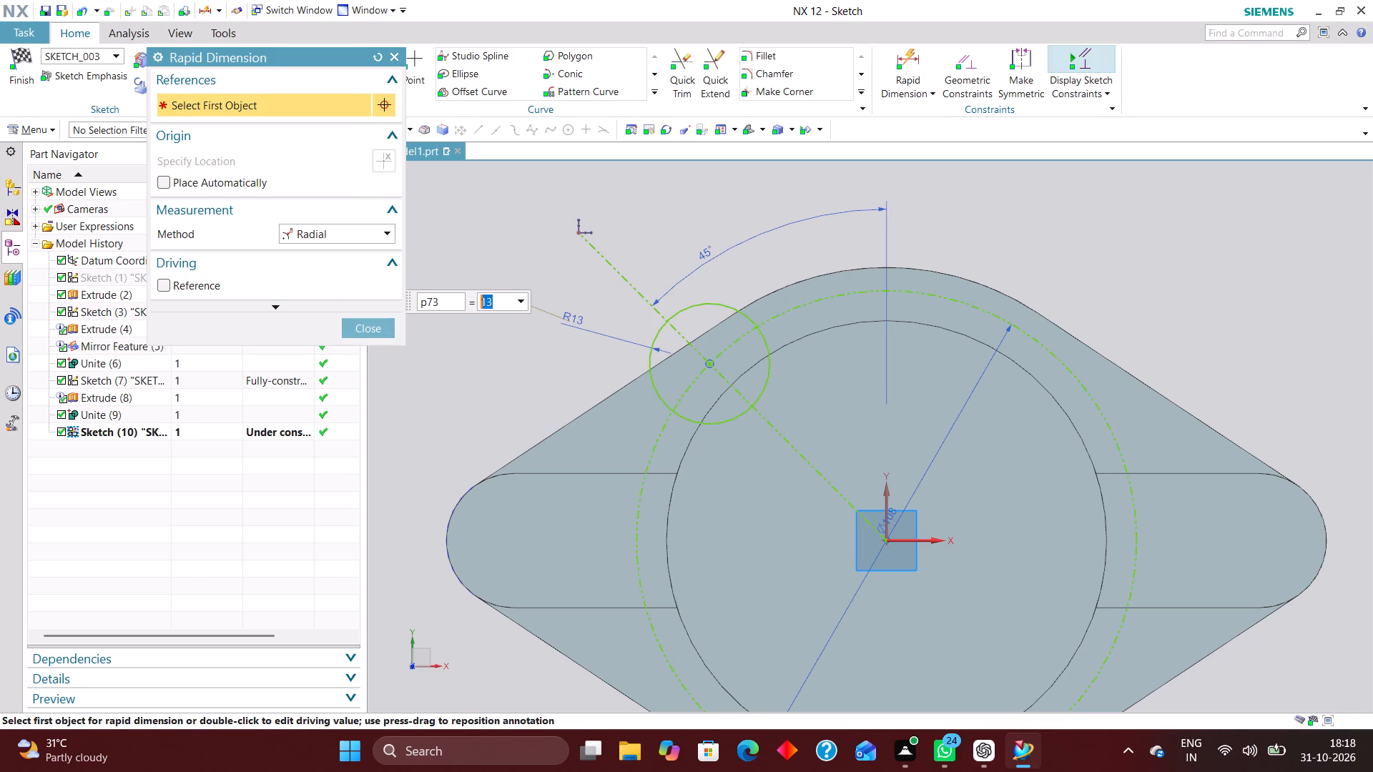
click(383, 324)
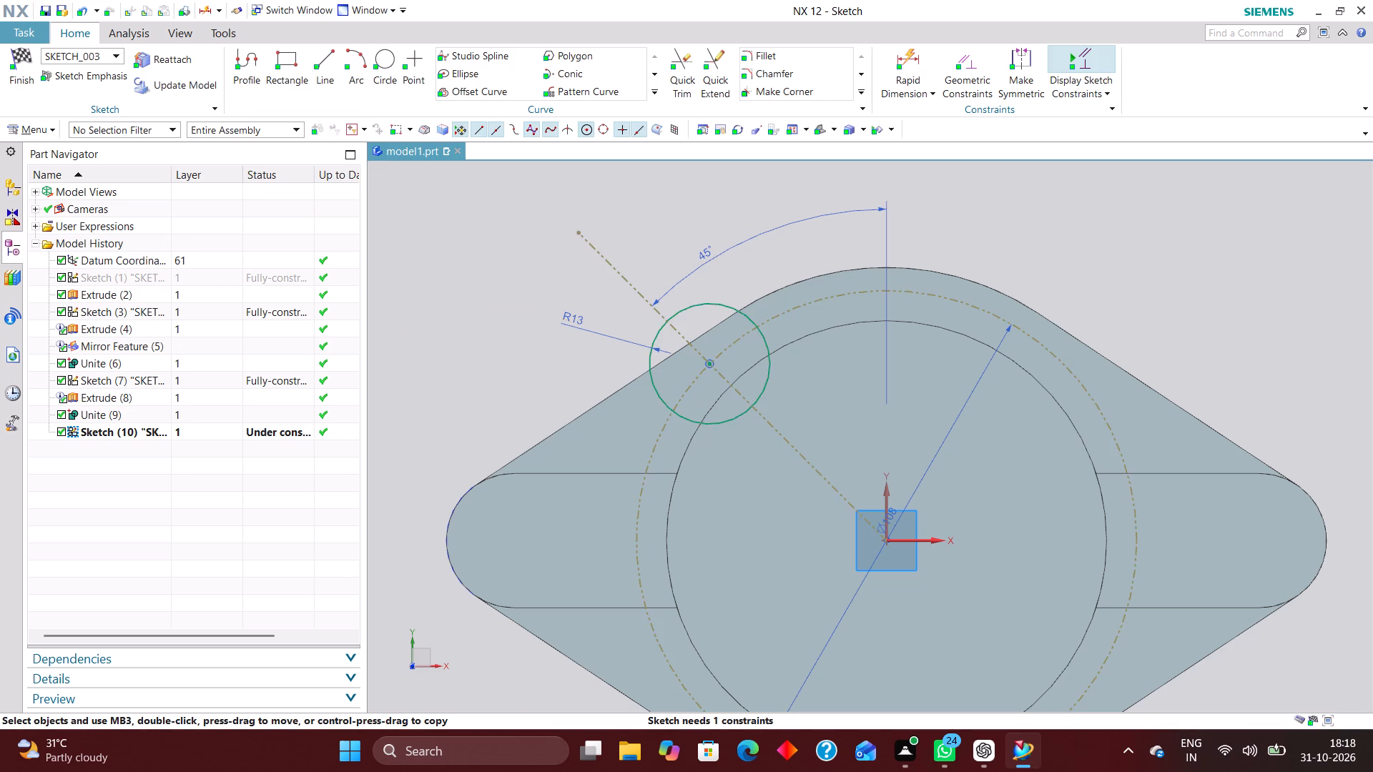
Trim off the outer end of the 45° reference line where it extends beyond the R13 circle.
scroll(707, 300, down, 3)
scroll(777, 387, up, 2)
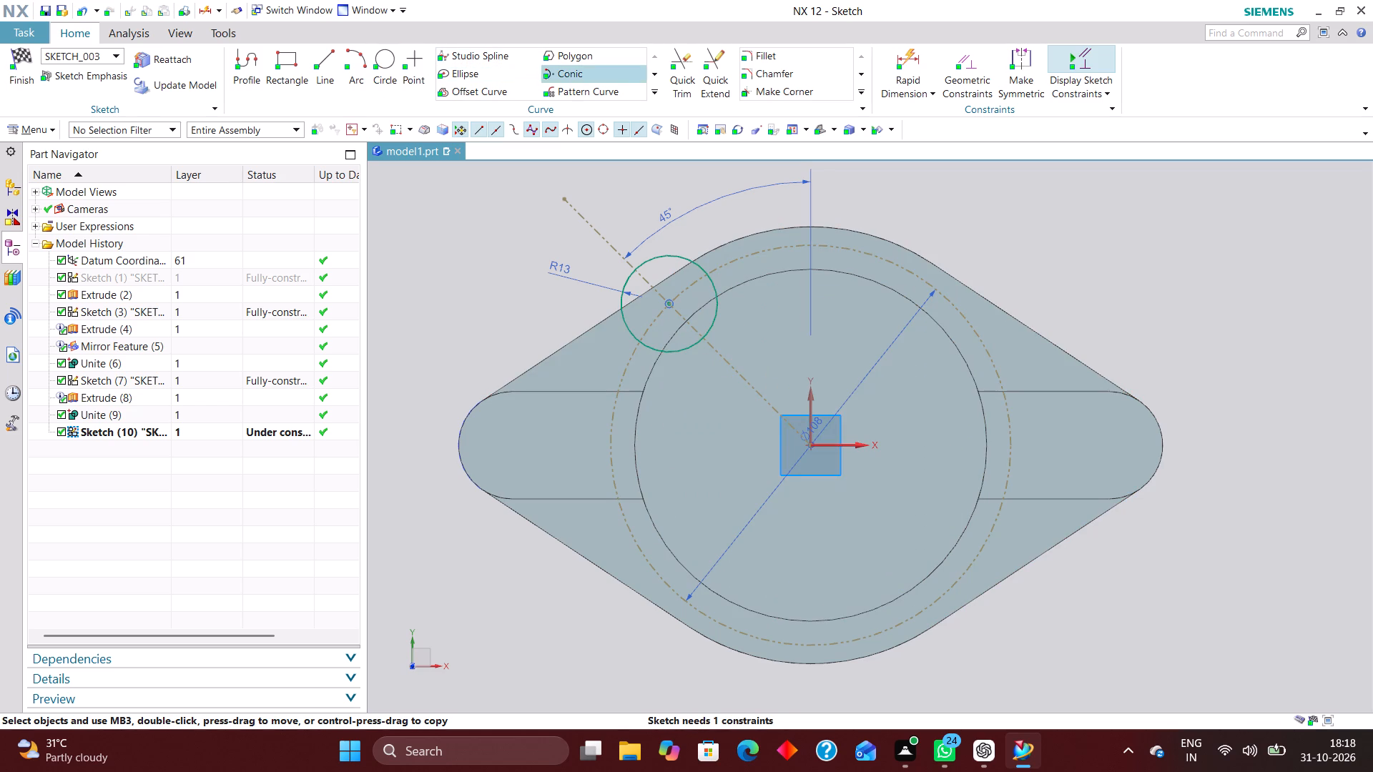
click(684, 56)
click(578, 210)
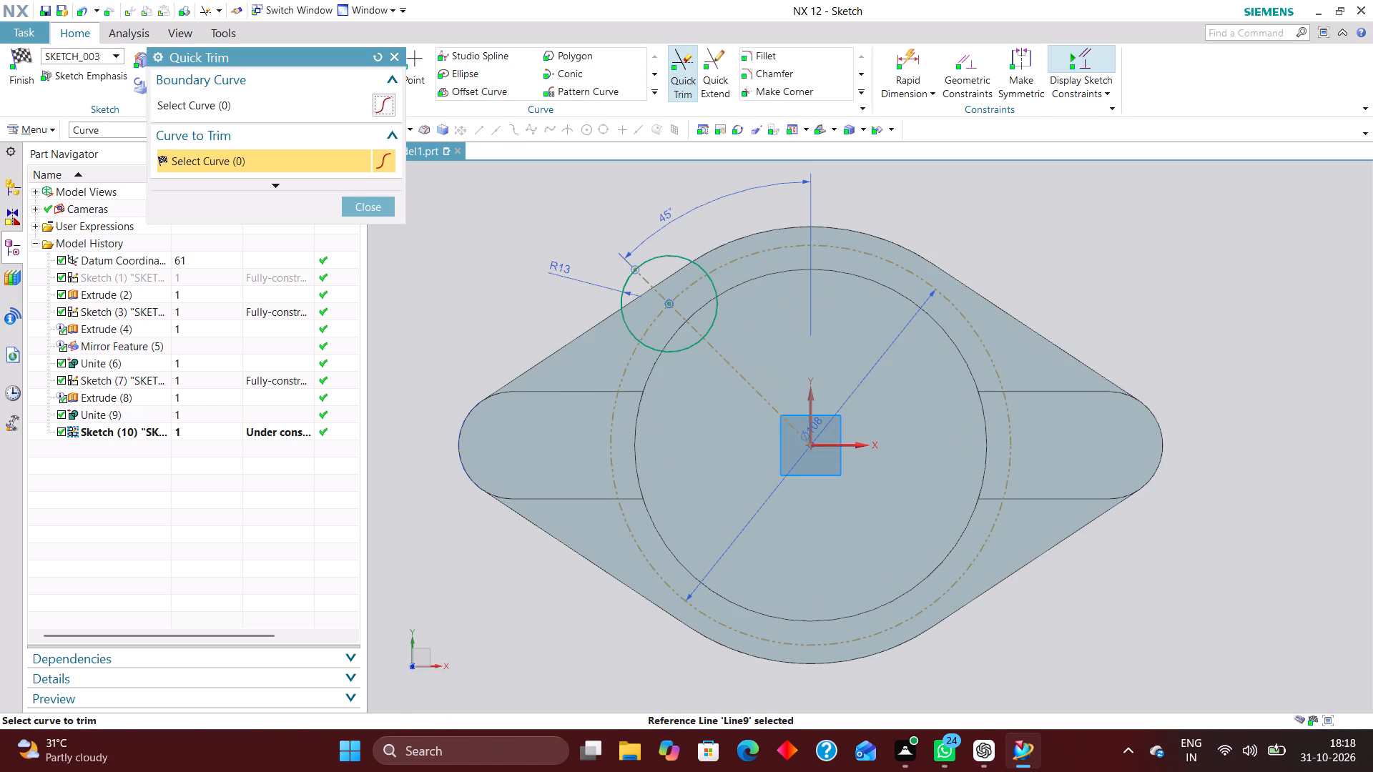
click(365, 209)
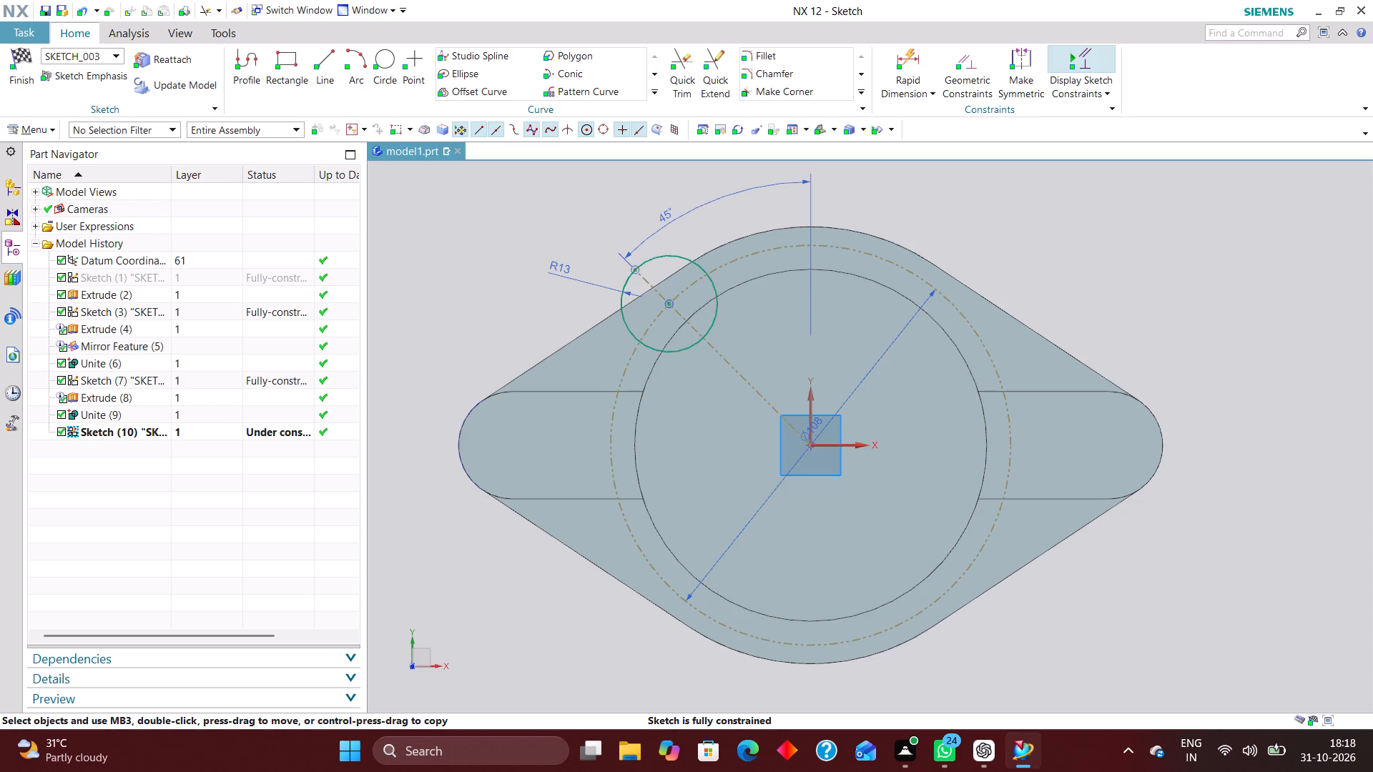
Finish the sketch and extrude the R13 circle from 0 to 22 mm in the Z direction.
click(14, 61)
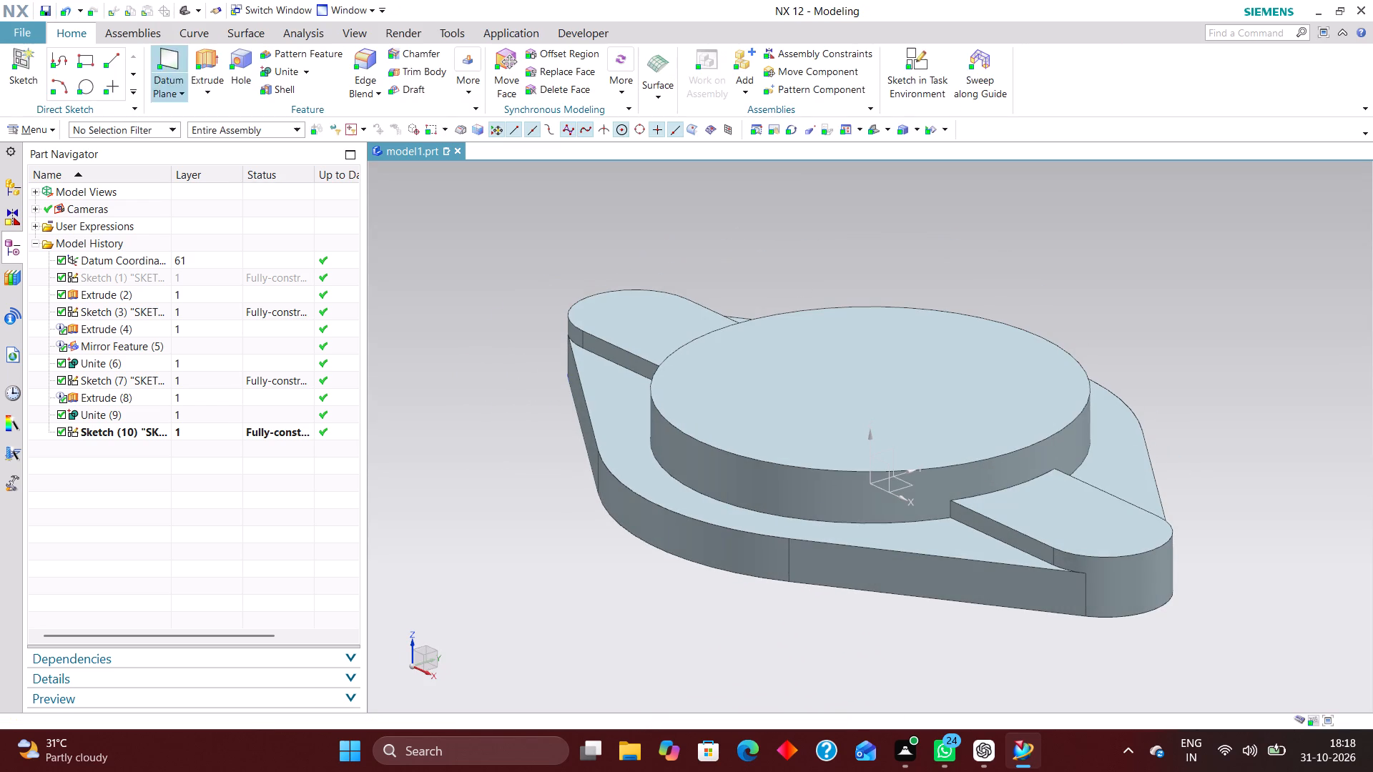
click(199, 69)
click(117, 430)
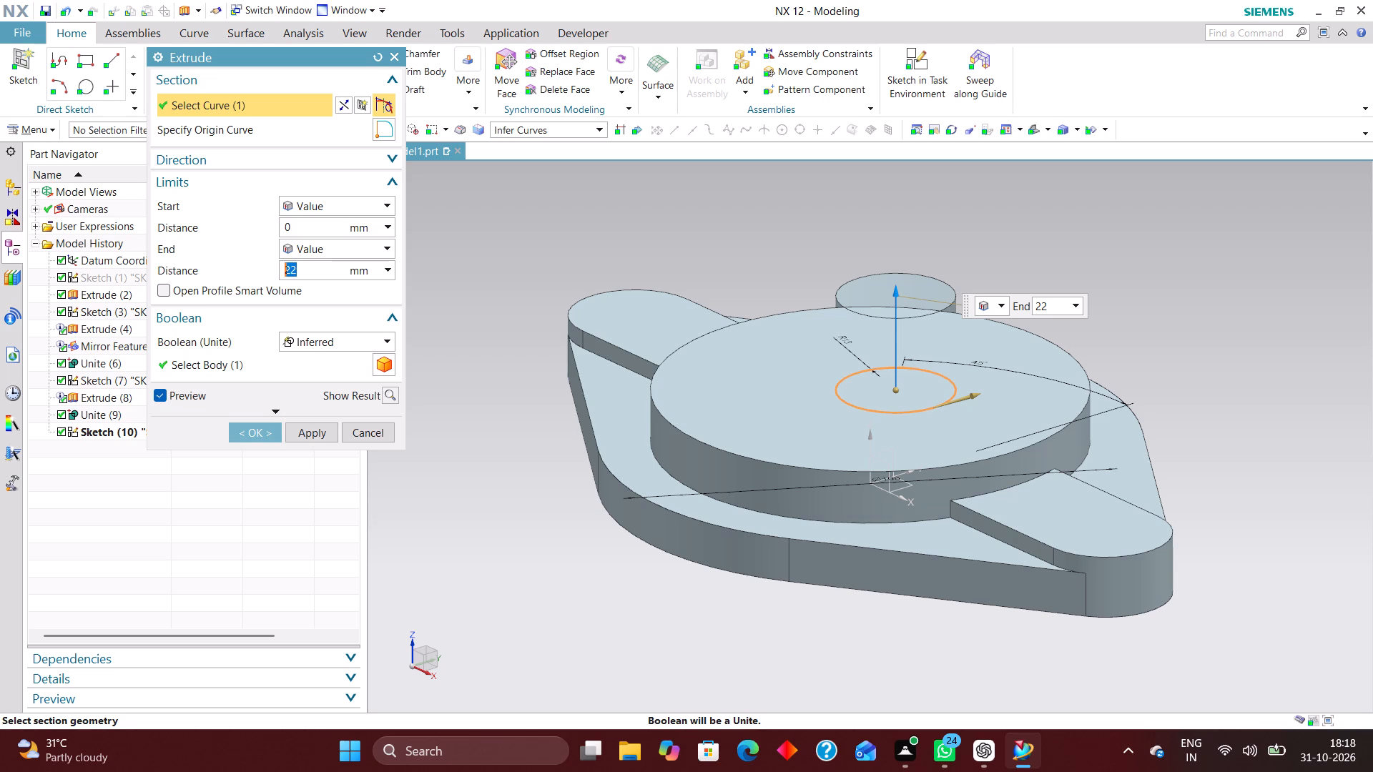
click(252, 431)
Edit the R13 boss extrusion and set its Boolean to None.
click(207, 450)
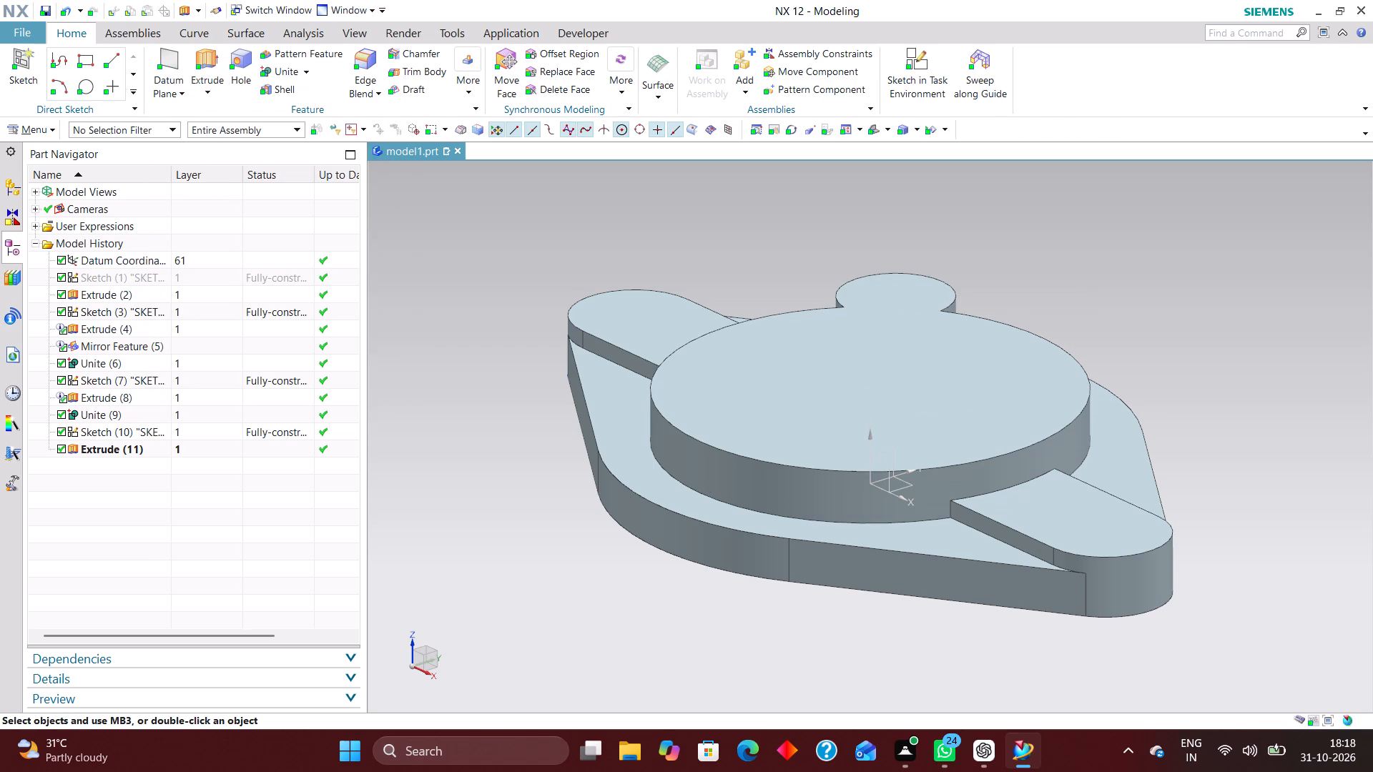
right_click(214, 447)
click(315, 125)
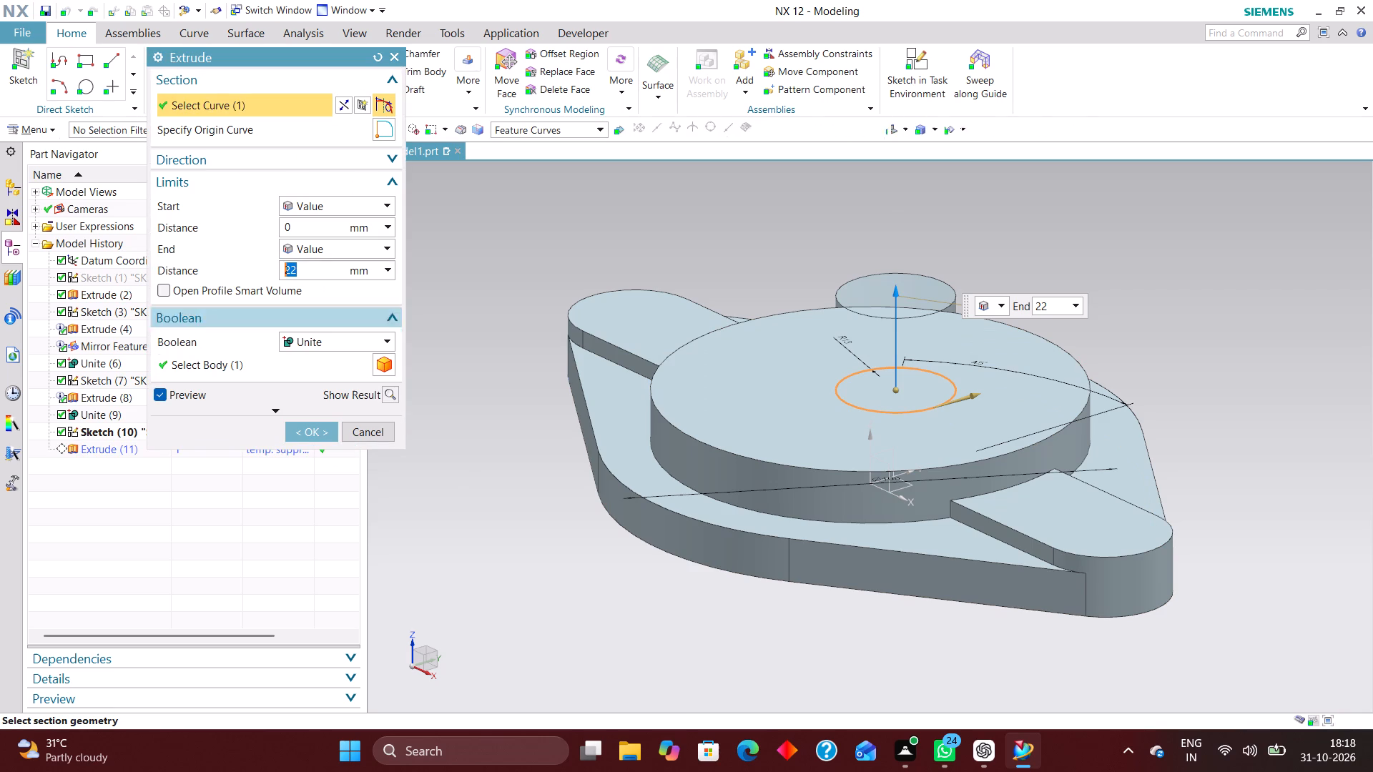
click(340, 343)
click(343, 360)
click(313, 416)
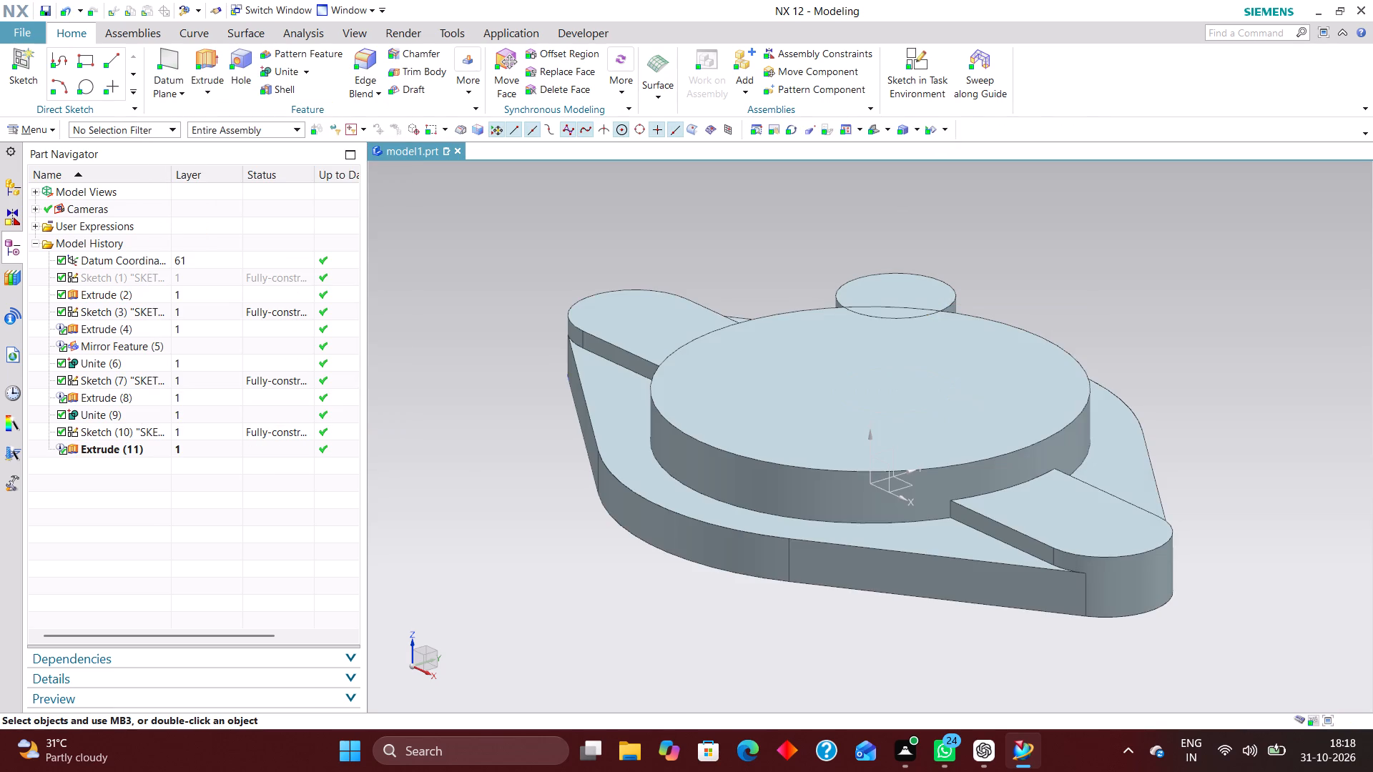
Unite the R13 boss with the main housing body, using the housing as the target.
scroll(962, 277, up, 2)
click(295, 72)
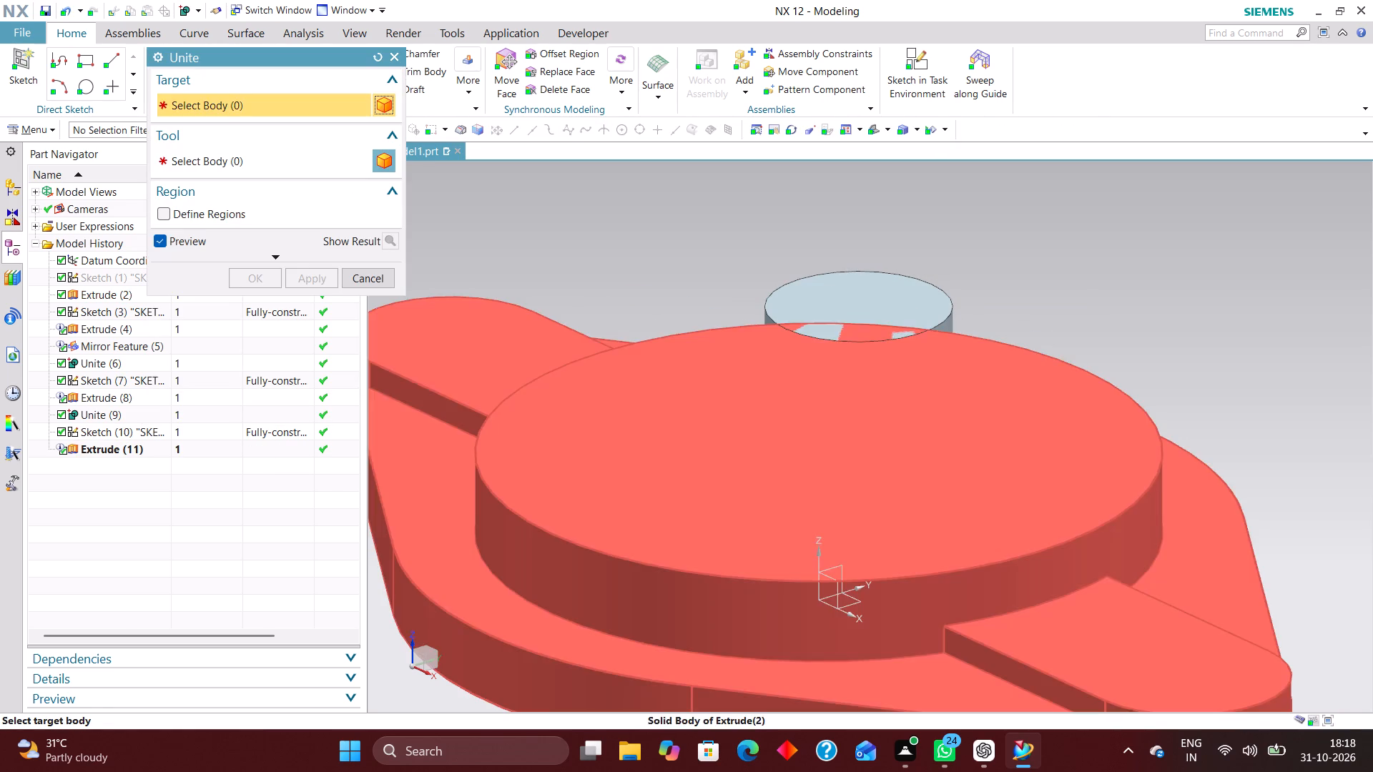
click(920, 482)
click(917, 297)
click(276, 282)
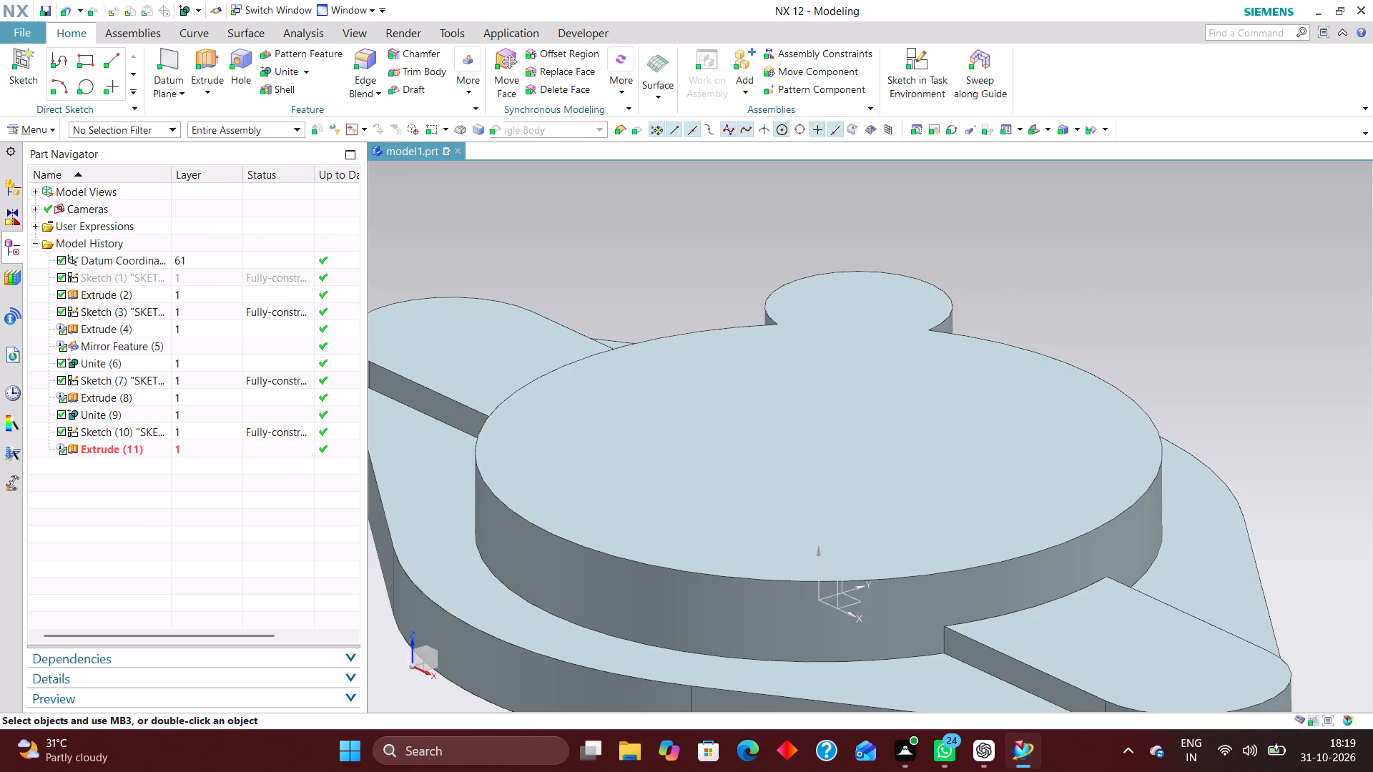
Roll the model history back by making Extrude (11), the R13 boss, the current feature.
scroll(828, 427, down, 2)
click(229, 471)
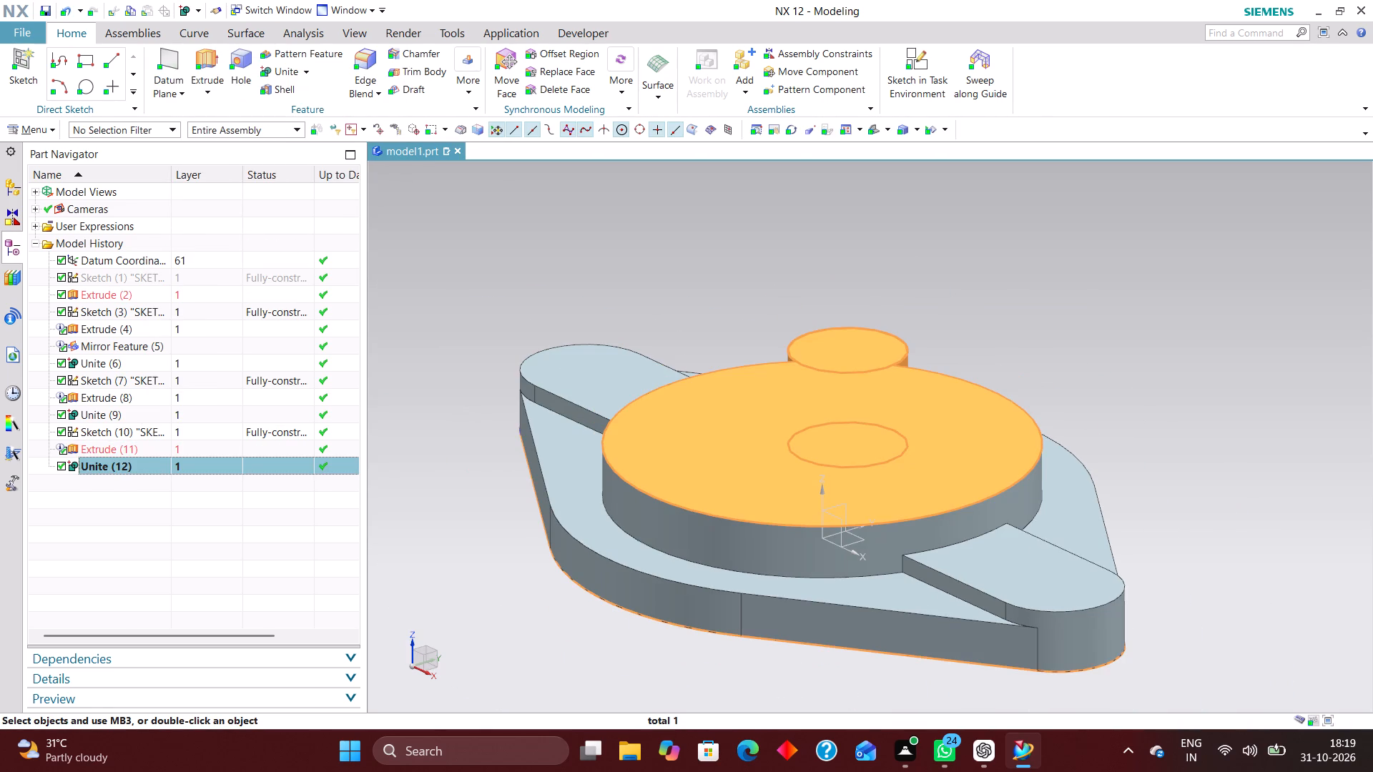
click(217, 444)
right_click(216, 445)
click(420, 468)
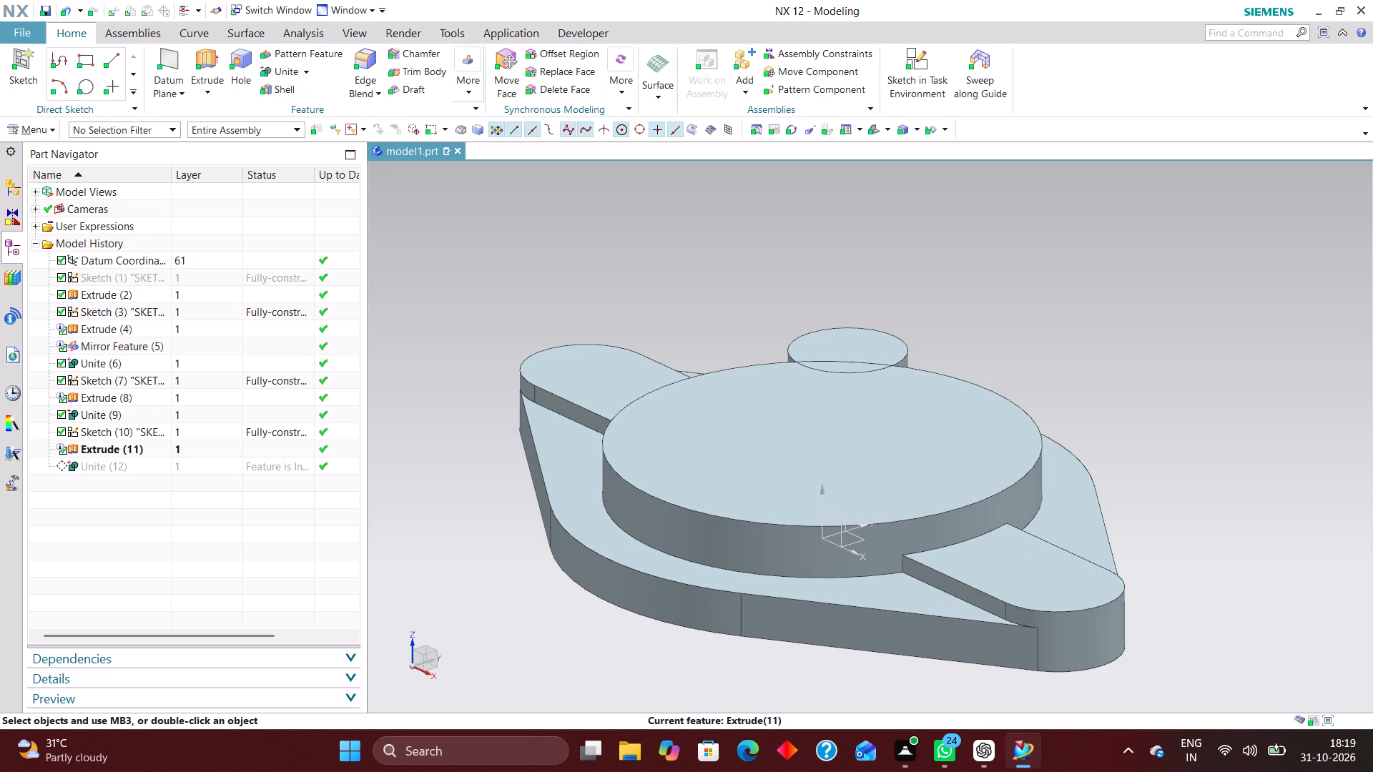
Pattern the R13 boss extrusion in a circular layout about the Z axis with count 4 and pitch angle 360/4.
click(317, 54)
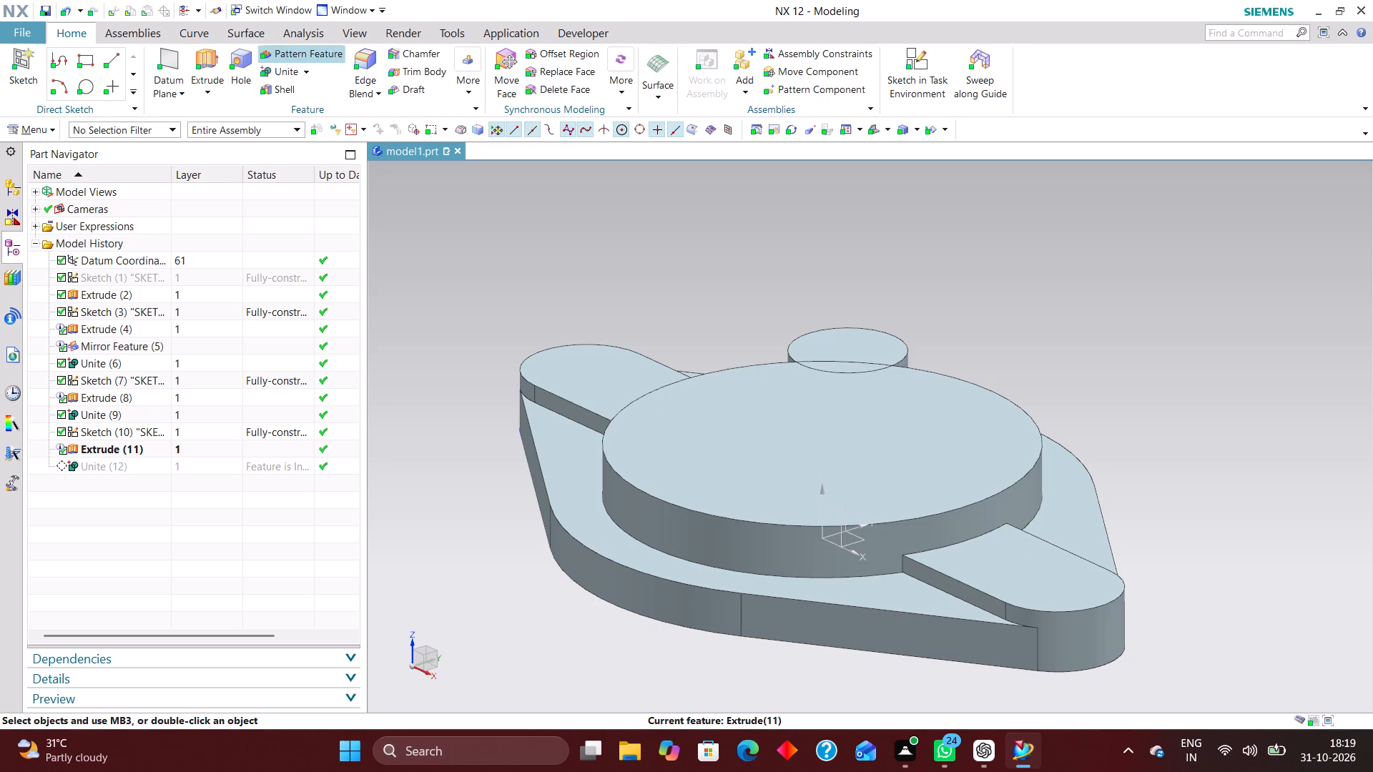
click(882, 324)
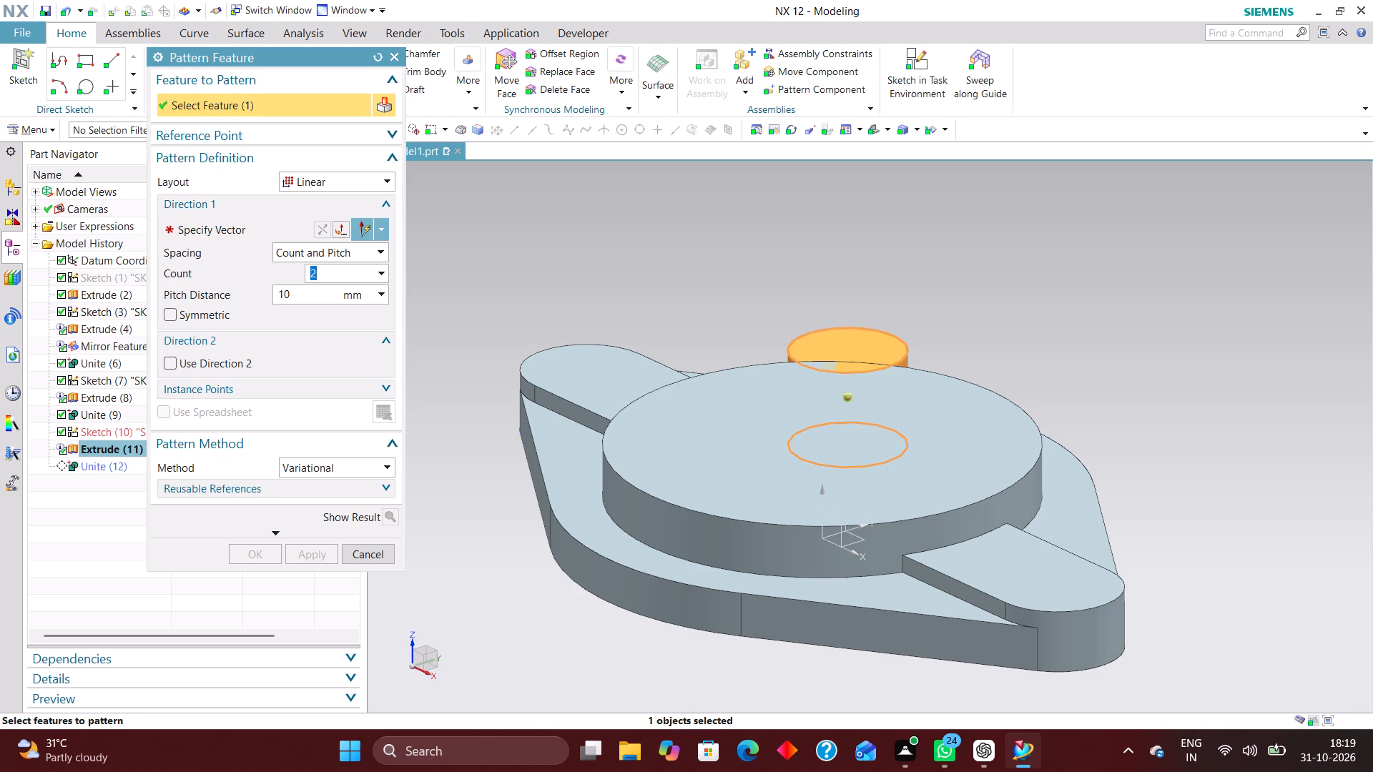
click(363, 187)
click(348, 215)
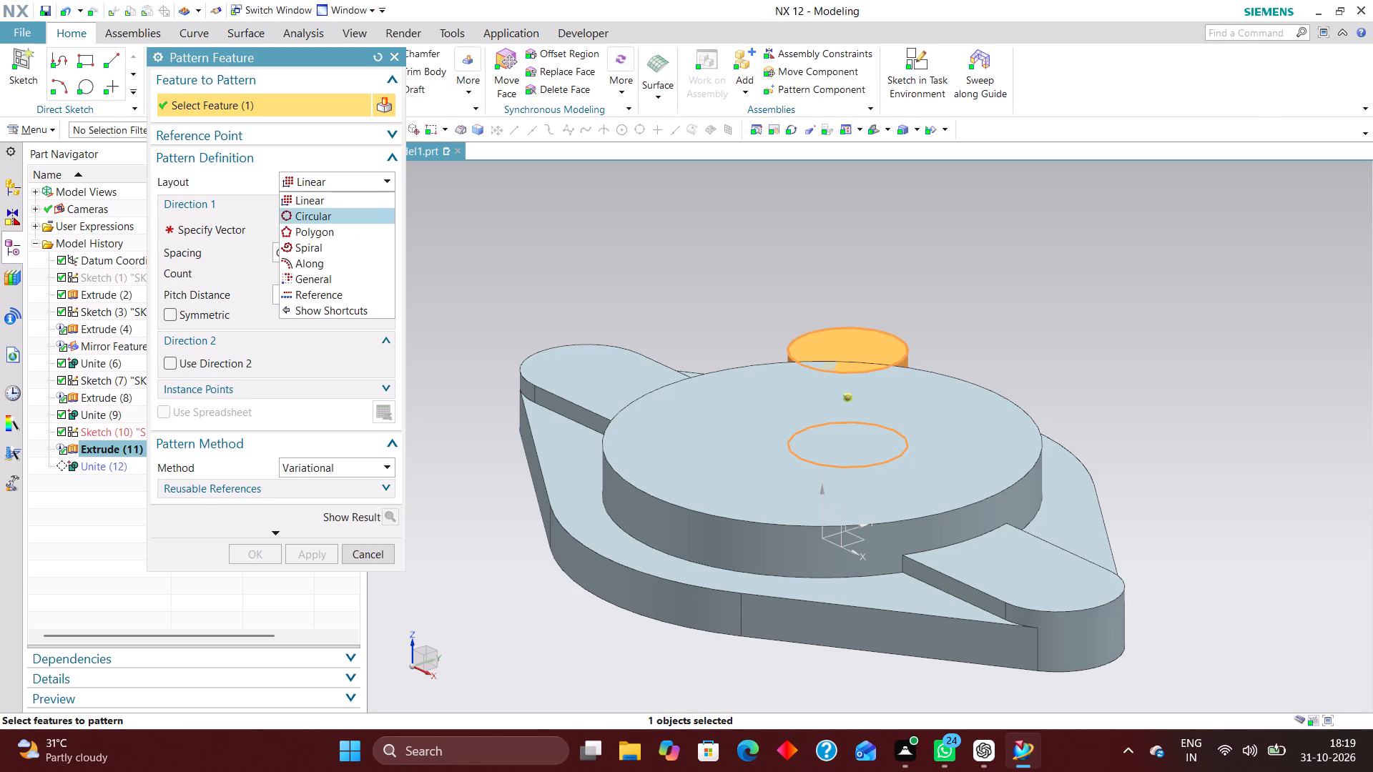
click(239, 234)
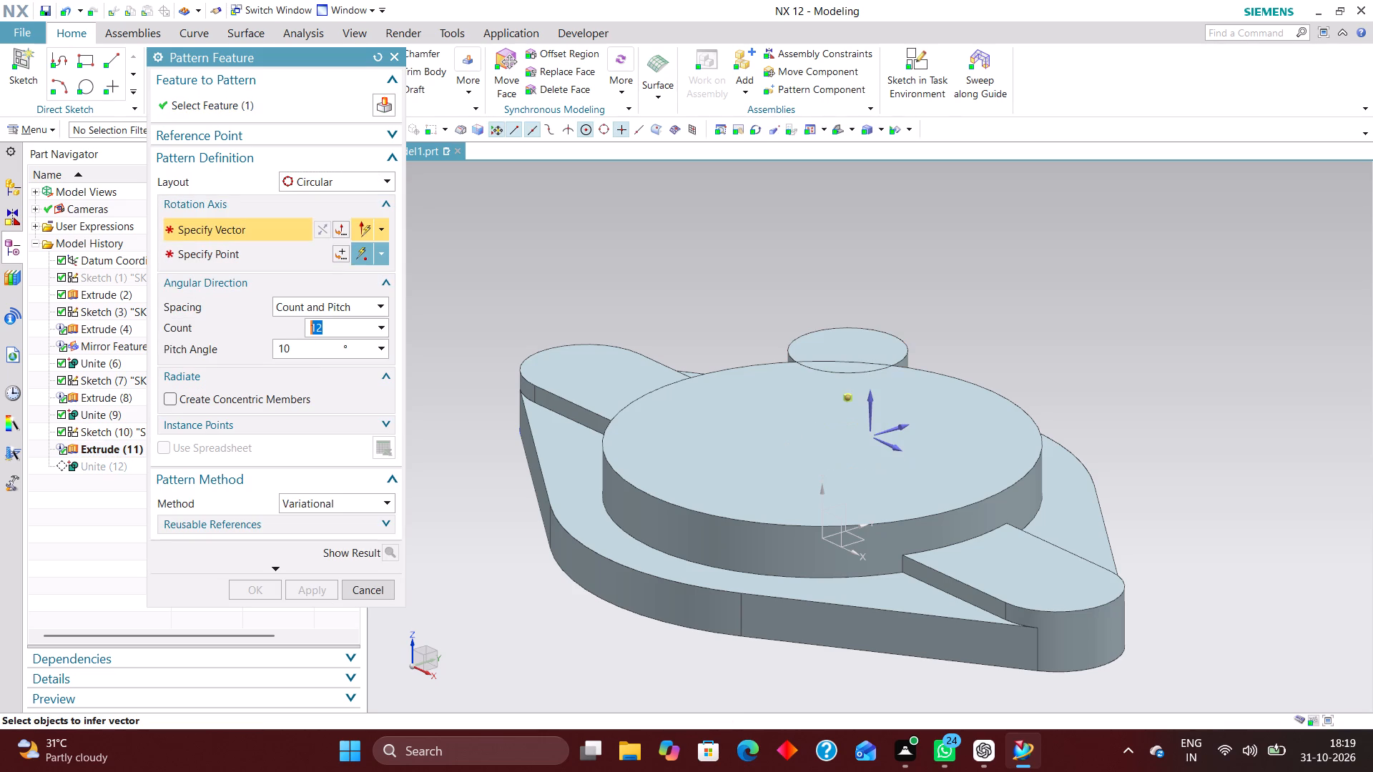
click(823, 493)
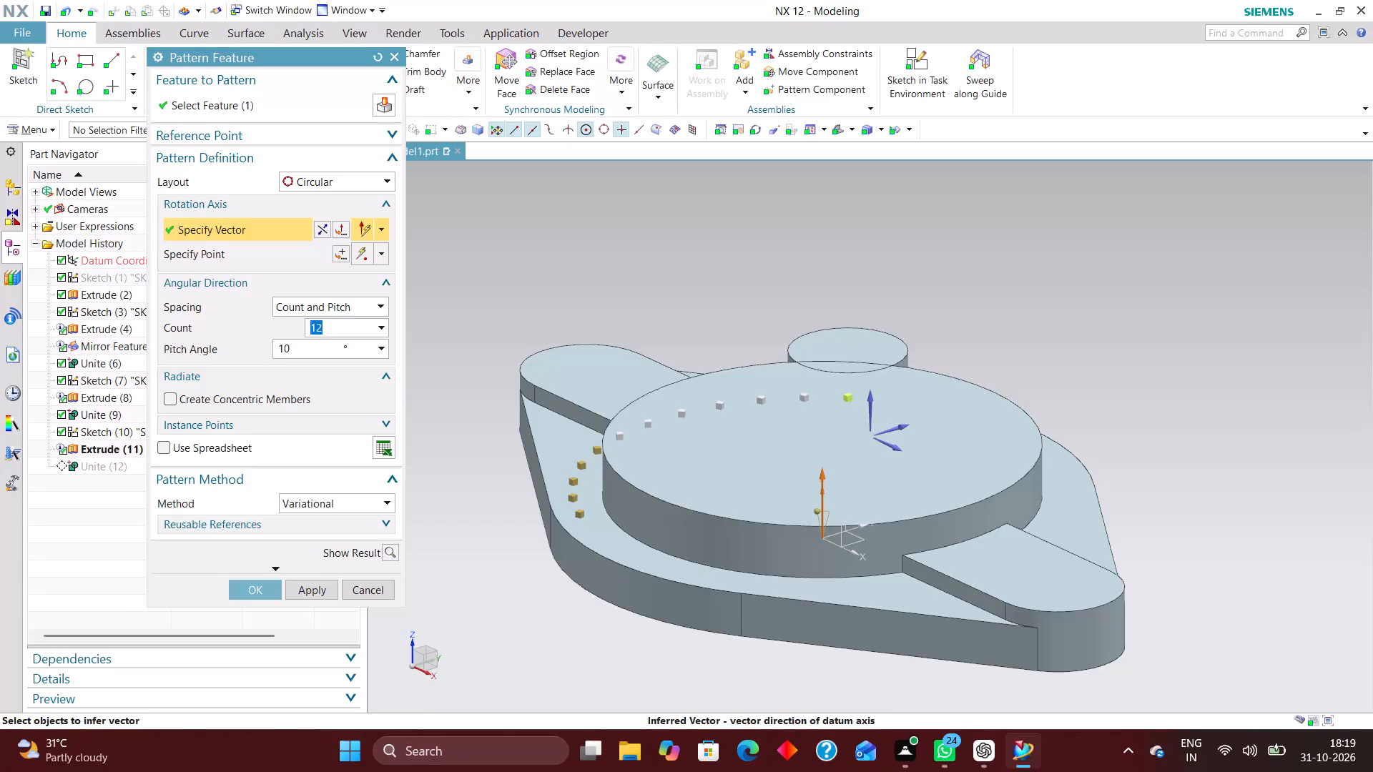
key(4)
key(Return)
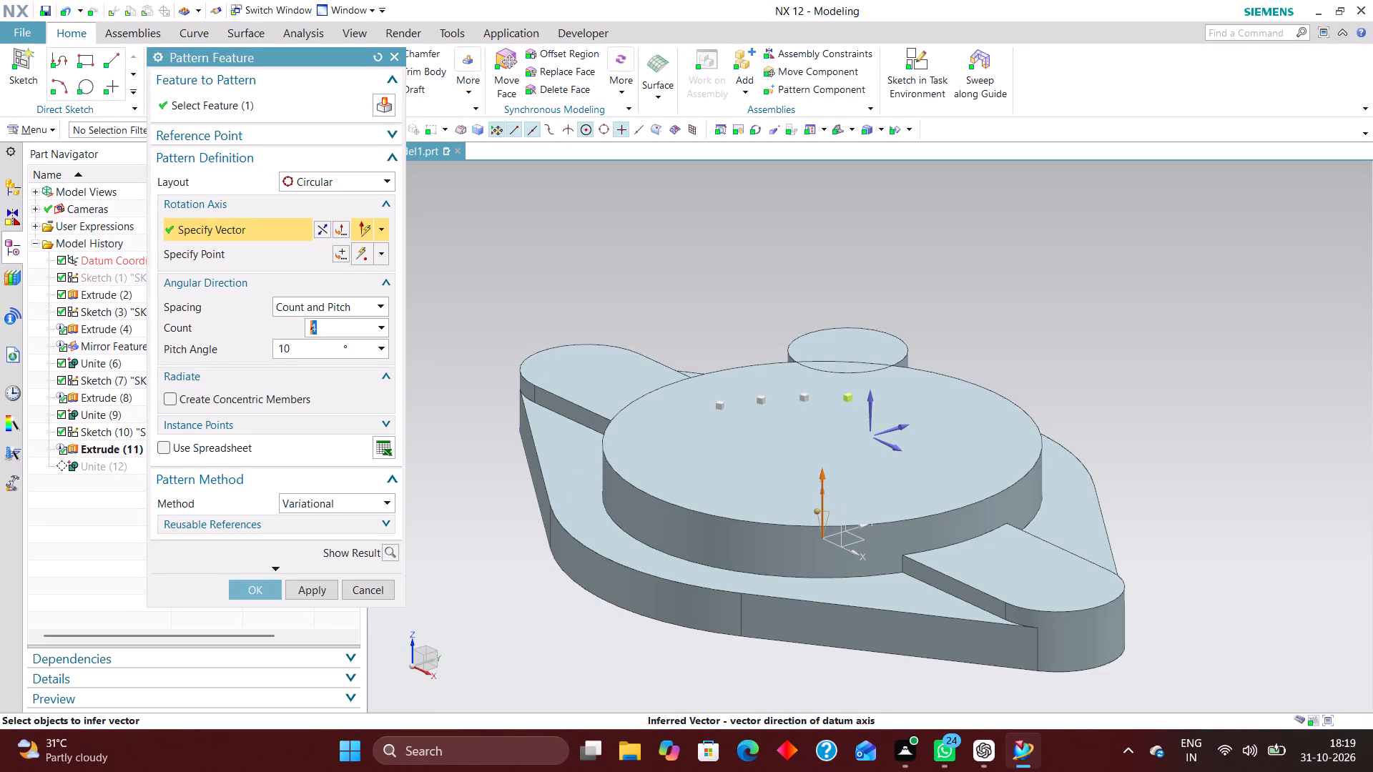
drag(310, 351, 255, 355)
text(360)
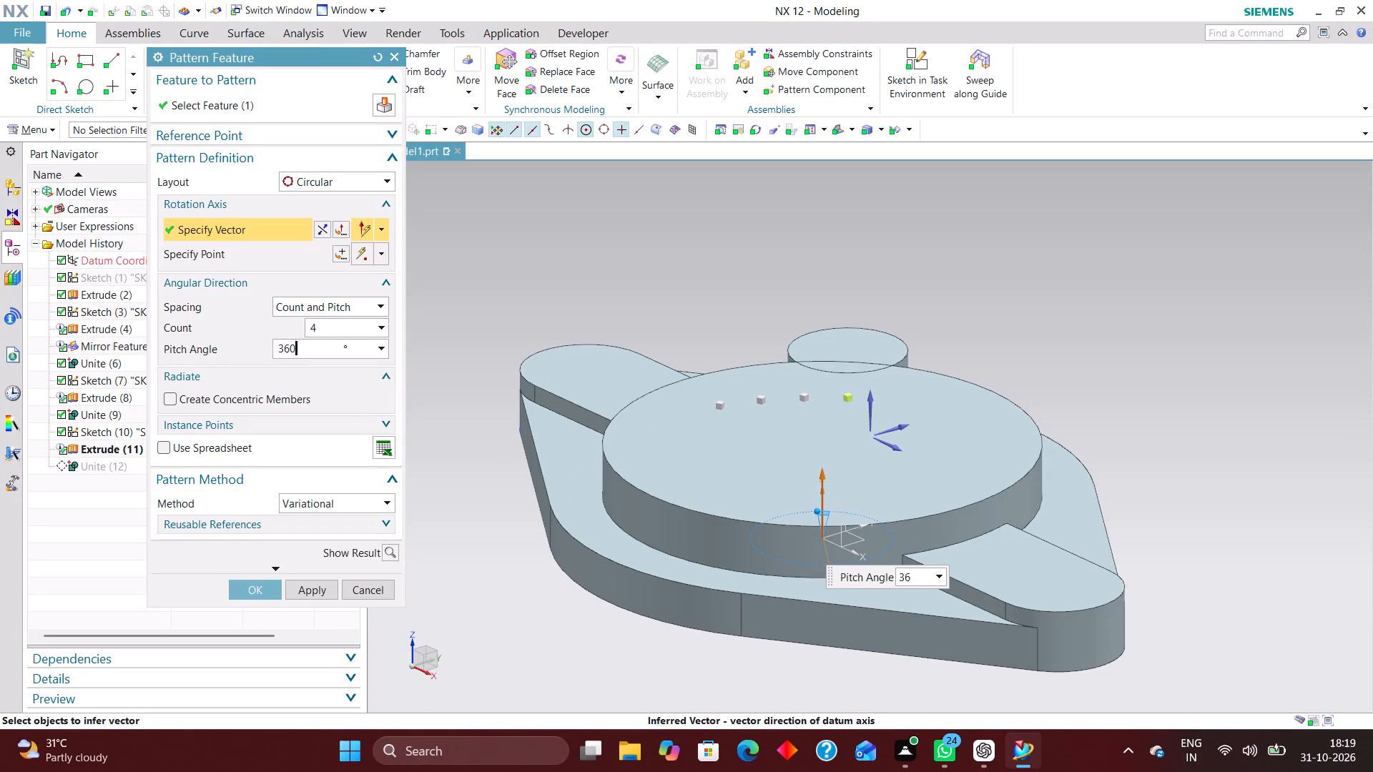
text(/4)
key(Return)
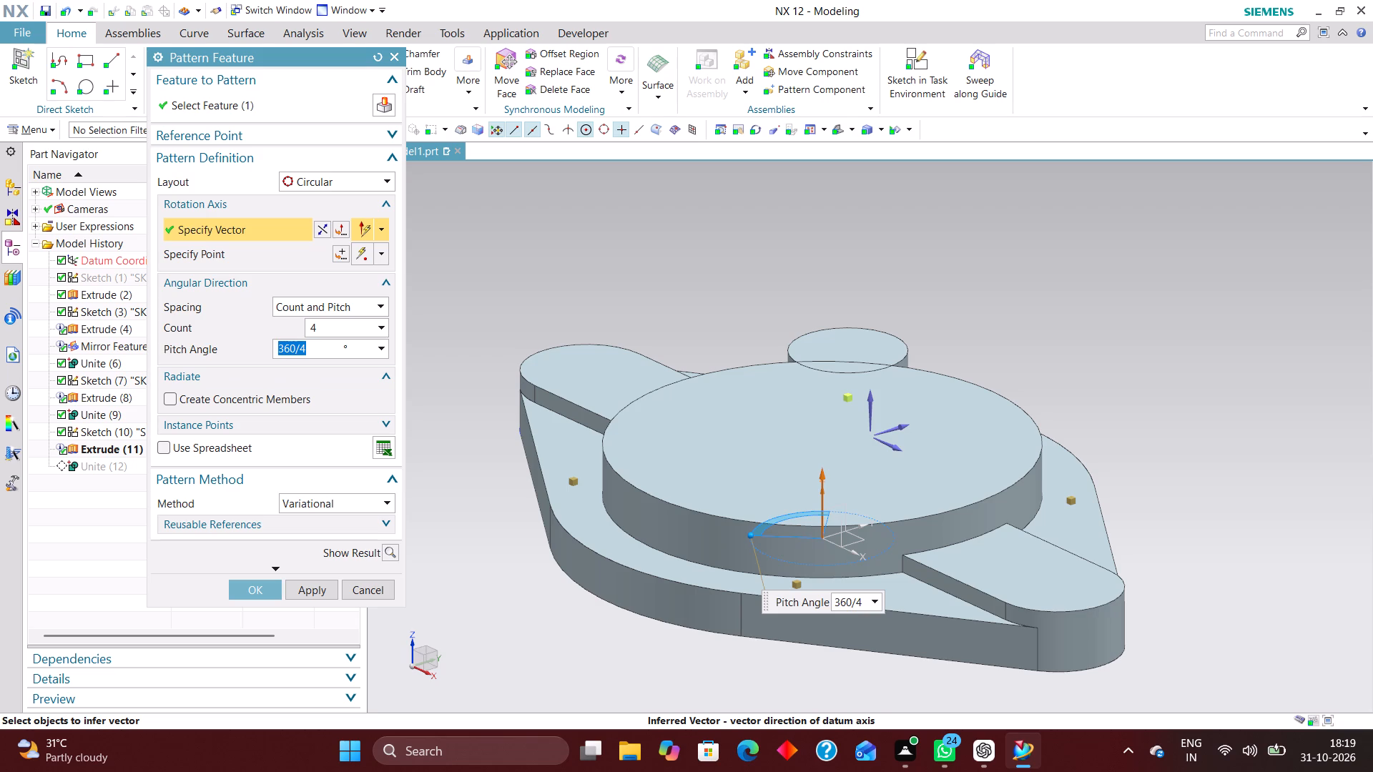
click(265, 590)
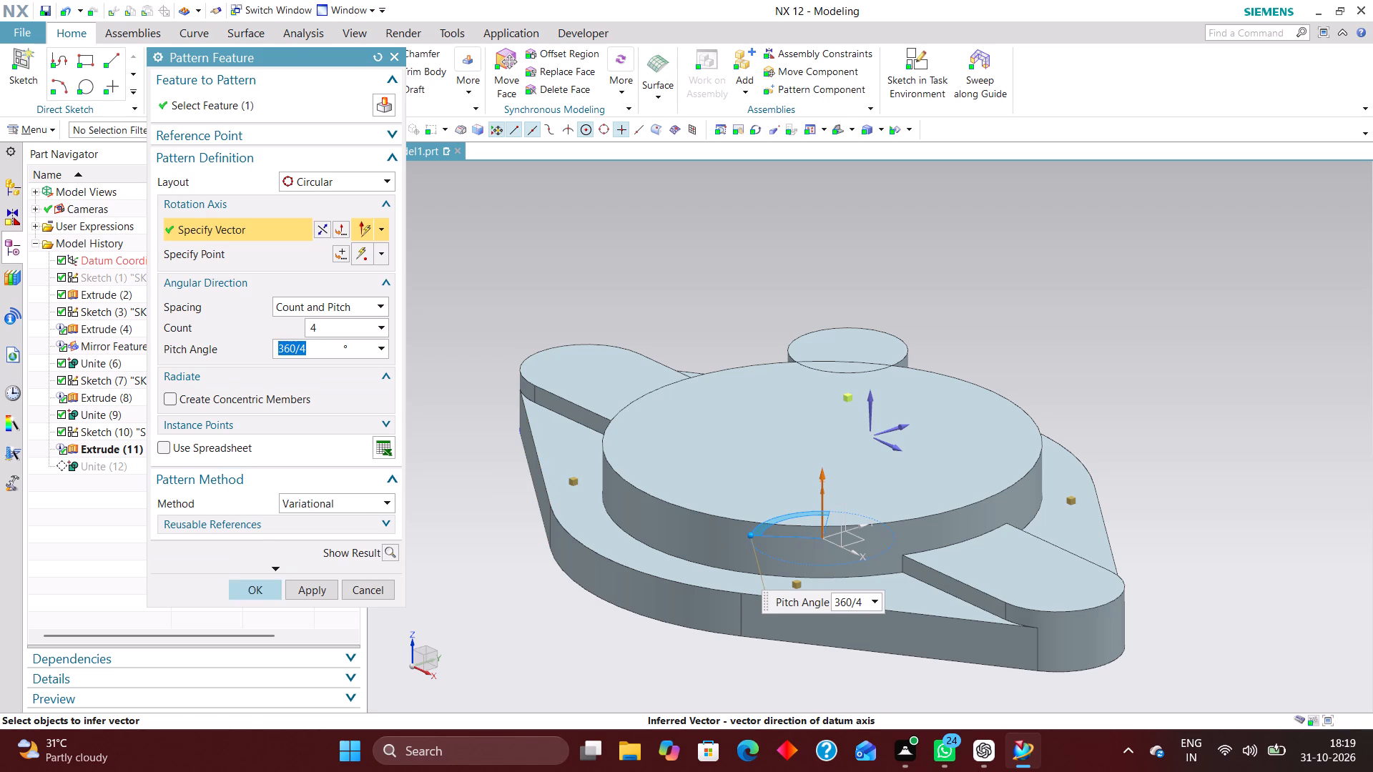
Hide the three remaining visible sketches of the lug, central cylinder and boss on the housing's underside.
middle_drag(1099, 360, 1103, 424)
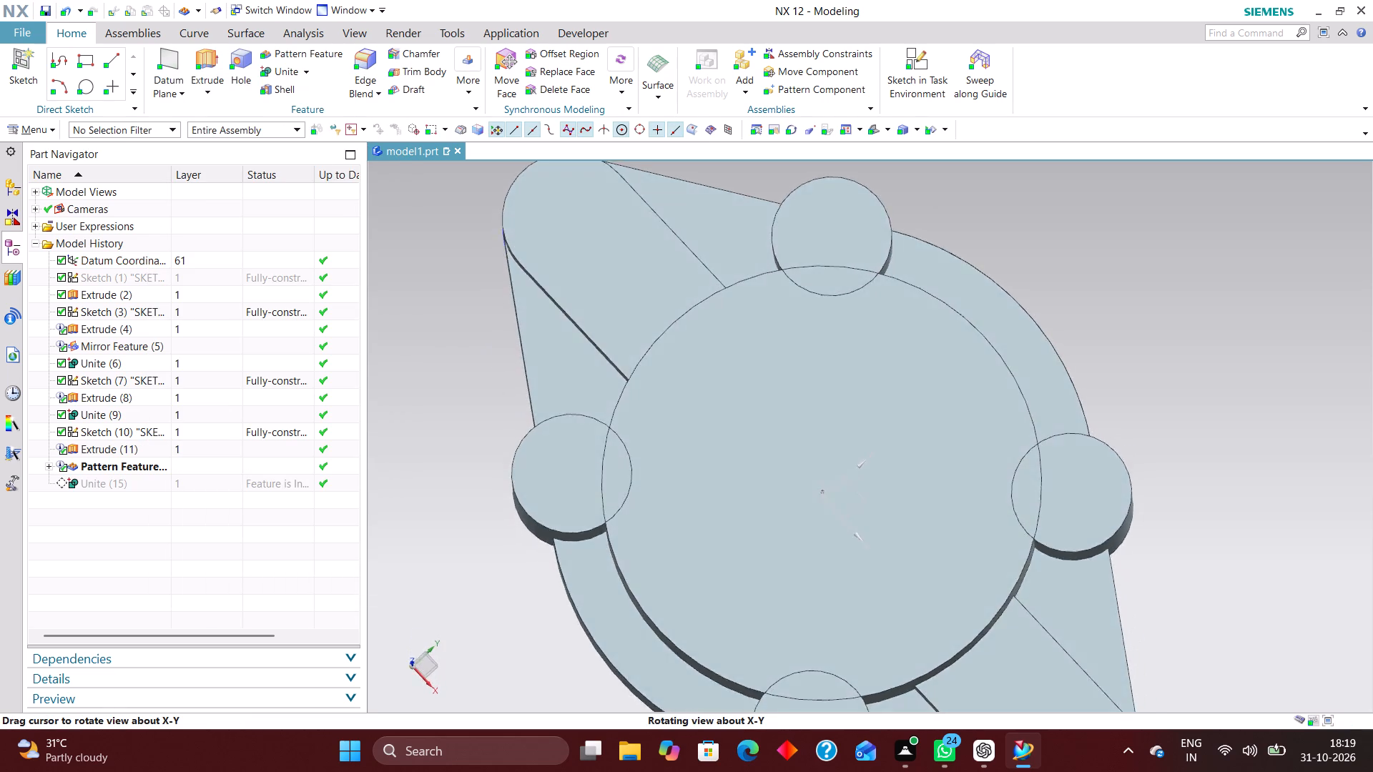
middle_drag(1103, 424, 1025, 400)
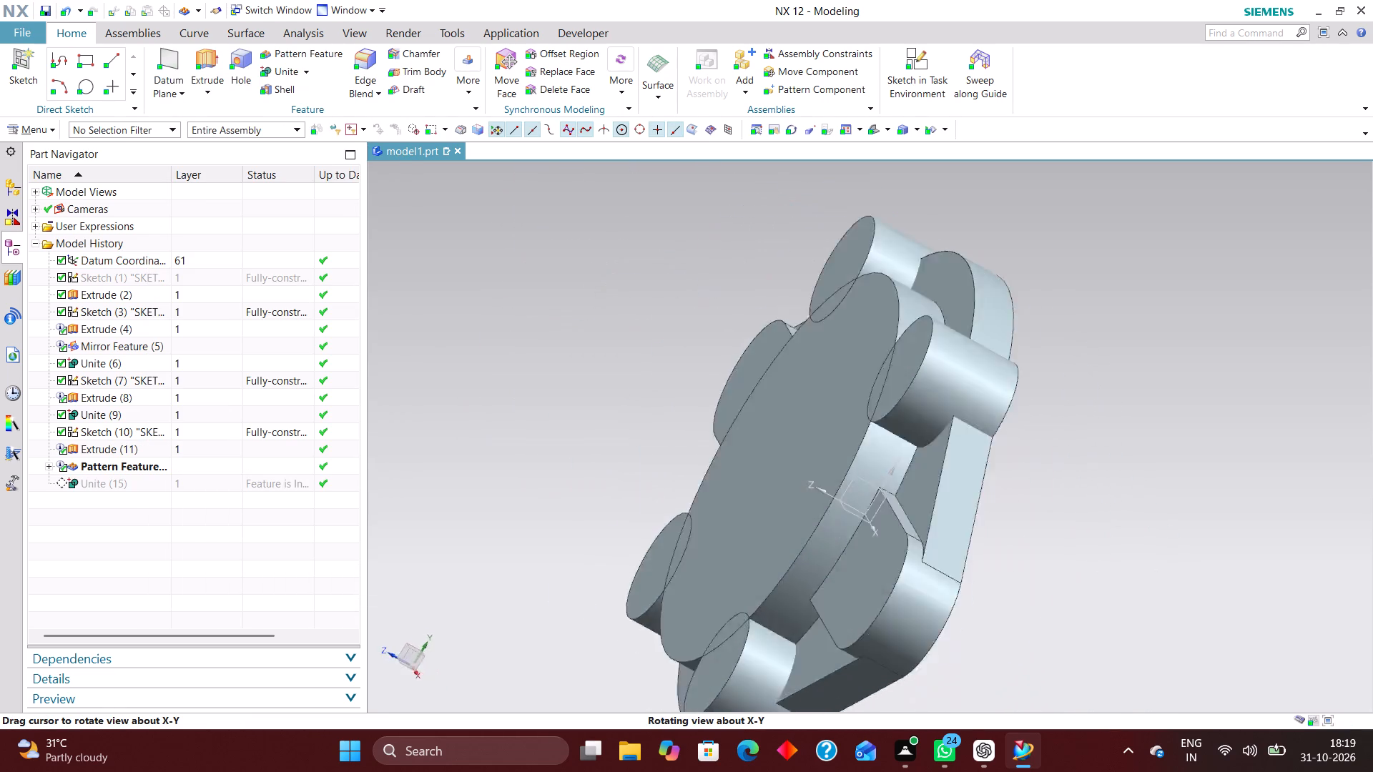
middle_drag(1025, 400, 910, 437)
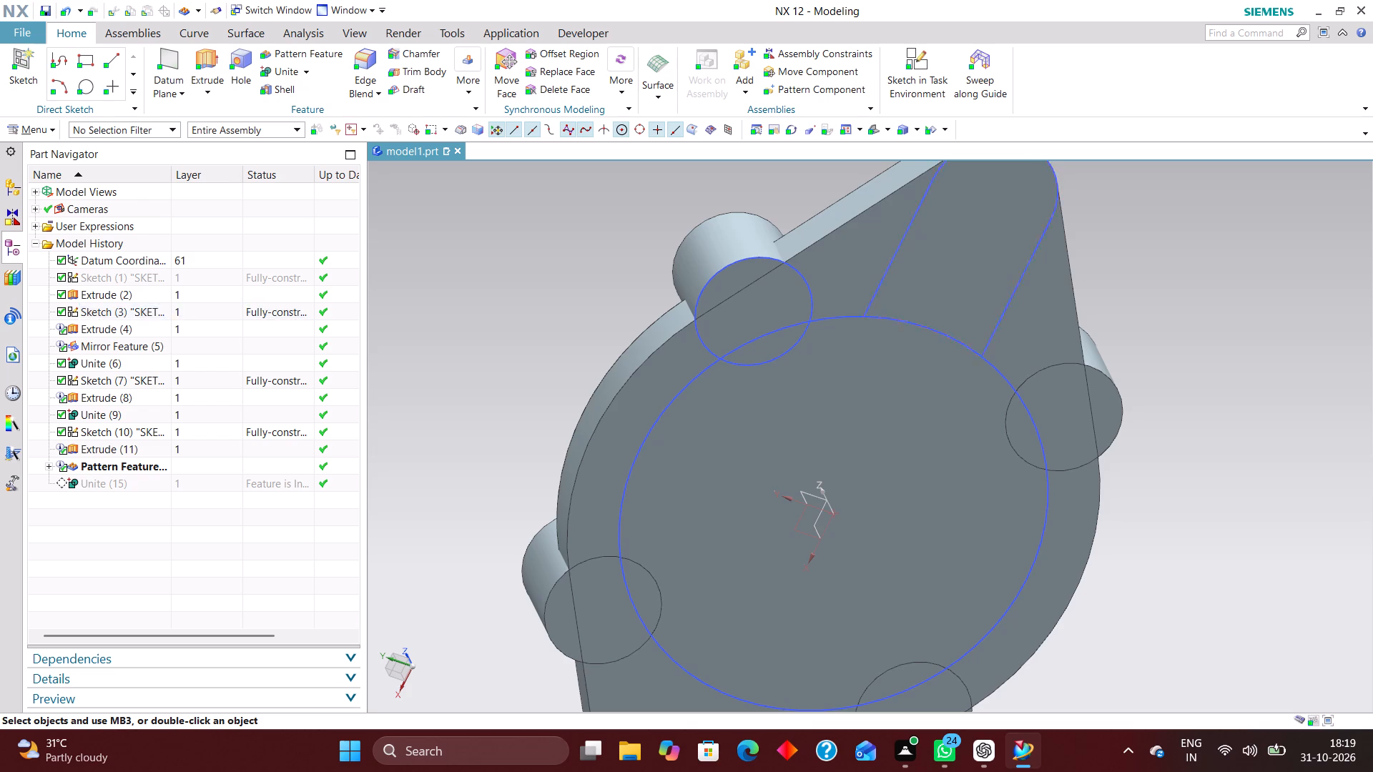
right_drag(963, 344, 962, 369)
right_drag(994, 364, 994, 387)
right_drag(784, 352, 794, 397)
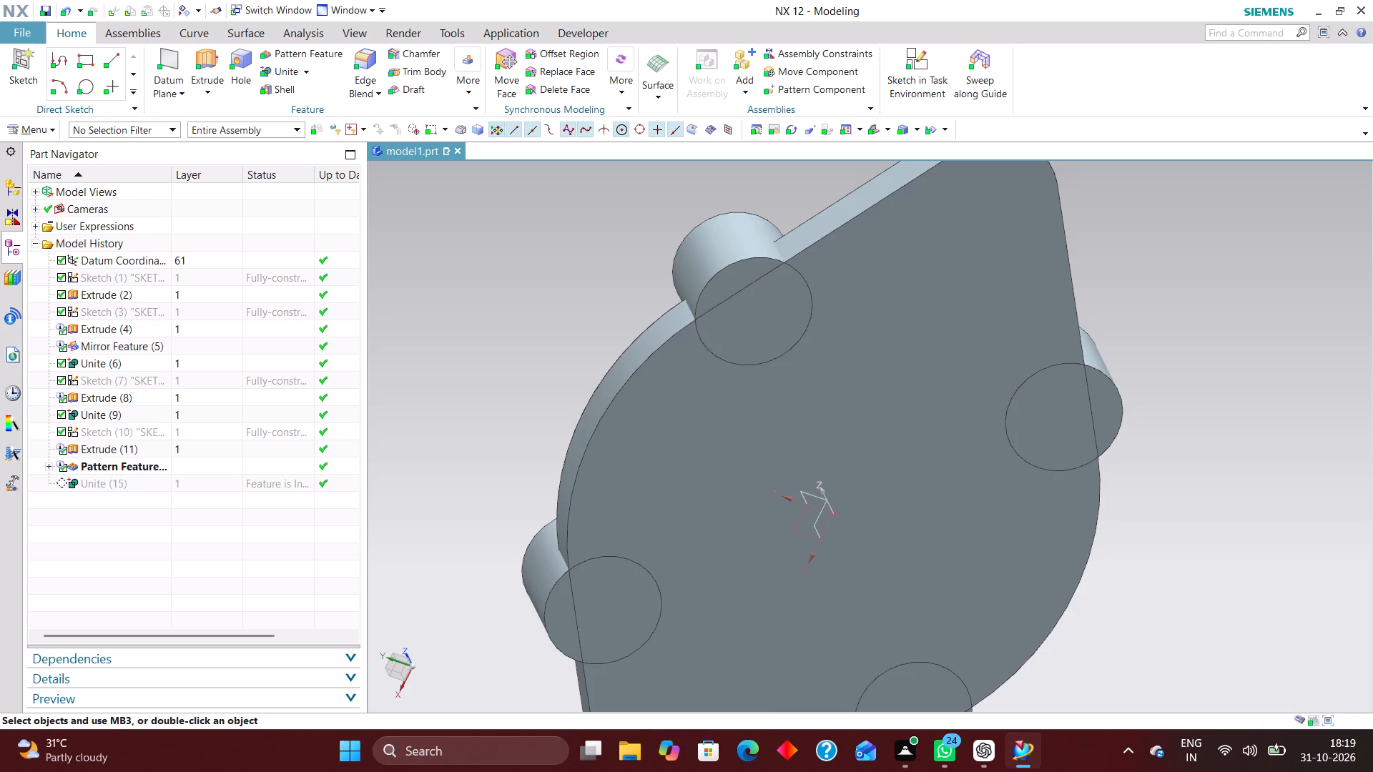
Unite all four R13 bosses with the main housing body, using the housing as the target.
click(875, 129)
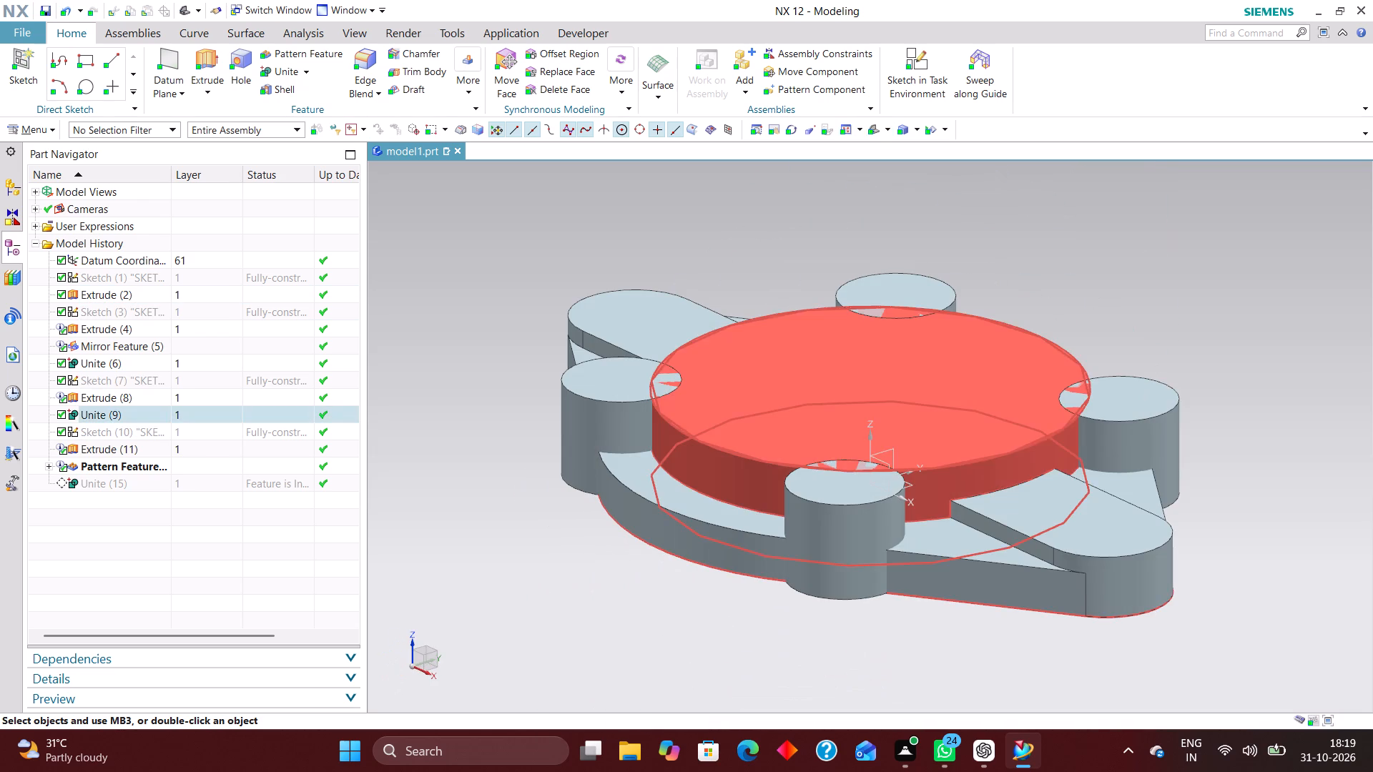
click(290, 72)
click(625, 475)
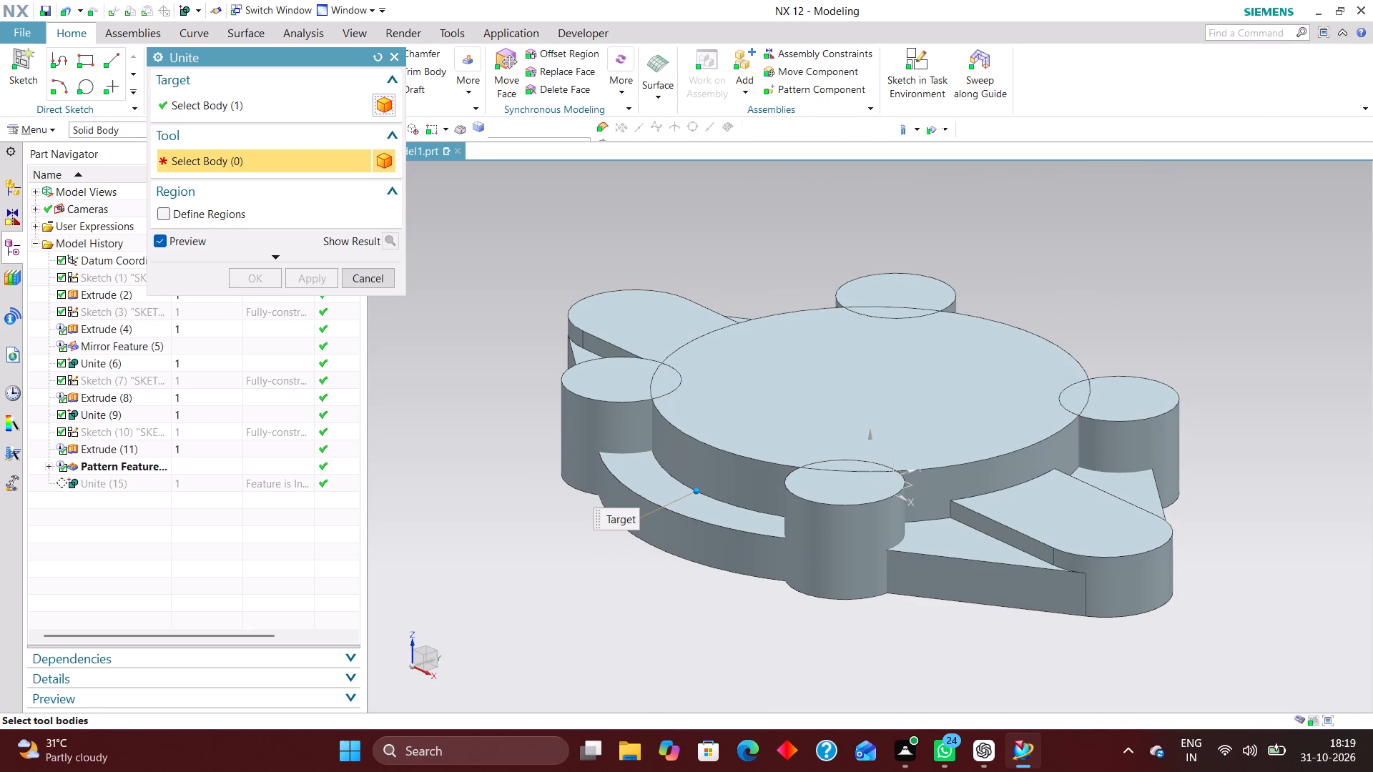
click(604, 397)
click(842, 524)
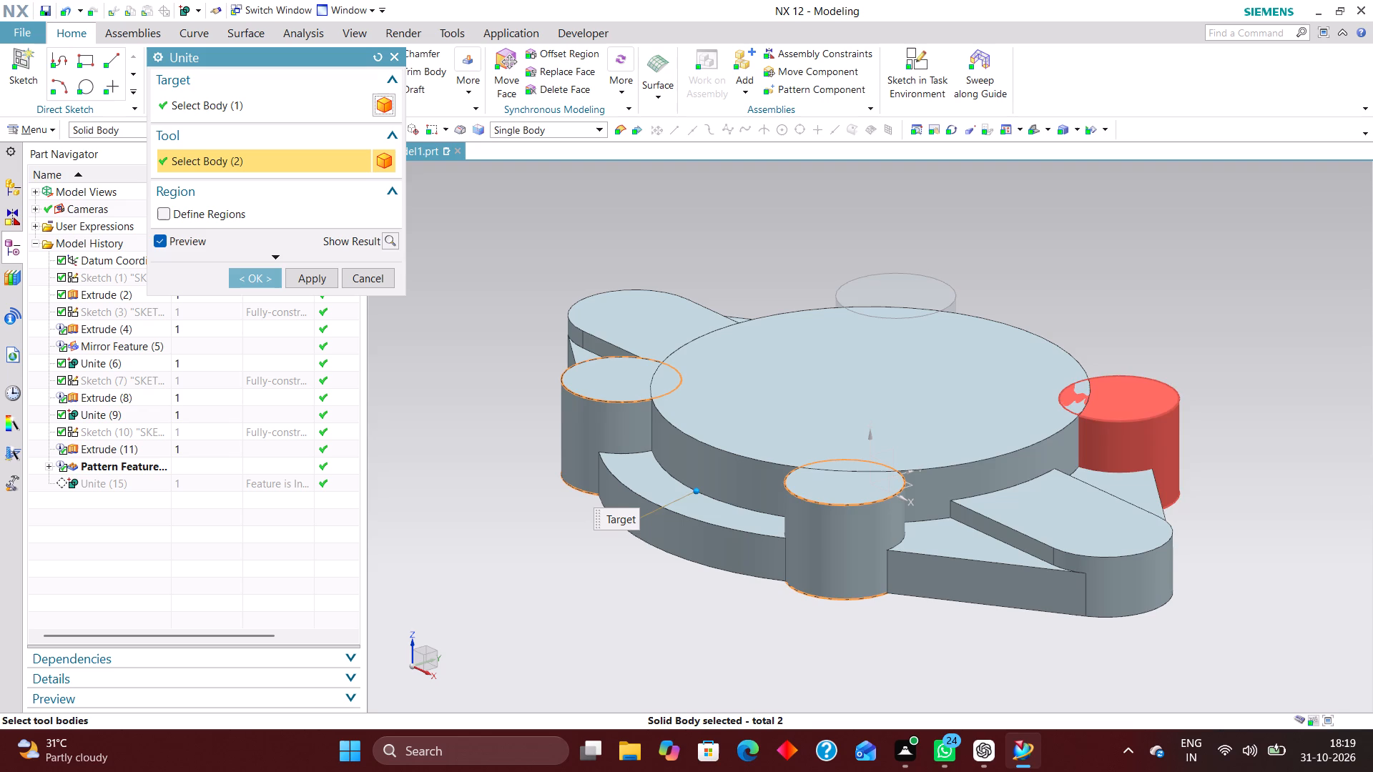
click(1115, 437)
click(936, 284)
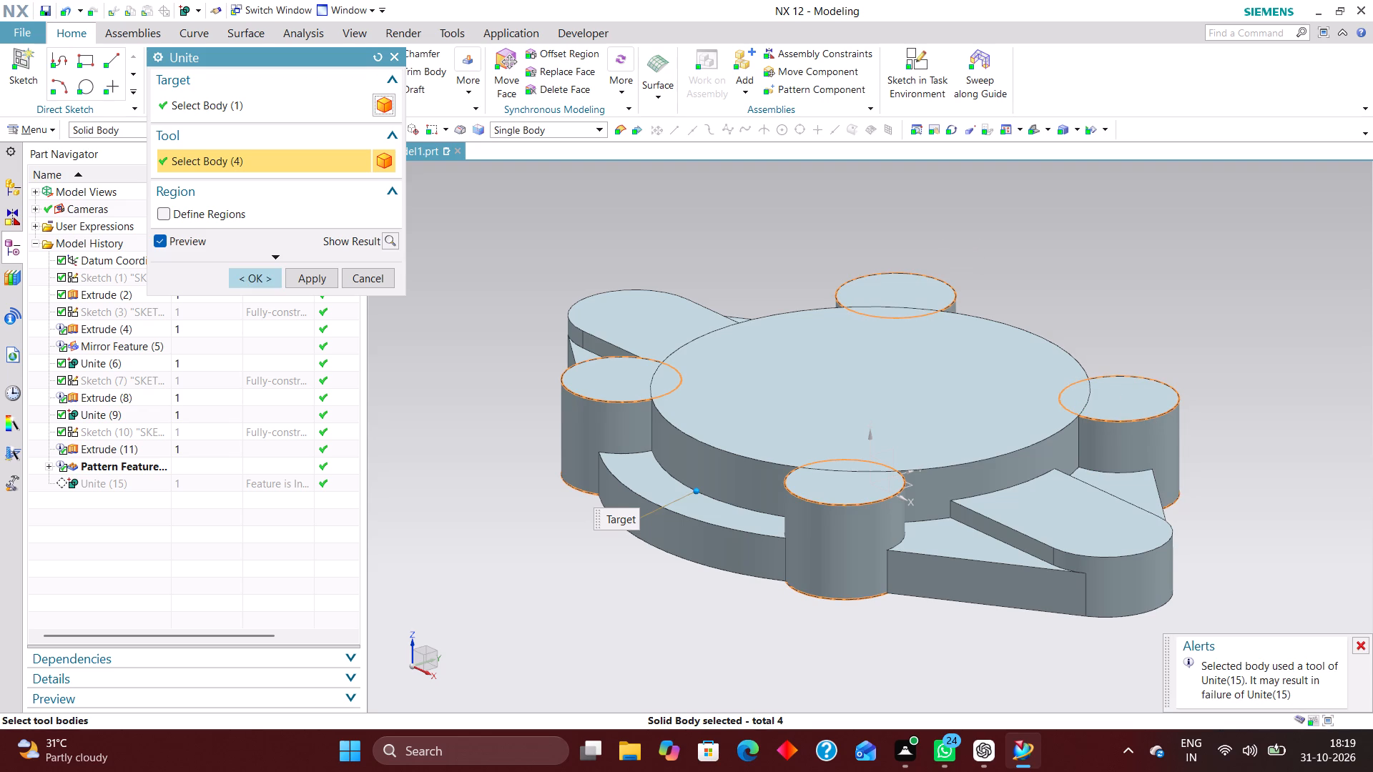
click(268, 274)
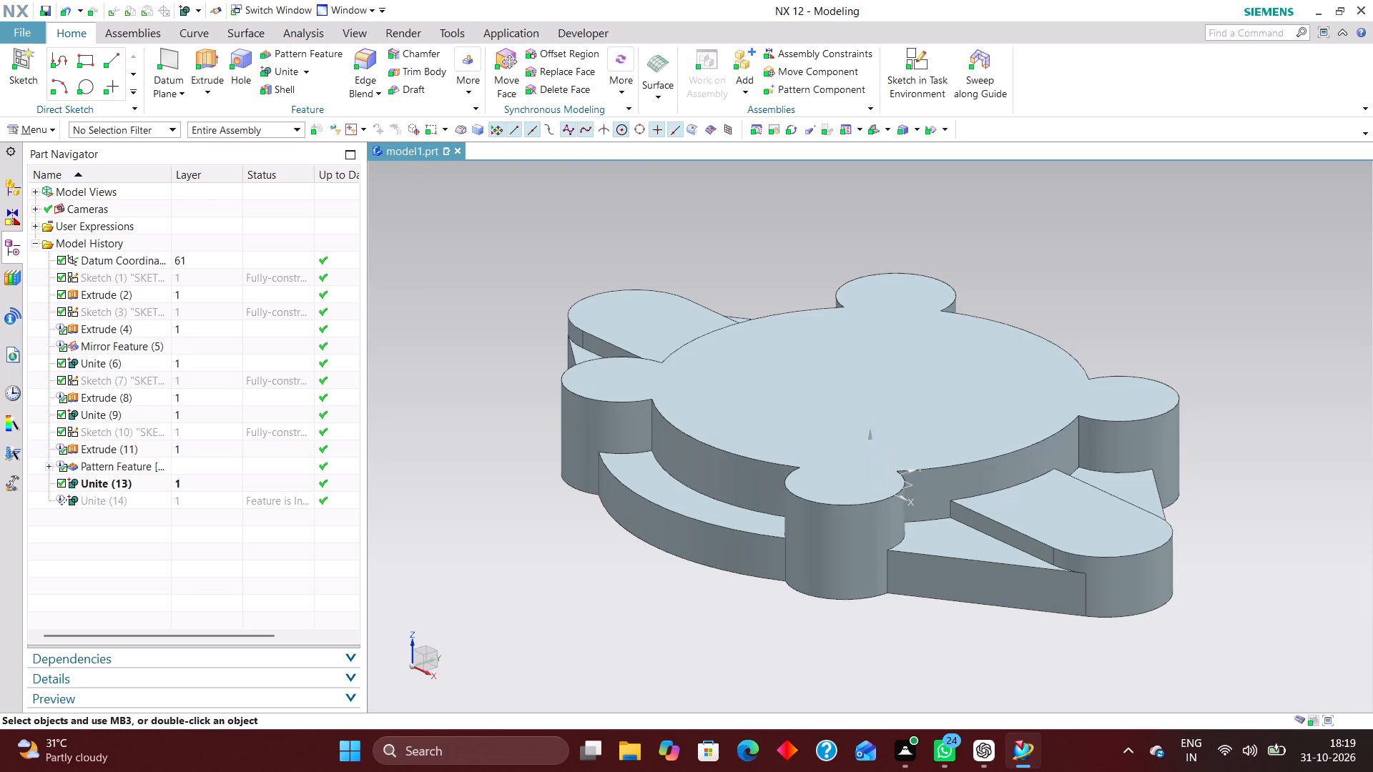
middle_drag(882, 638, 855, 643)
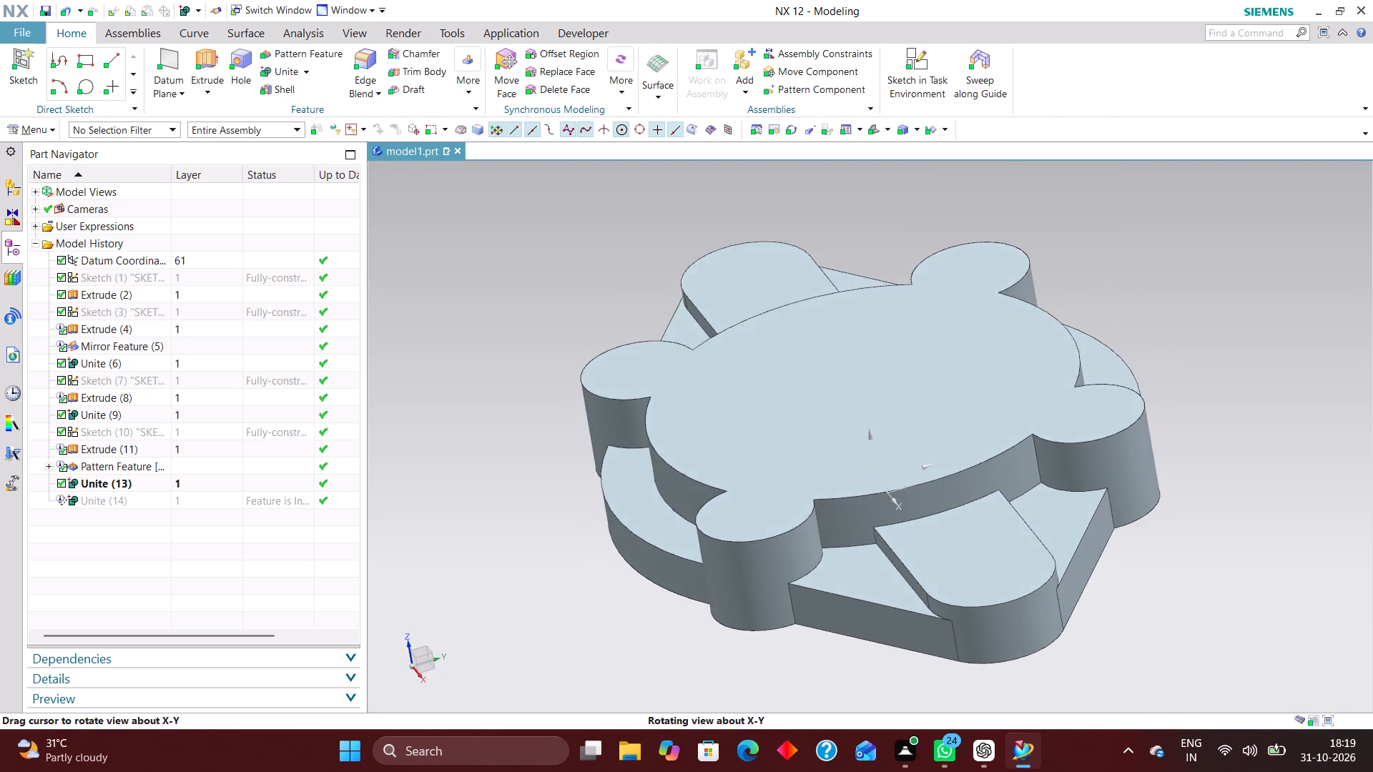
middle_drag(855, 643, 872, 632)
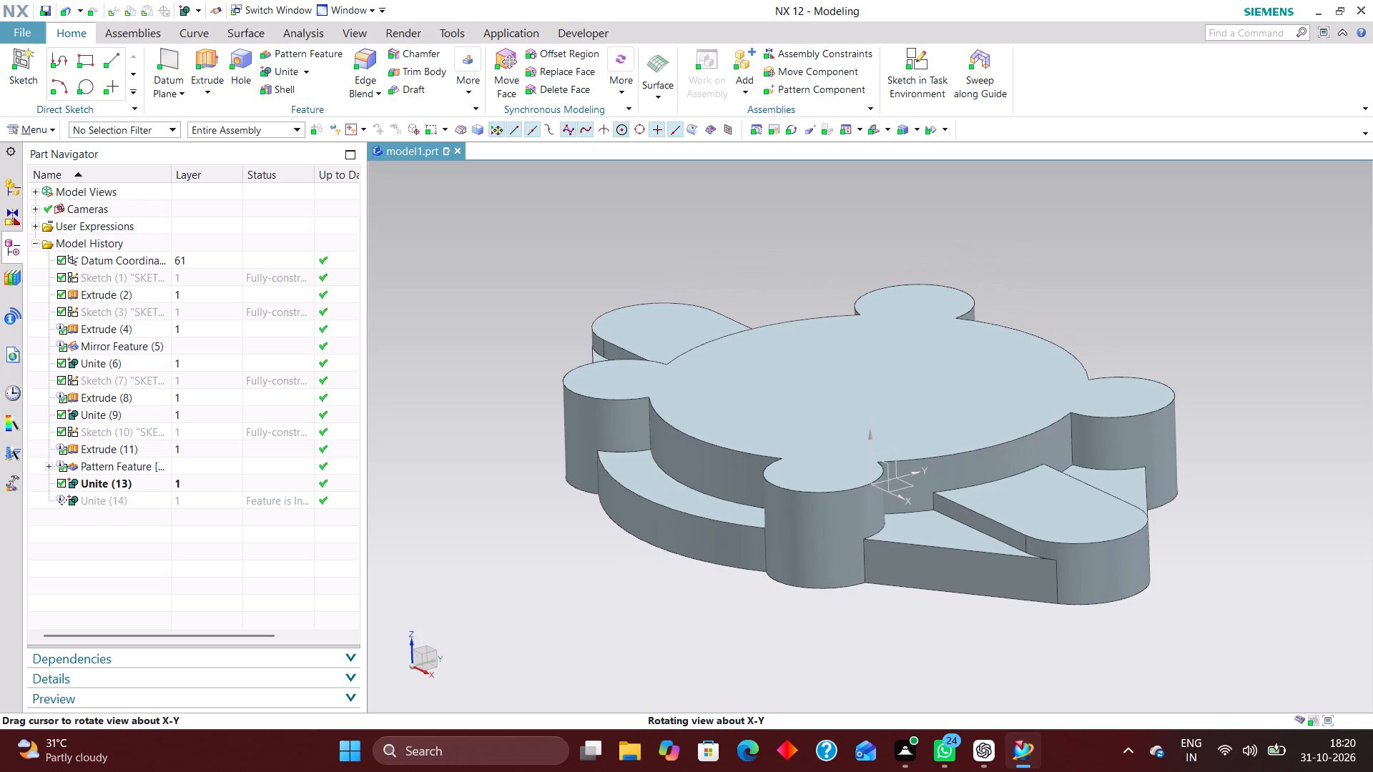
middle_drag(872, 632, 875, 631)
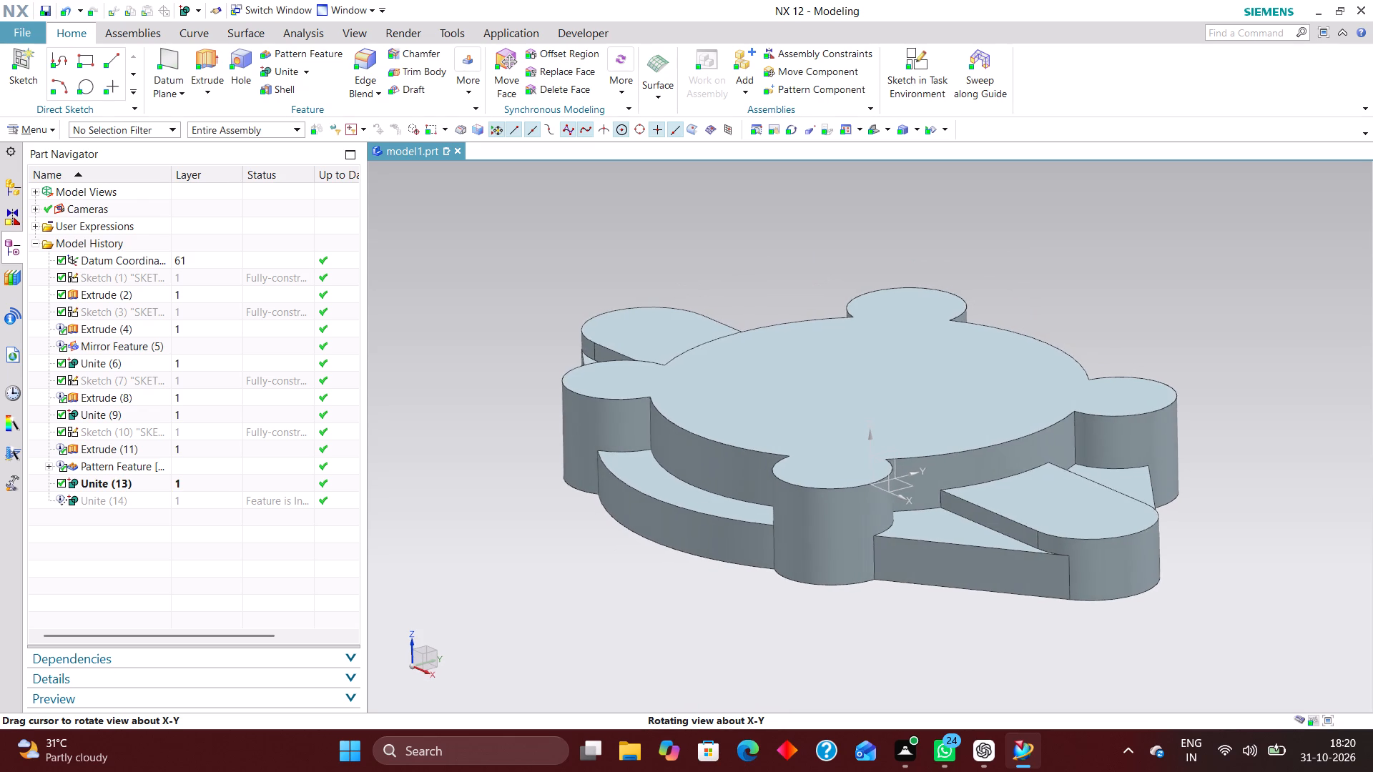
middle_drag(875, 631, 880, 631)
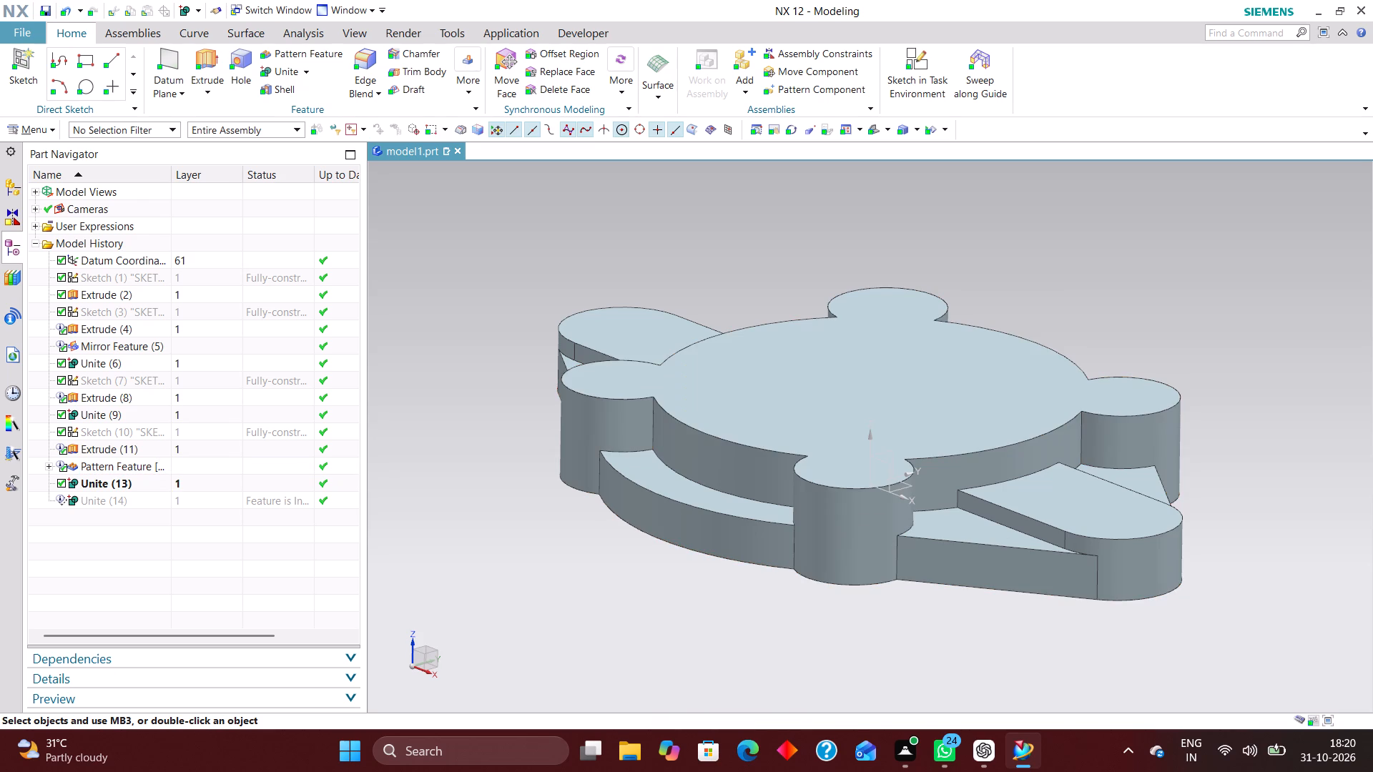
Delete the inactive Unite (14) feature from the model history.
click(153, 485)
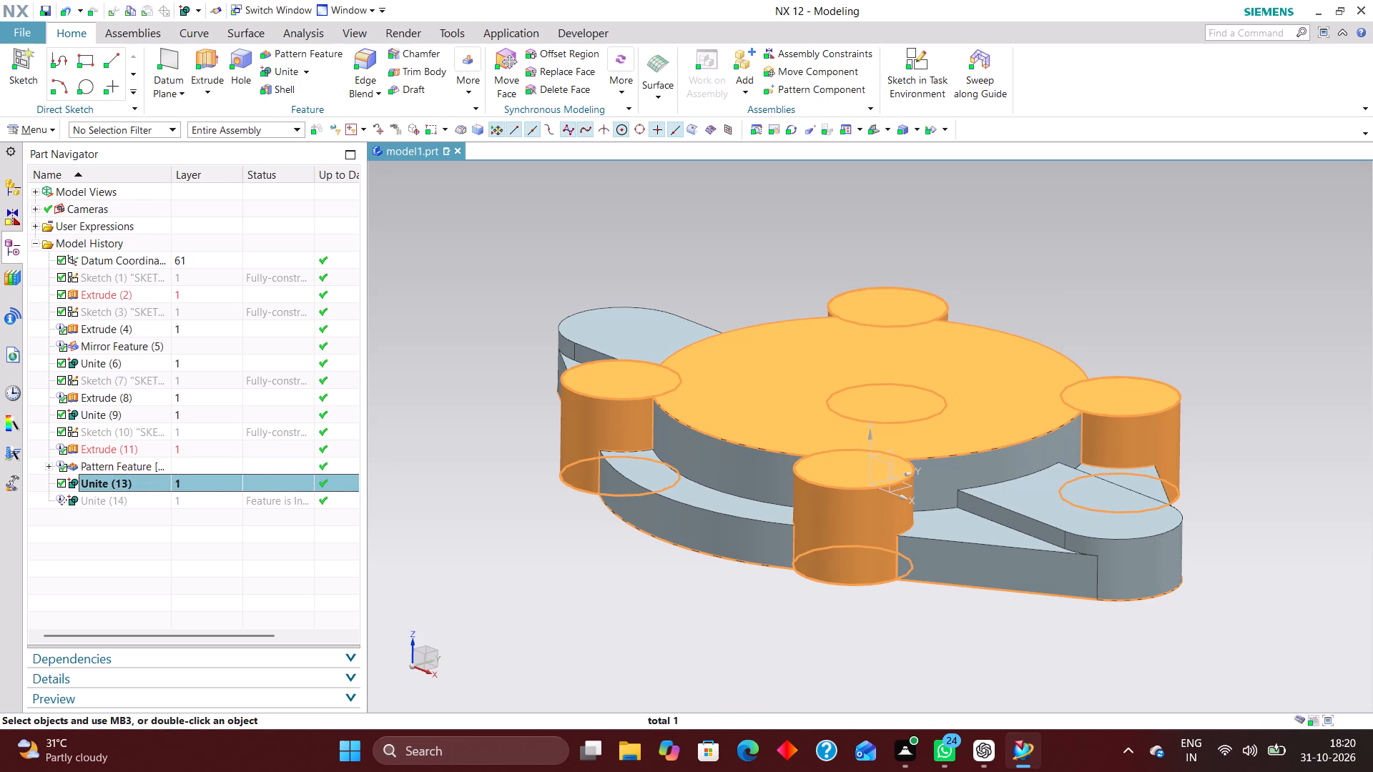
click(158, 498)
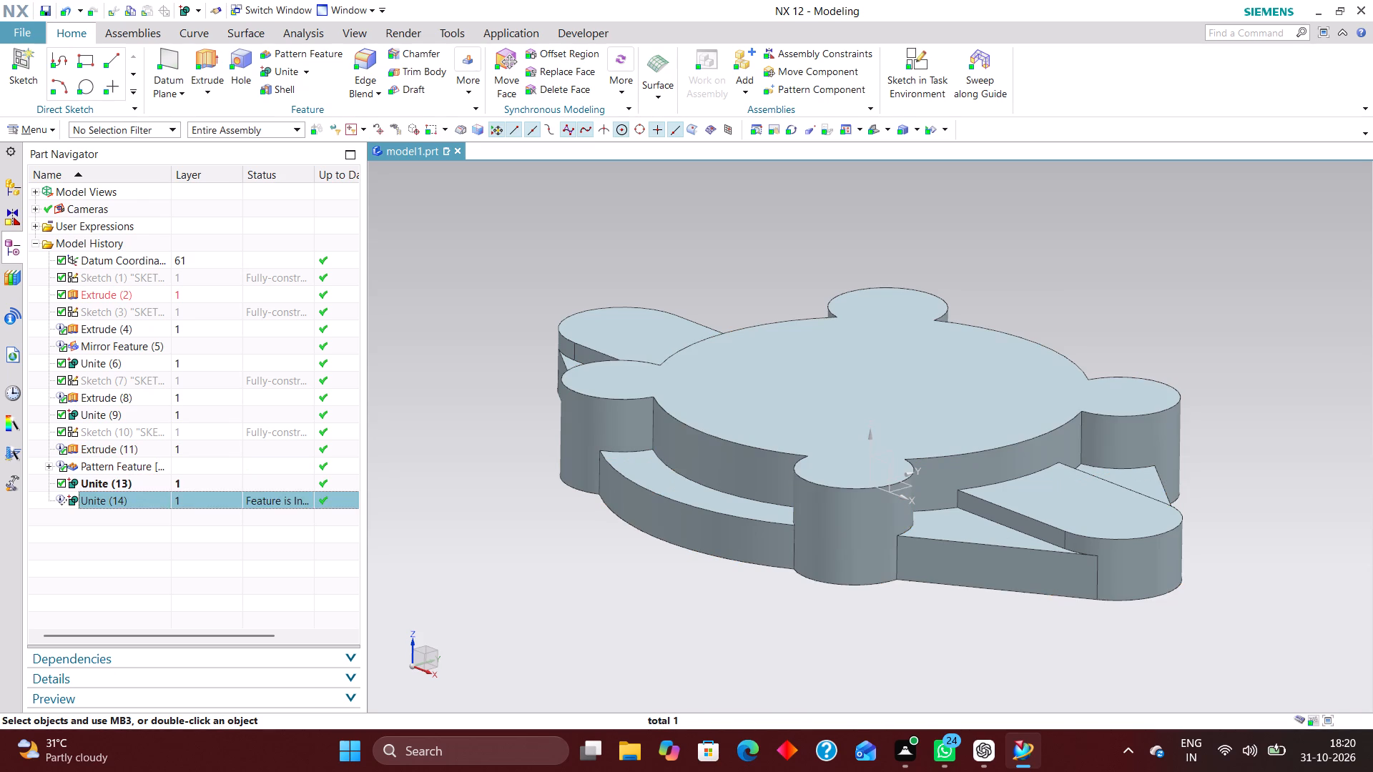
right_click(157, 498)
click(219, 520)
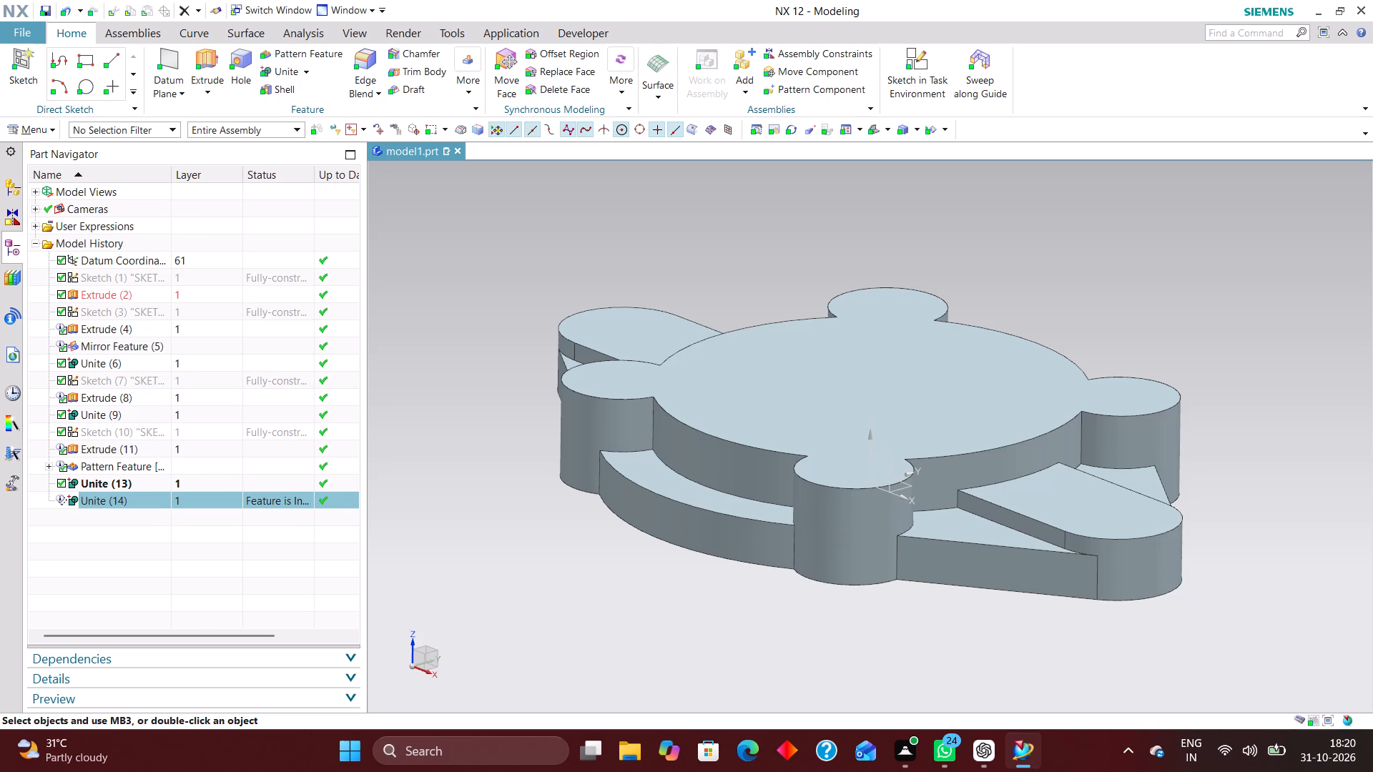
Edit the R13 boss extrusion, Extrude (11), and set its end distance to 14 mm.
click(156, 448)
right_click(155, 448)
click(207, 127)
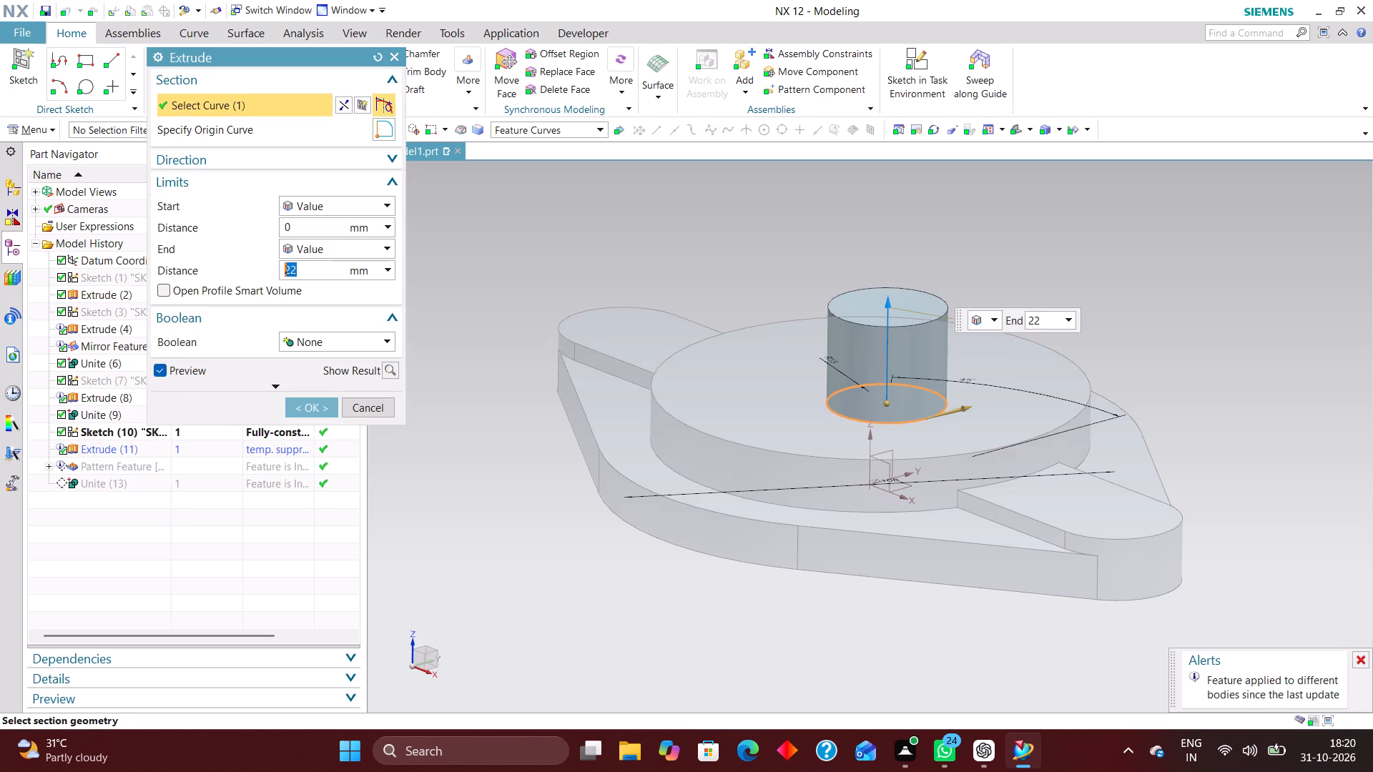
text(14)
key(Return)
click(317, 405)
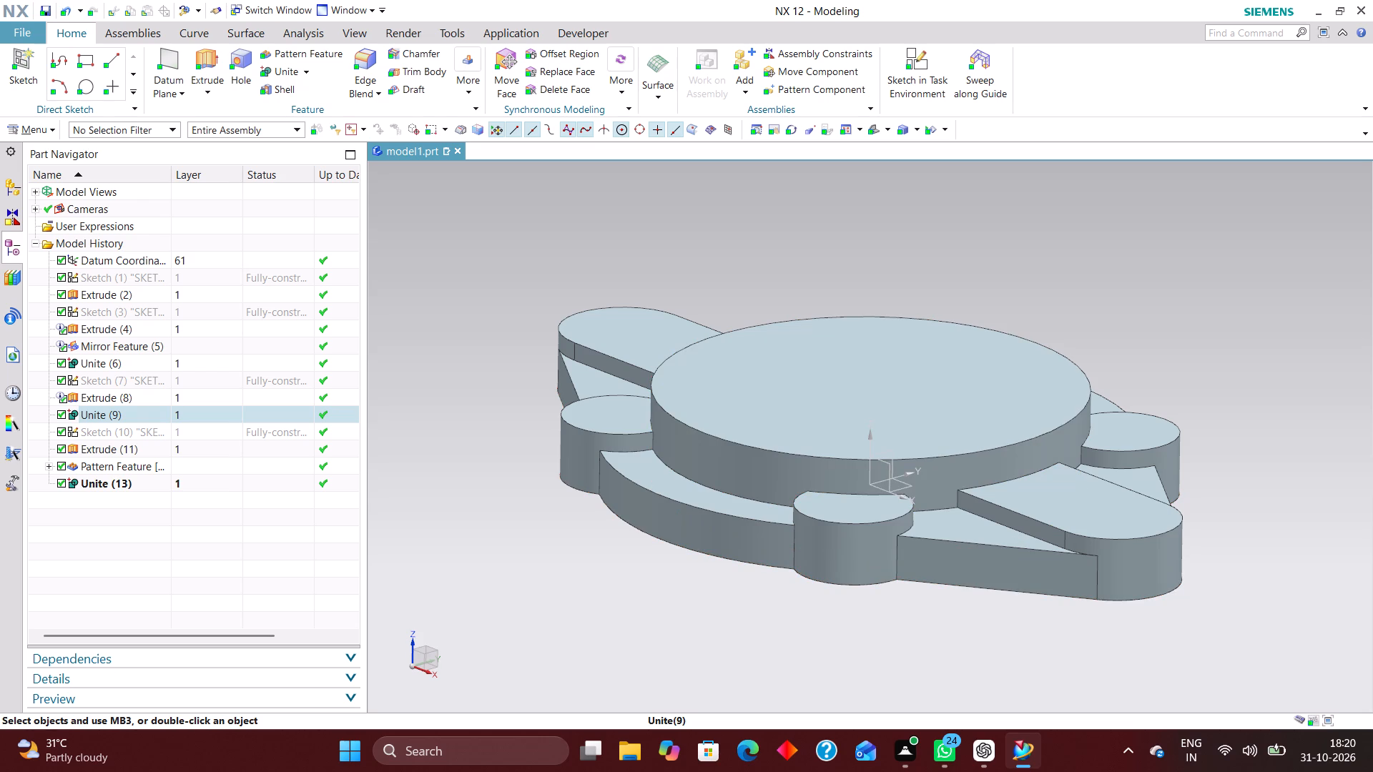
Examine the united housing from several angles, checking the four bosses around the central cylinder.
scroll(1123, 355, up, 3)
scroll(1125, 360, down, 3)
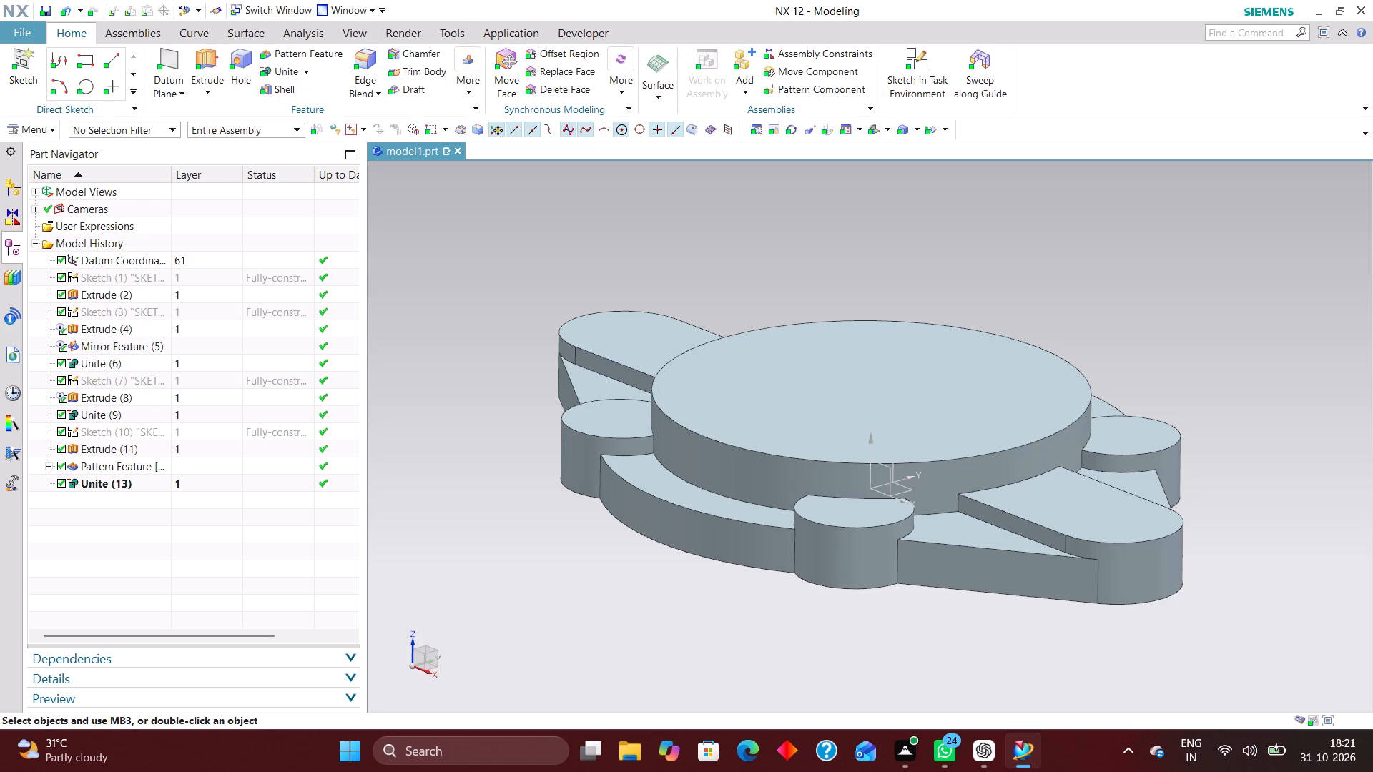
middle_drag(1297, 398, 1294, 405)
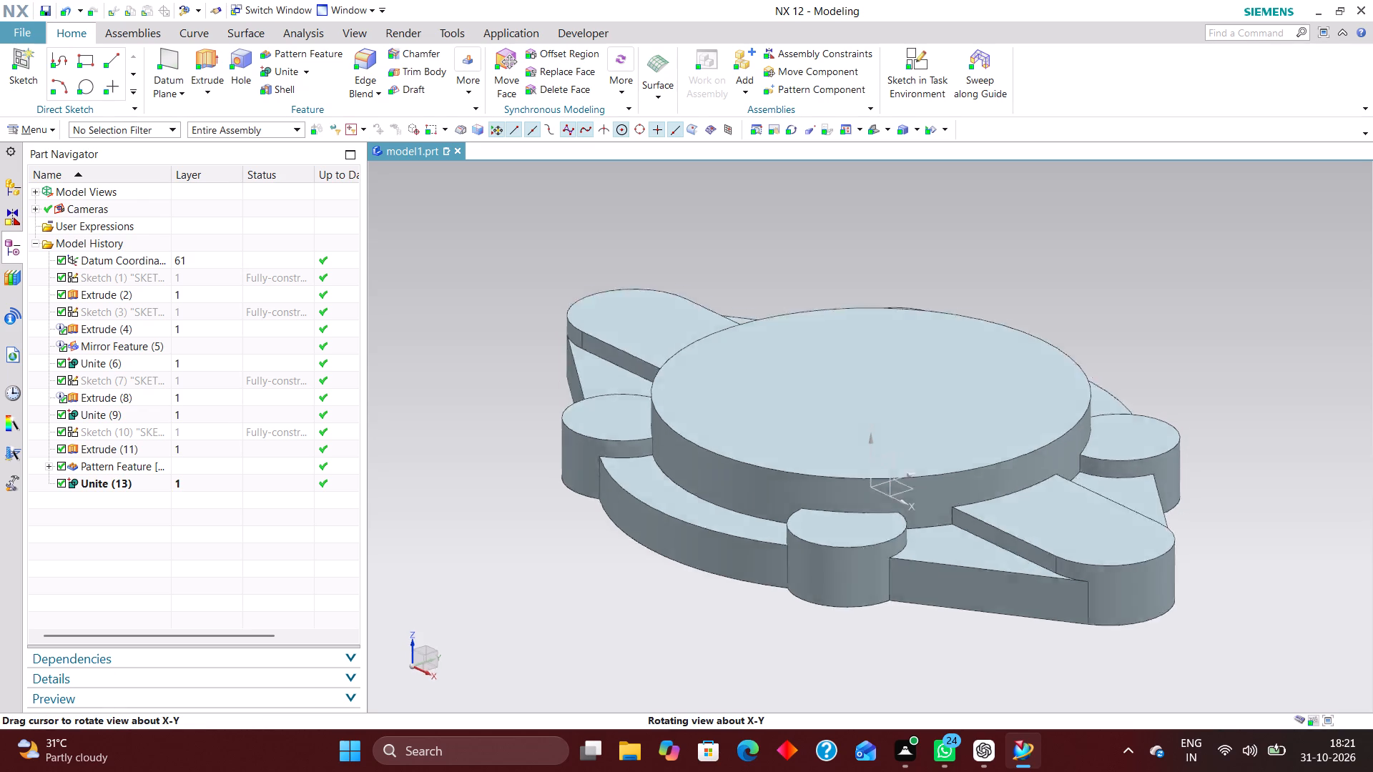
middle_drag(1294, 405, 1279, 421)
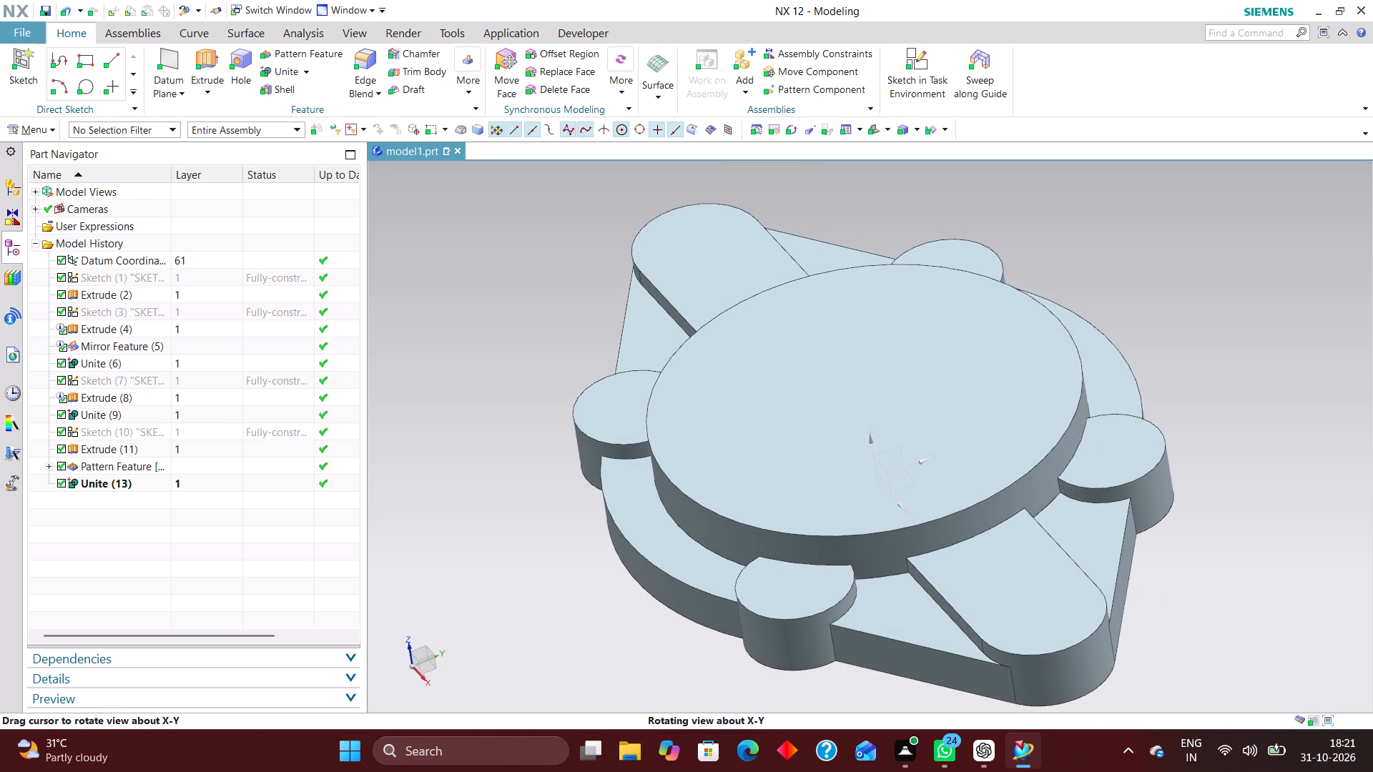
middle_drag(1279, 421, 1281, 421)
middle_click(1281, 421)
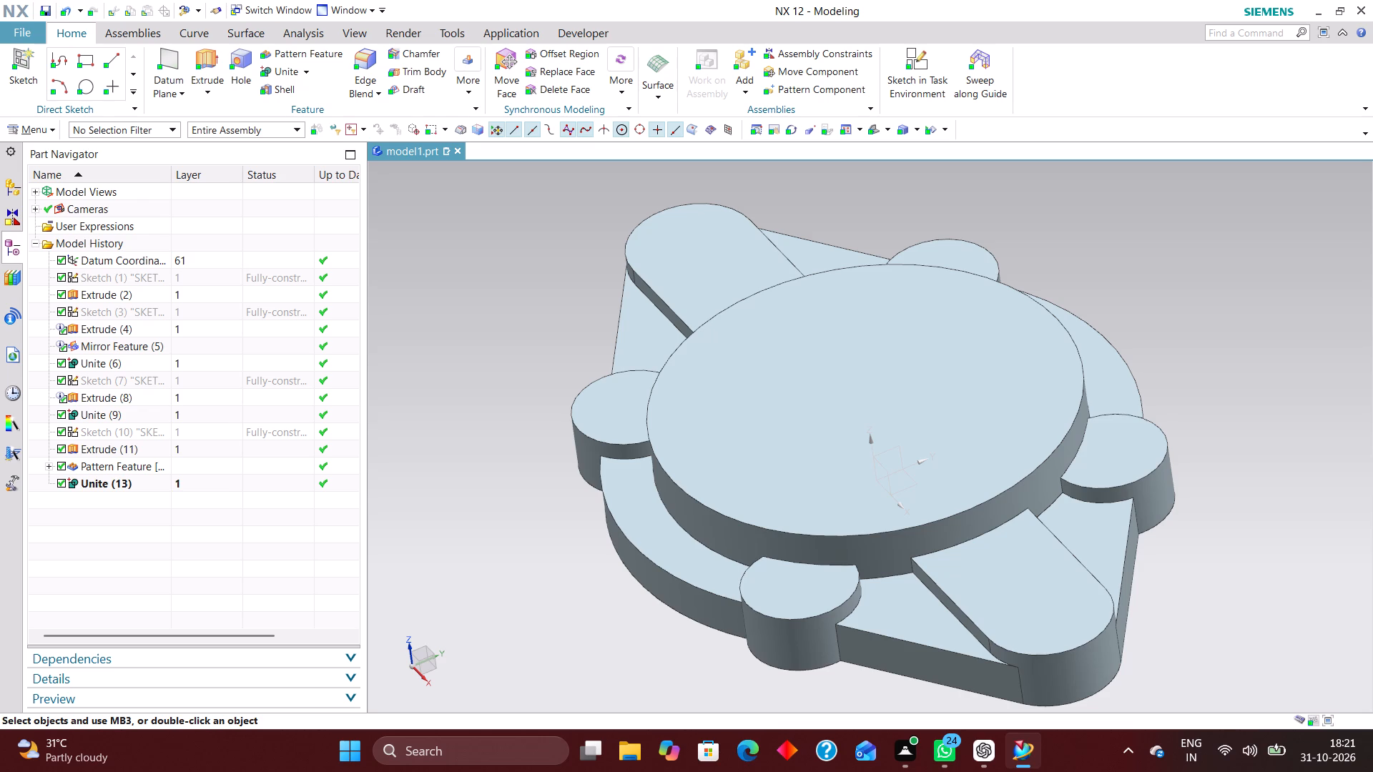
middle_drag(890, 412, 900, 455)
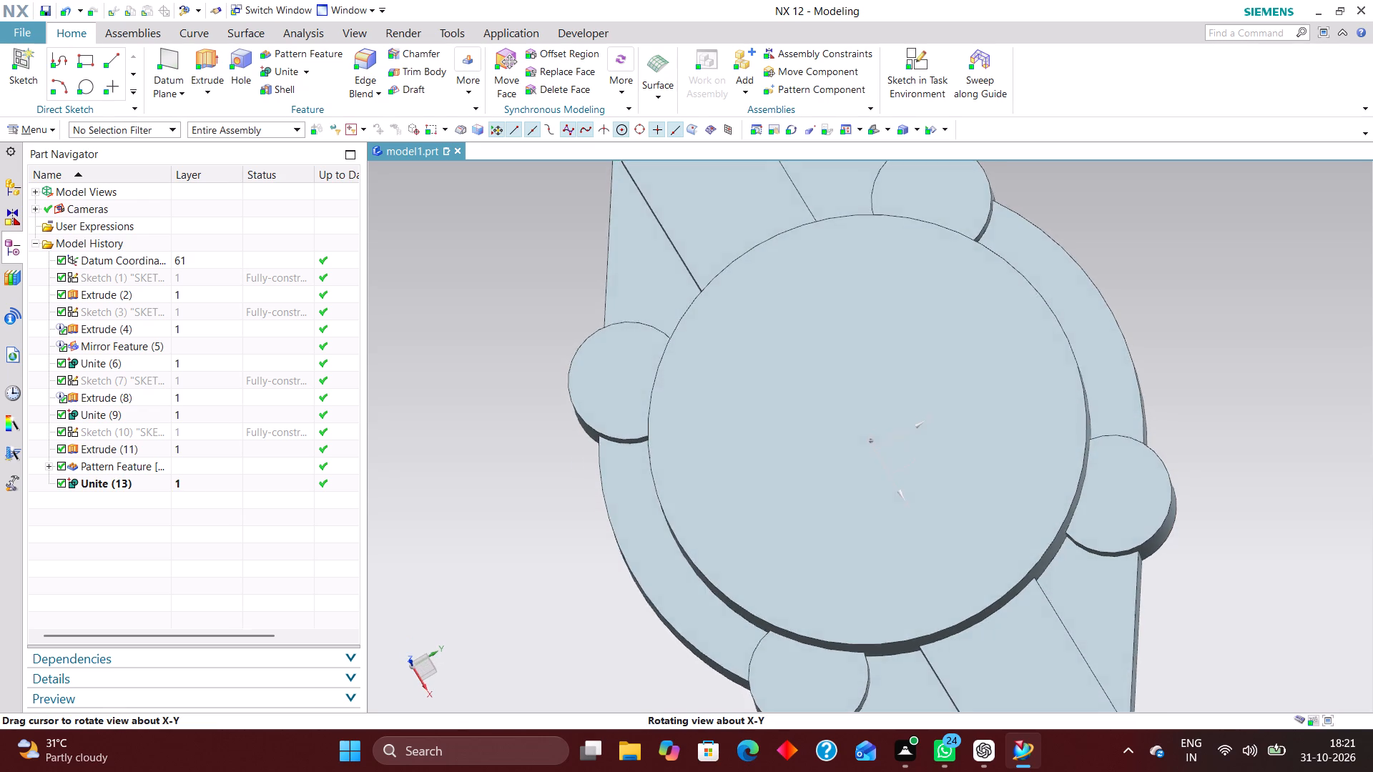
middle_drag(900, 455, 899, 438)
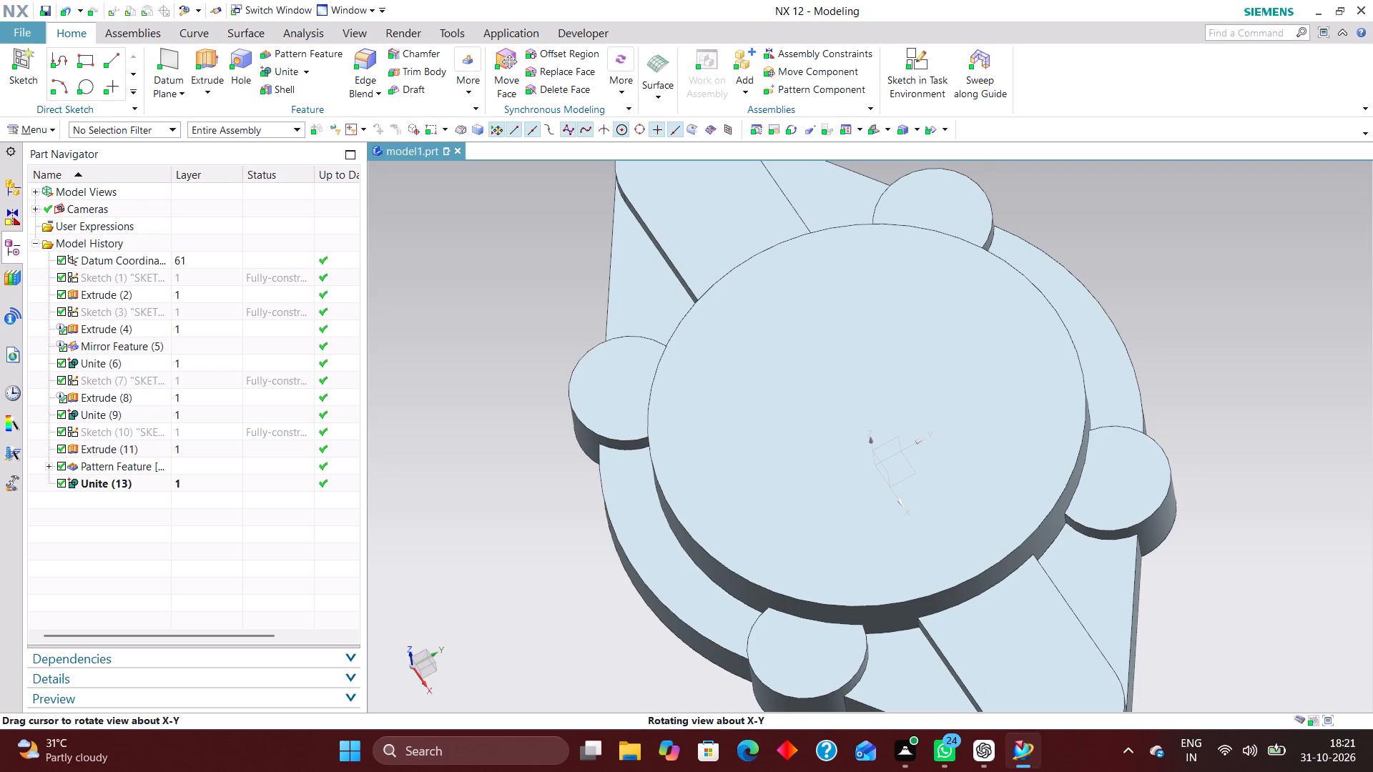
middle_drag(899, 438, 873, 404)
middle_click(873, 404)
middle_drag(873, 404, 885, 412)
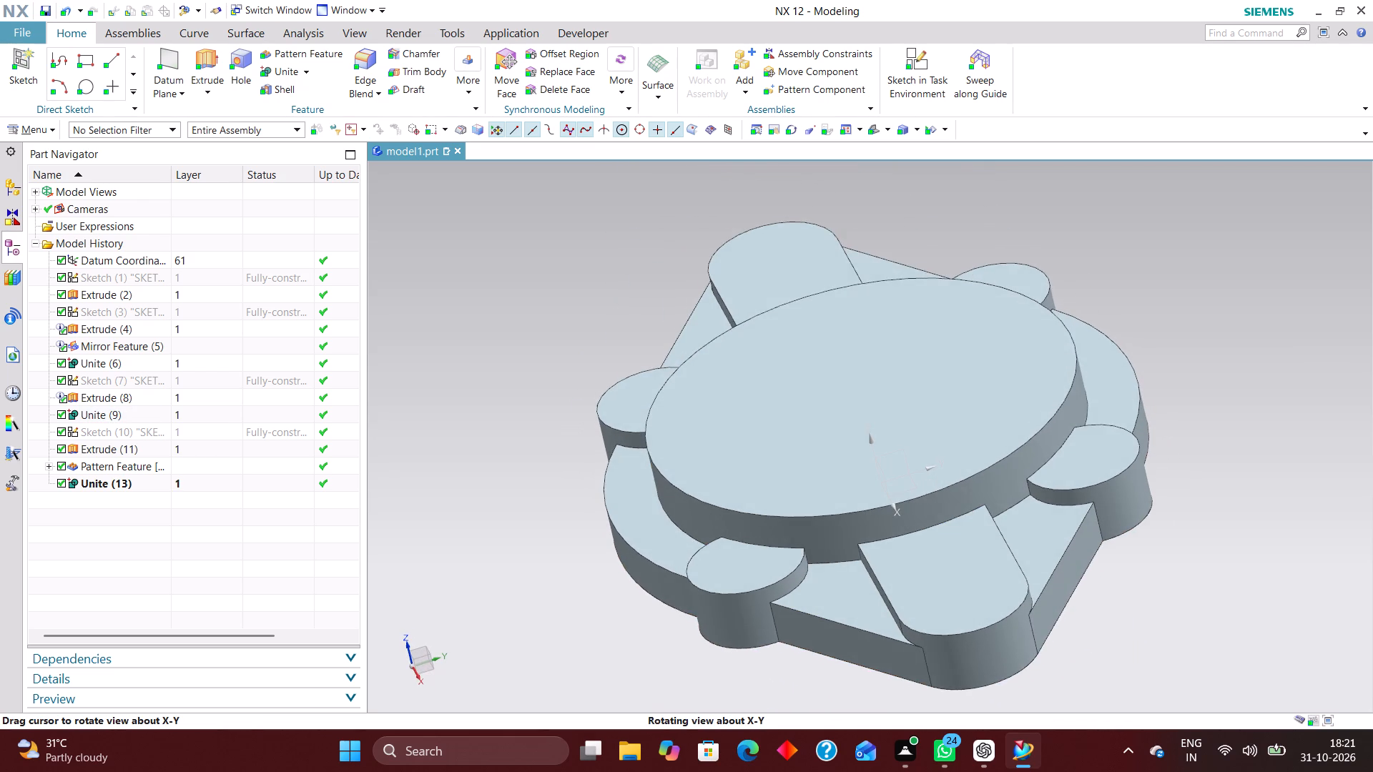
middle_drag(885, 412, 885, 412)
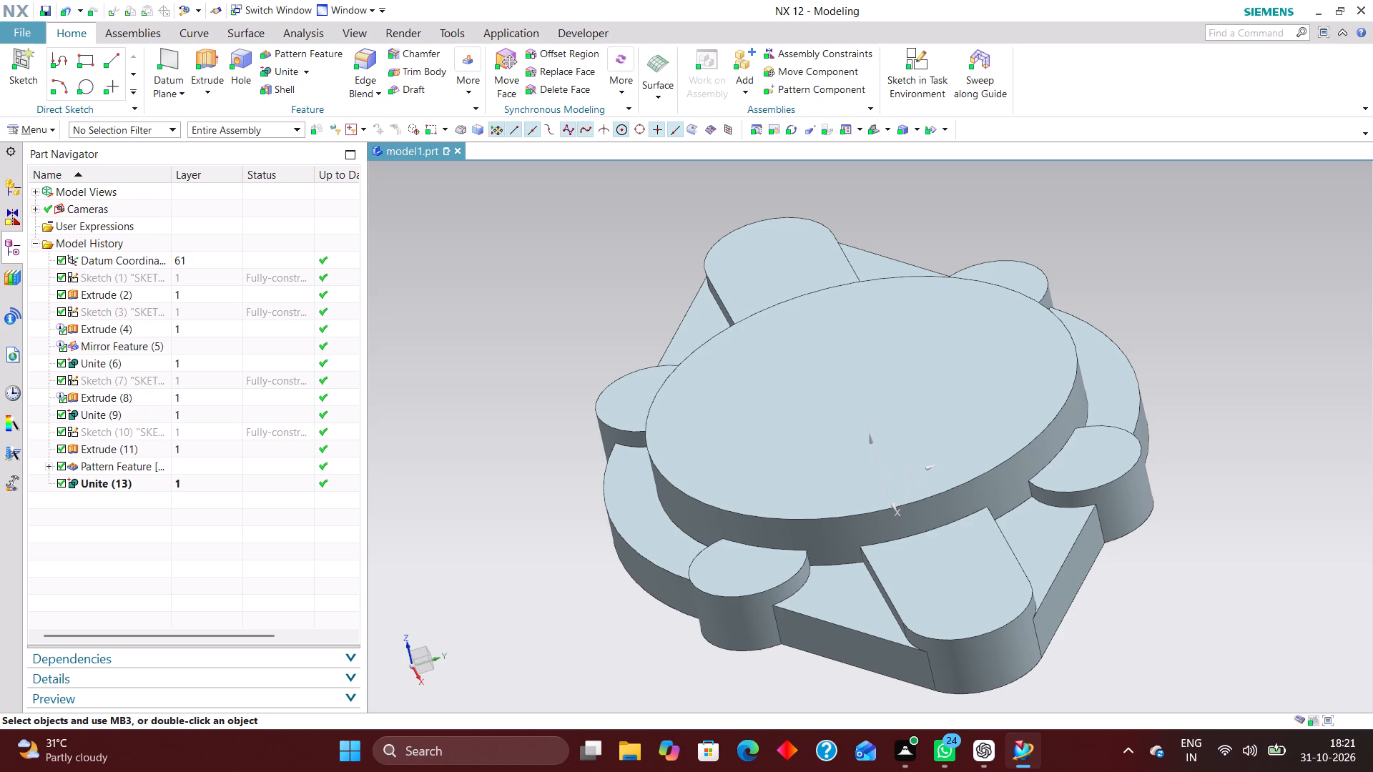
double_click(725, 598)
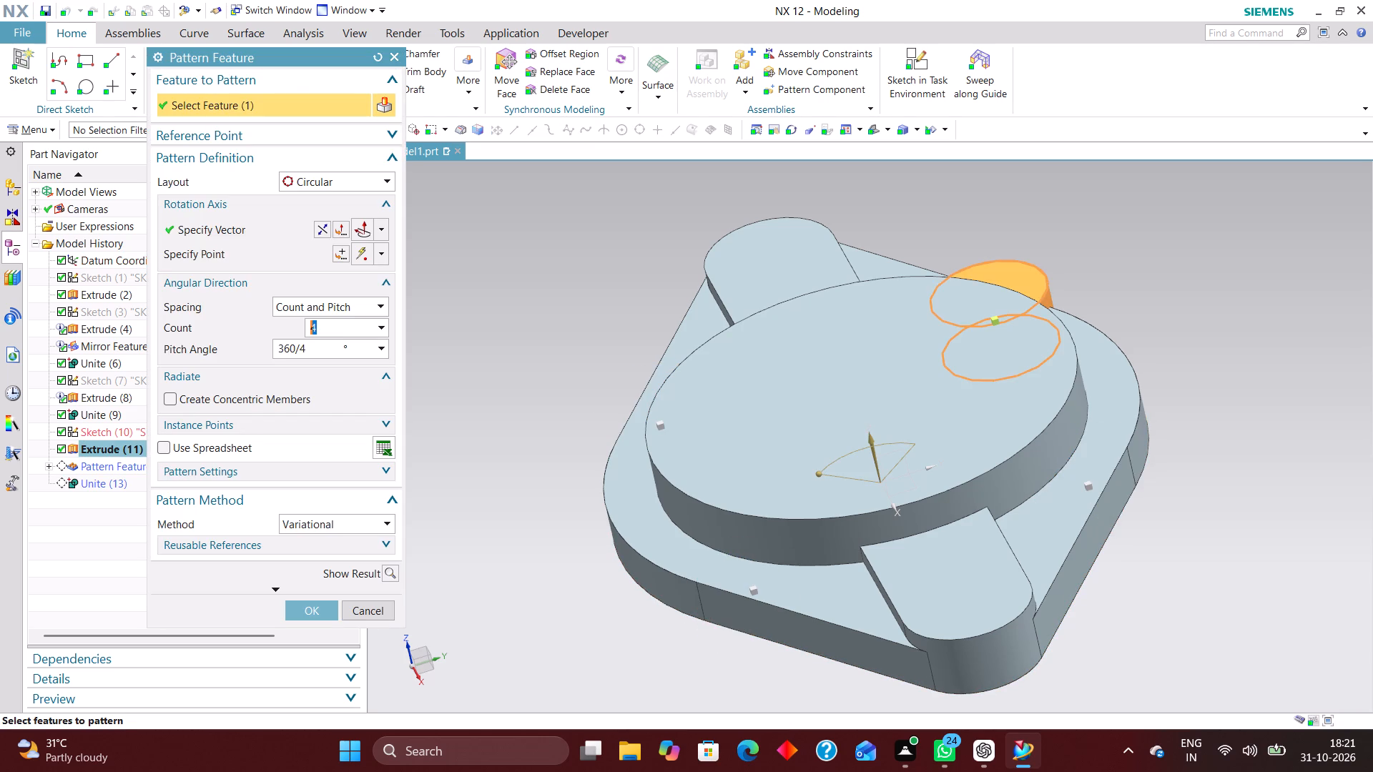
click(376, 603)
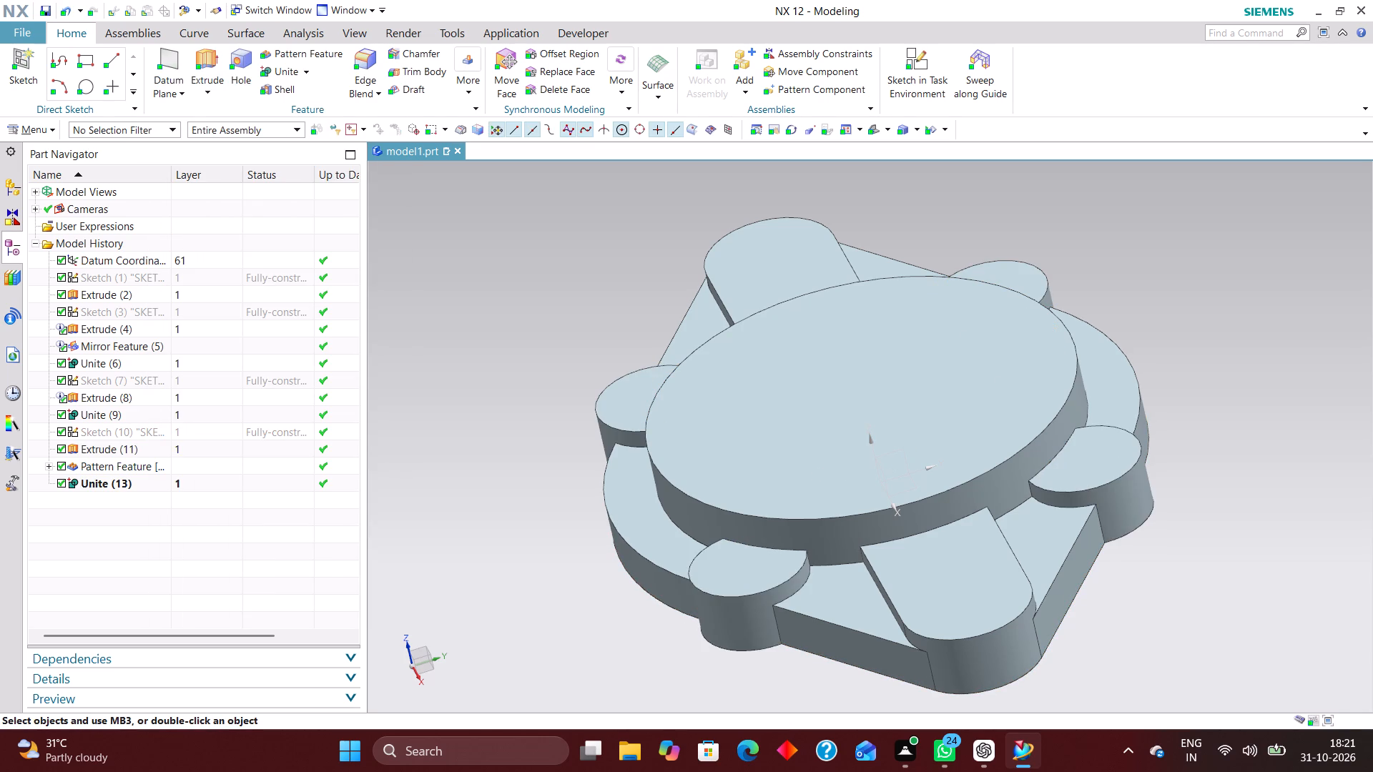
Edit the R13 boss extrusion, Extrude (11), and set its end distance to 10 mm.
click(139, 449)
right_click(142, 445)
click(247, 144)
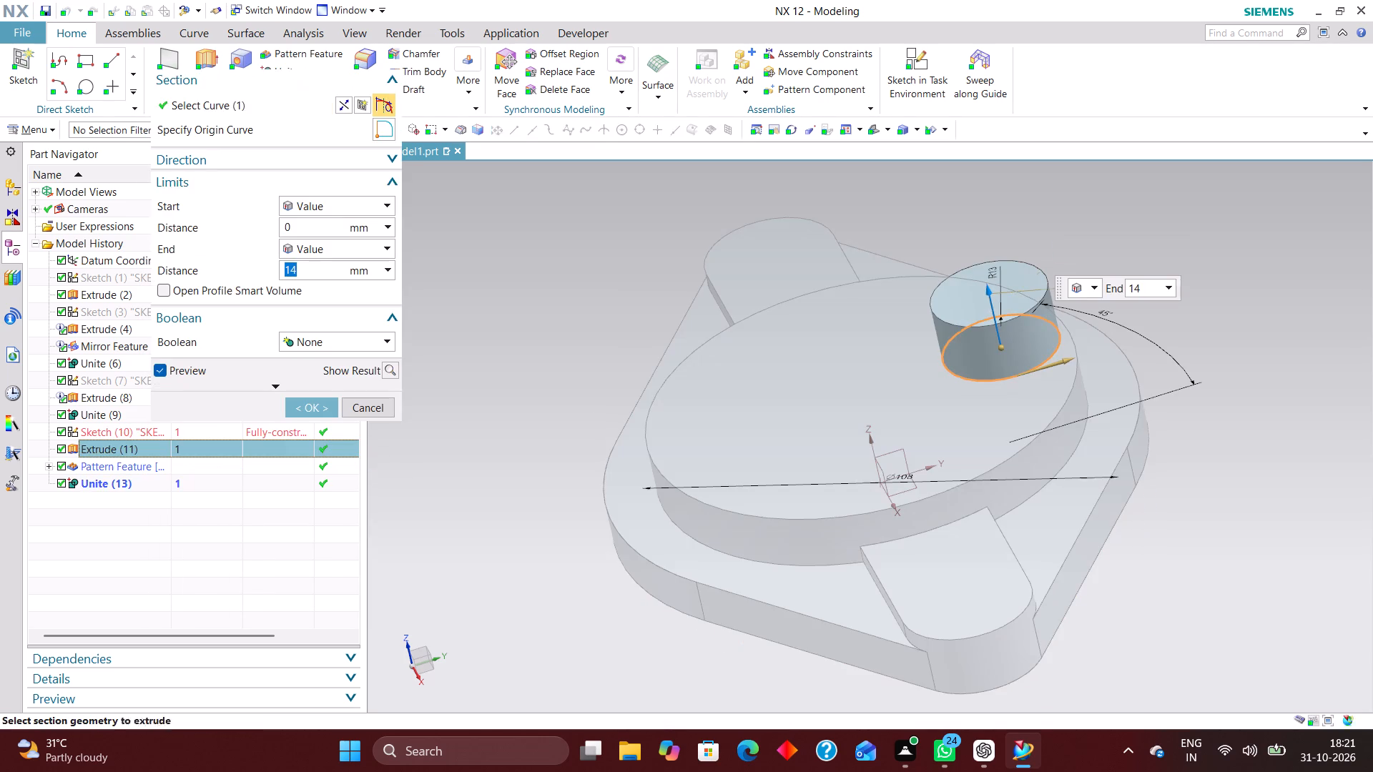
text(10)
key(Return)
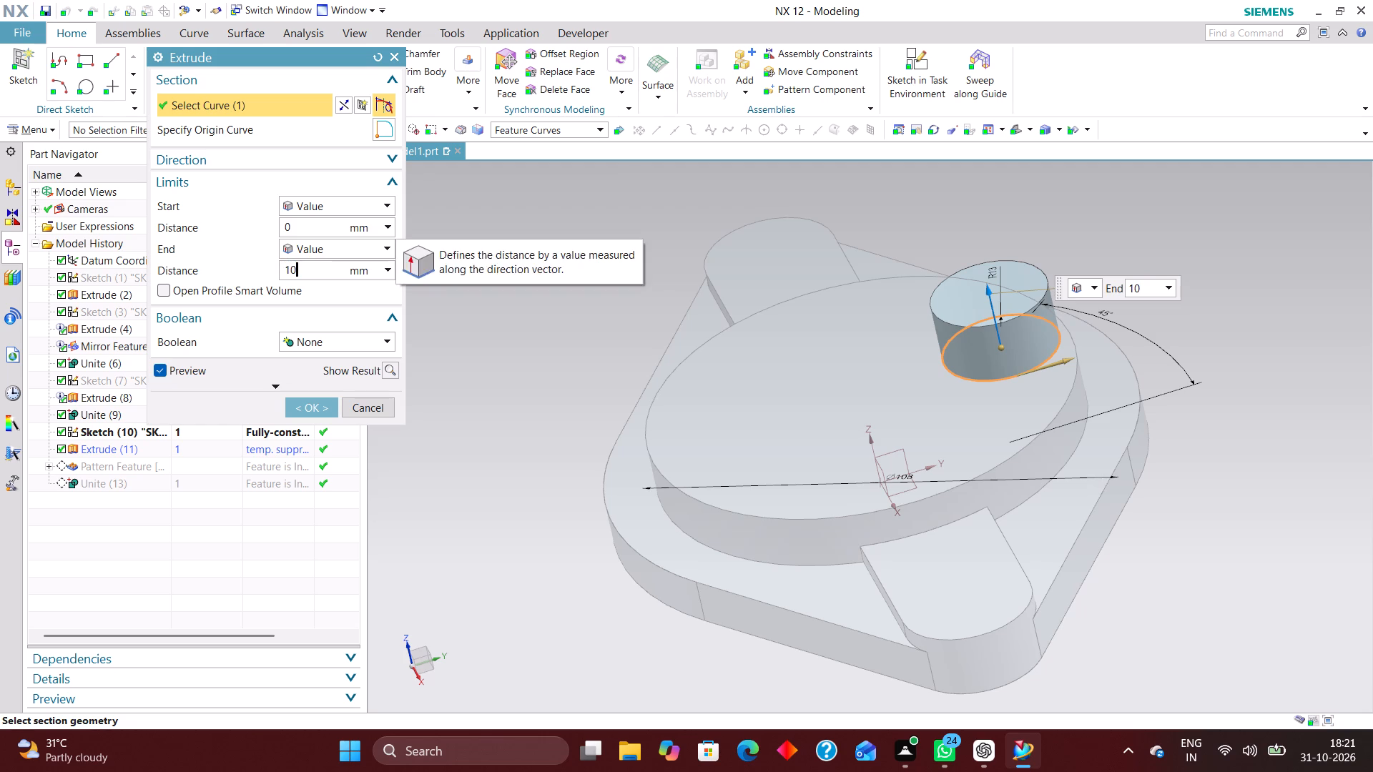
click(308, 403)
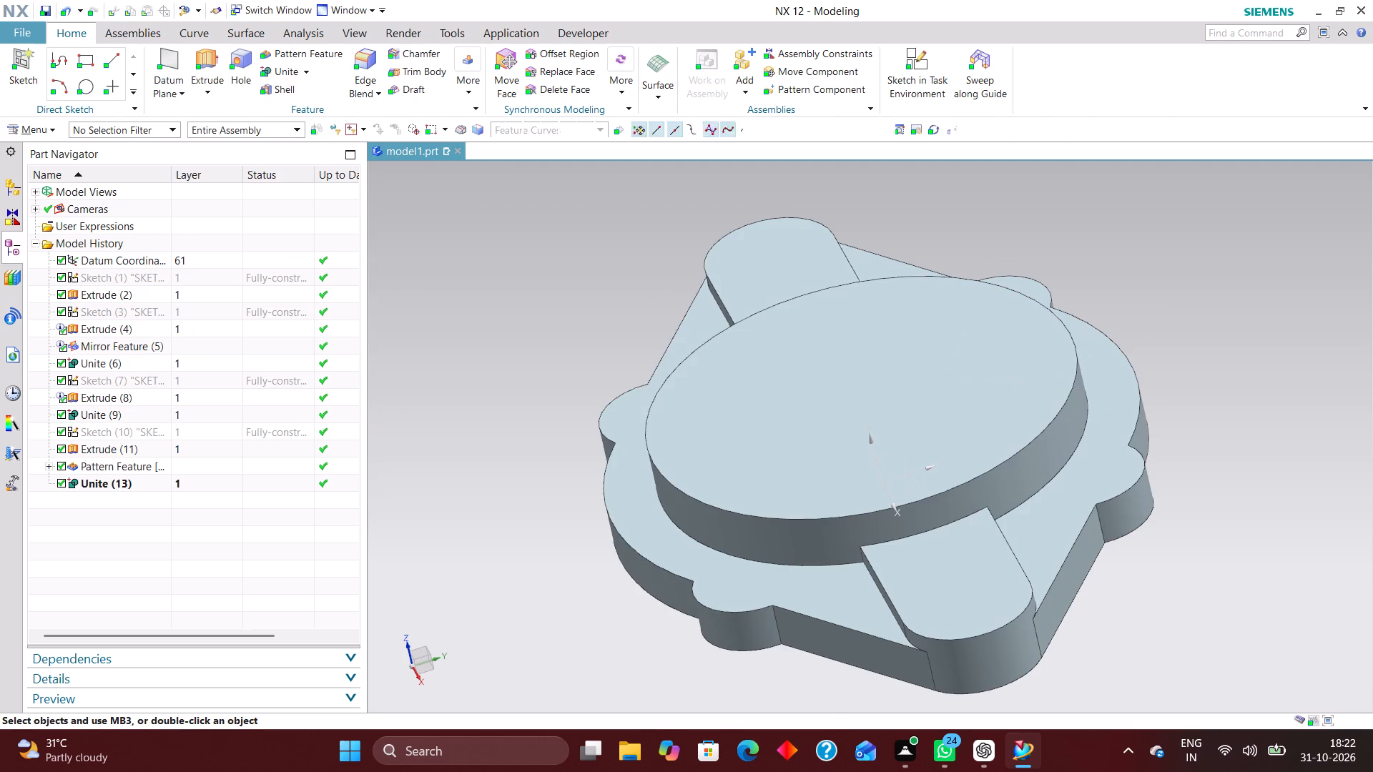
Create a new sketch in the task environment on the XY plane of the datum coordinate system.
middle_drag(476, 292, 499, 329)
scroll(495, 315, up, 1)
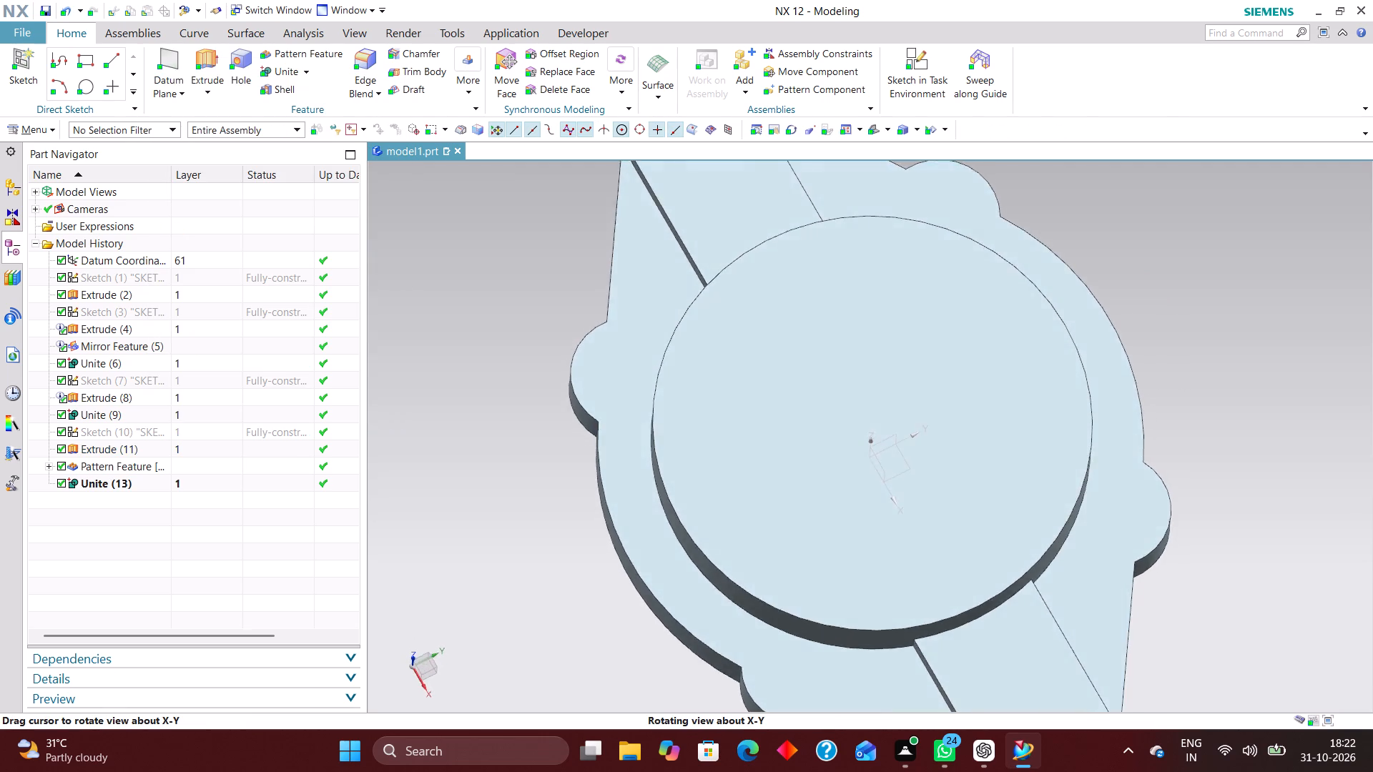
middle_drag(499, 329, 506, 301)
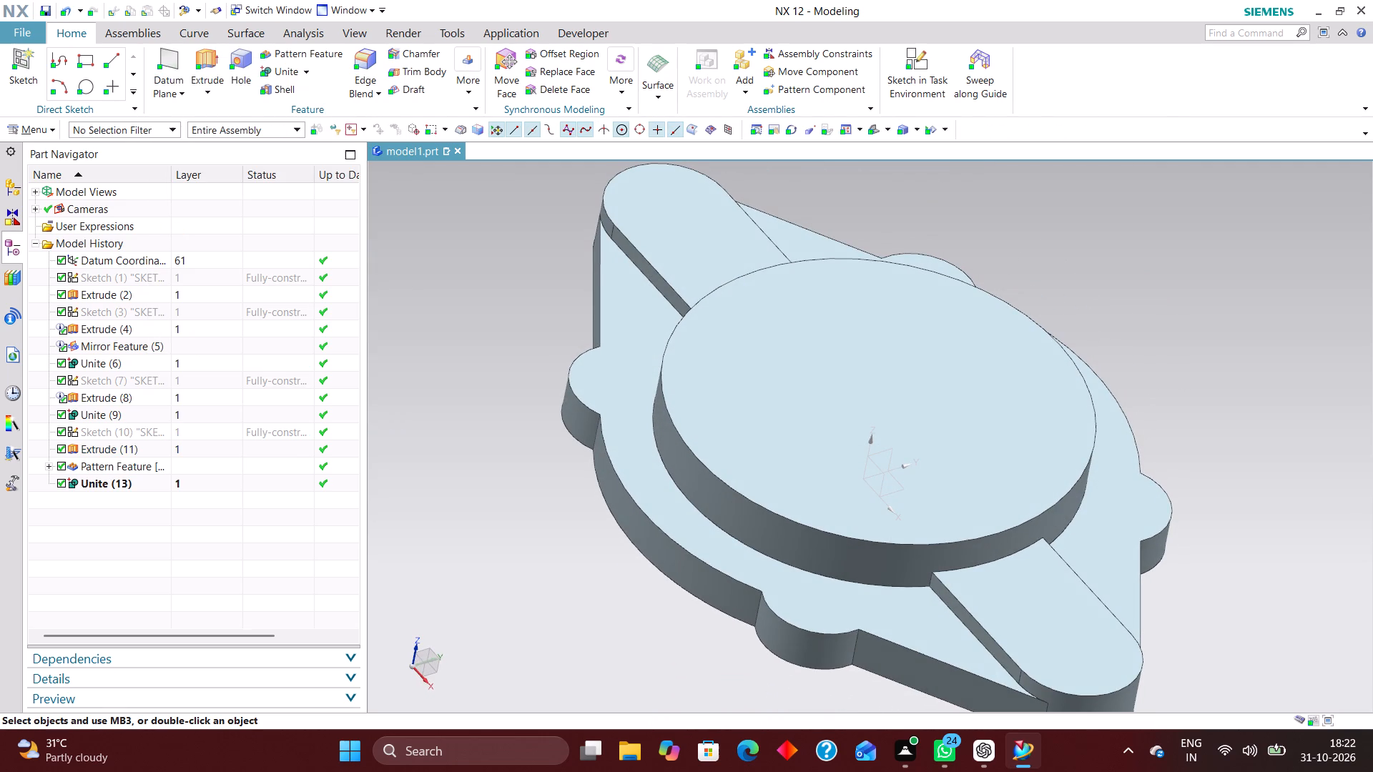
click(870, 122)
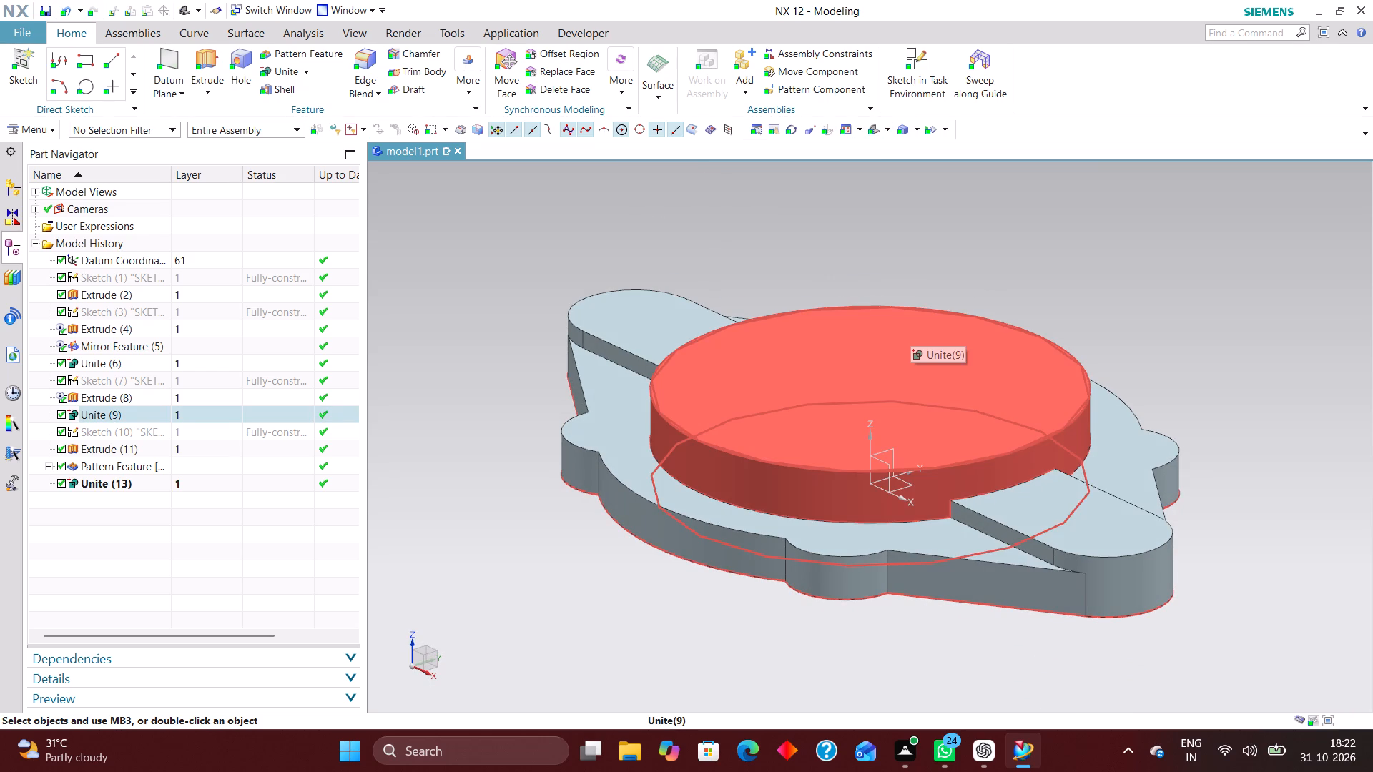
click(927, 68)
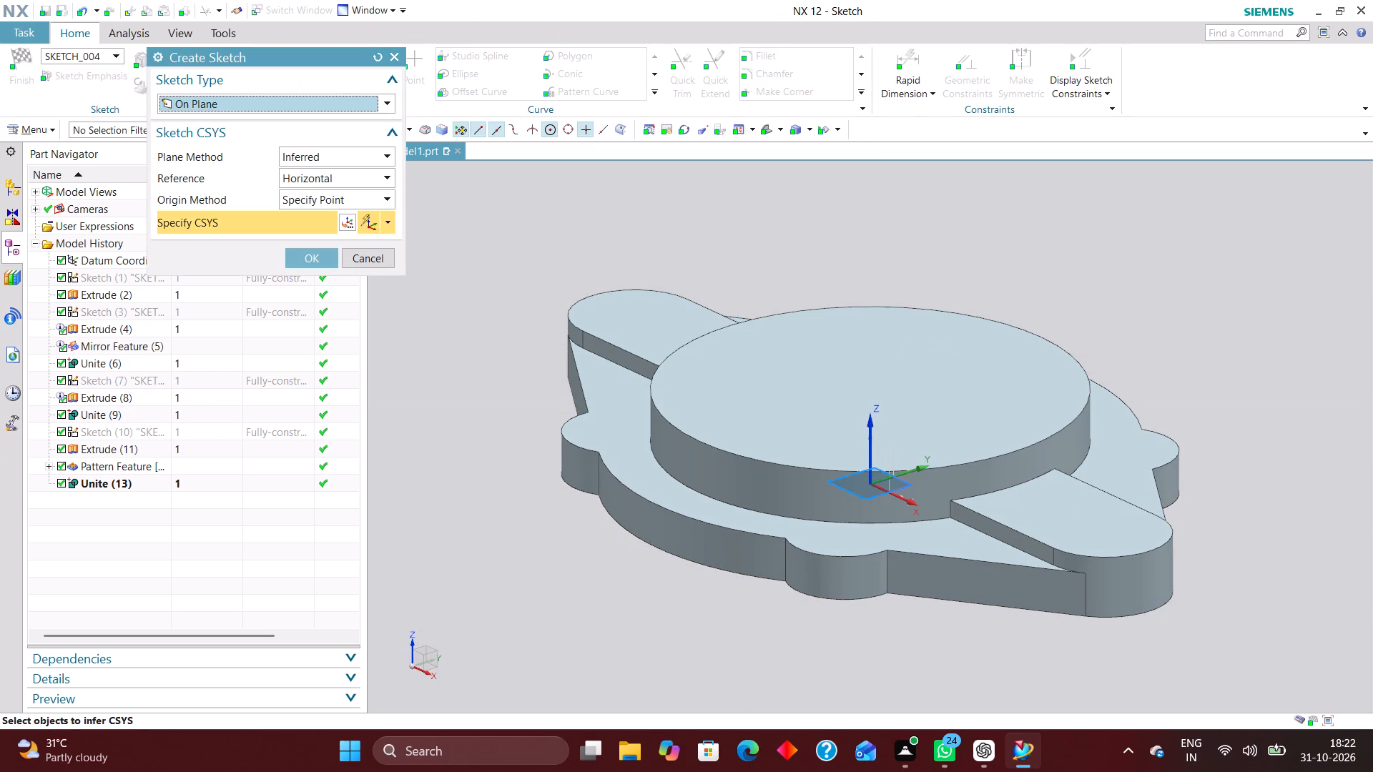
click(905, 488)
click(313, 258)
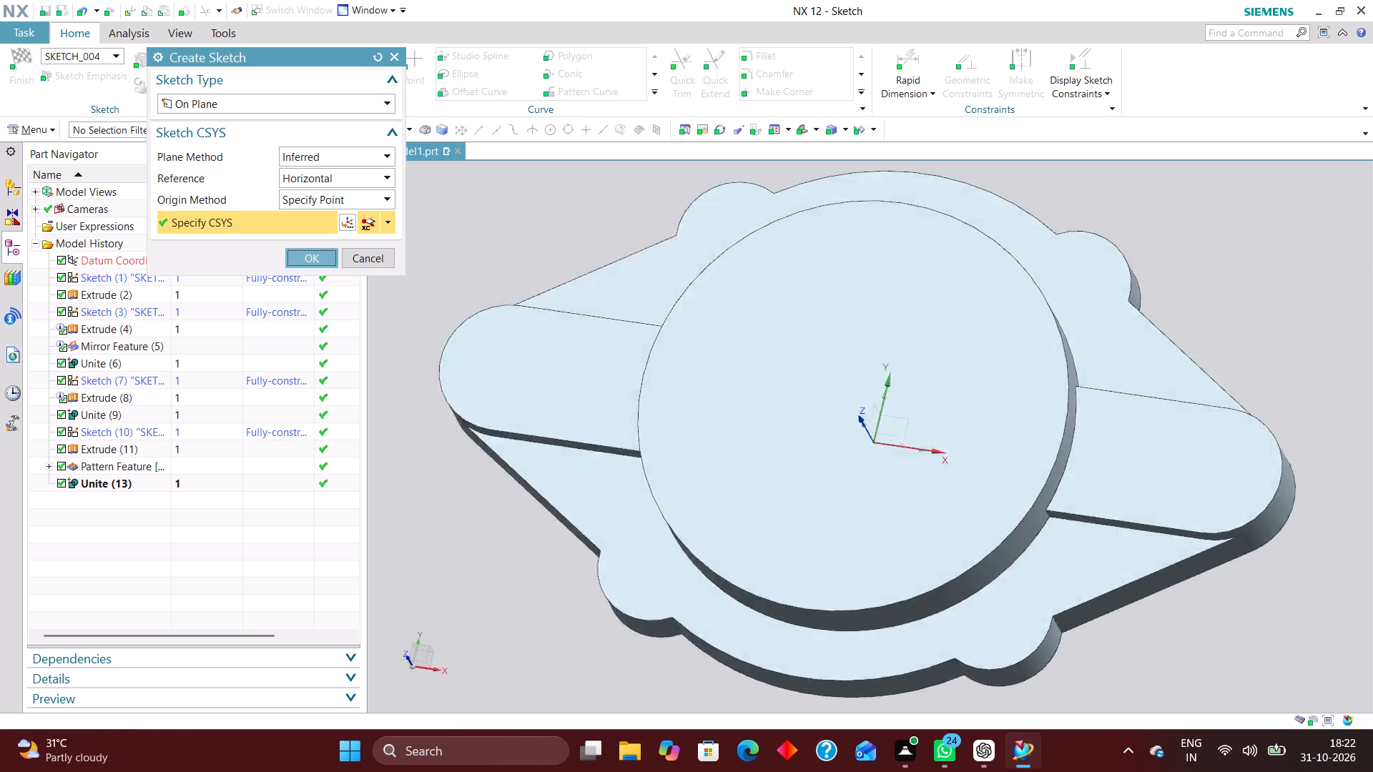
Sketch a small circle outside the housing outline, in the negative-X, positive-Y quadrant.
scroll(665, 286, down, 2)
scroll(804, 337, up, 1)
click(392, 56)
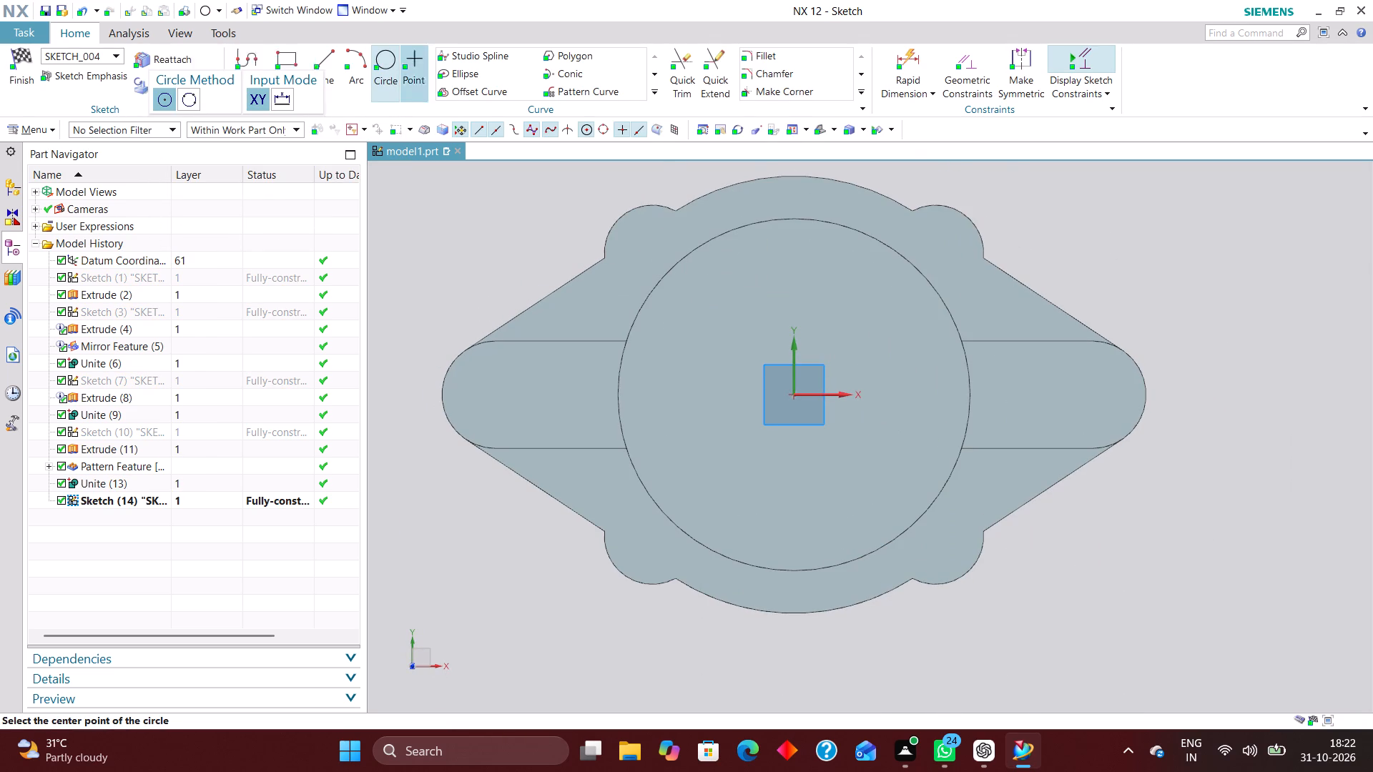
scroll(479, 283, down, 2)
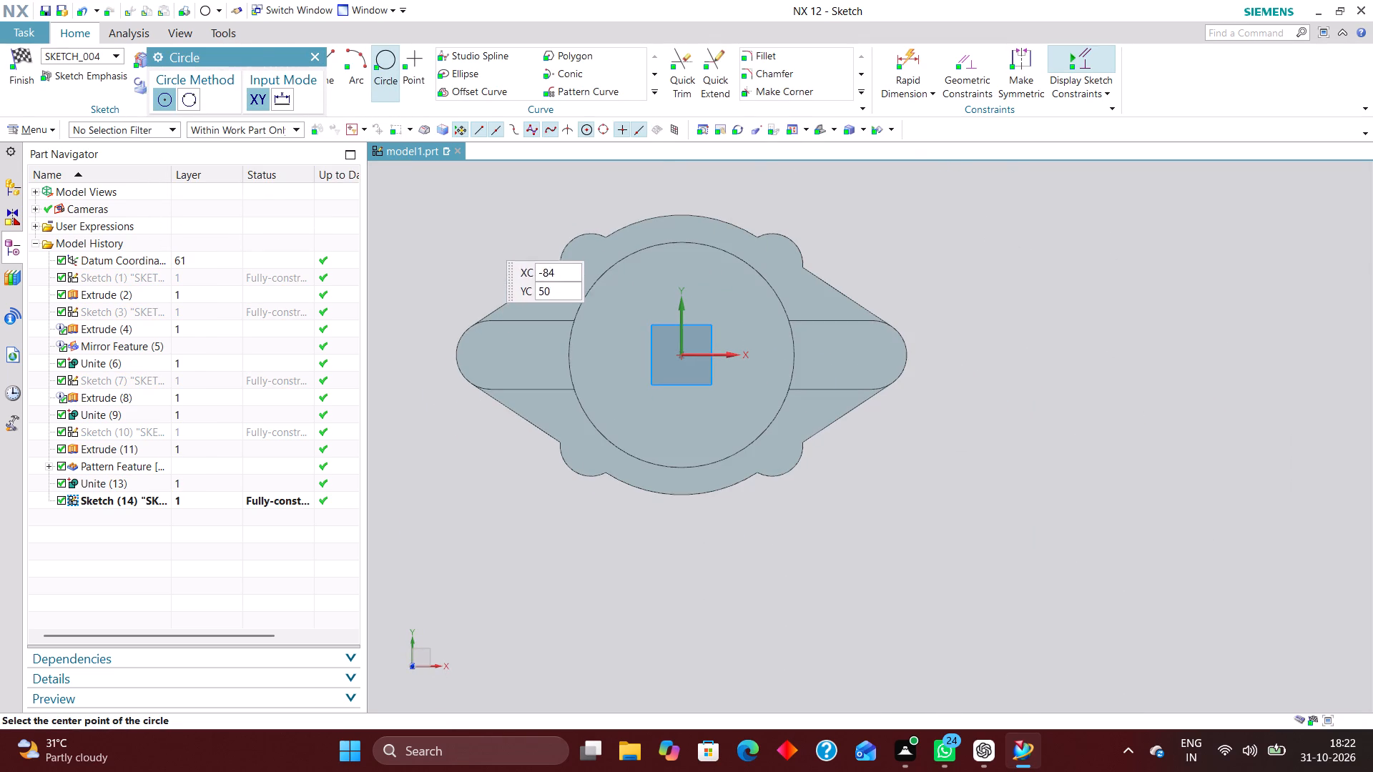
click(472, 231)
click(486, 251)
Draw a line from the sketch origin diagonally past the boss in the negative-X, positive-Y quadrant.
click(338, 56)
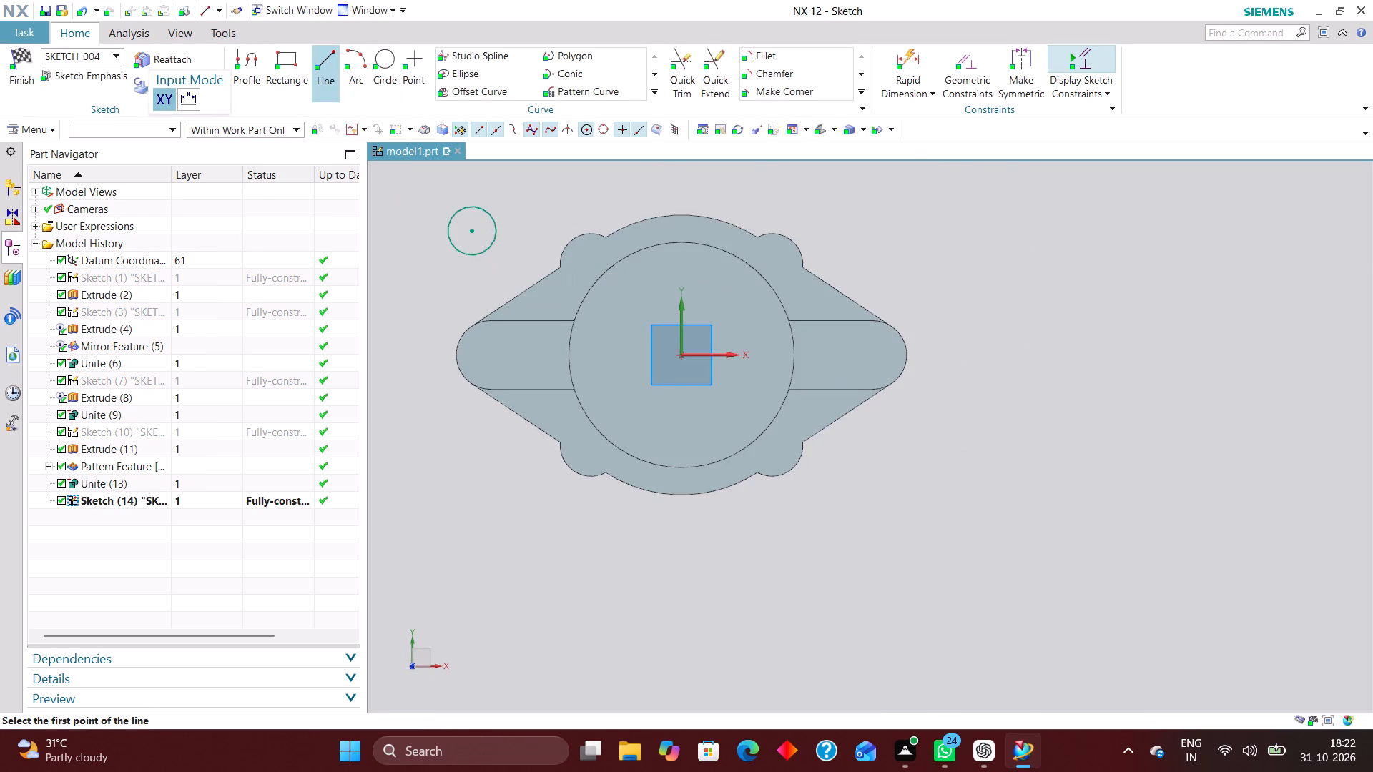
scroll(699, 392, down, 2)
scroll(676, 322, up, 3)
click(702, 415)
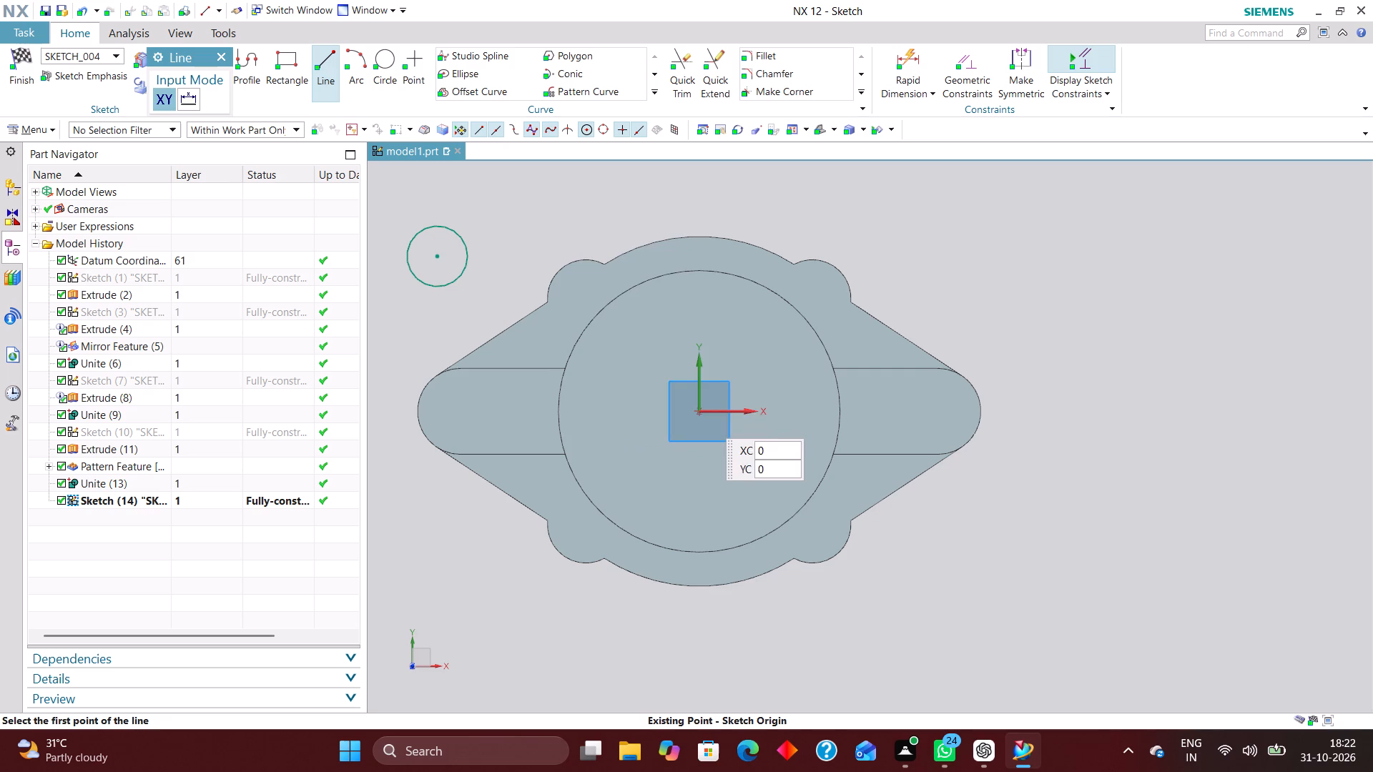
click(515, 188)
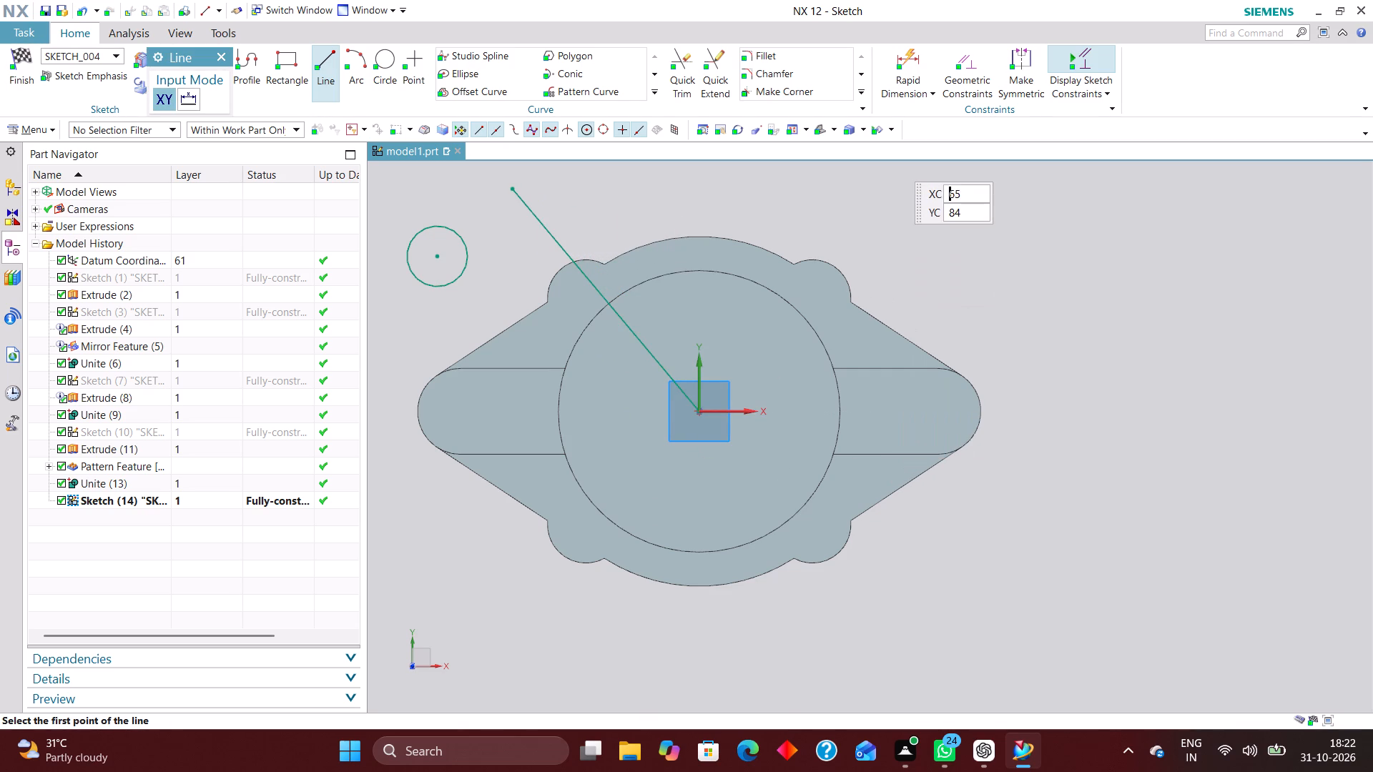
Add a 45° angular dimension between the diagonal line and the vertical Y axis.
click(918, 62)
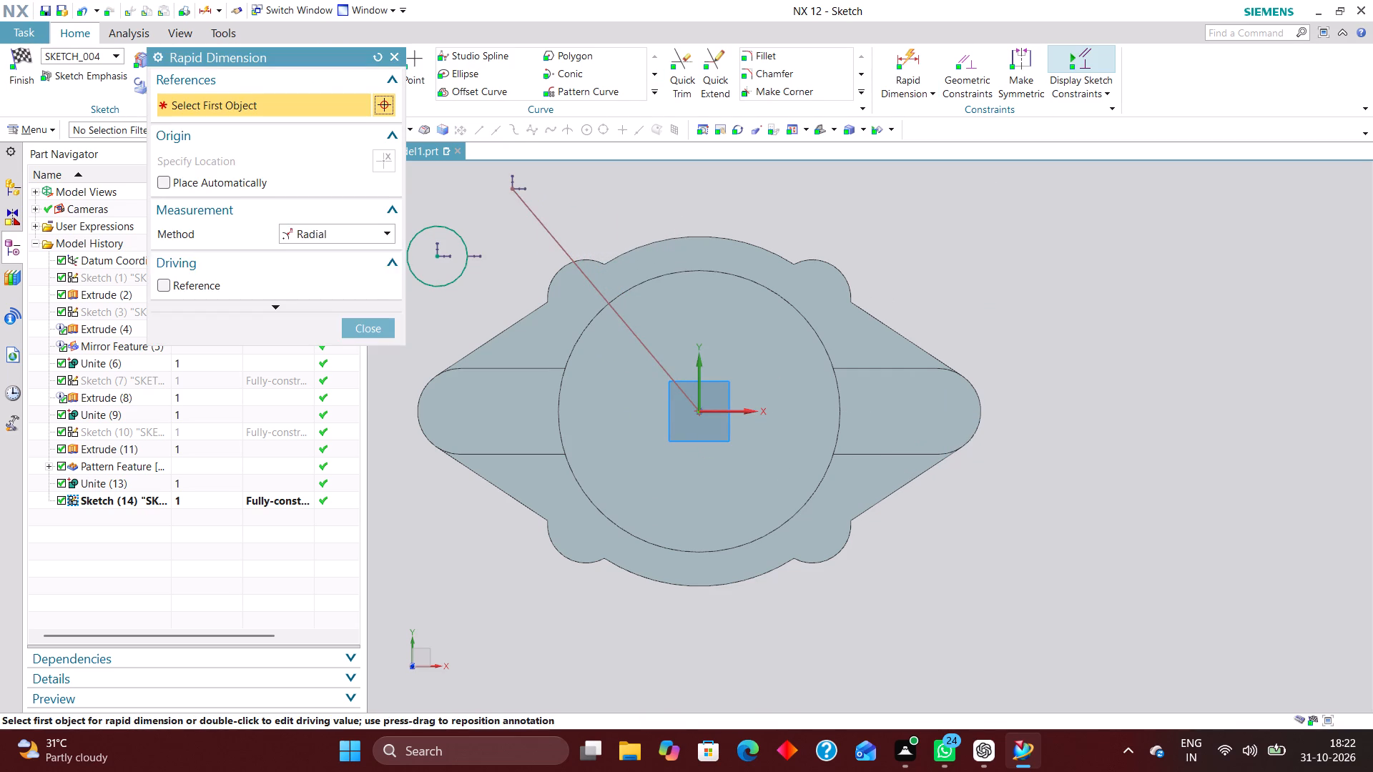
click(345, 236)
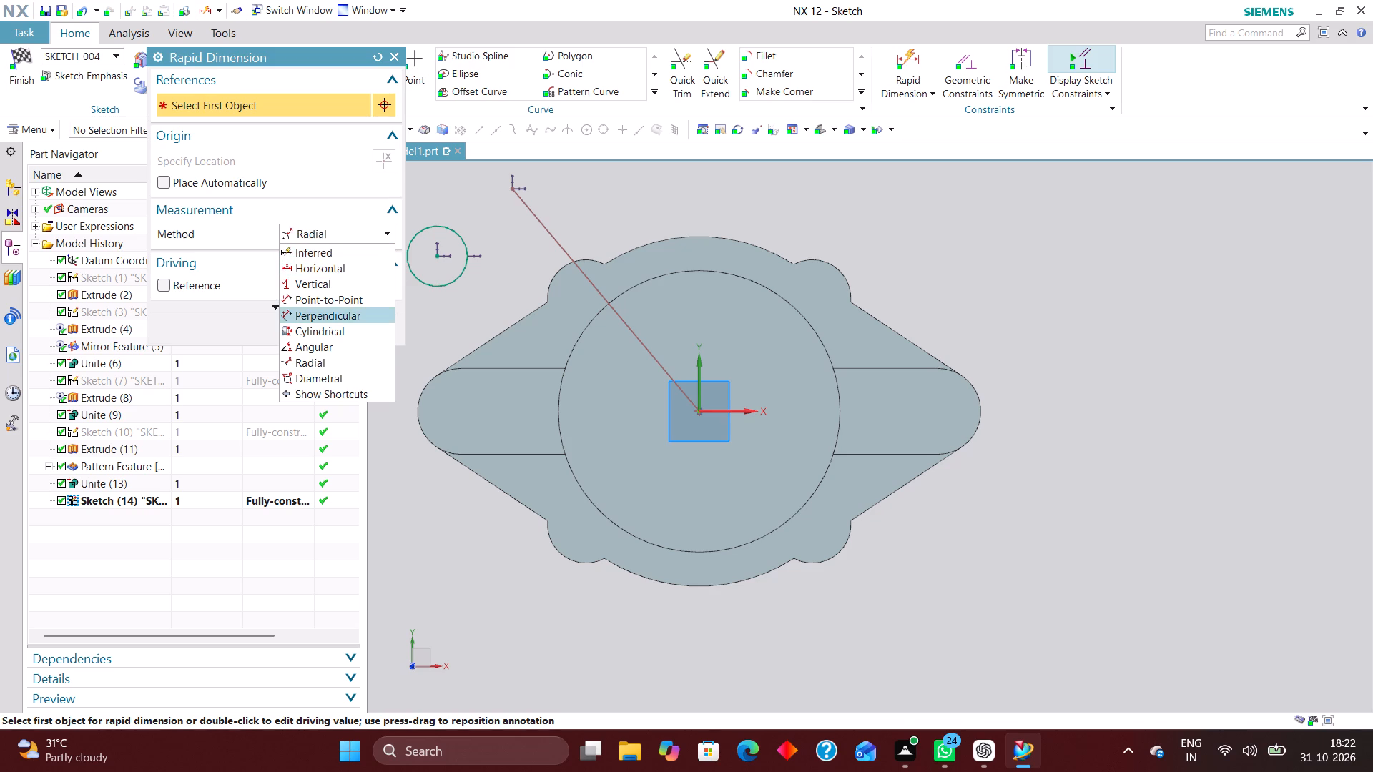
click(323, 348)
click(646, 354)
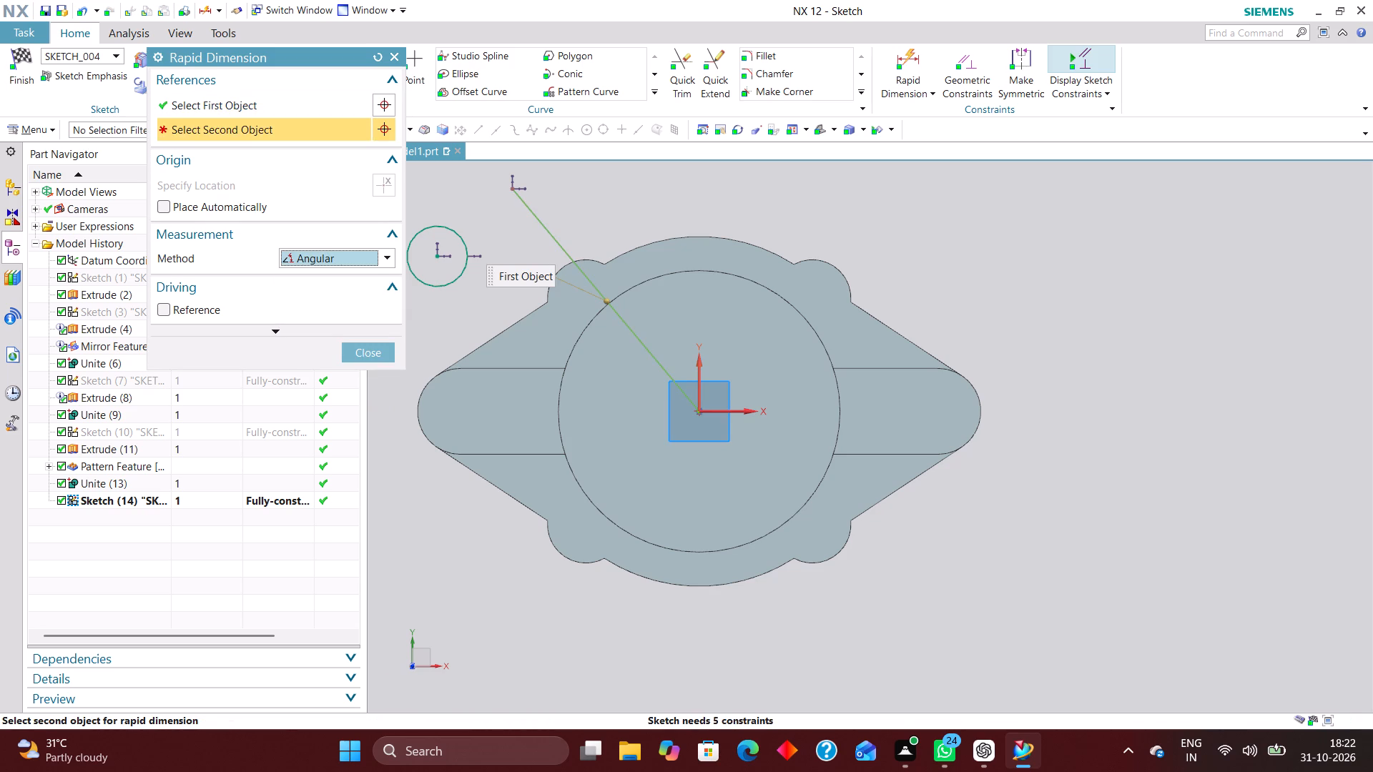
click(698, 375)
click(622, 205)
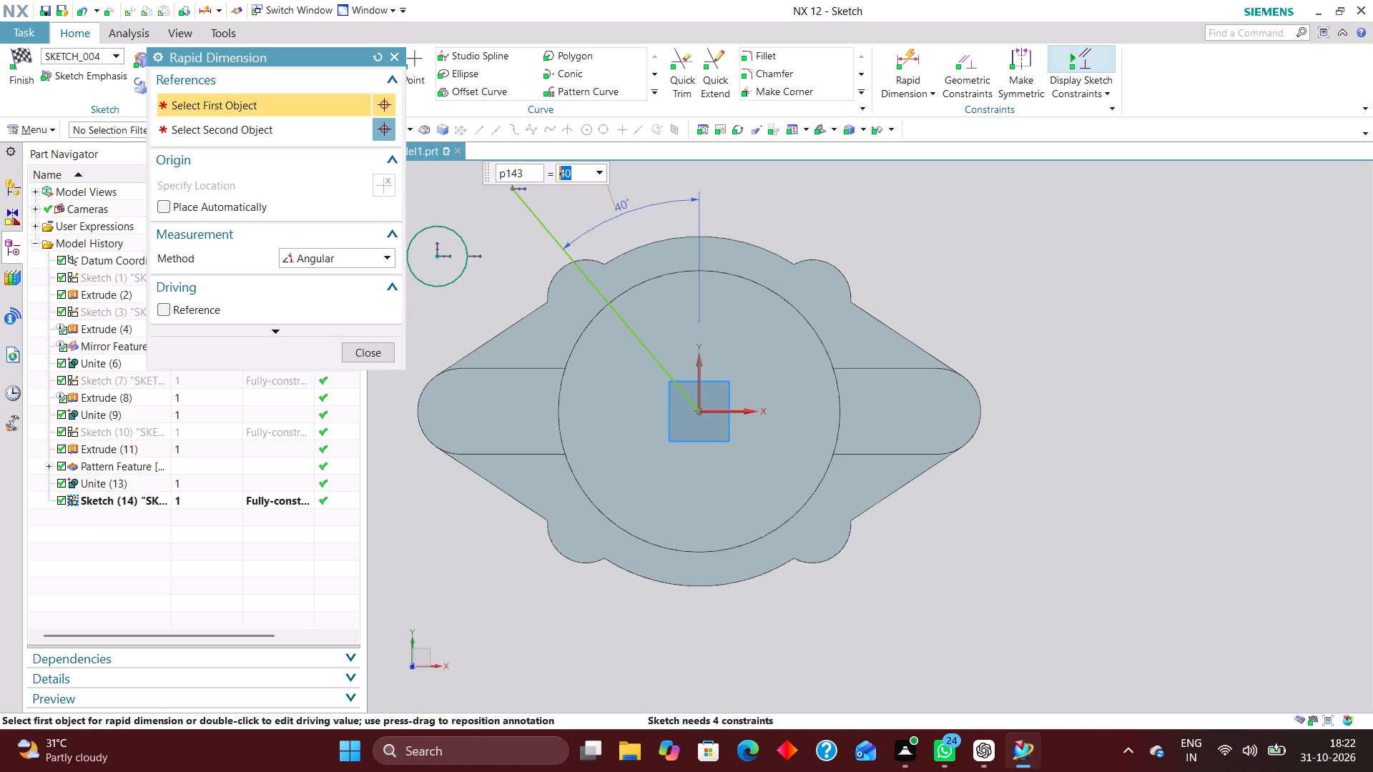
text(45)
key(Return)
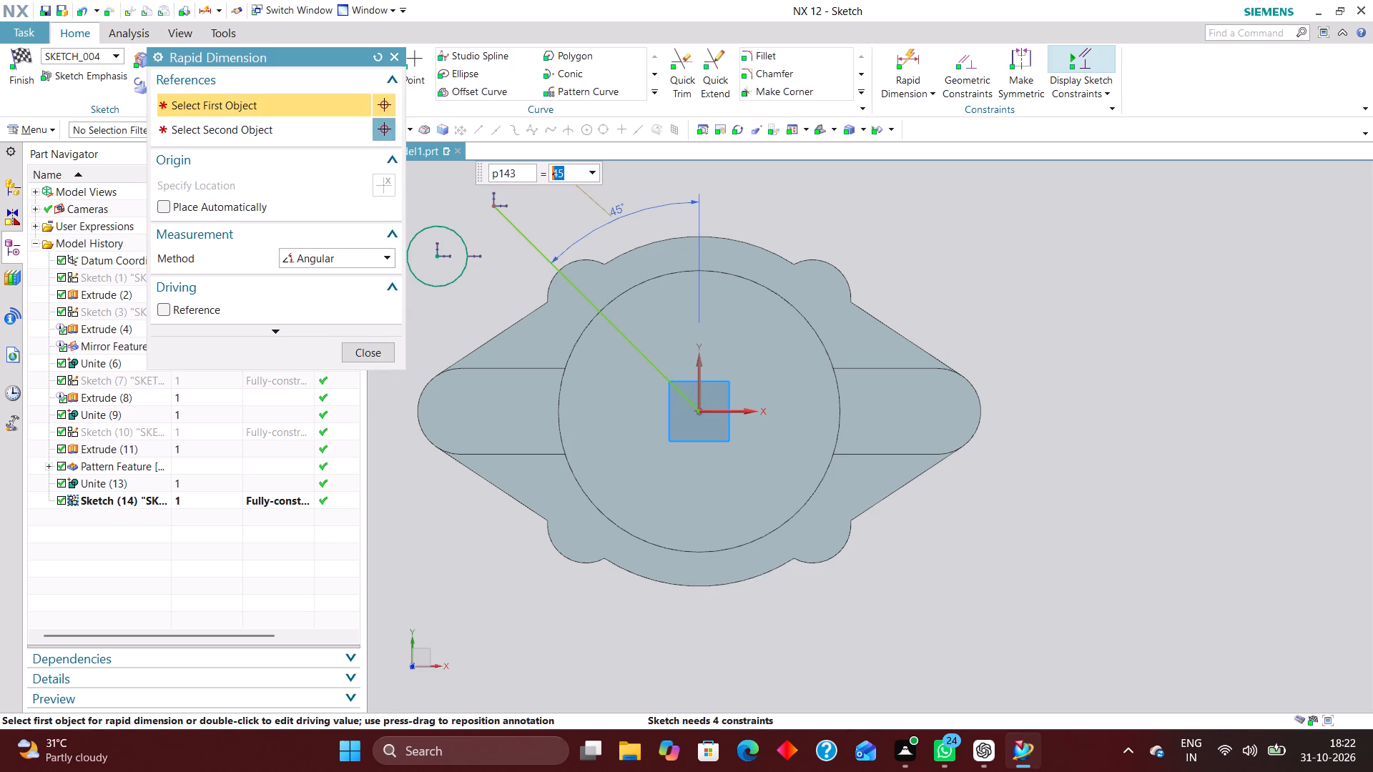
click(383, 342)
click(368, 357)
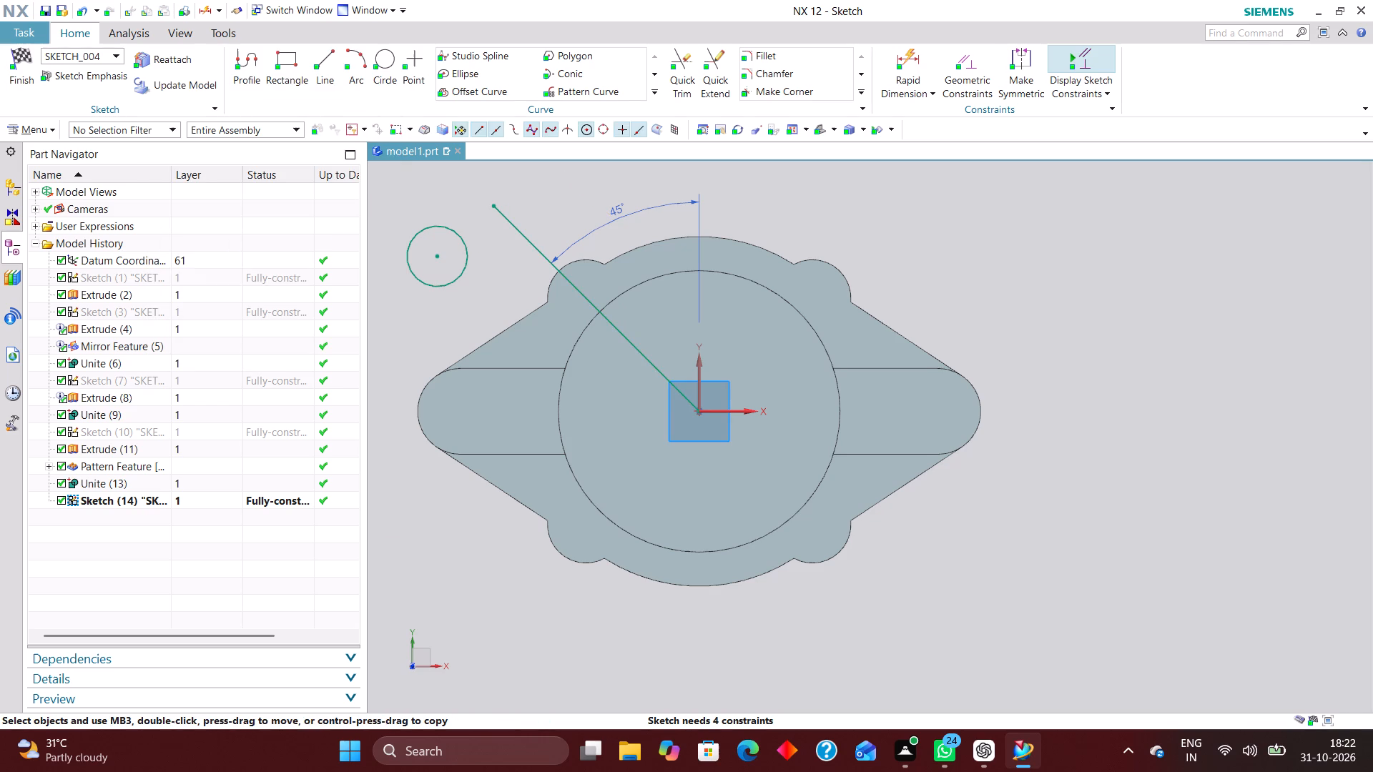
Constrain the small circle's centre to lie on the diagonal line with a Point on Curve constraint.
click(969, 69)
click(443, 257)
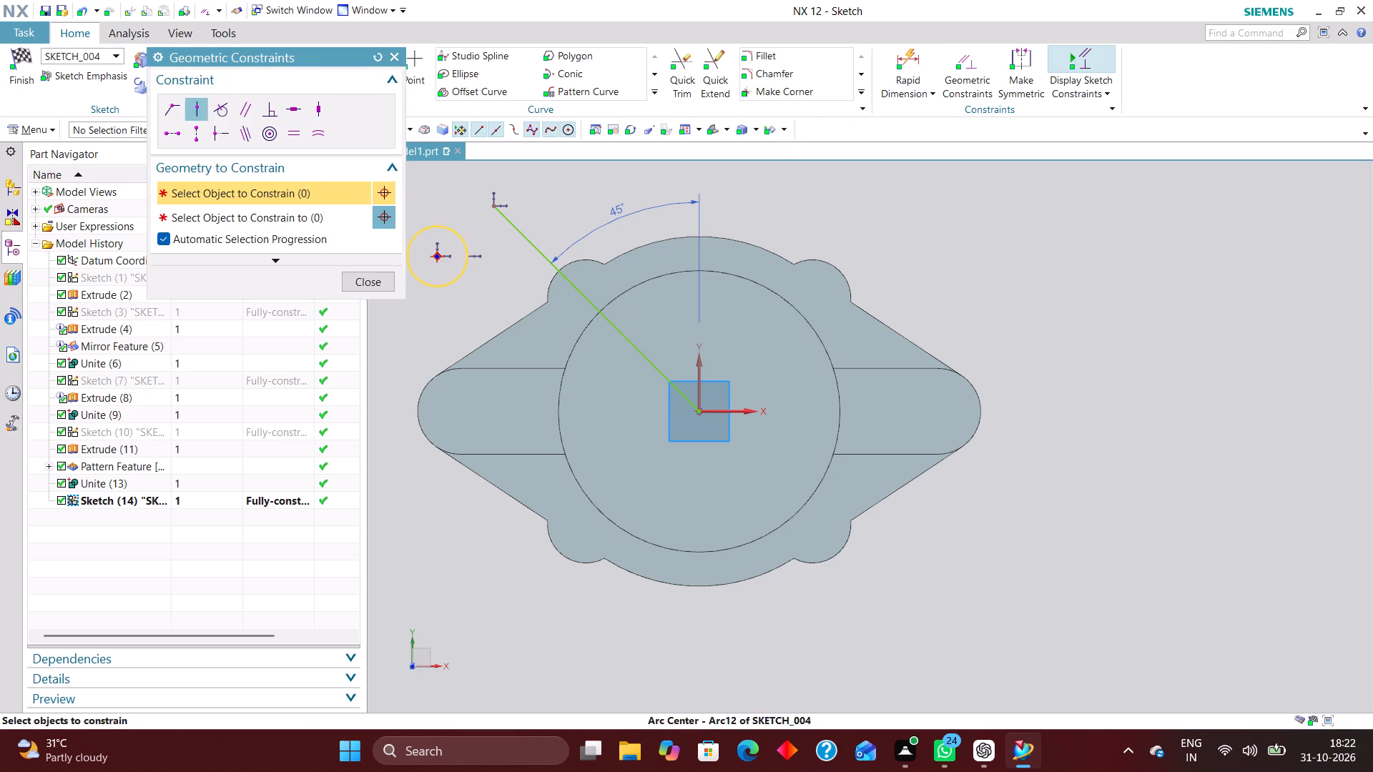
click(533, 249)
scroll(520, 317, down, 1)
scroll(508, 244, up, 4)
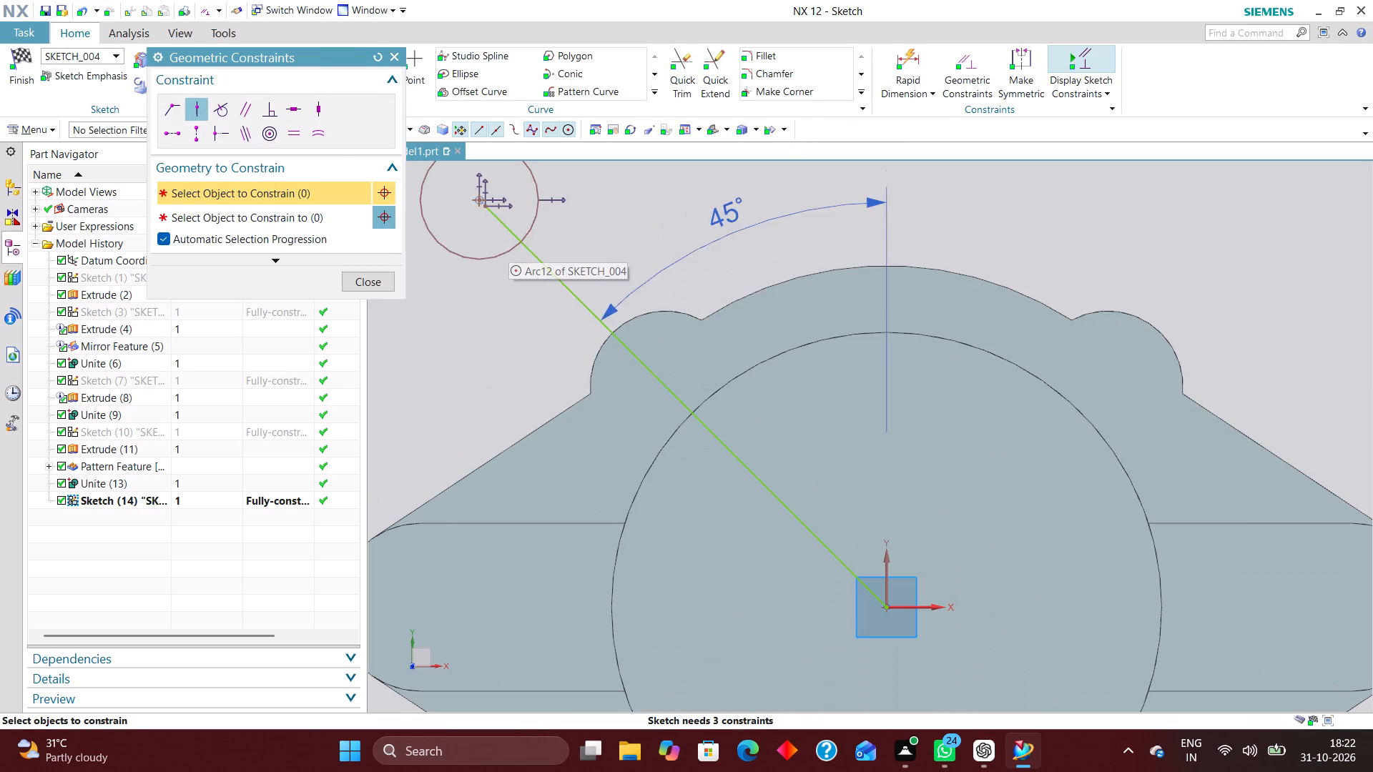
click(388, 279)
Draw a circle centred on the sketch origin.
click(388, 57)
scroll(599, 232, down, 2)
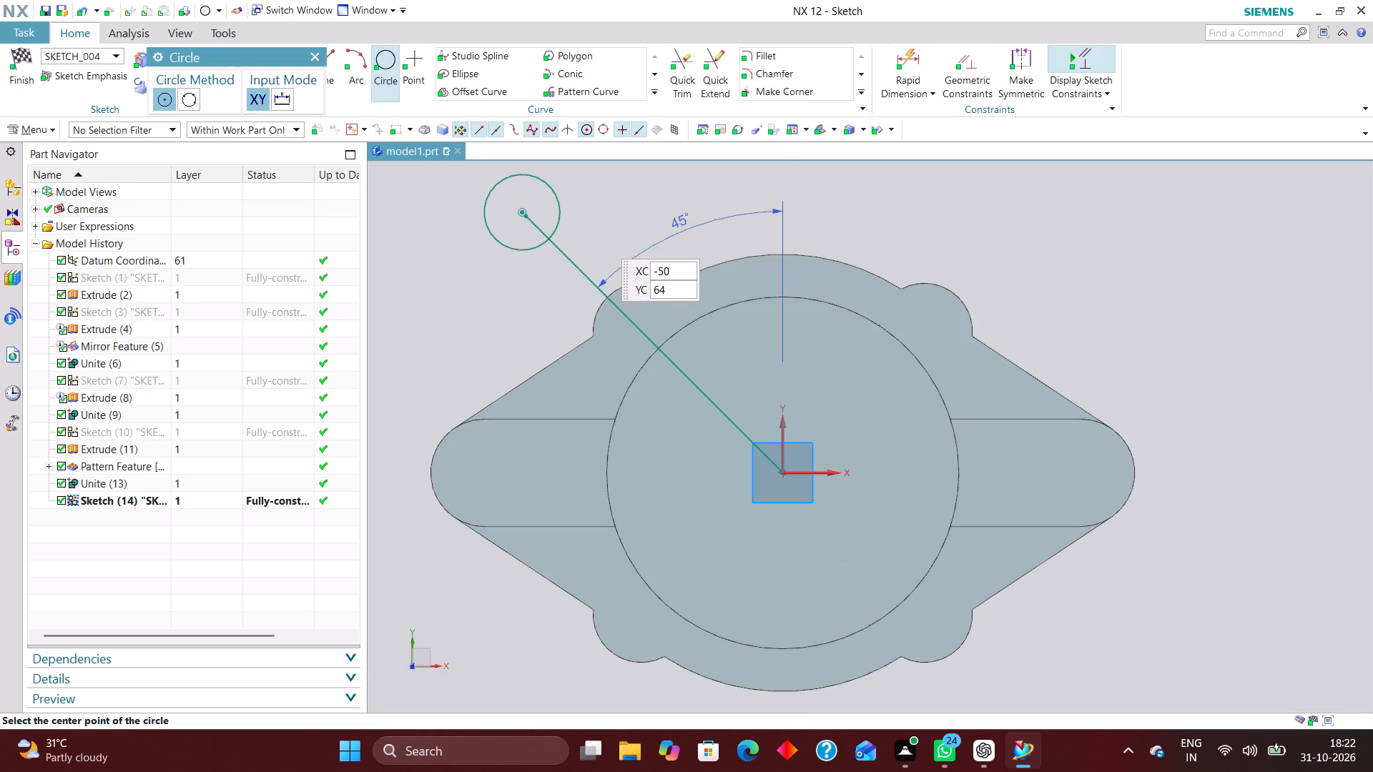
scroll(754, 440, up, 1)
click(791, 482)
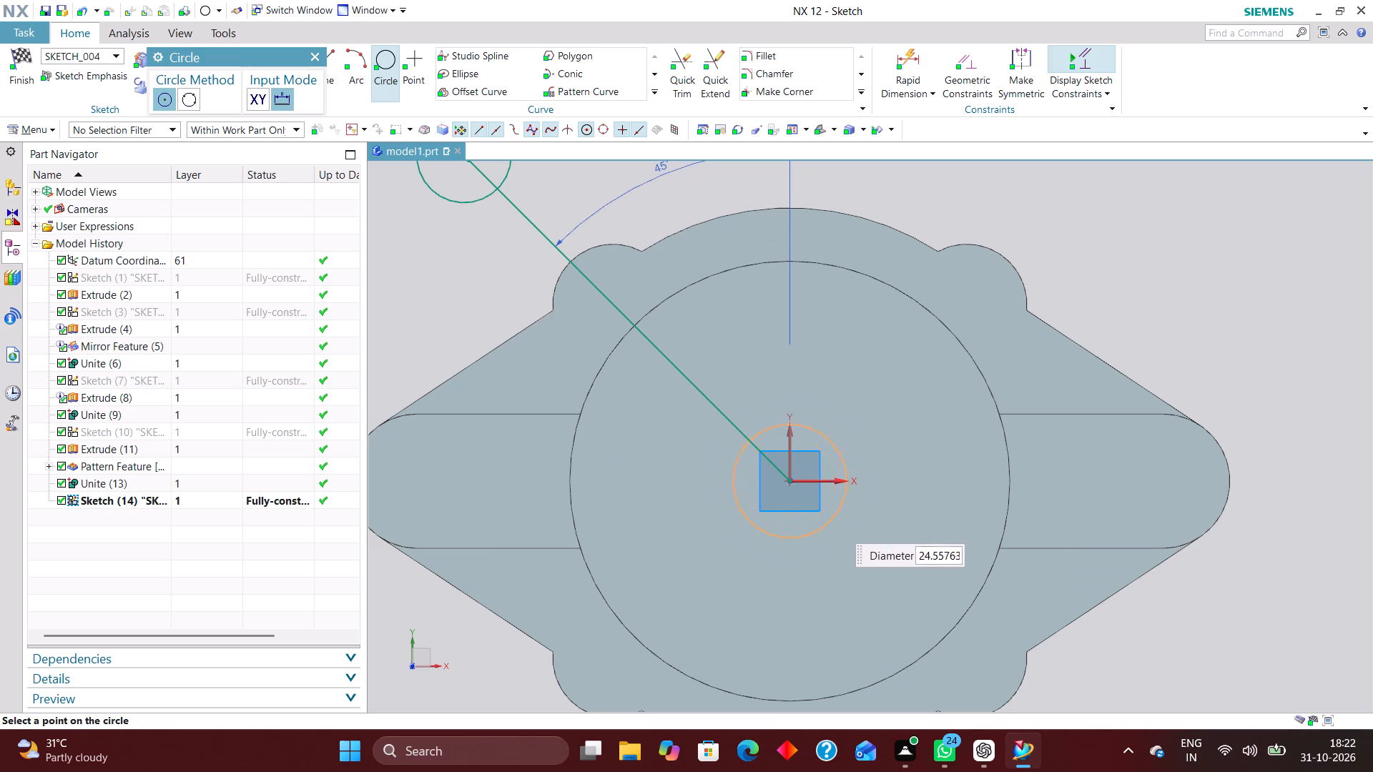
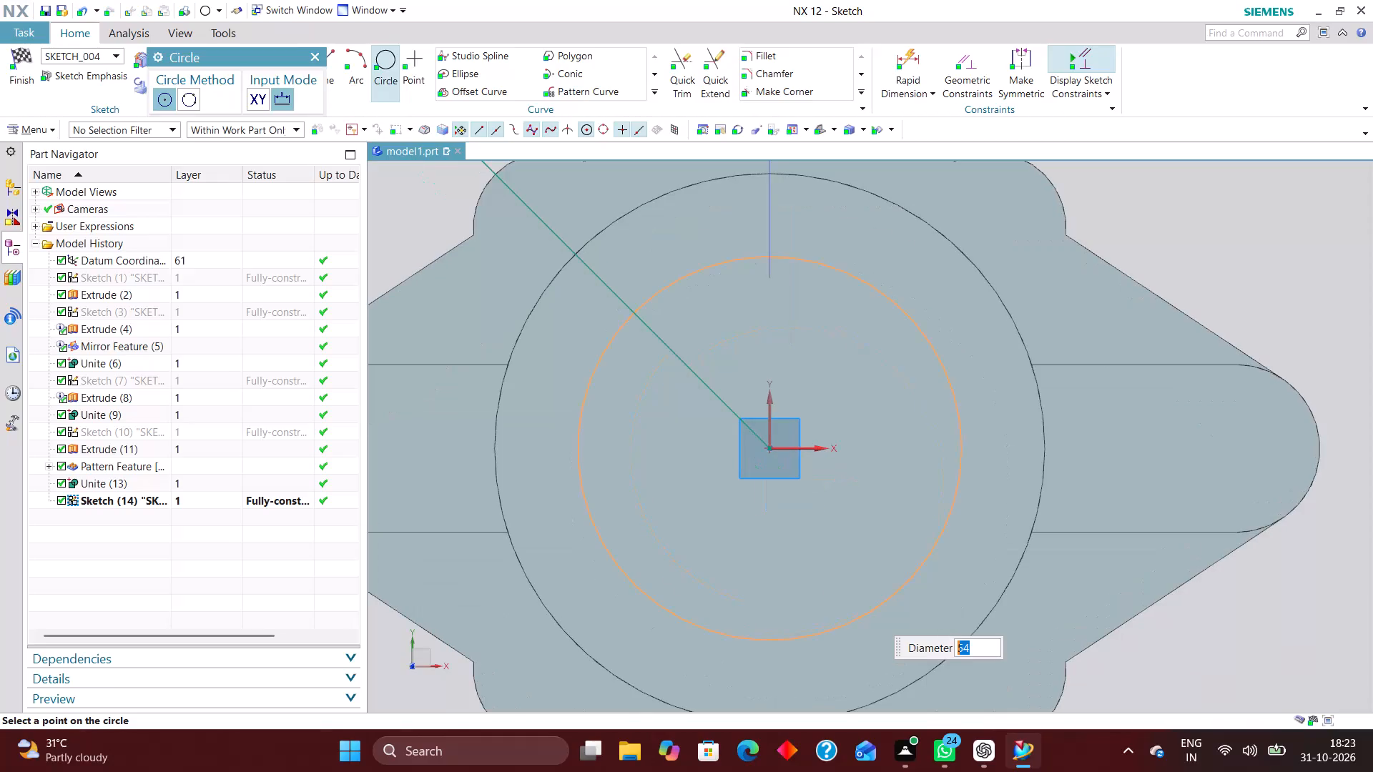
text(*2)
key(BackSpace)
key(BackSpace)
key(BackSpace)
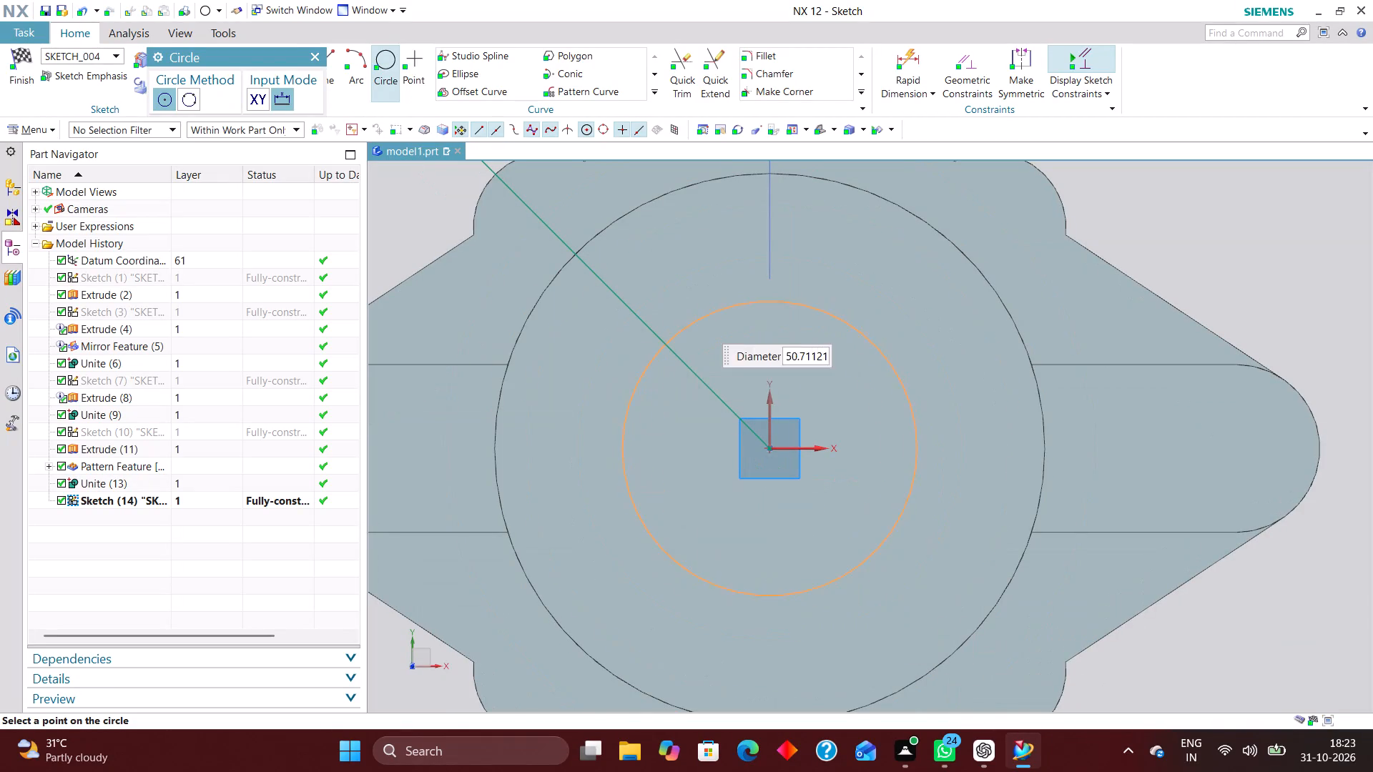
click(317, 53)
Hide the housing body and draw a 108 mm diameter circle centred on the sketch origin.
scroll(992, 415, down, 3)
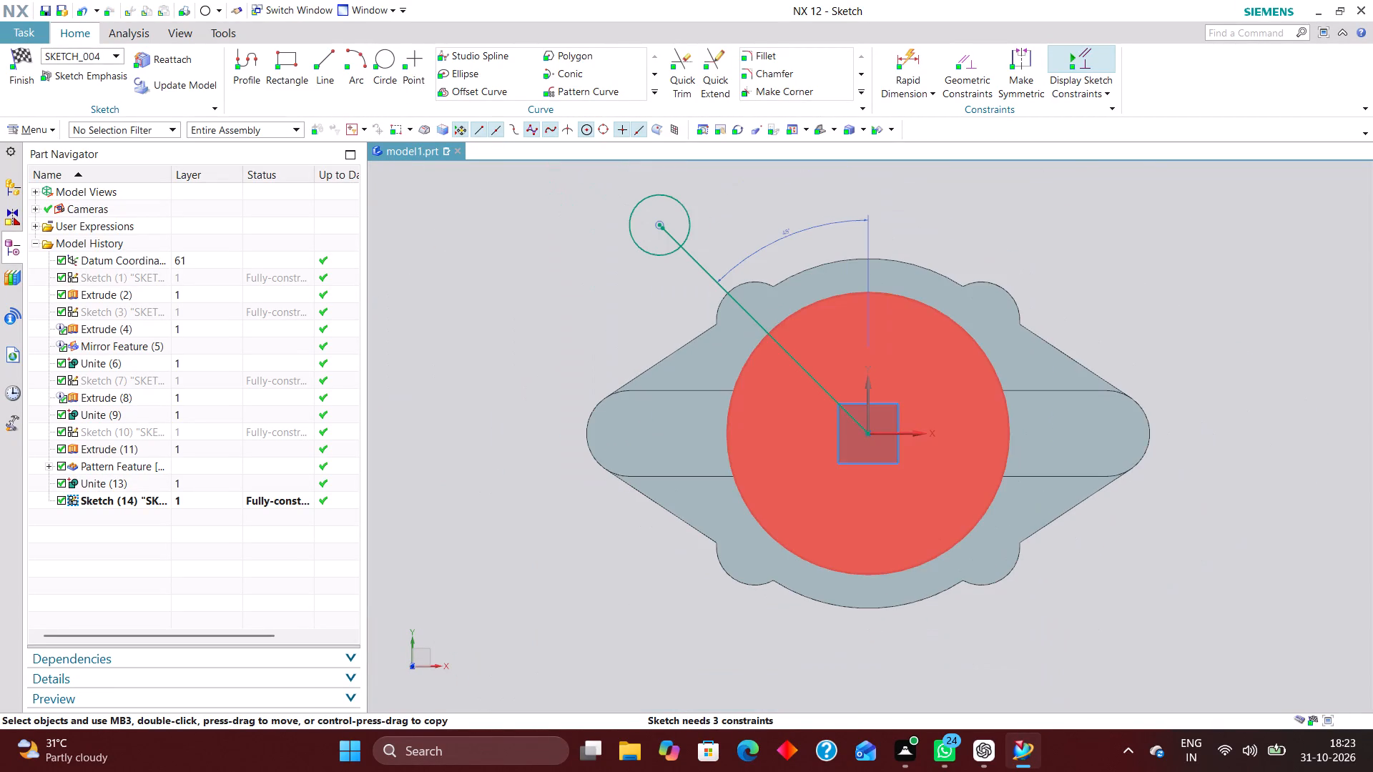
scroll(967, 352, up, 2)
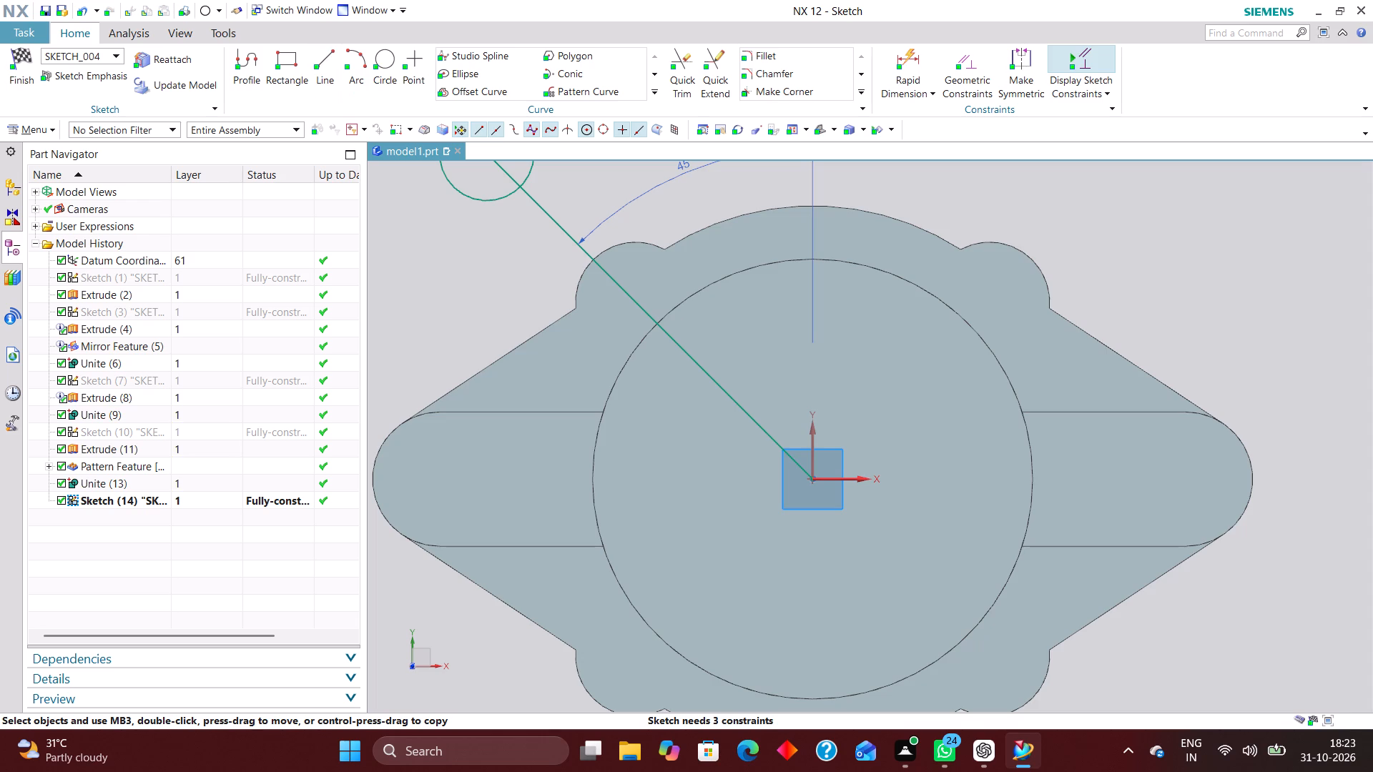
right_drag(560, 338, 564, 440)
click(388, 61)
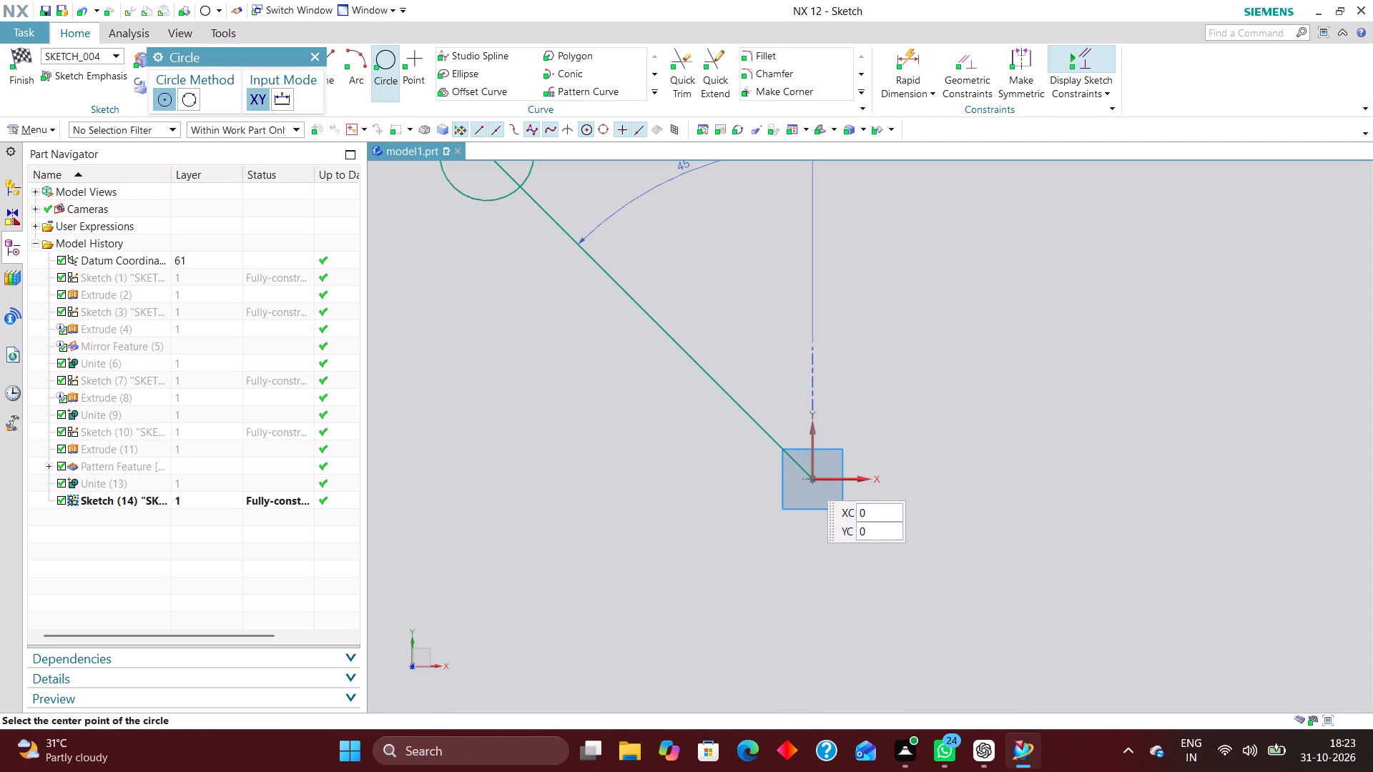
click(812, 481)
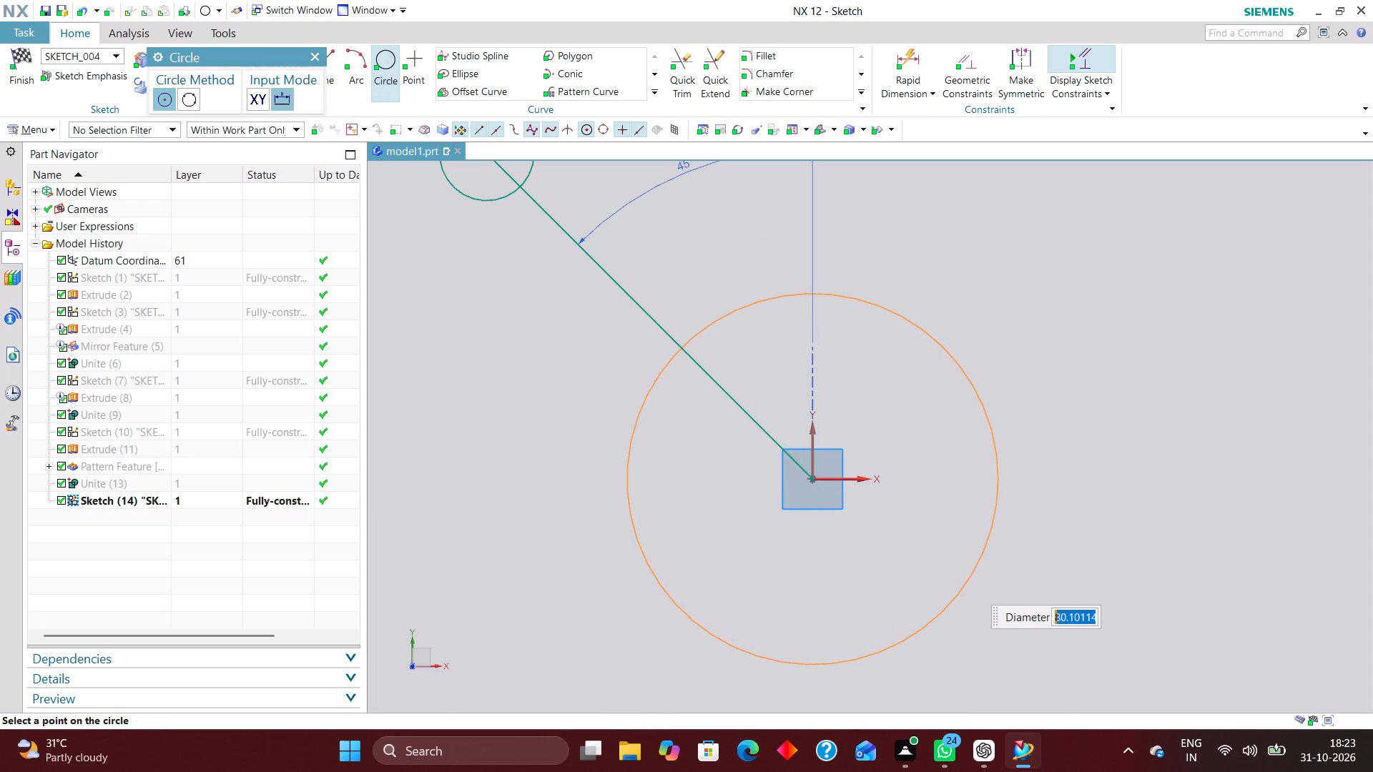
key(5)
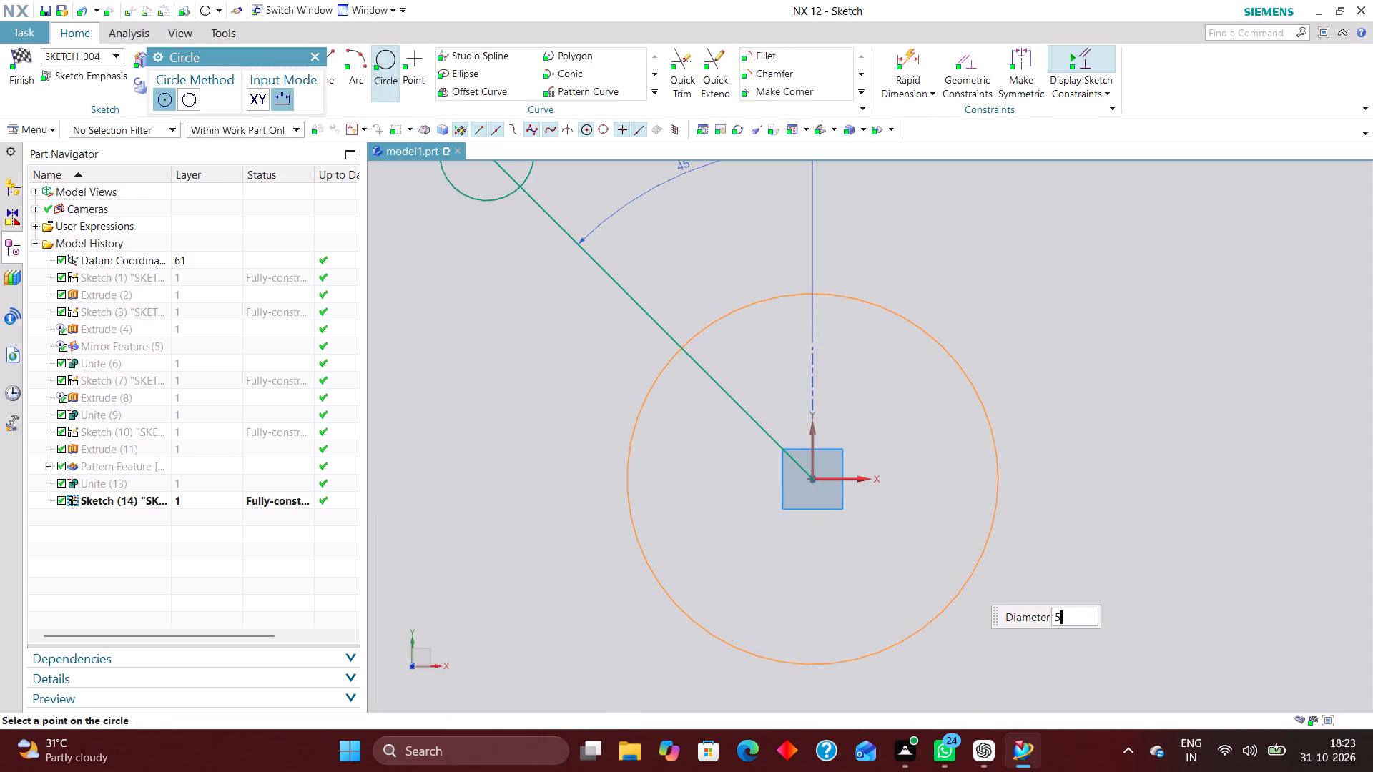
text(4*2)
key(Return)
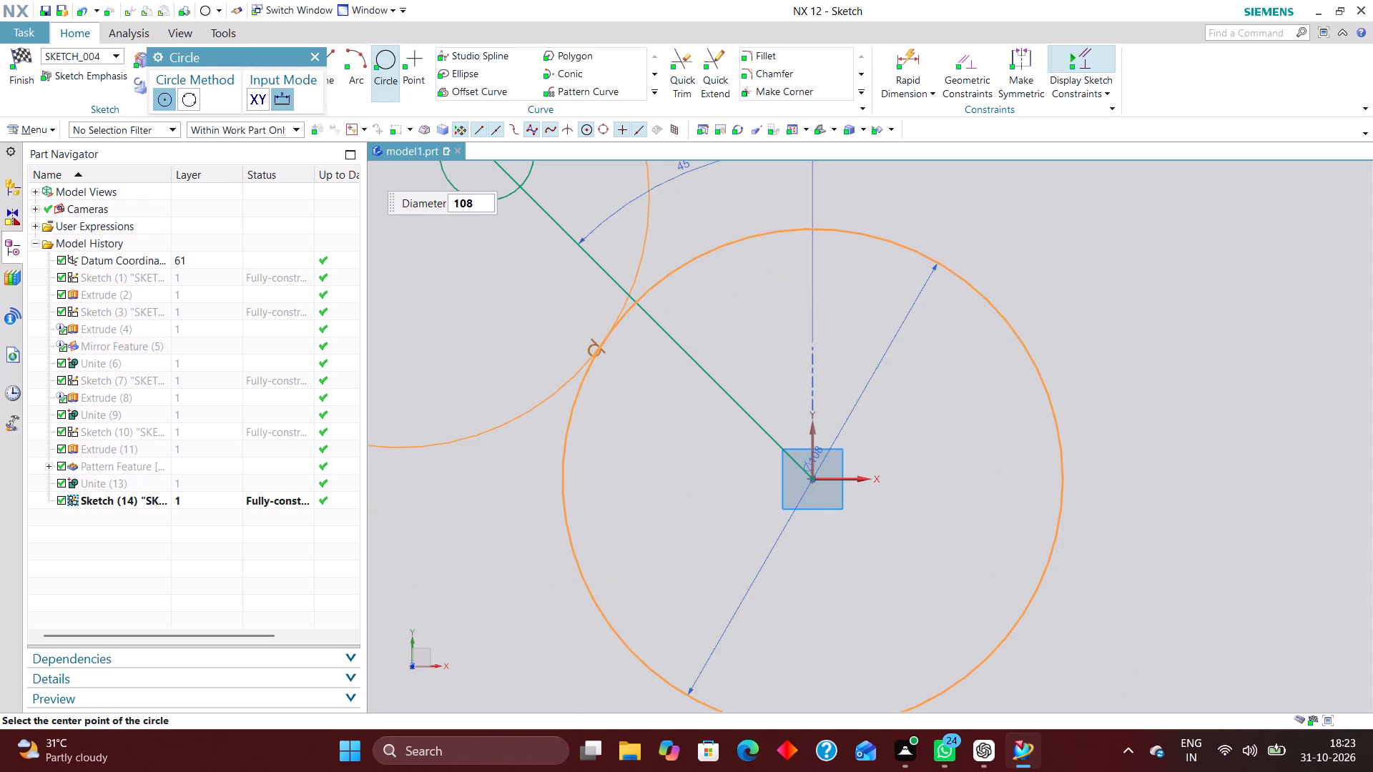
click(319, 54)
scroll(620, 266, down, 3)
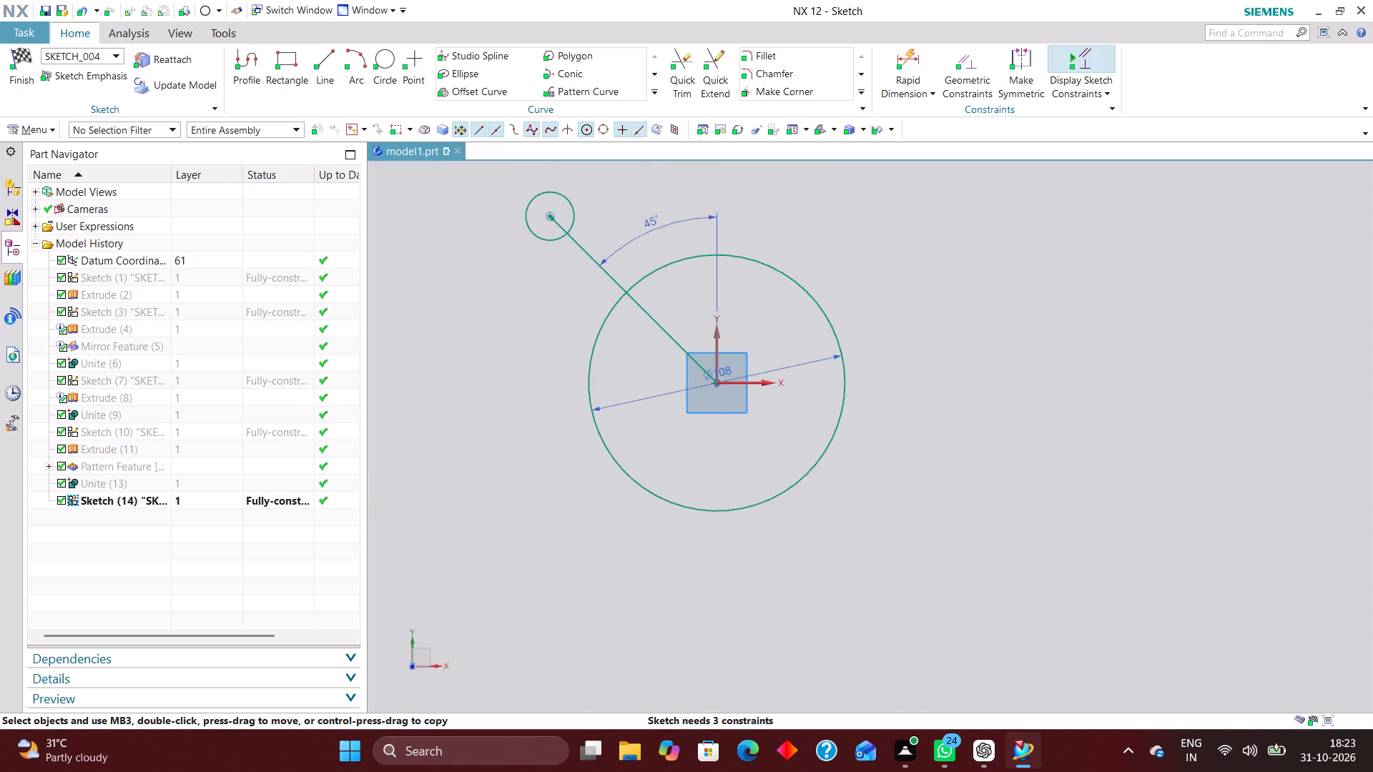
Show the housing body again and convert the 108 mm circle to a reference curve.
right_click(139, 484)
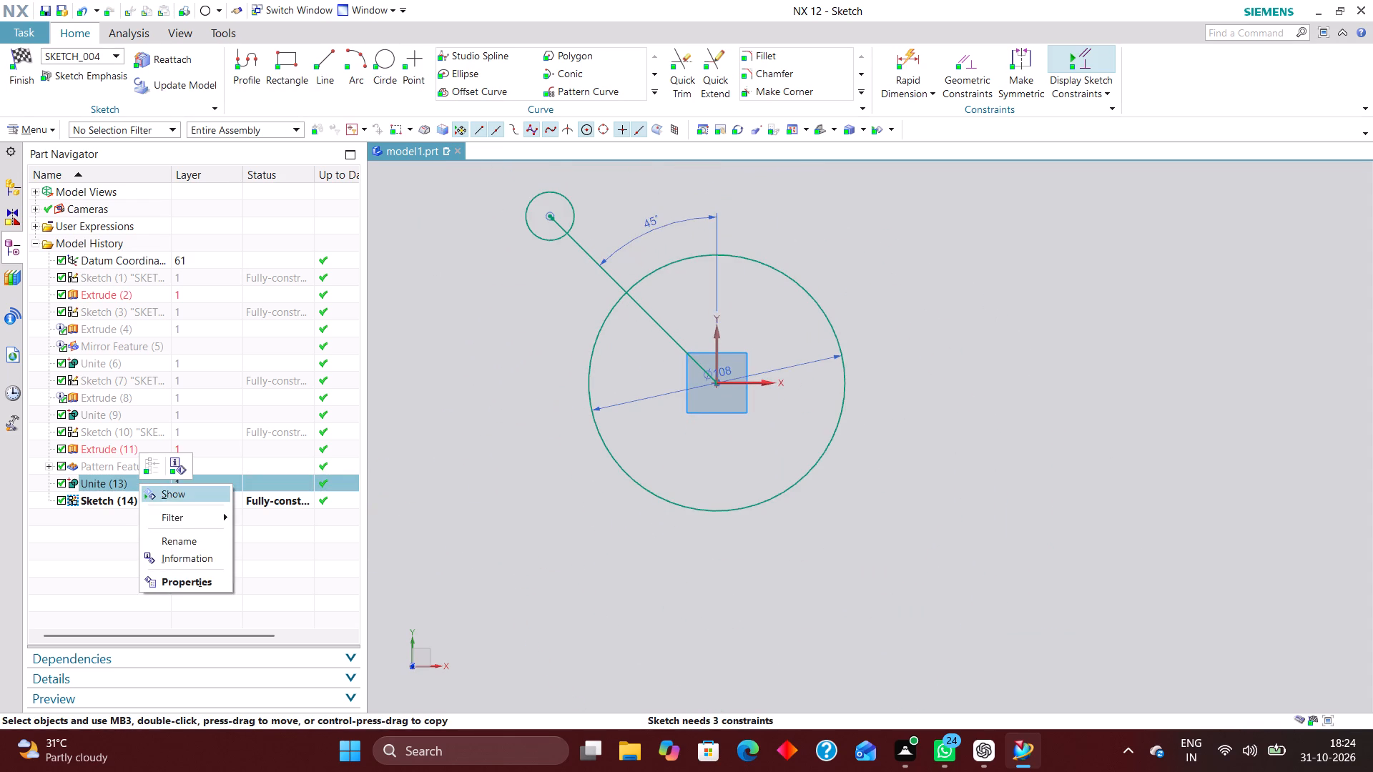
click(186, 497)
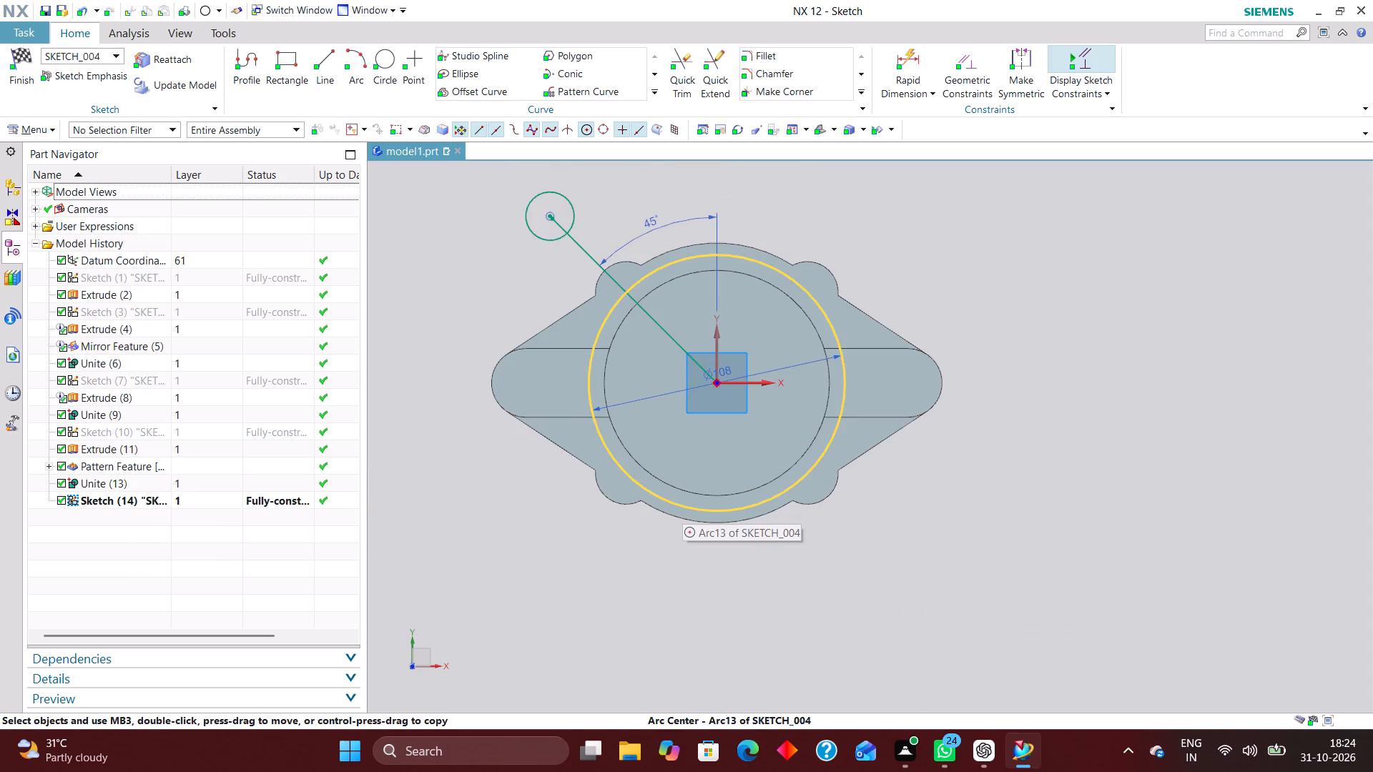
right_drag(683, 507, 794, 626)
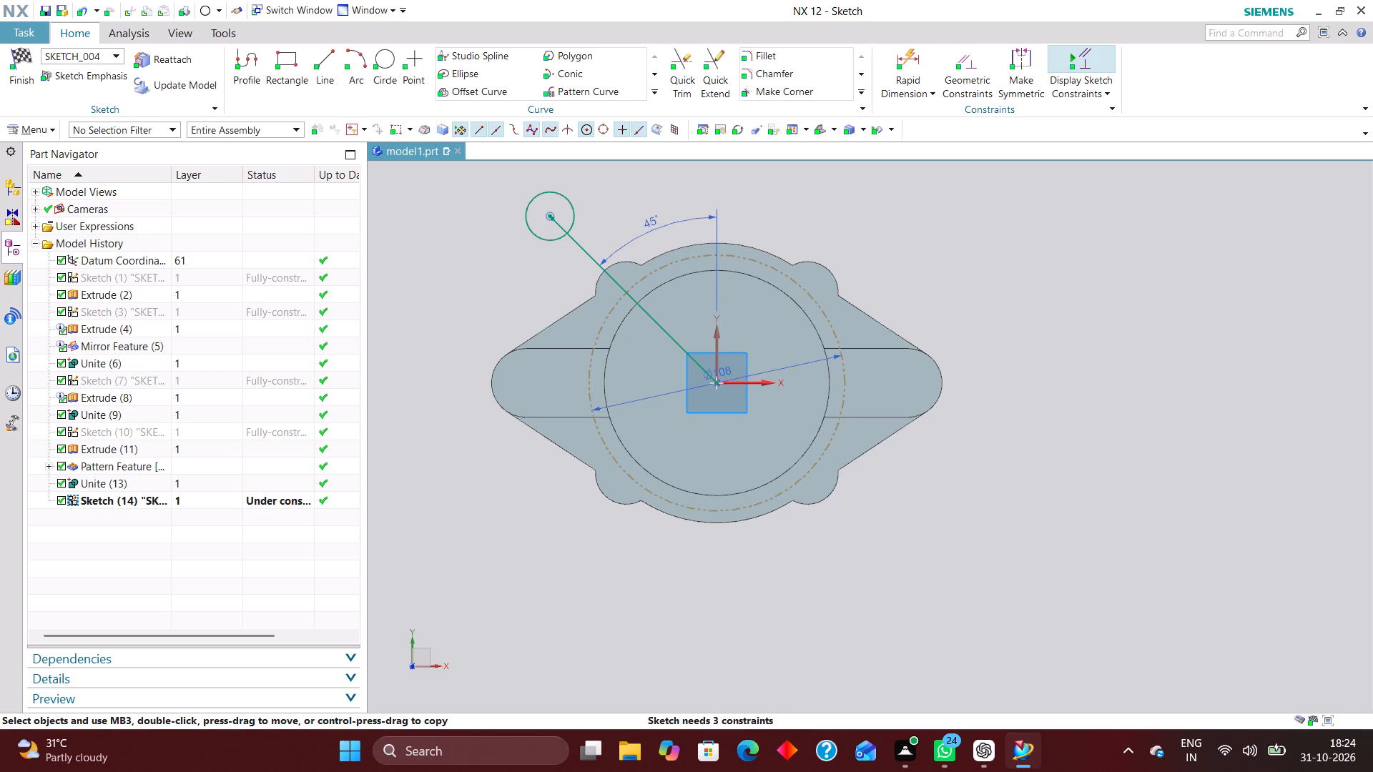
Constrain the small circle's centre to lie on the 108 mm reference circle with a Point on Curve constraint.
click(965, 66)
scroll(579, 226, up, 5)
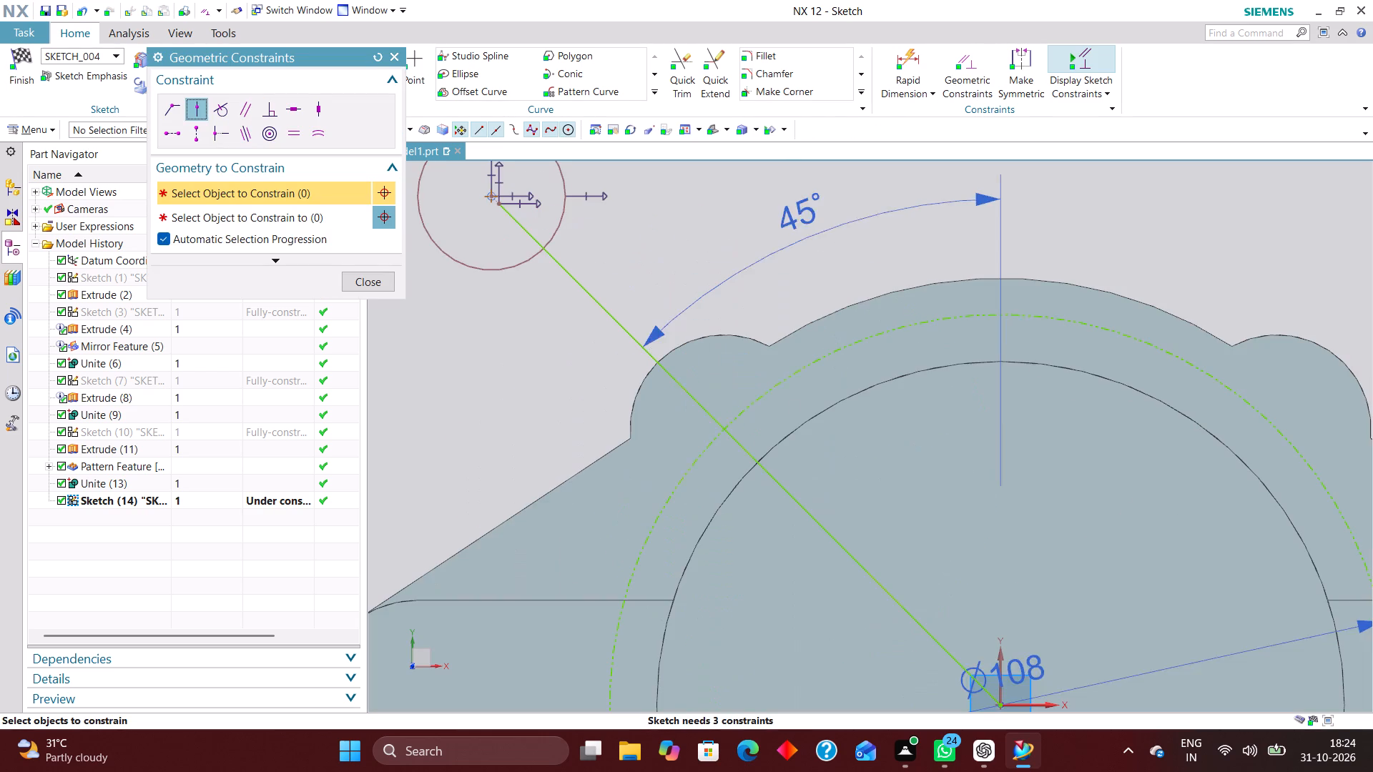
click(491, 193)
scroll(579, 345, down, 2)
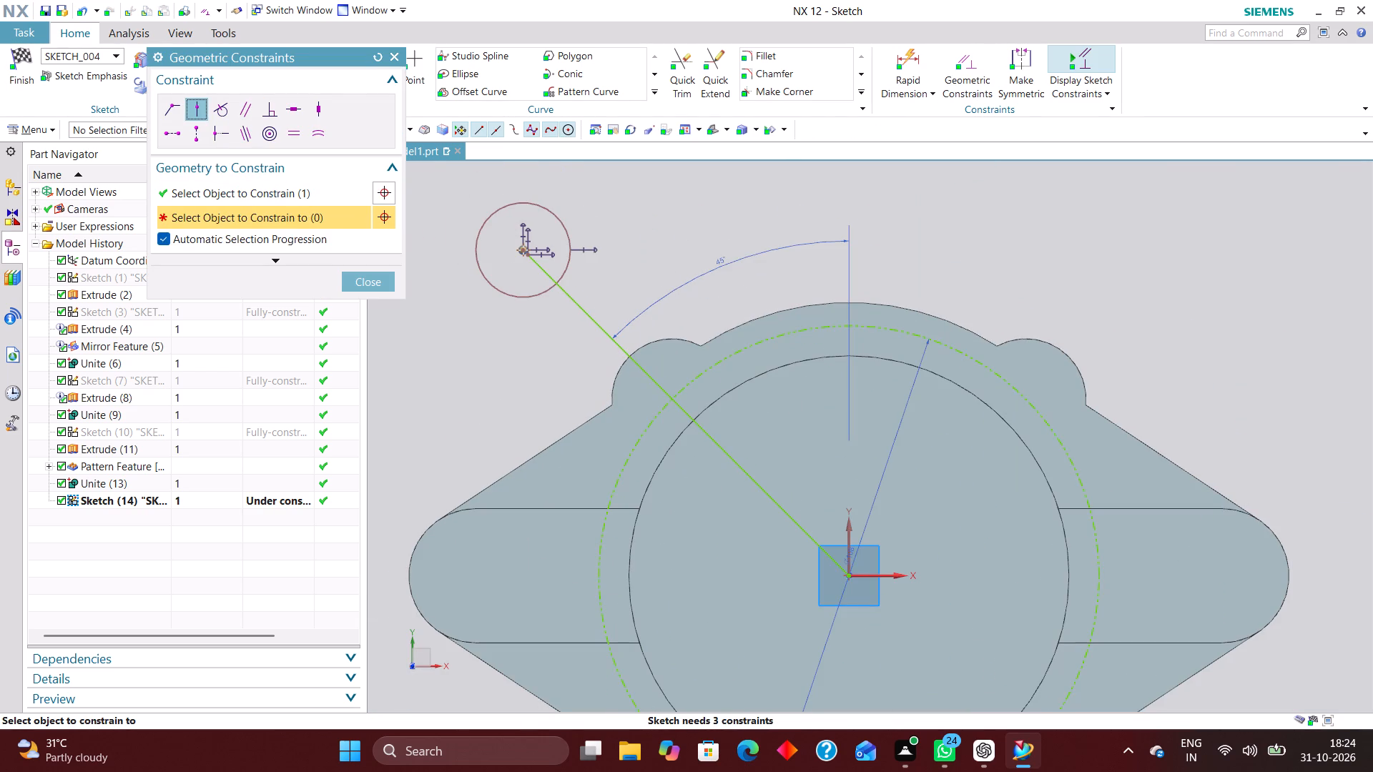
click(643, 432)
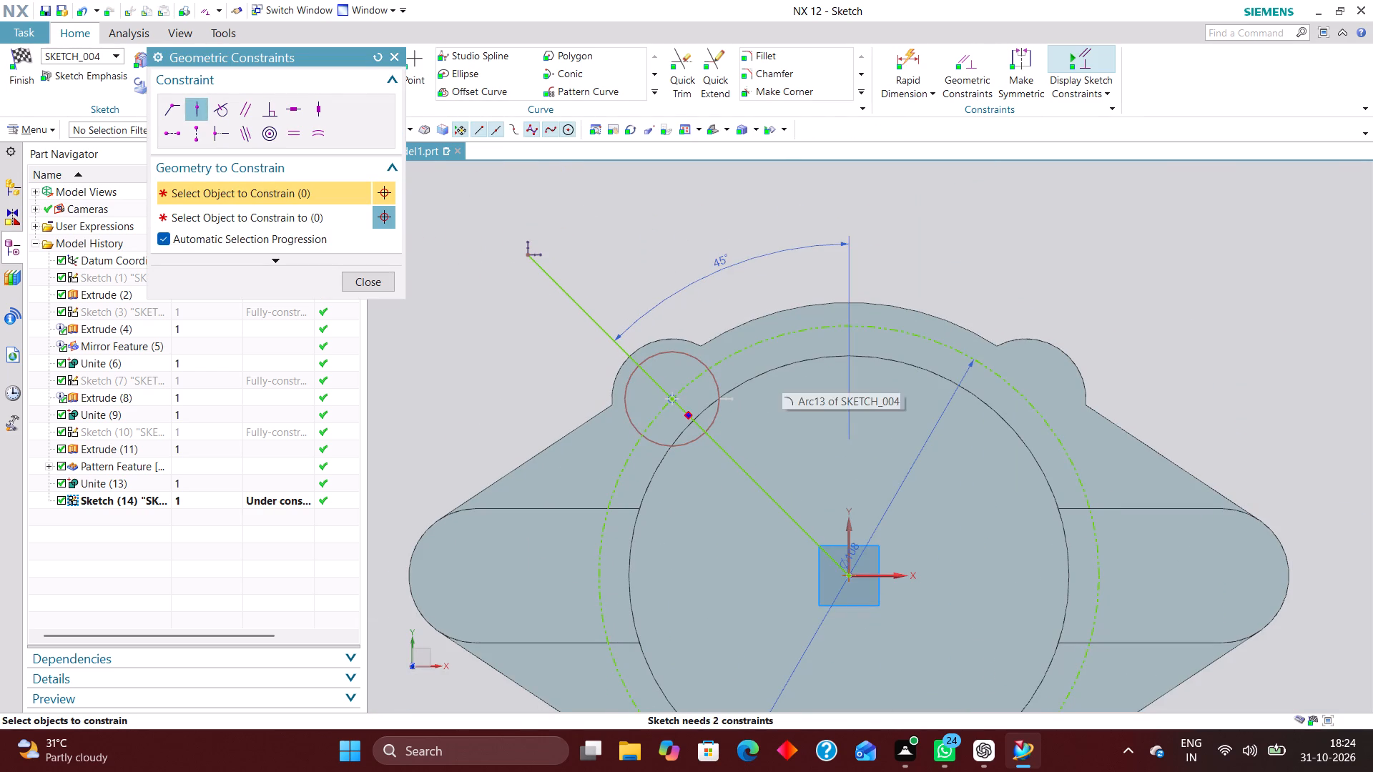
Add a radial dimension to the small circle on the diagonal line and set its radius to 9 mm.
click(916, 57)
click(310, 256)
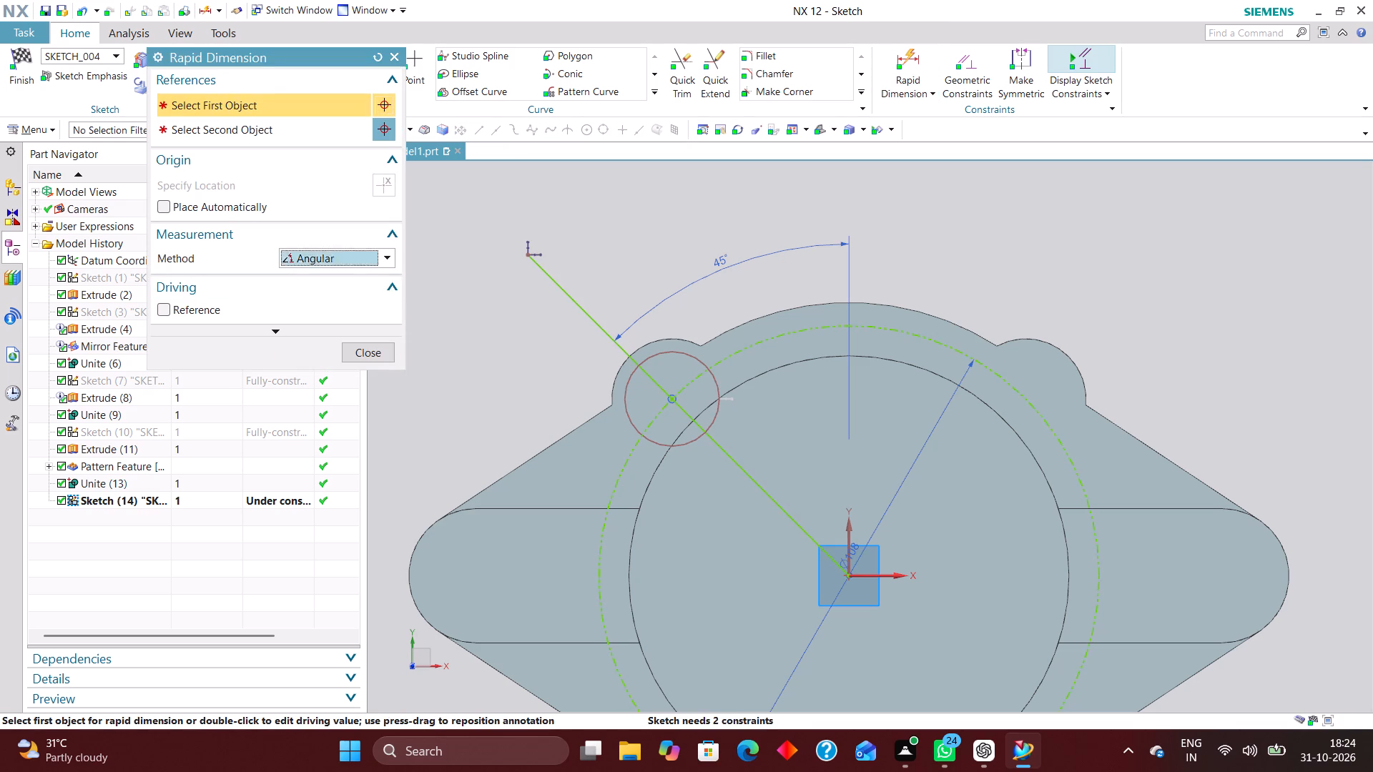
click(335, 383)
click(719, 392)
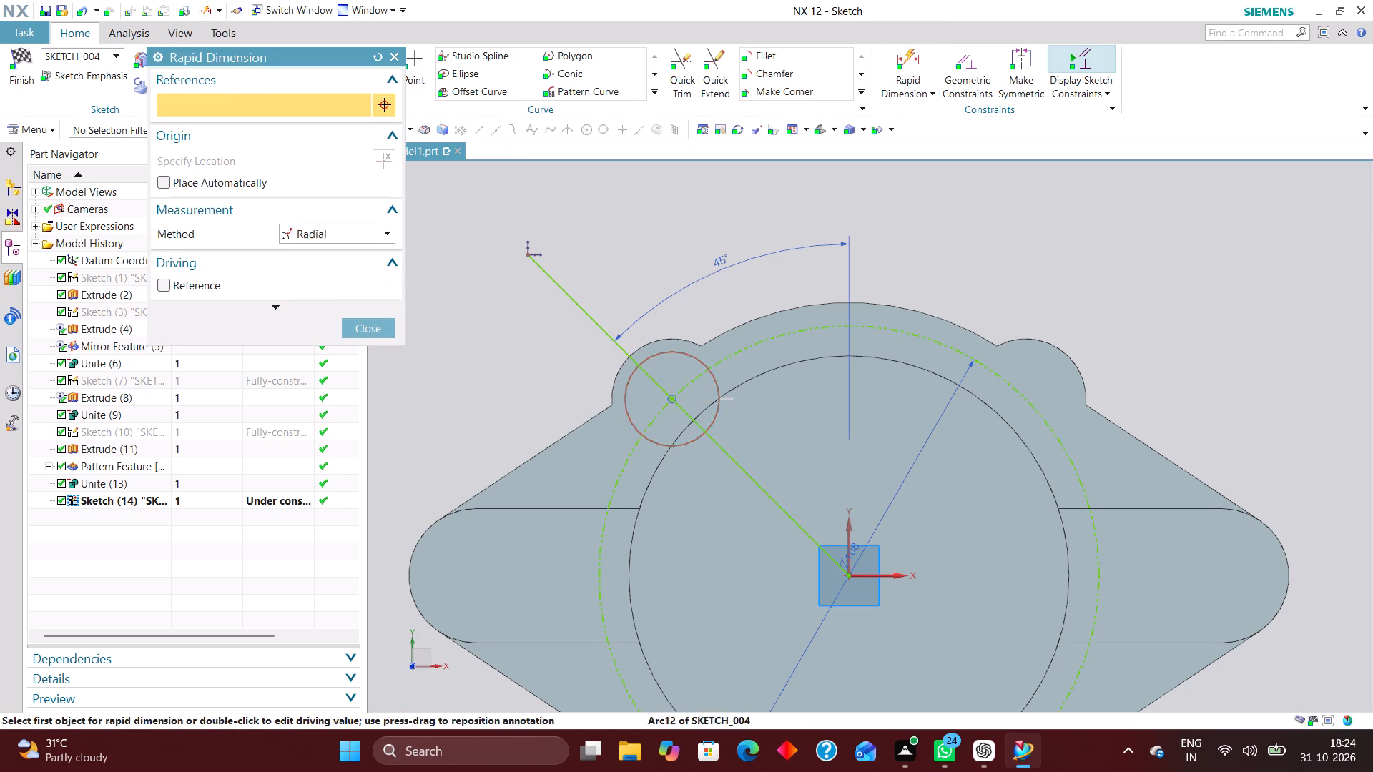
click(729, 305)
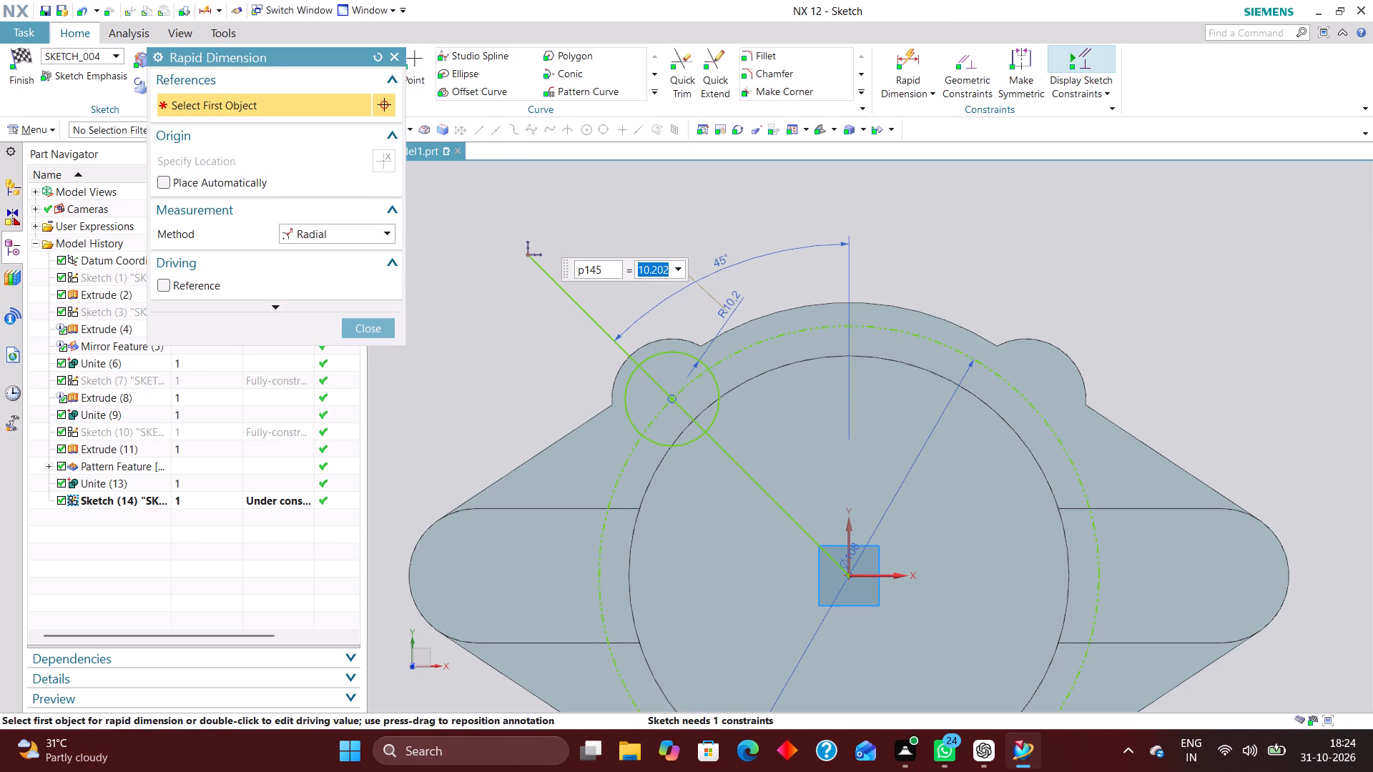
key(9)
key(Return)
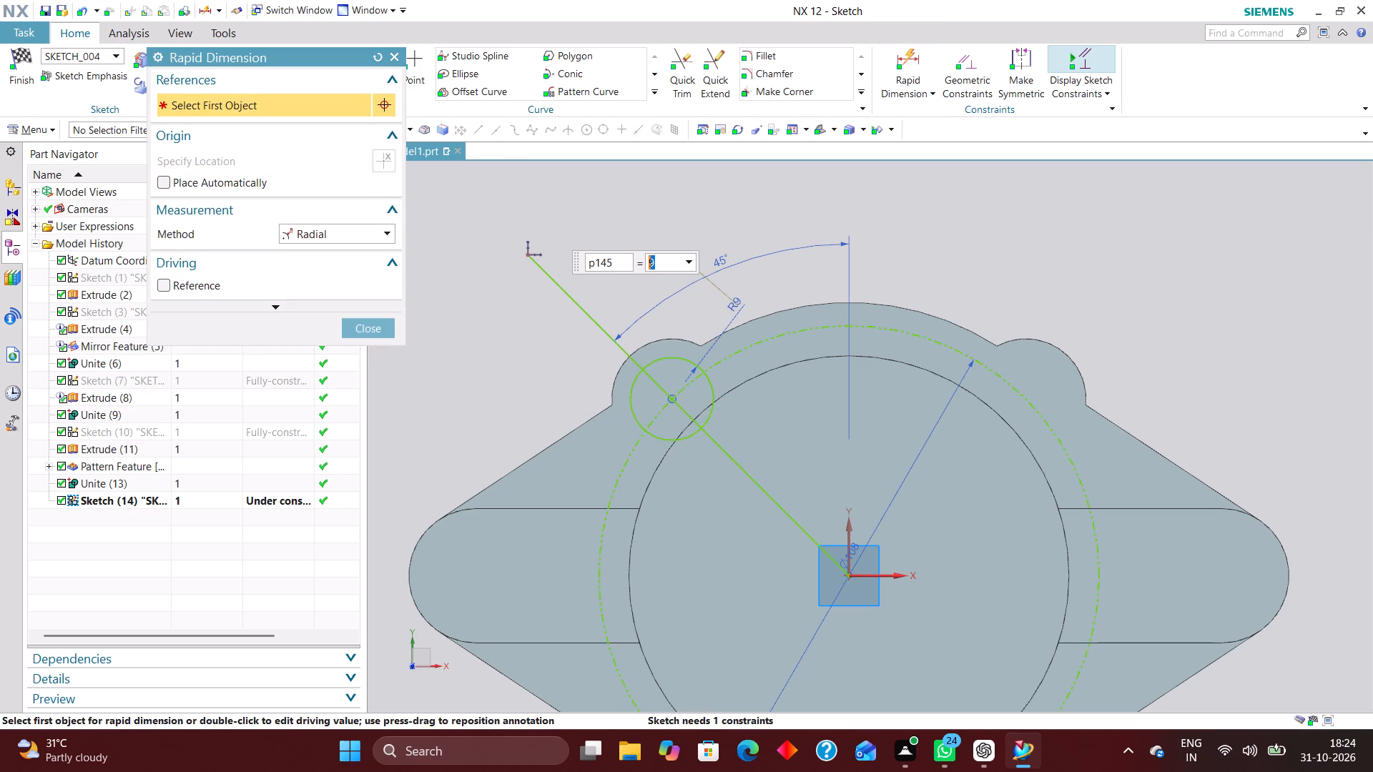
click(366, 331)
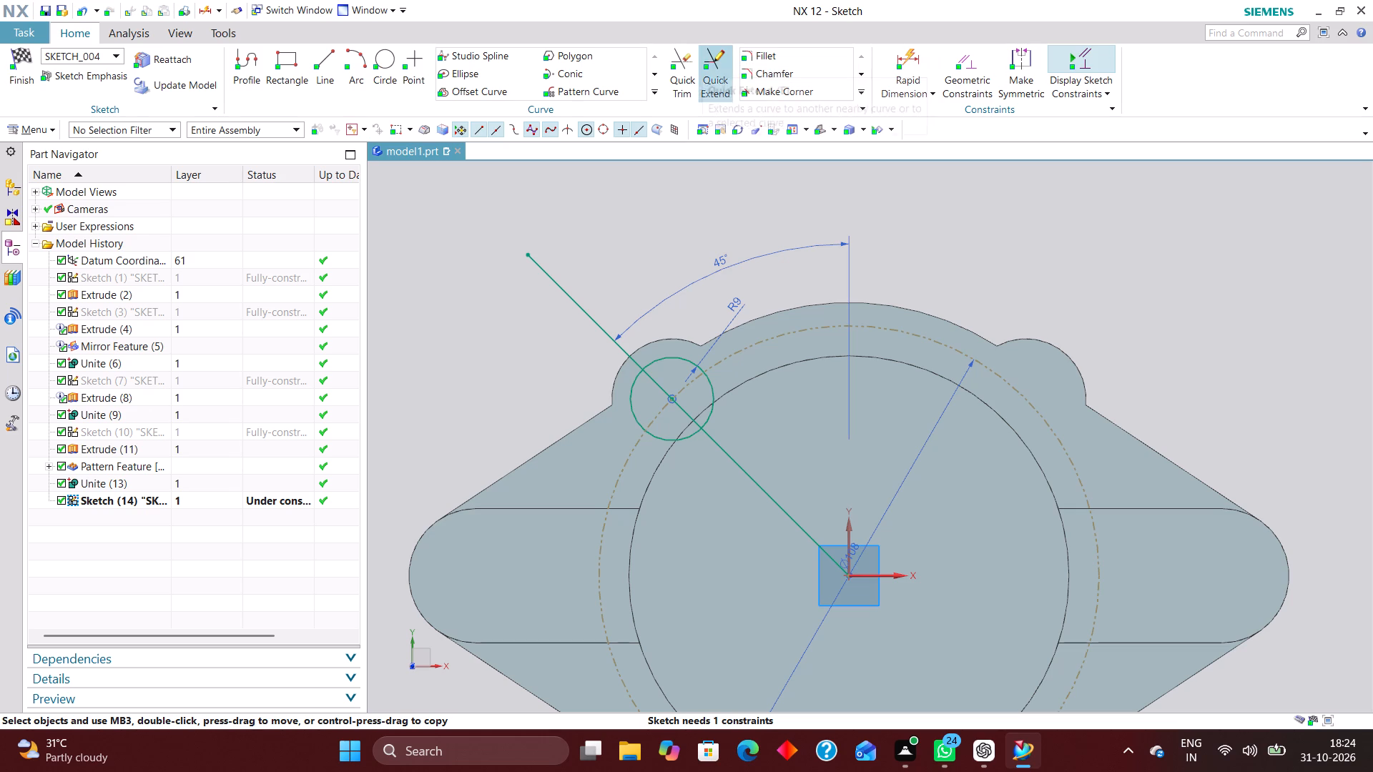
Trim the part of the diagonal line that extends outward beyond the R9 circle.
click(684, 60)
click(538, 260)
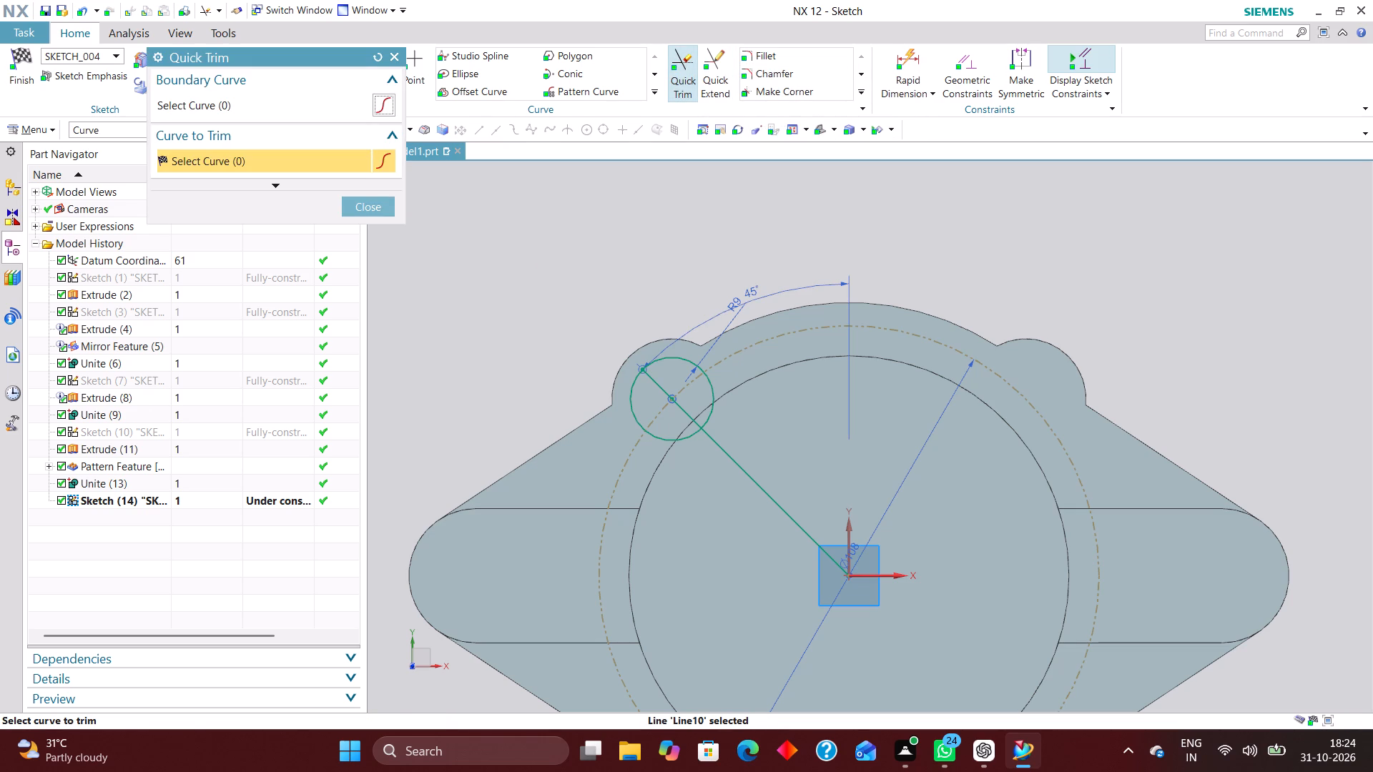
click(384, 209)
Convert the remaining diagonal line to a reference line and finish the sketch.
scroll(604, 226, down, 2)
scroll(641, 310, up, 4)
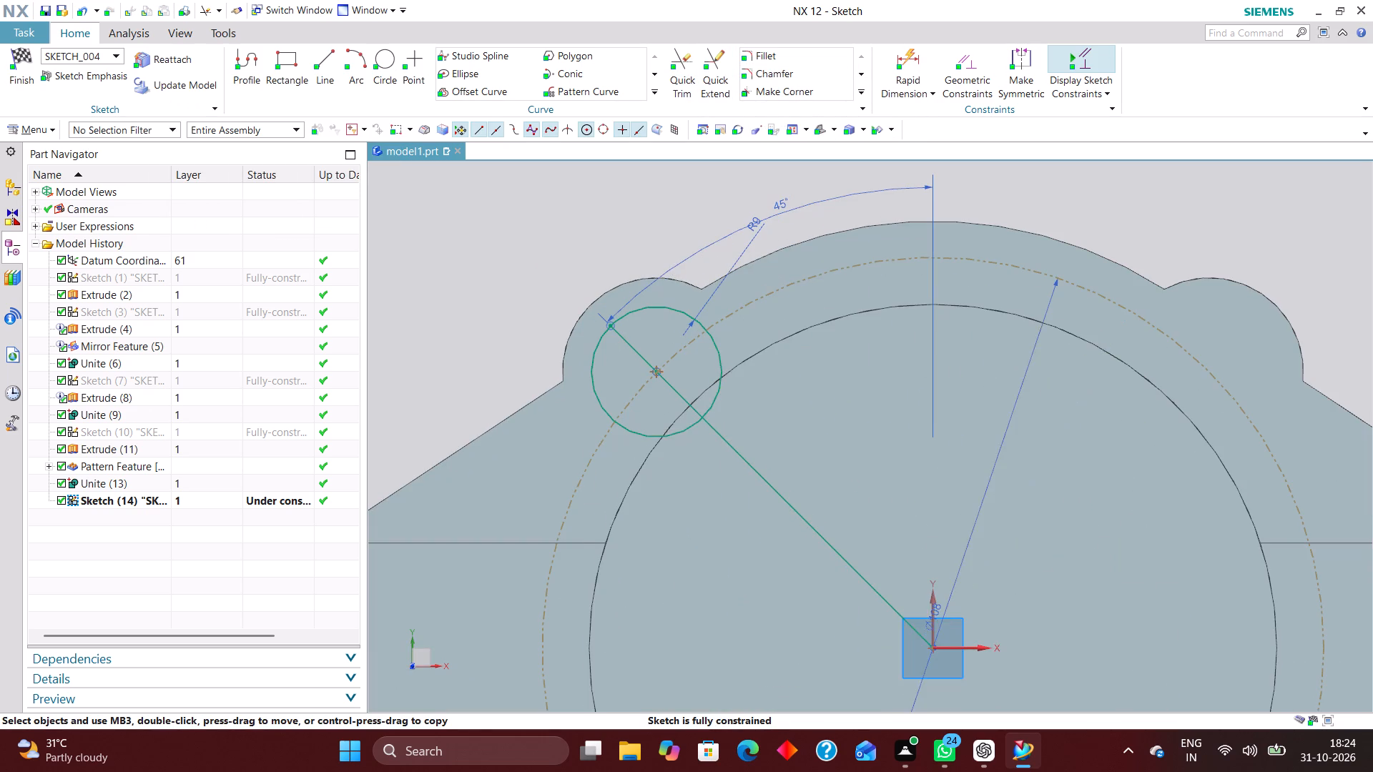
right_drag(735, 450, 852, 543)
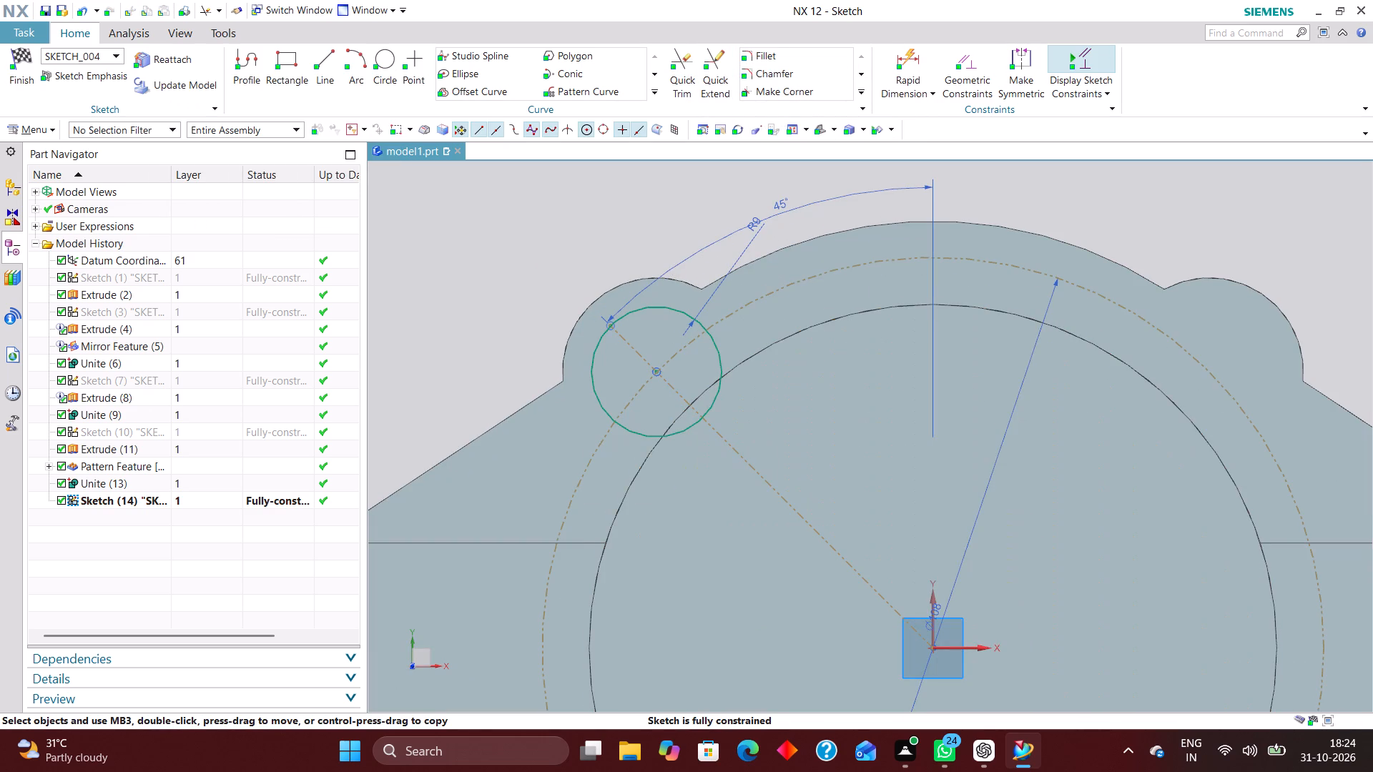
scroll(699, 304, down, 1)
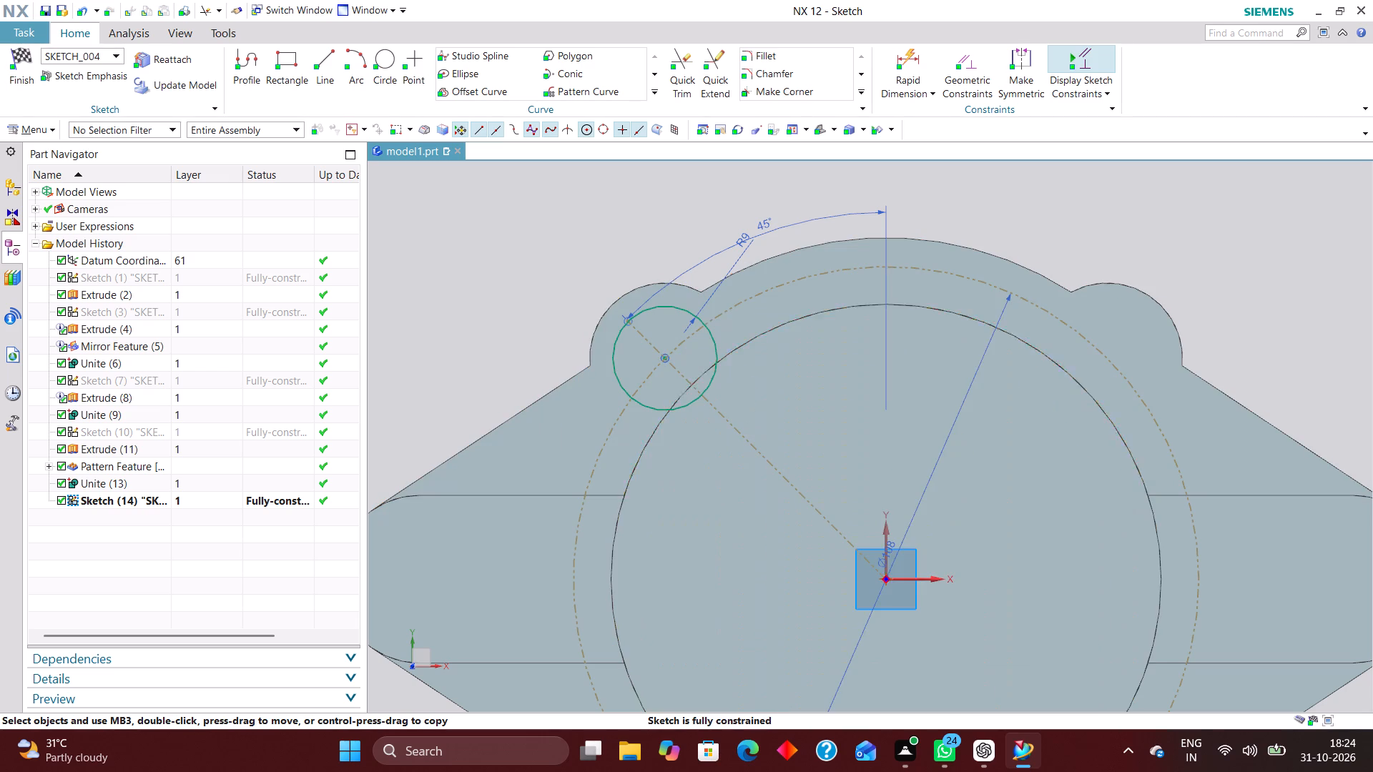
scroll(536, 263, down, 2)
scroll(546, 292, up, 2)
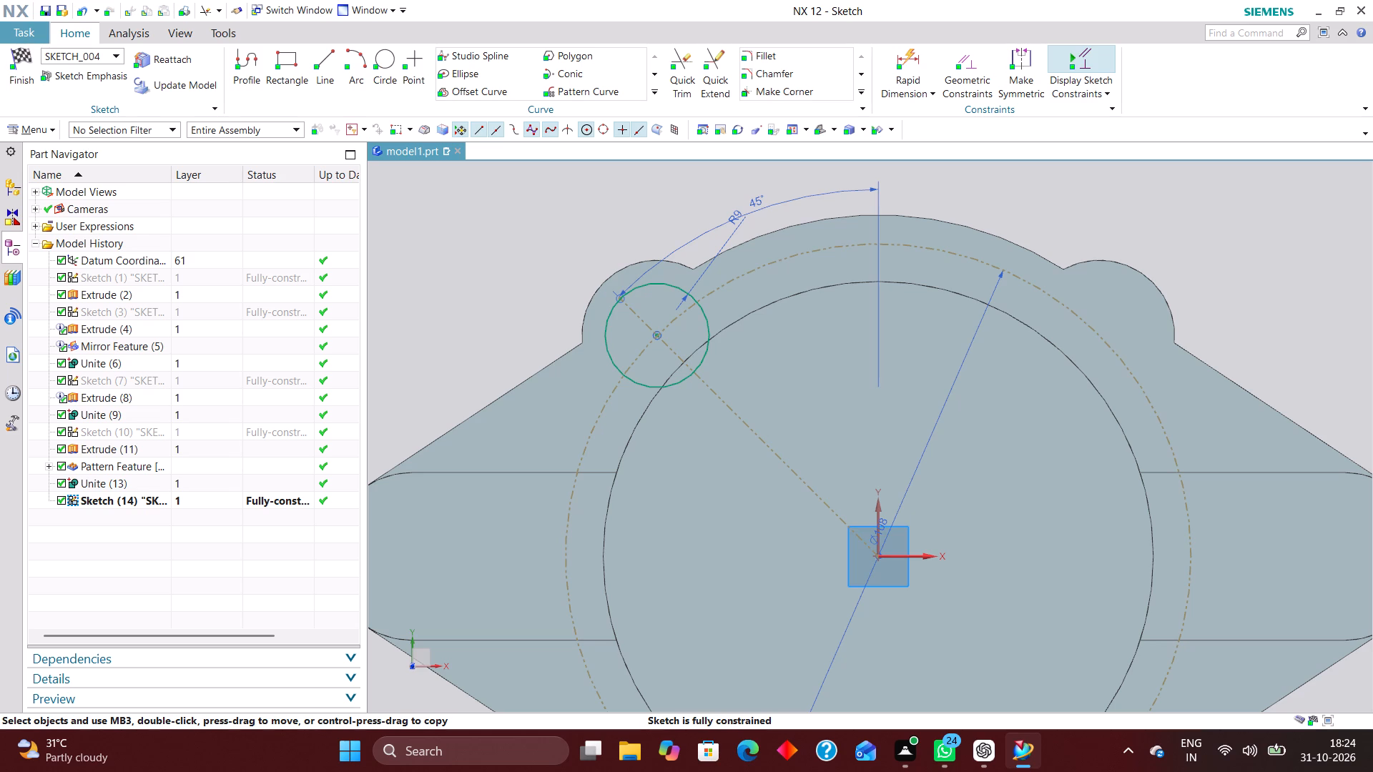
click(24, 53)
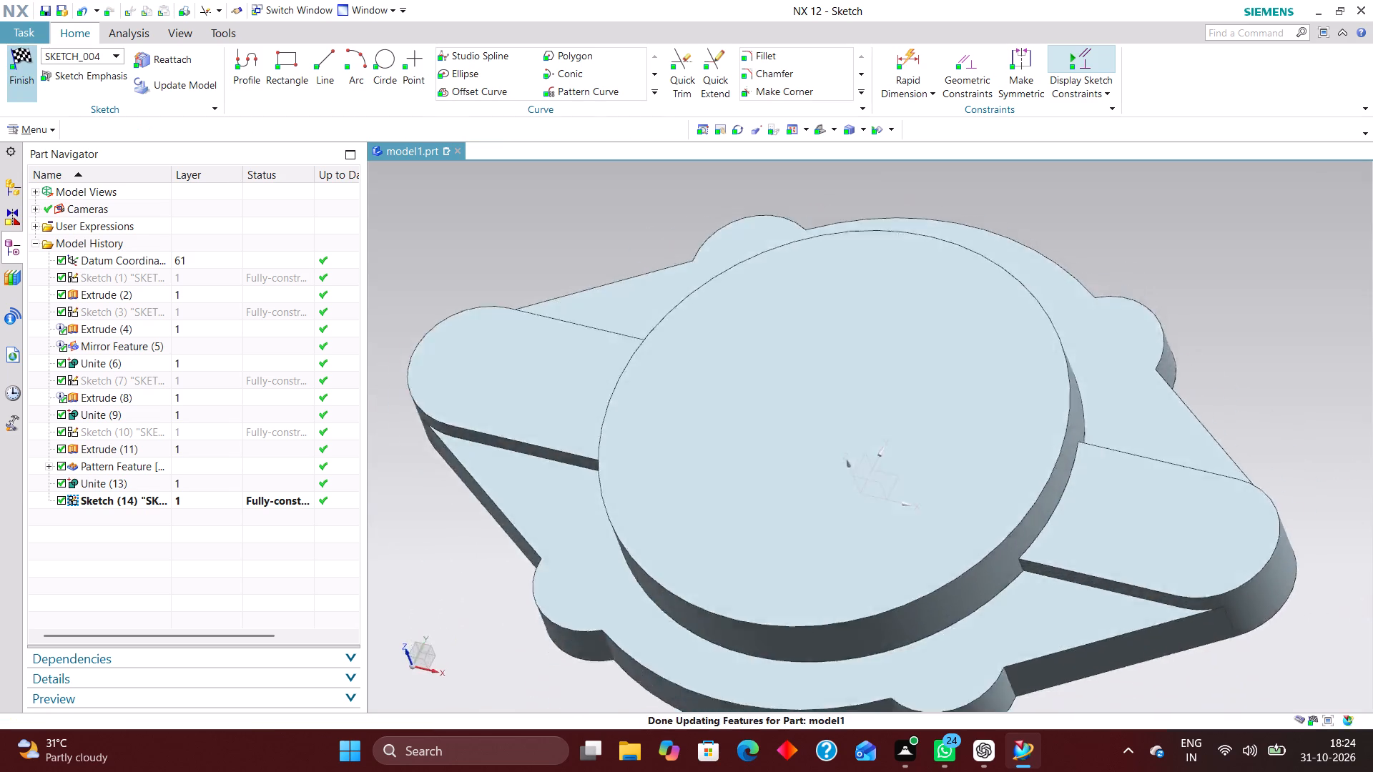
Extrude the R9 circle of Sketch (14) from 0 to 22 mm as a separate body with Boolean set to None.
click(206, 59)
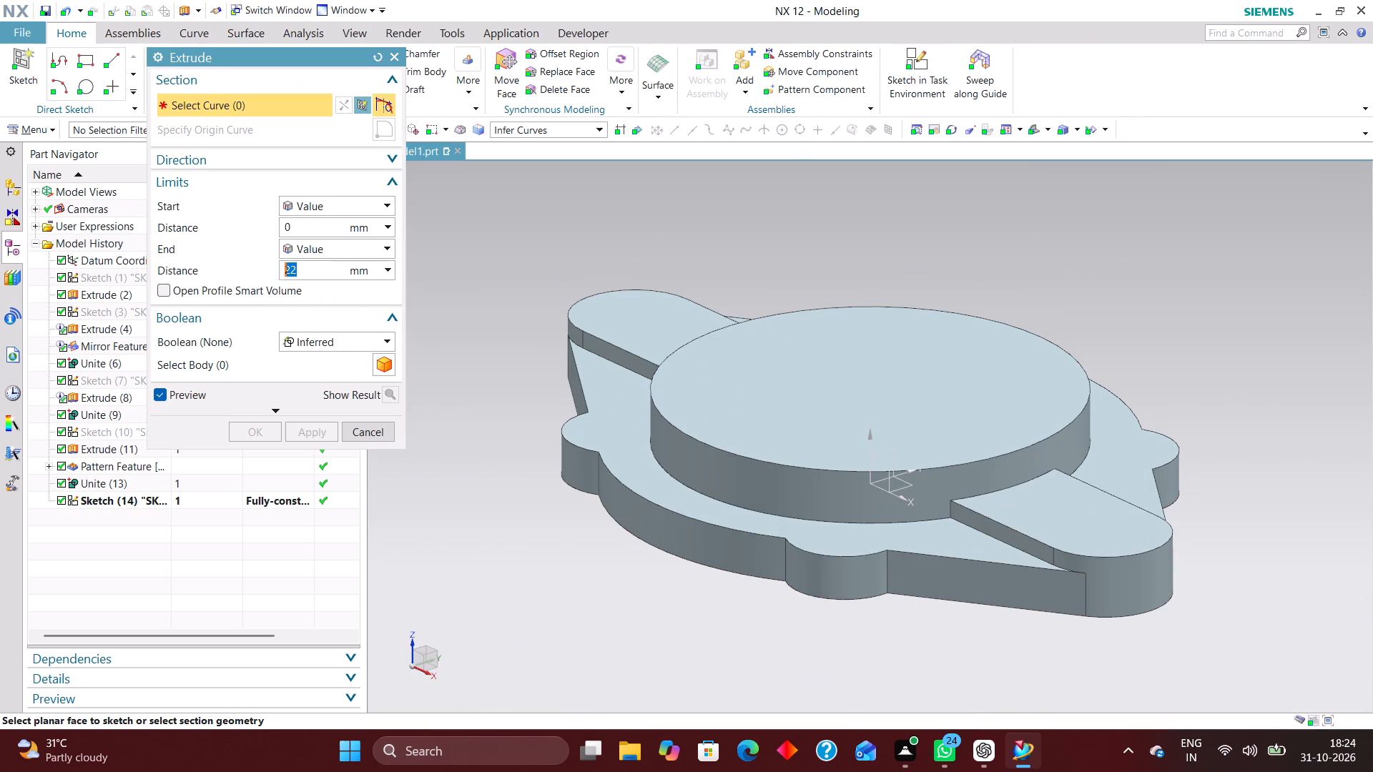
click(124, 502)
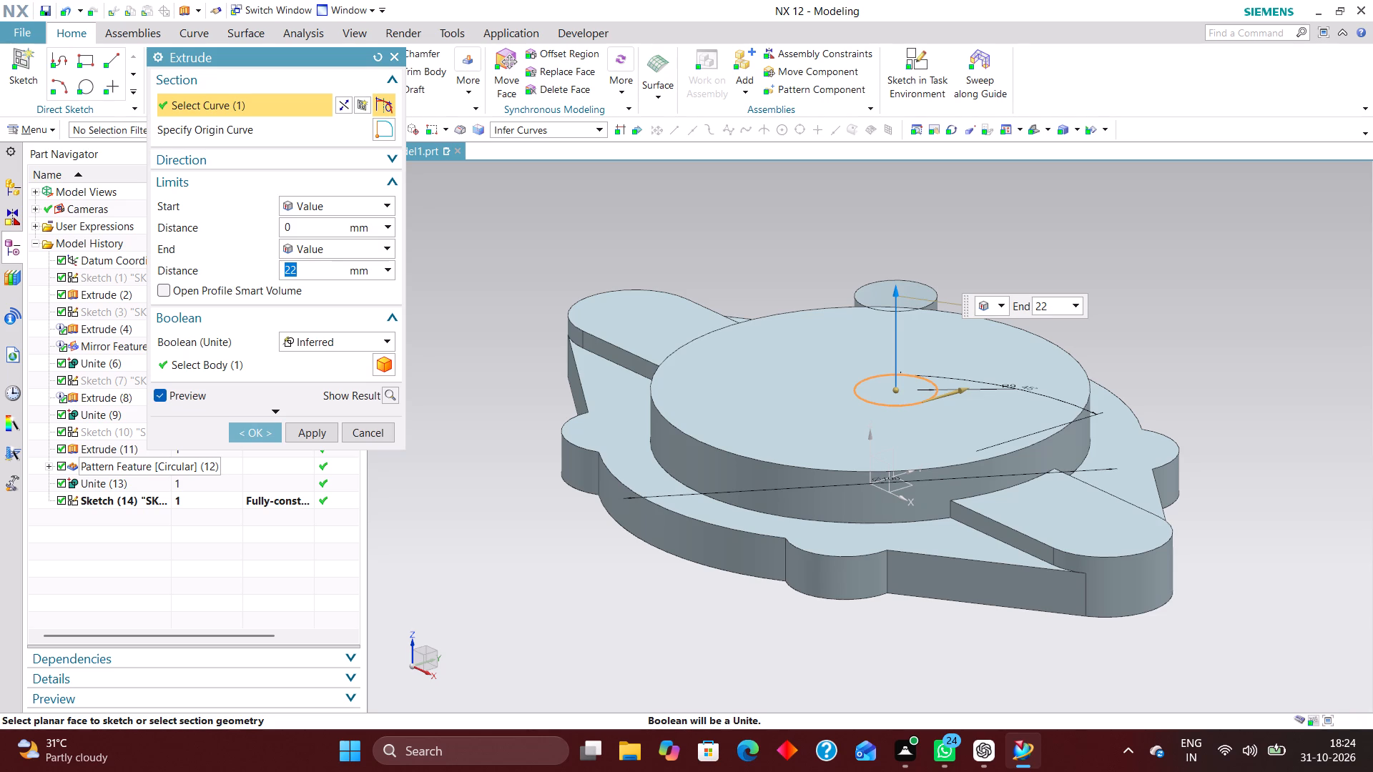
click(359, 345)
click(358, 363)
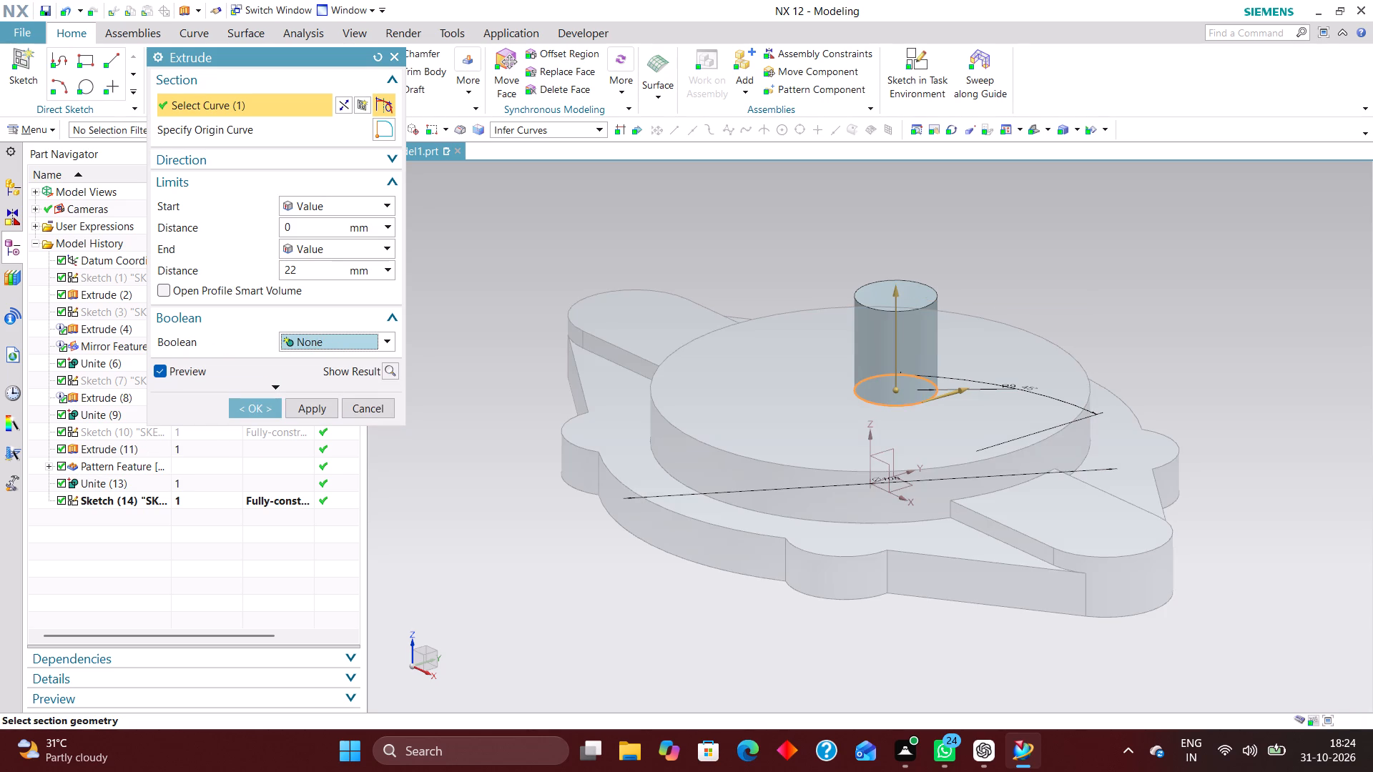
scroll(1065, 323, up, 1)
middle_drag(1066, 355, 1012, 382)
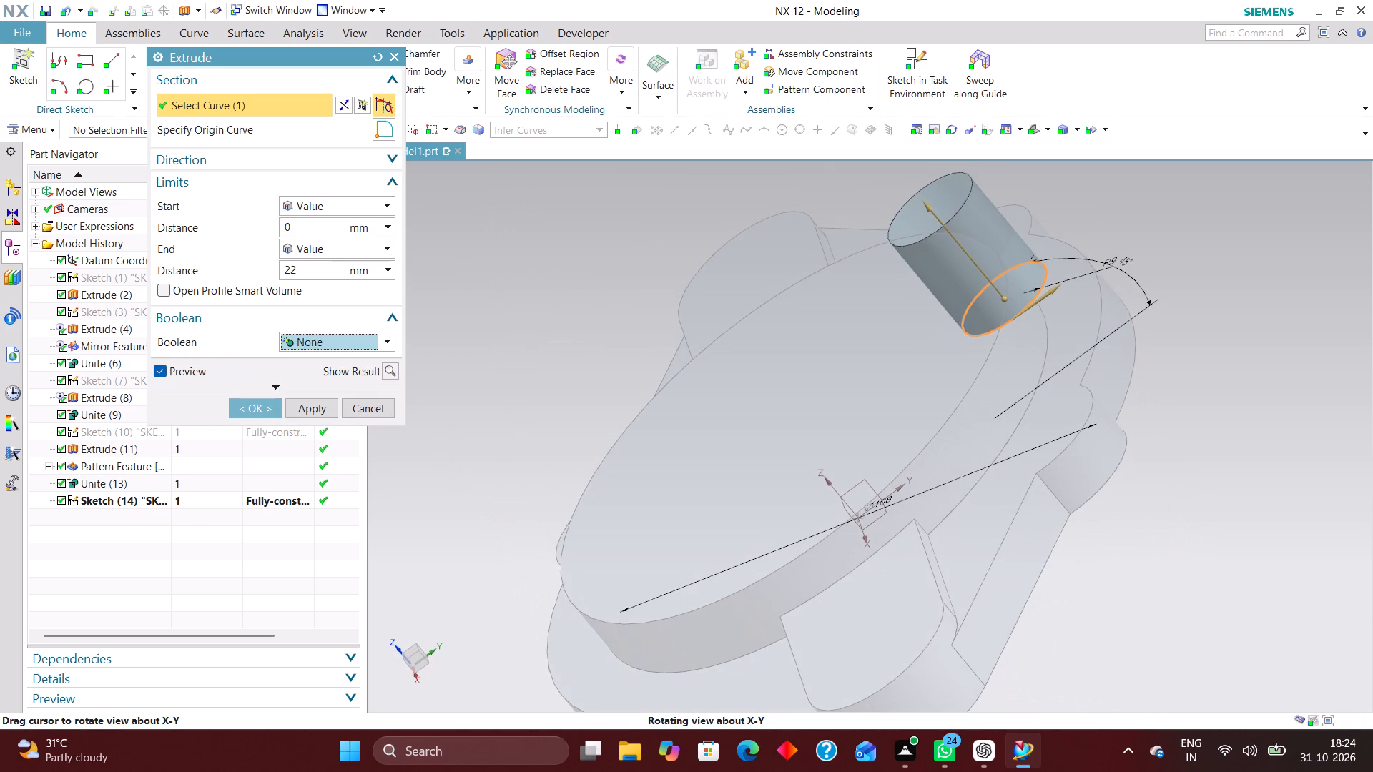
middle_drag(1012, 382, 1028, 380)
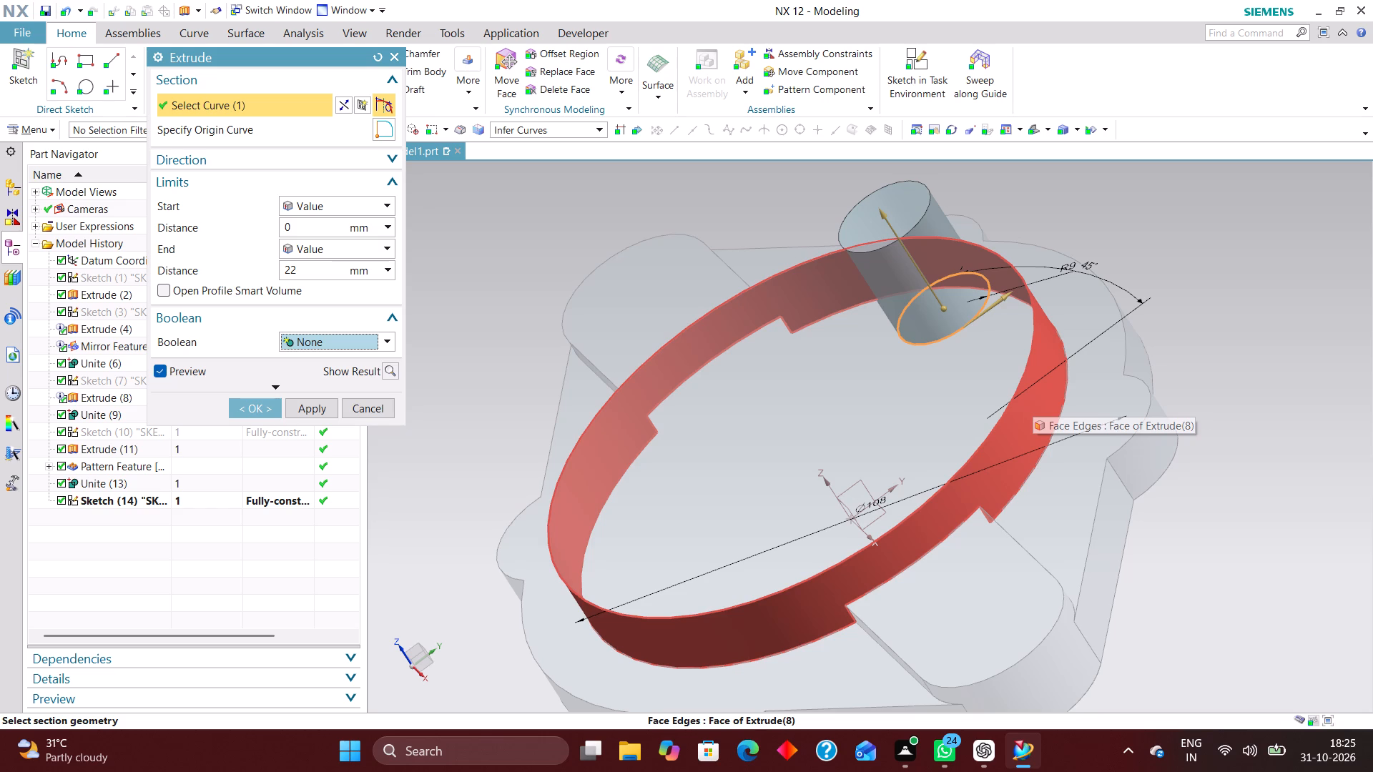
click(264, 407)
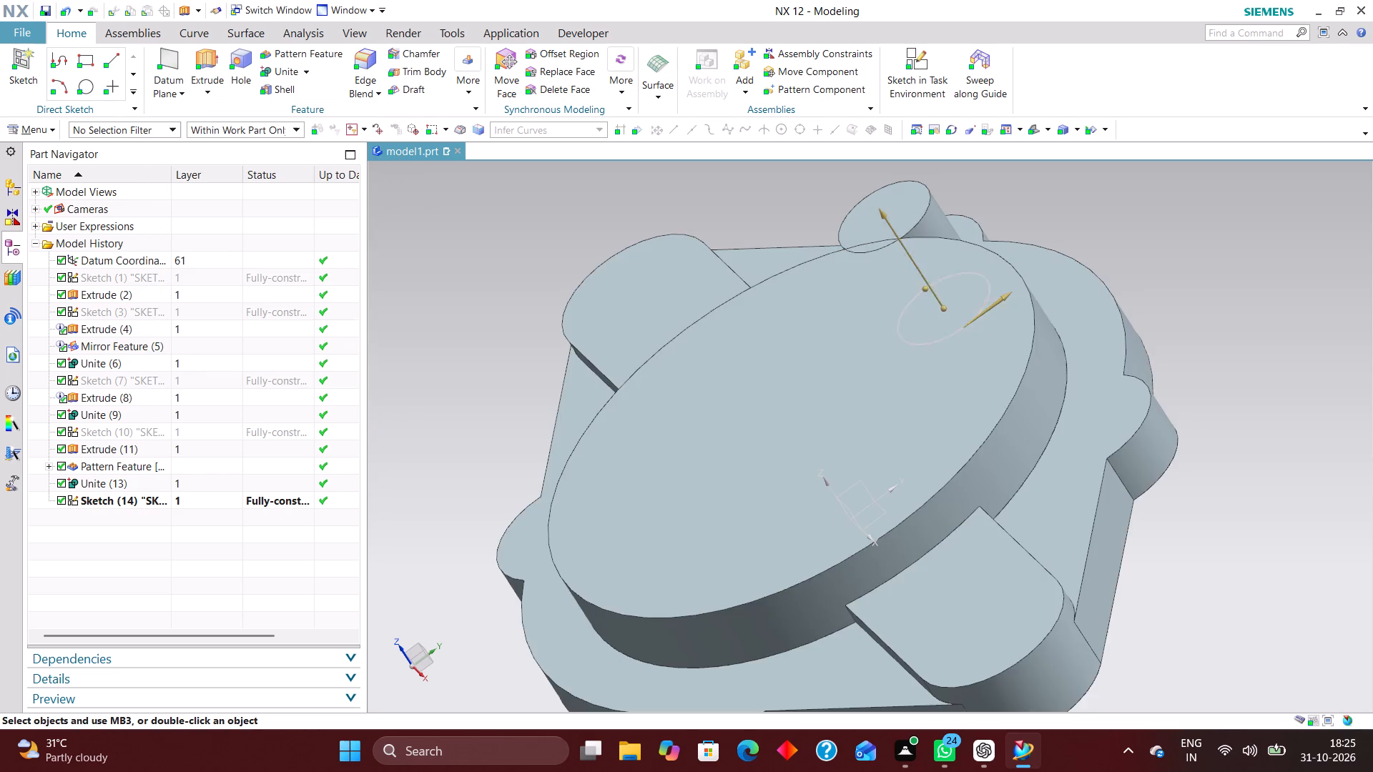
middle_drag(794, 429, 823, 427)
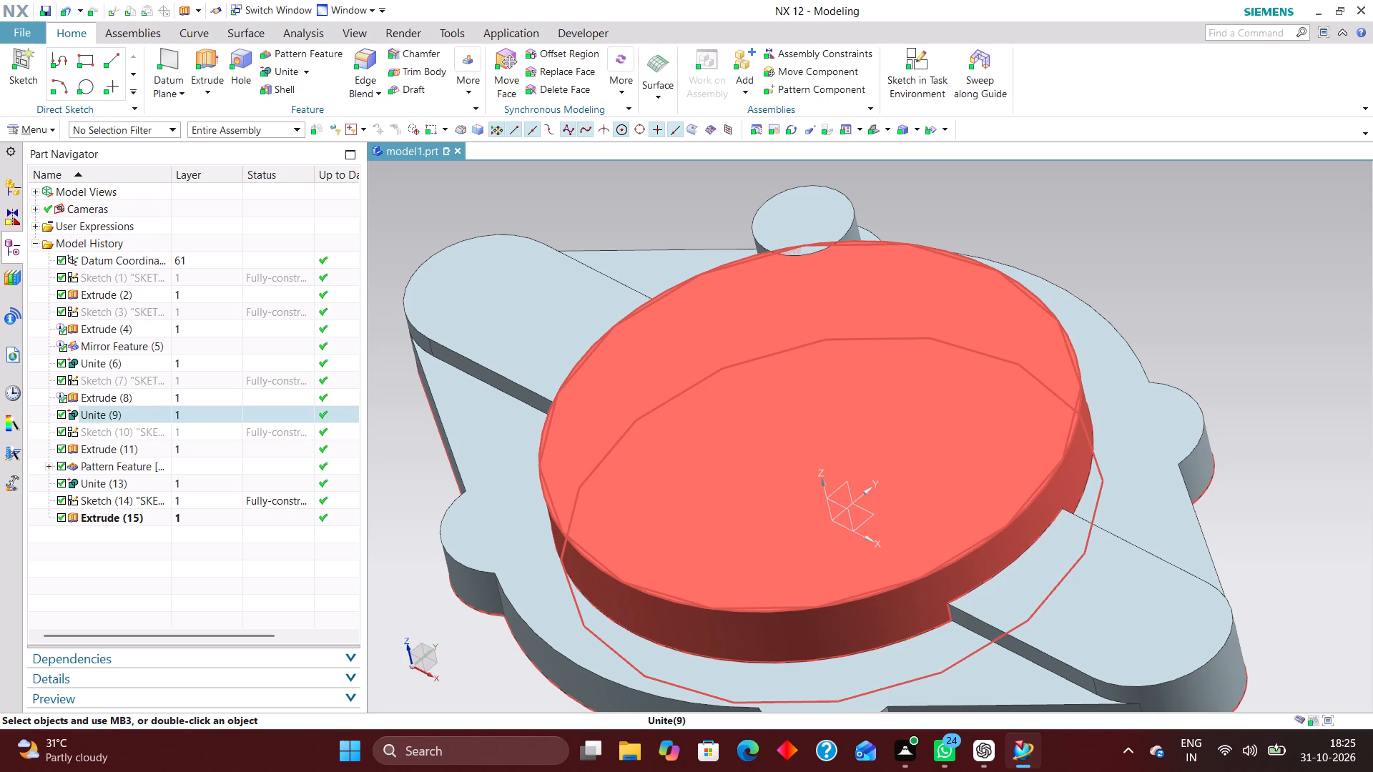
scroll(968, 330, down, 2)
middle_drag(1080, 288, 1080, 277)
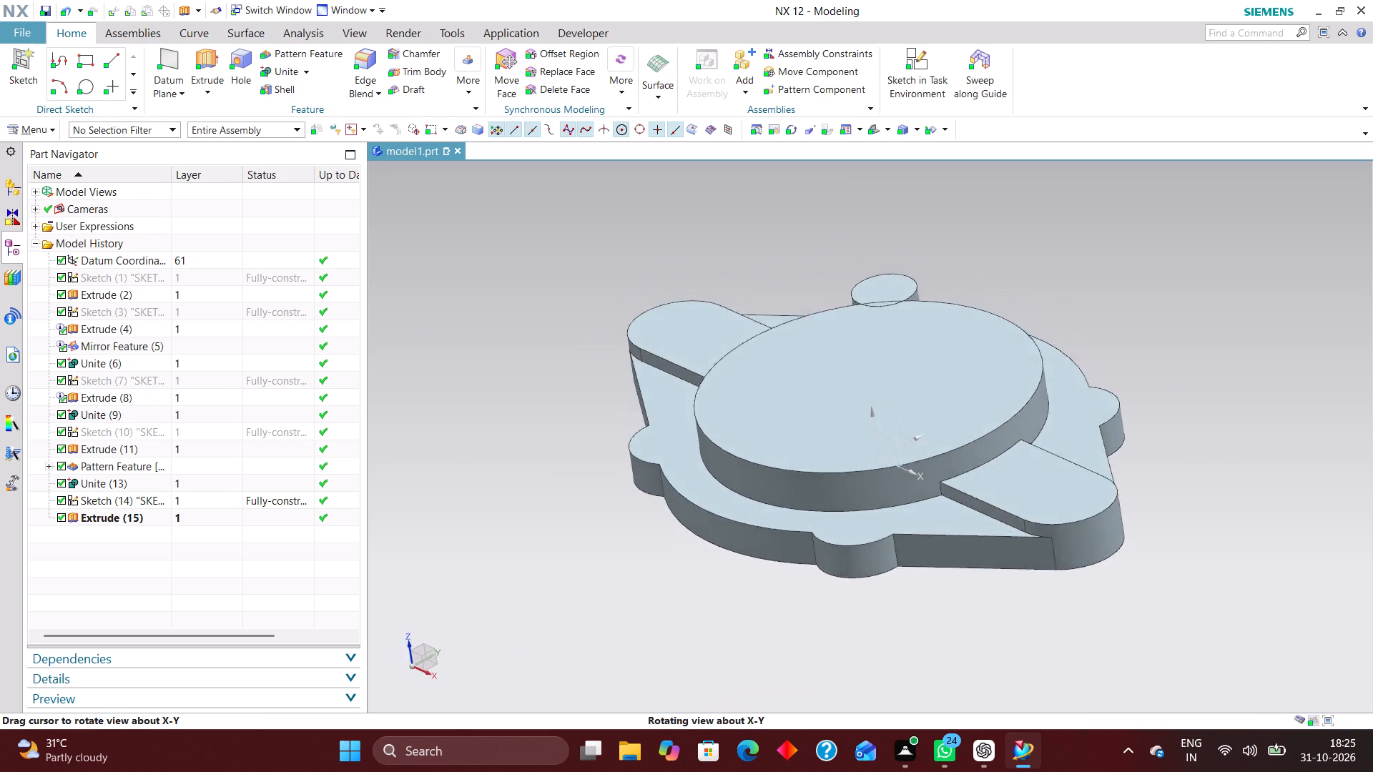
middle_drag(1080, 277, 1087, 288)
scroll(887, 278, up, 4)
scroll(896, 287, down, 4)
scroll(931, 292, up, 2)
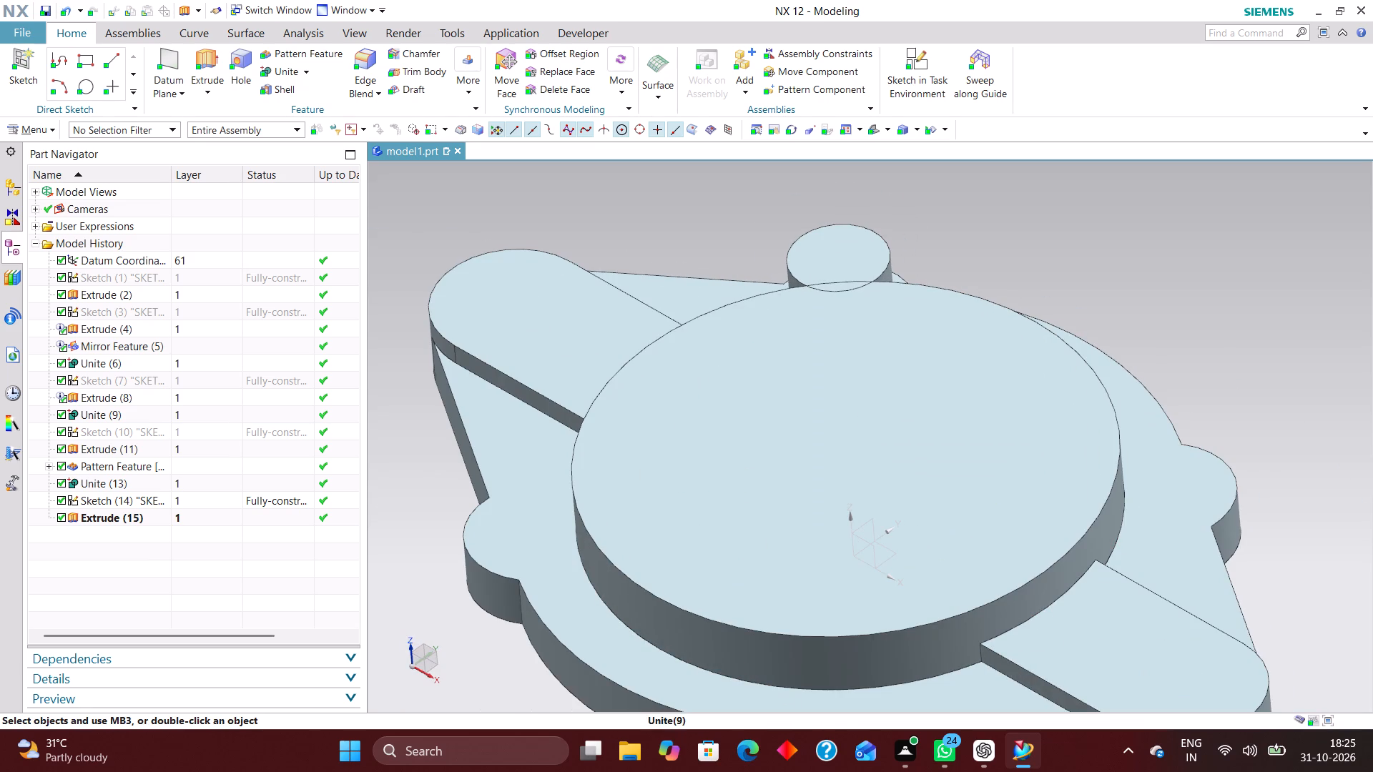
Pattern the R9 cylinder circularly about the datum Z axis with a count of 4 and a 90° pitch angle.
click(324, 54)
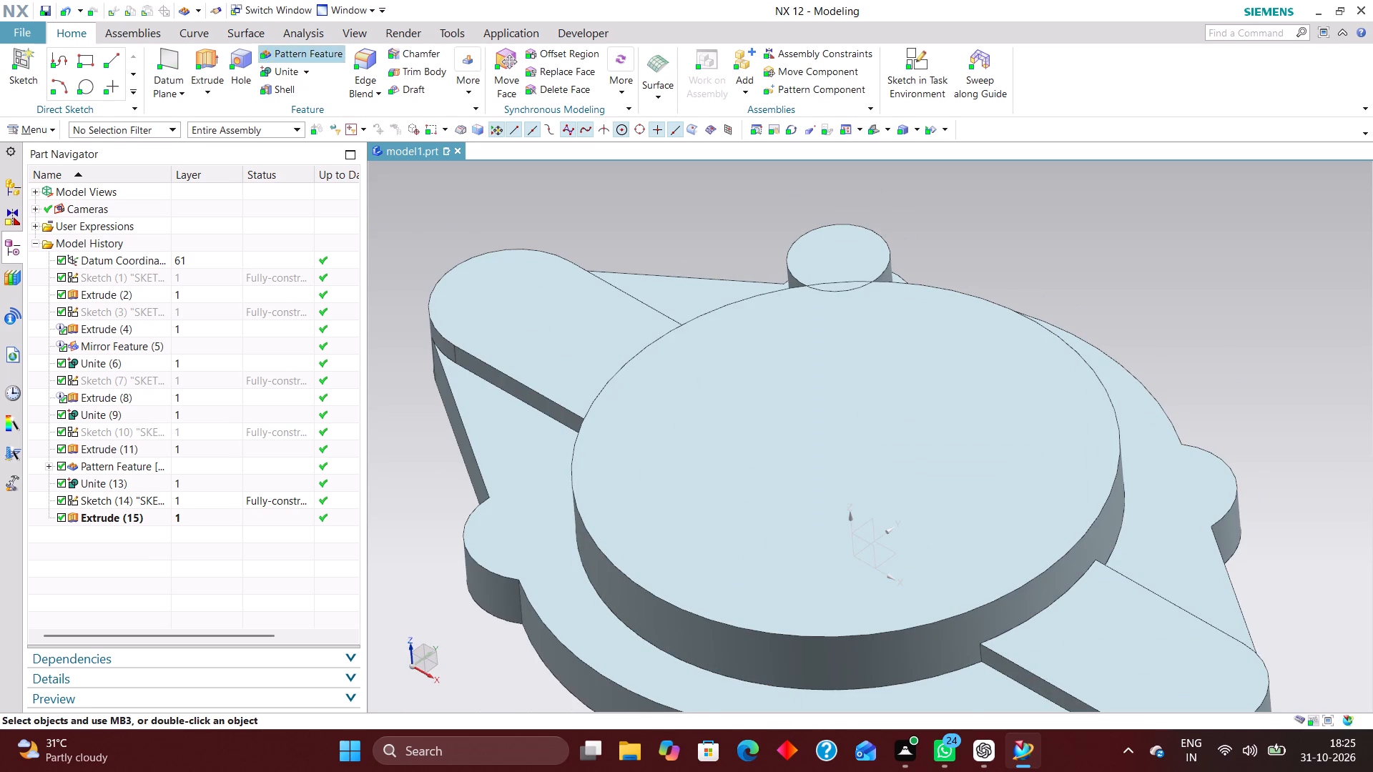
click(869, 226)
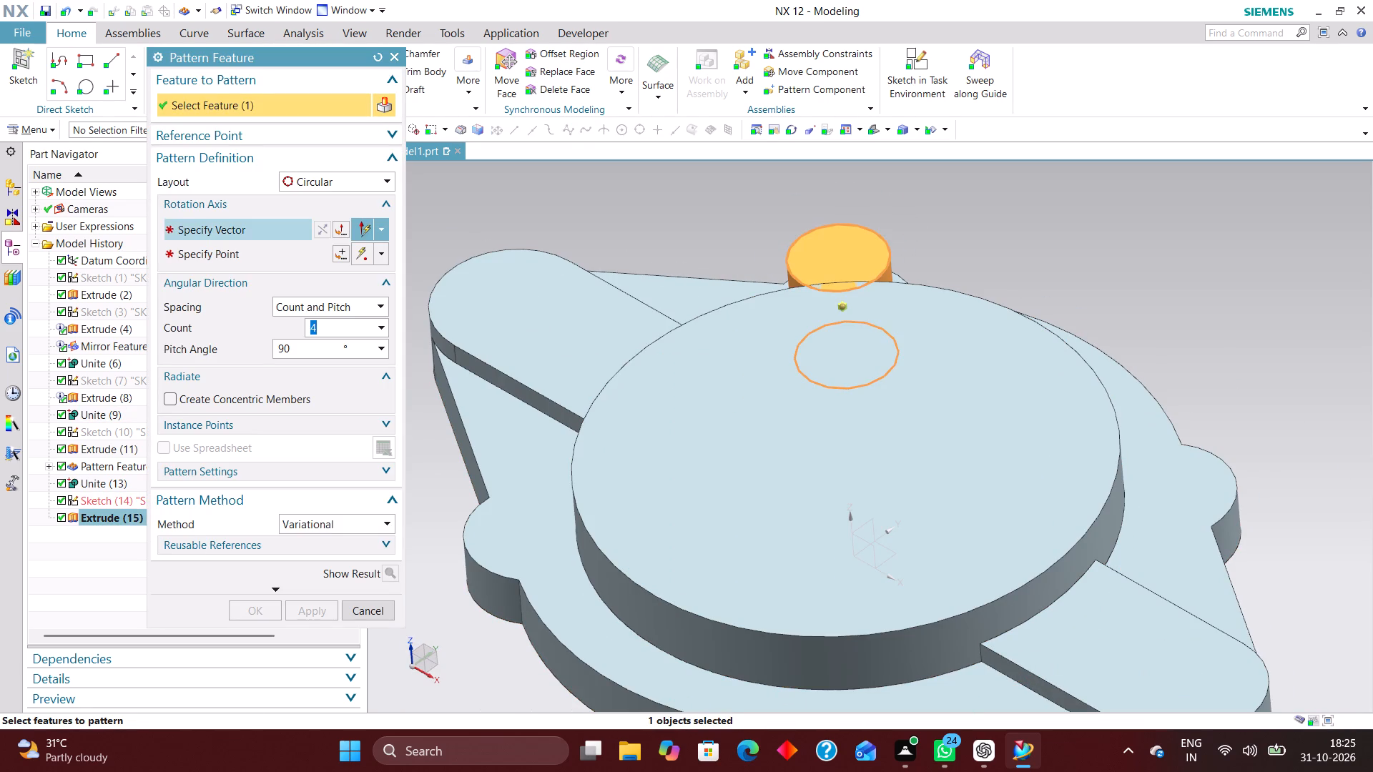
click(267, 227)
click(850, 515)
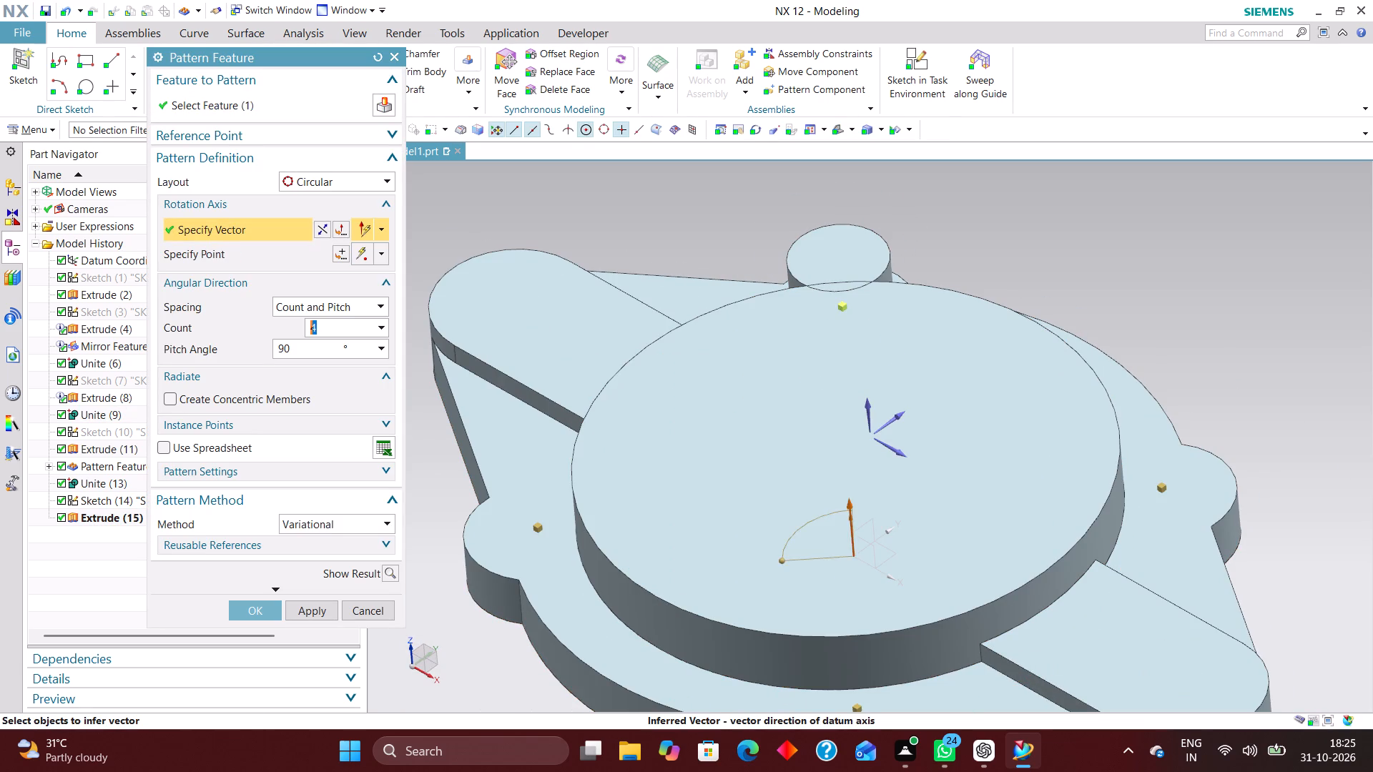
scroll(793, 392, down, 1)
click(250, 607)
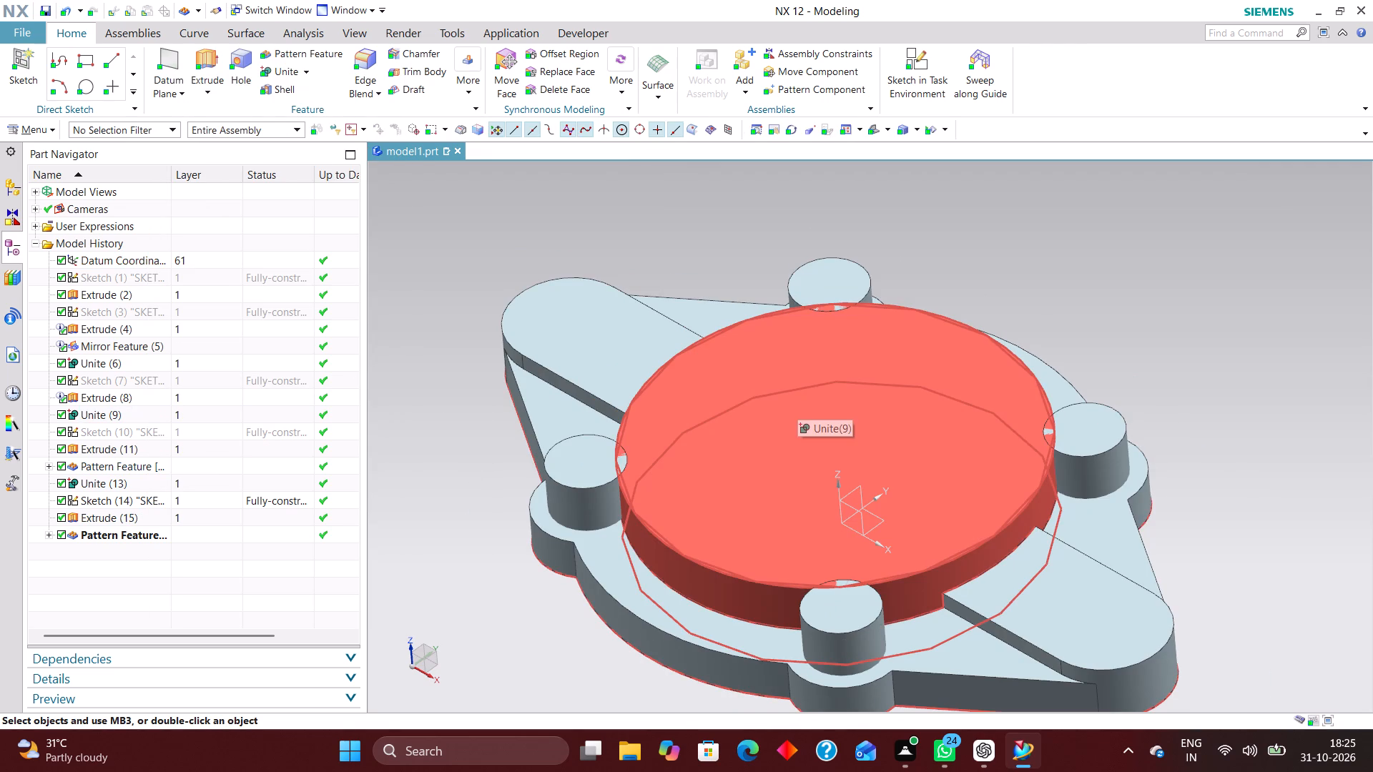
Unite the four R9 cylinders with the main housing body, using the housing as the target.
middle_drag(1106, 306, 1111, 297)
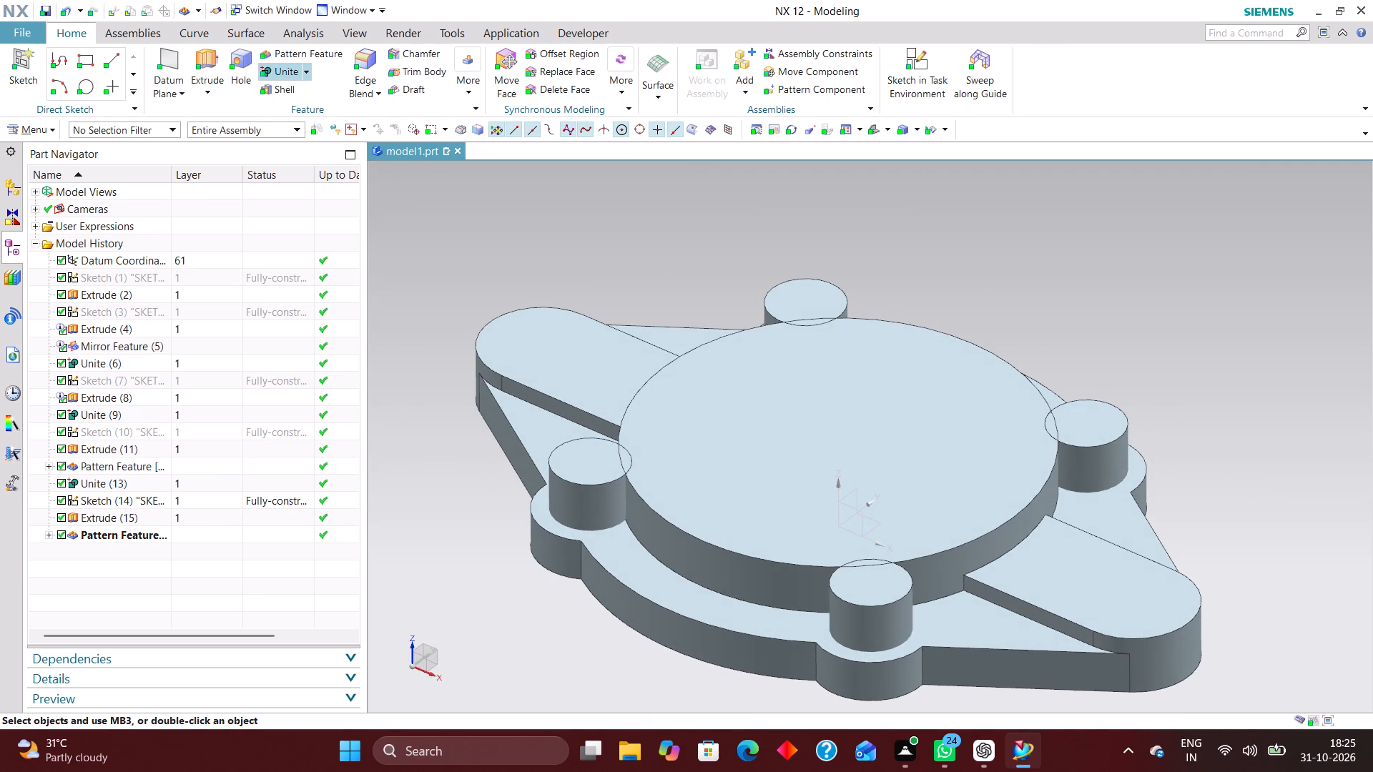
click(284, 71)
click(648, 453)
click(783, 306)
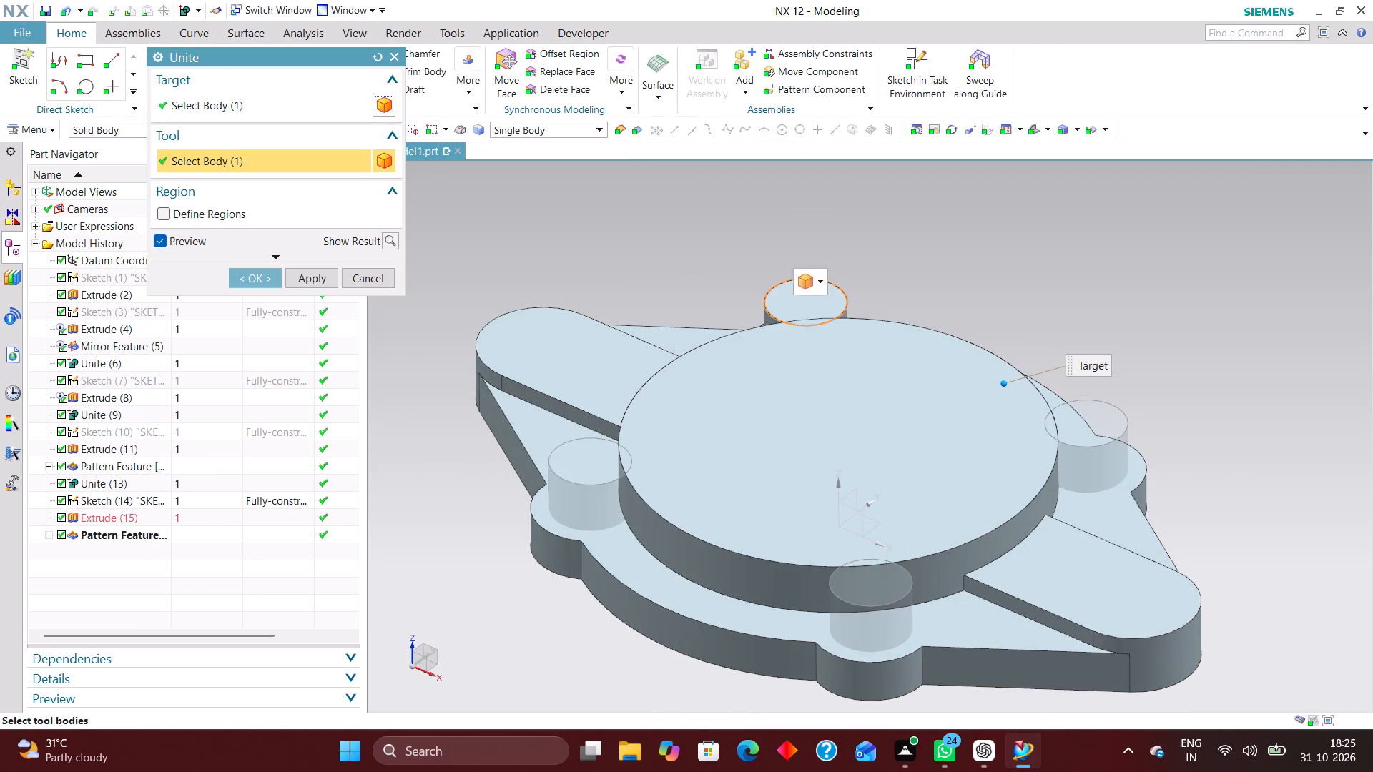
click(1113, 460)
click(882, 603)
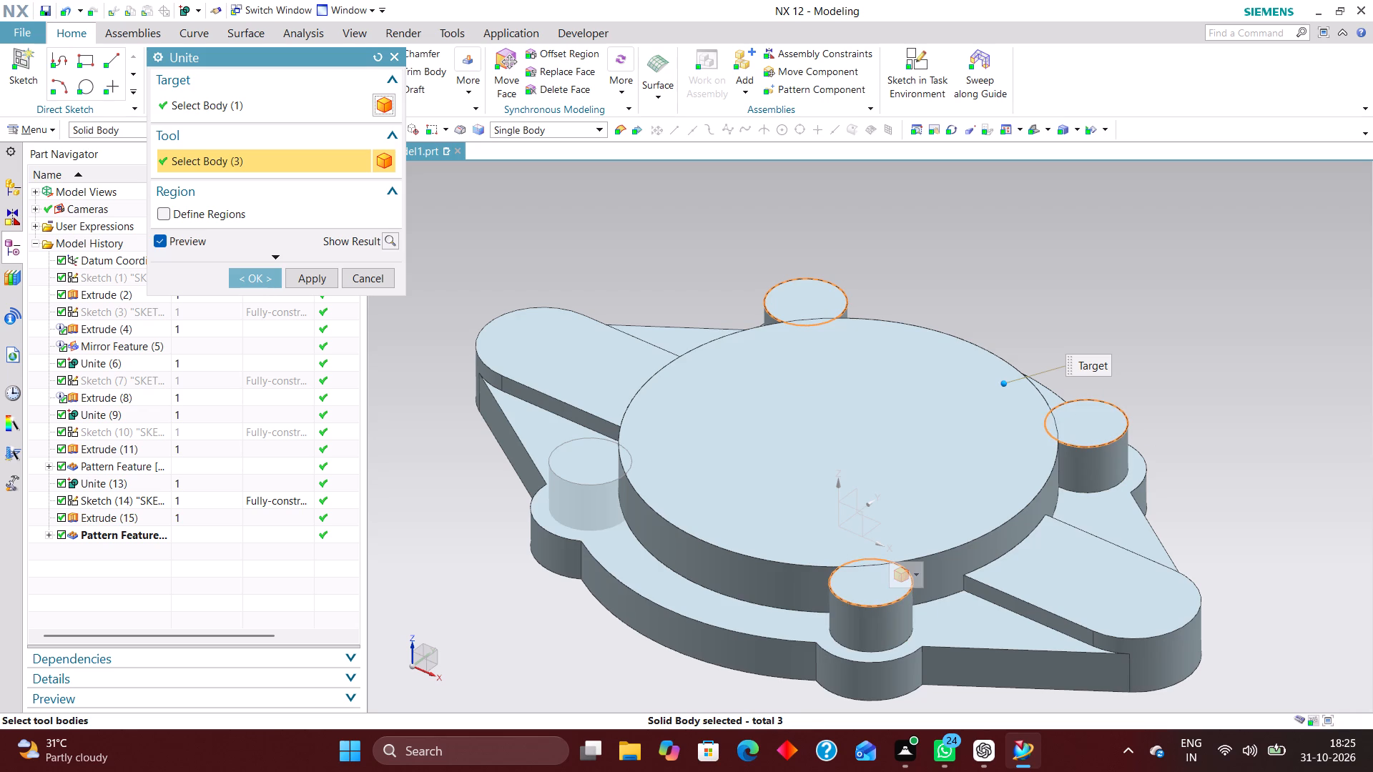
click(598, 500)
click(260, 277)
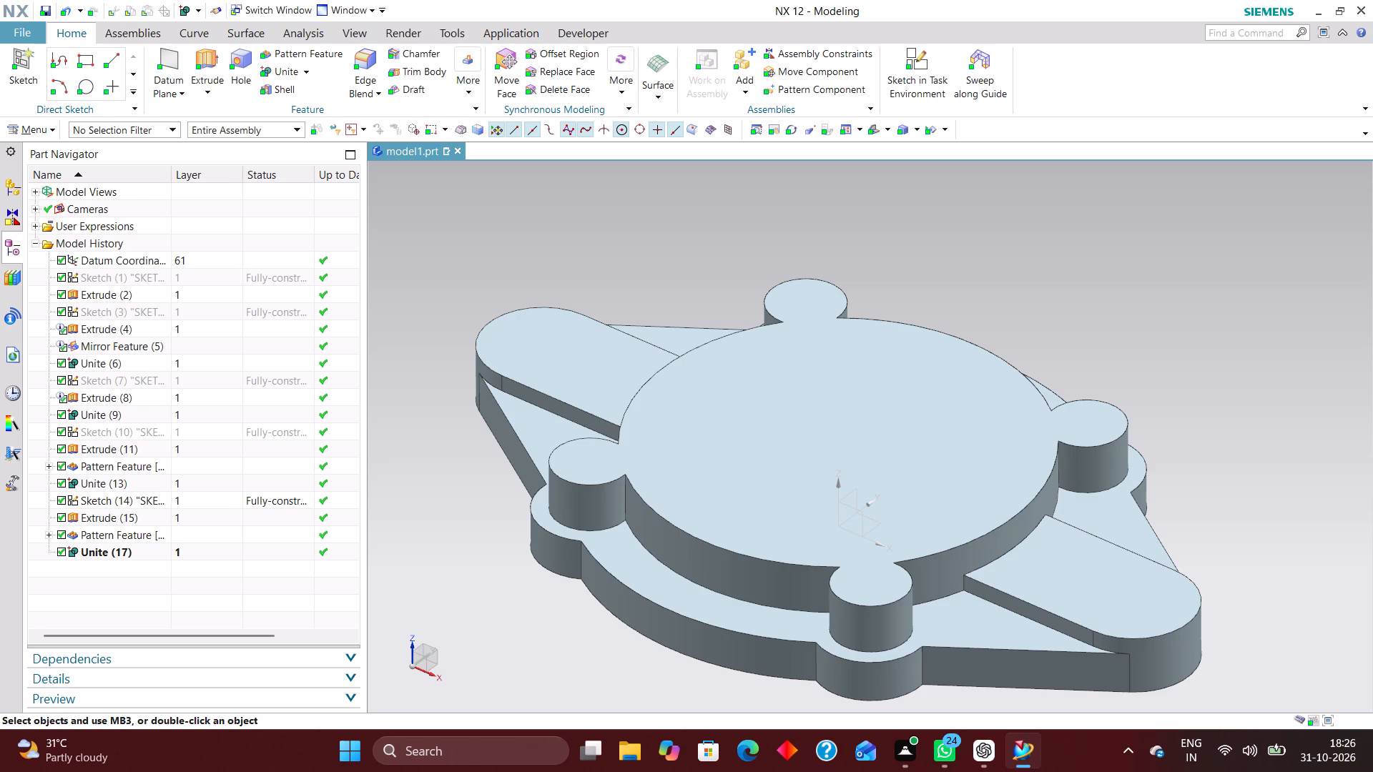
Set up a 9 mm edge blend on the first four vertical edges where the R9 cylinders meet the central cylinder.
click(371, 68)
click(623, 505)
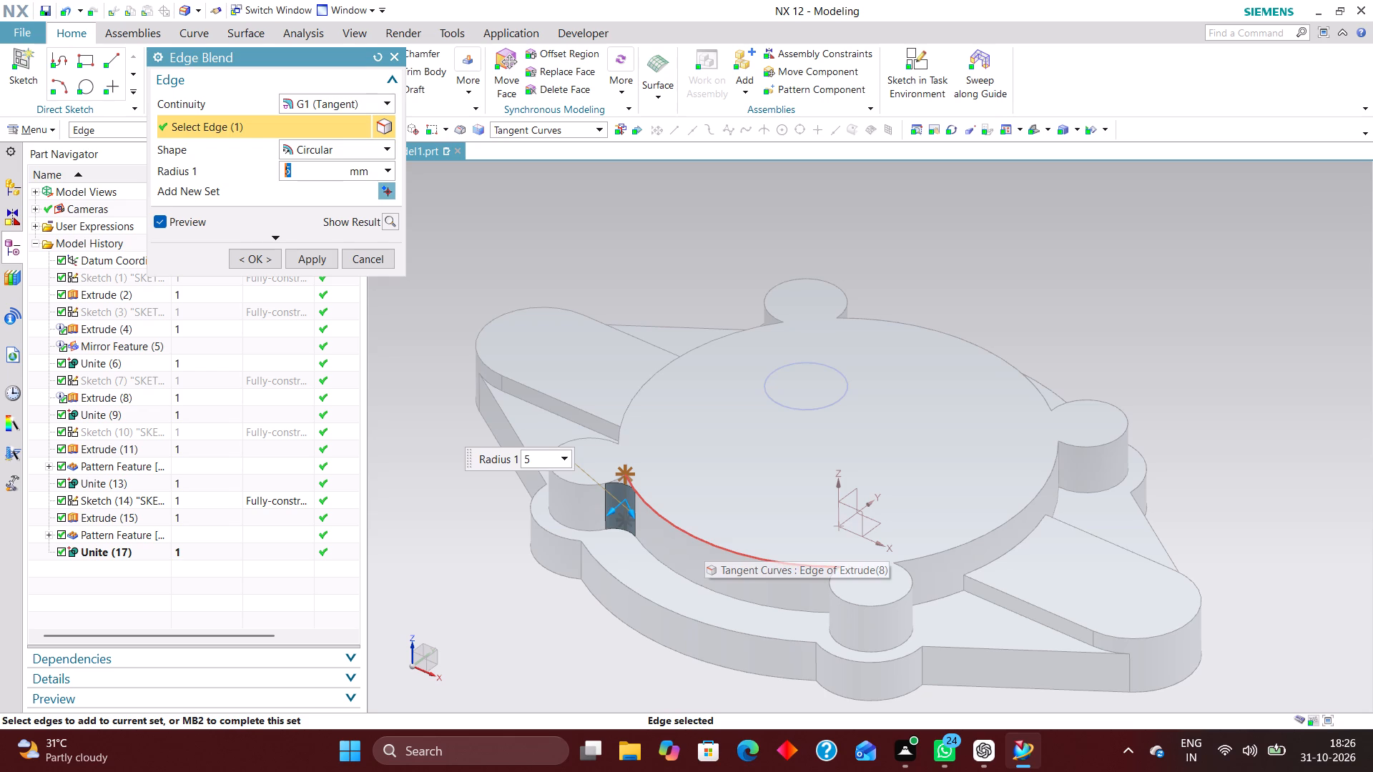
key(9)
key(Return)
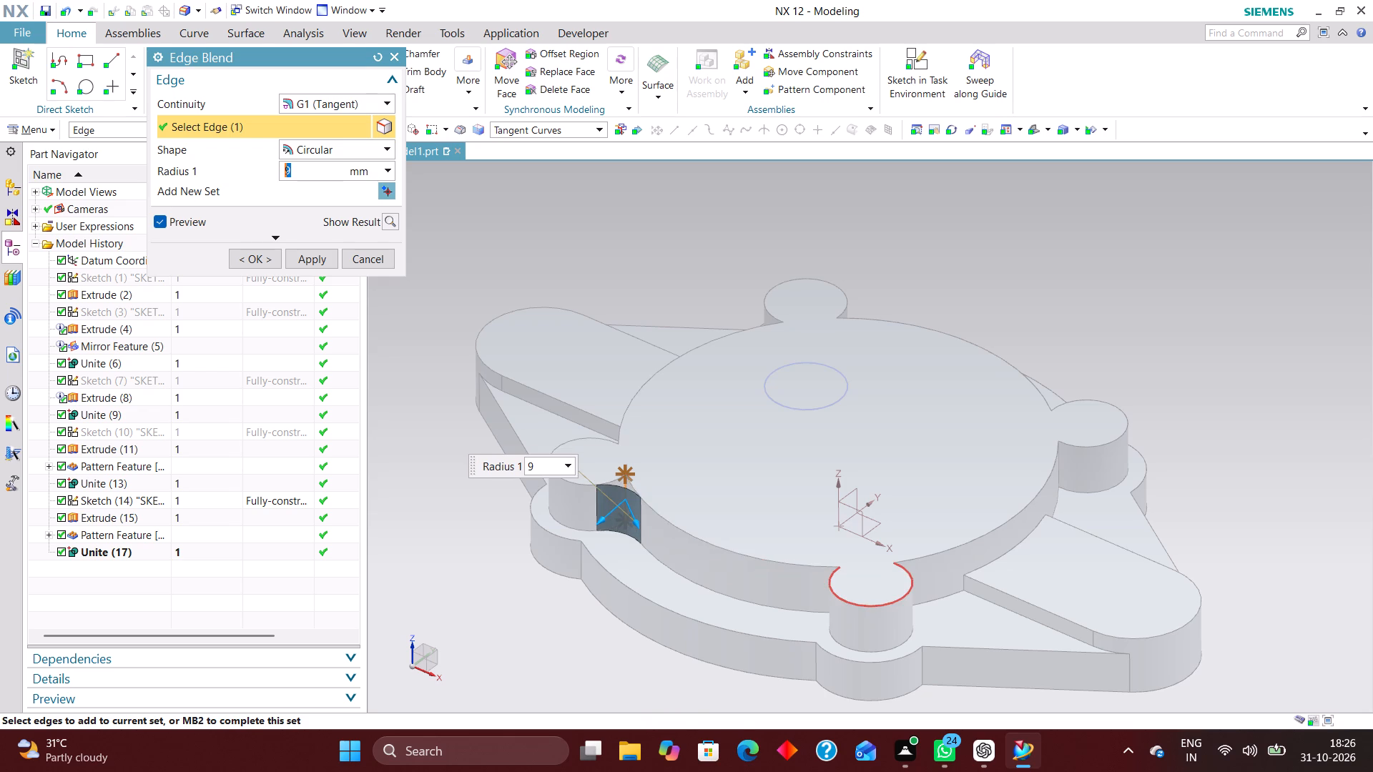
scroll(829, 602, up, 1)
middle_drag(840, 605, 905, 608)
click(1024, 590)
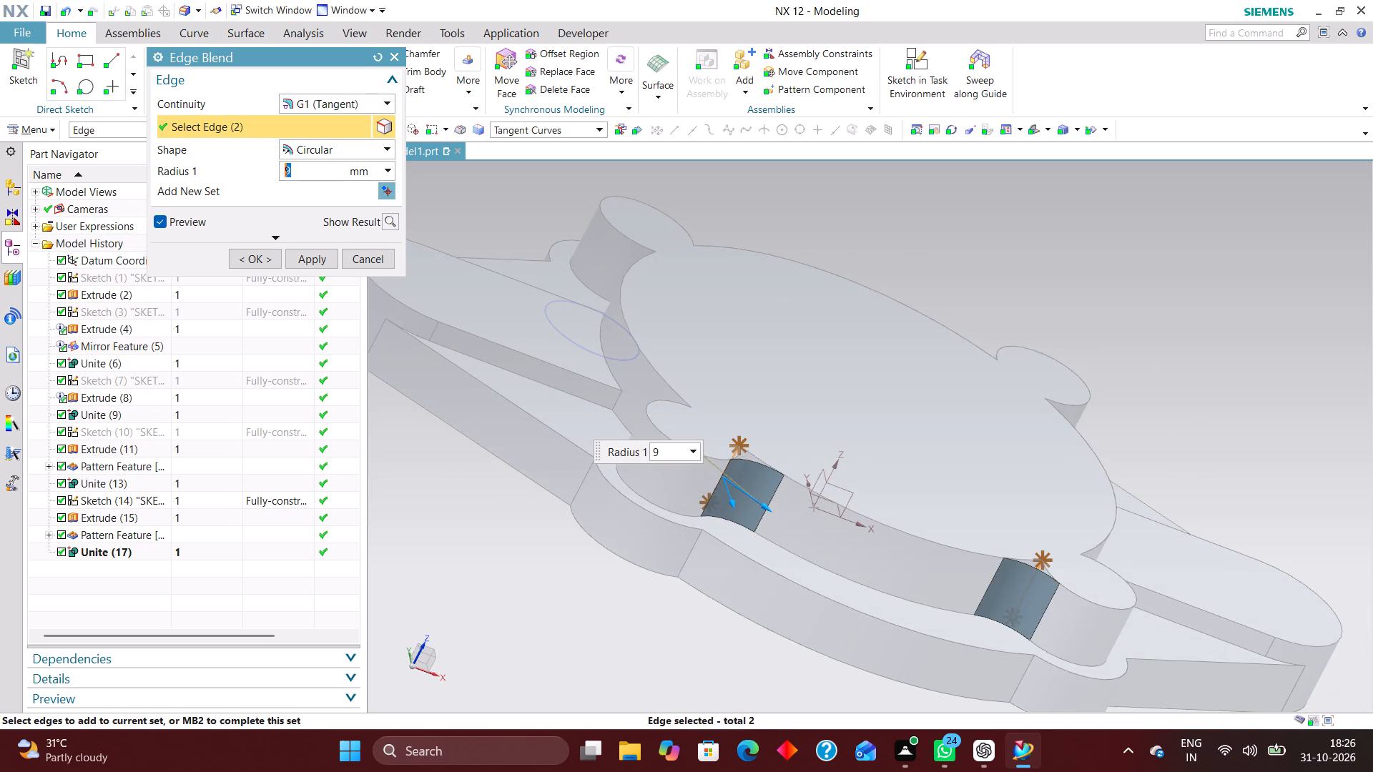
middle_drag(1120, 602, 994, 611)
click(683, 589)
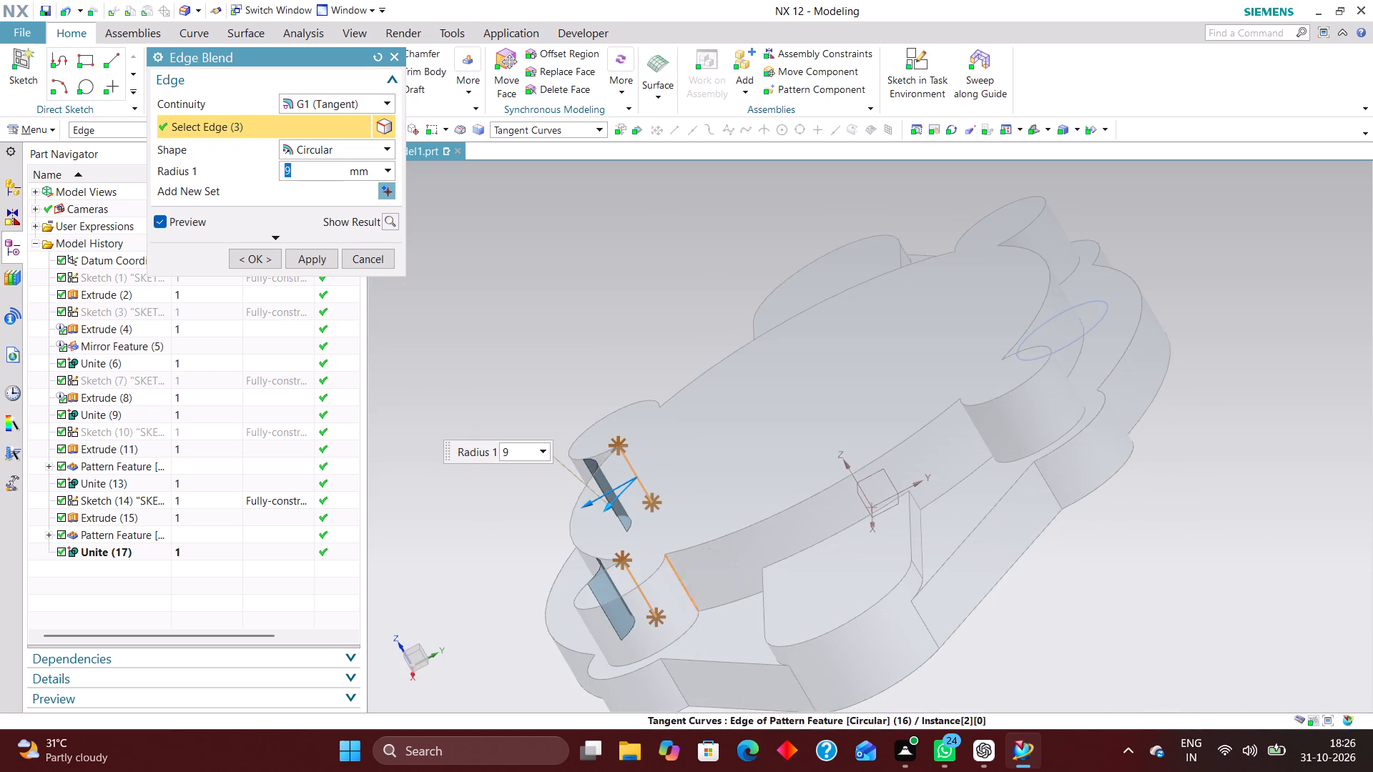
middle_drag(978, 447, 985, 448)
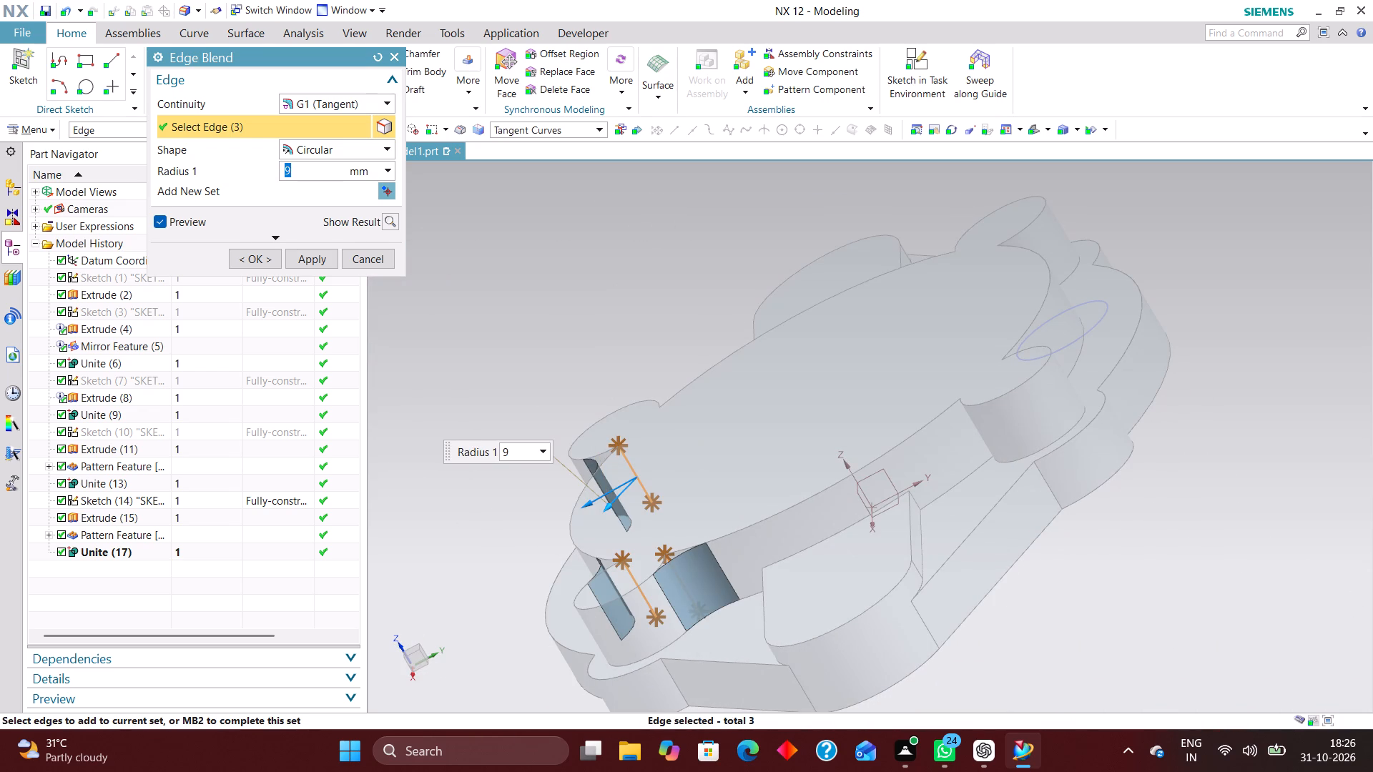
middle_drag(985, 448, 1013, 441)
click(1053, 415)
Add two more vertical edges between the R9 cylinders and the central cylinder to the 9 mm blend.
middle_drag(1070, 427, 961, 470)
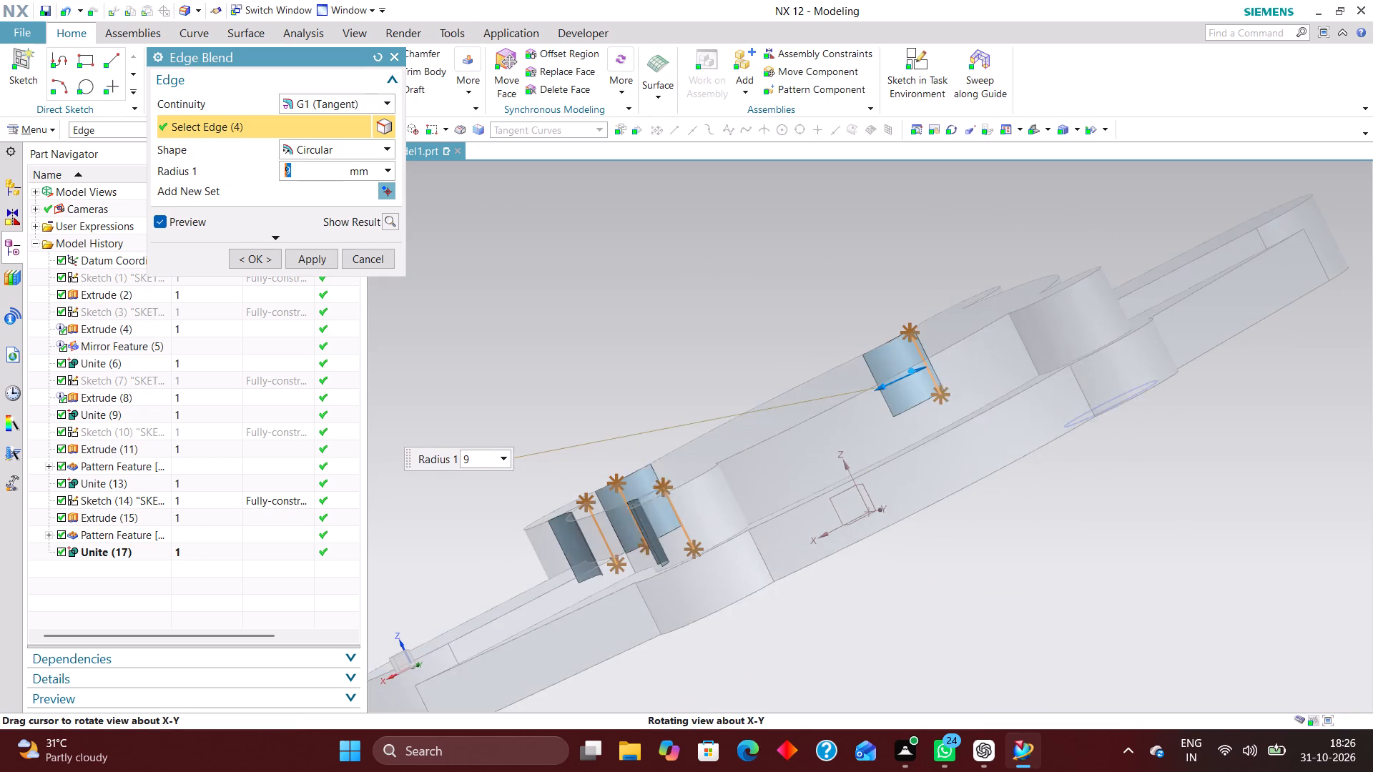
middle_drag(961, 470, 959, 472)
middle_drag(765, 499, 723, 515)
scroll(723, 515, up, 1)
scroll(919, 451, down, 4)
middle_drag(925, 497, 905, 546)
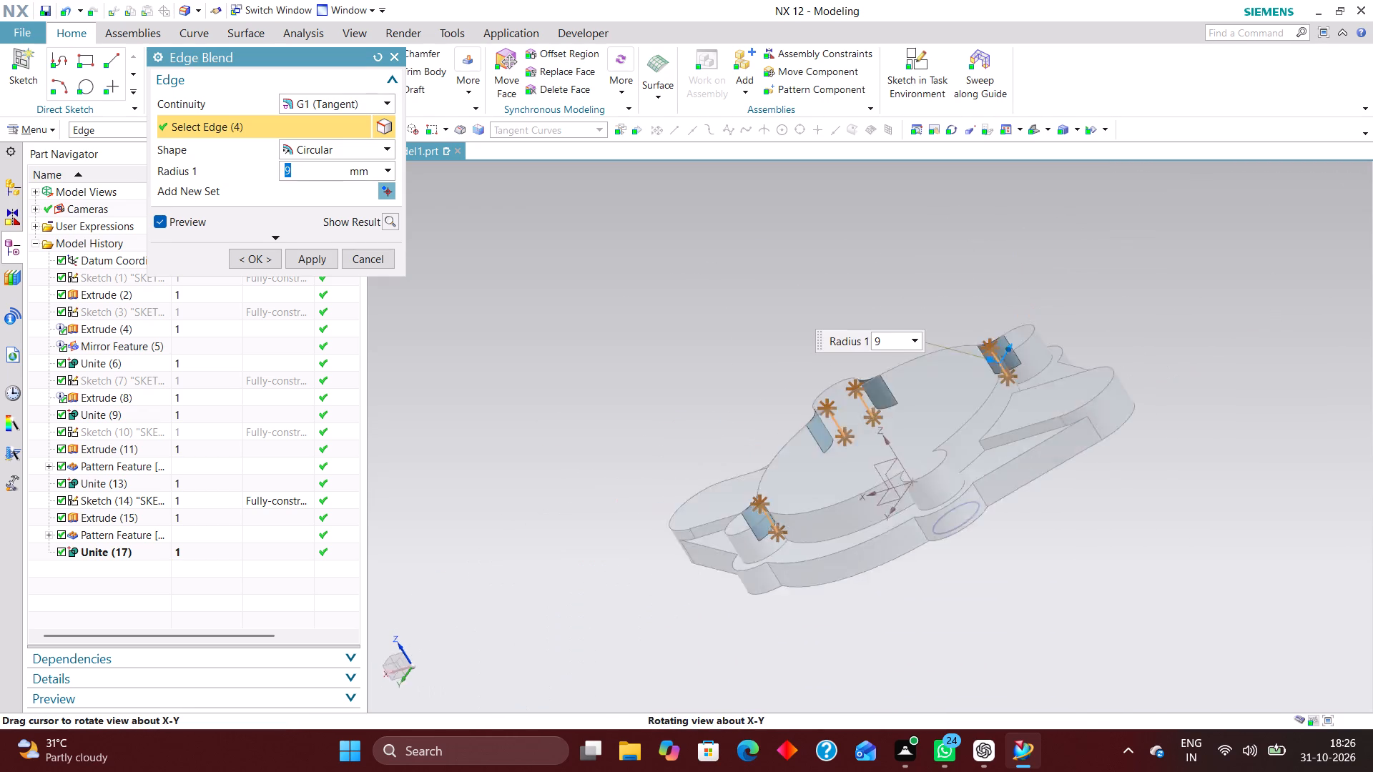
middle_drag(905, 546, 915, 551)
scroll(788, 538, up, 5)
click(769, 518)
middle_drag(953, 518, 1040, 519)
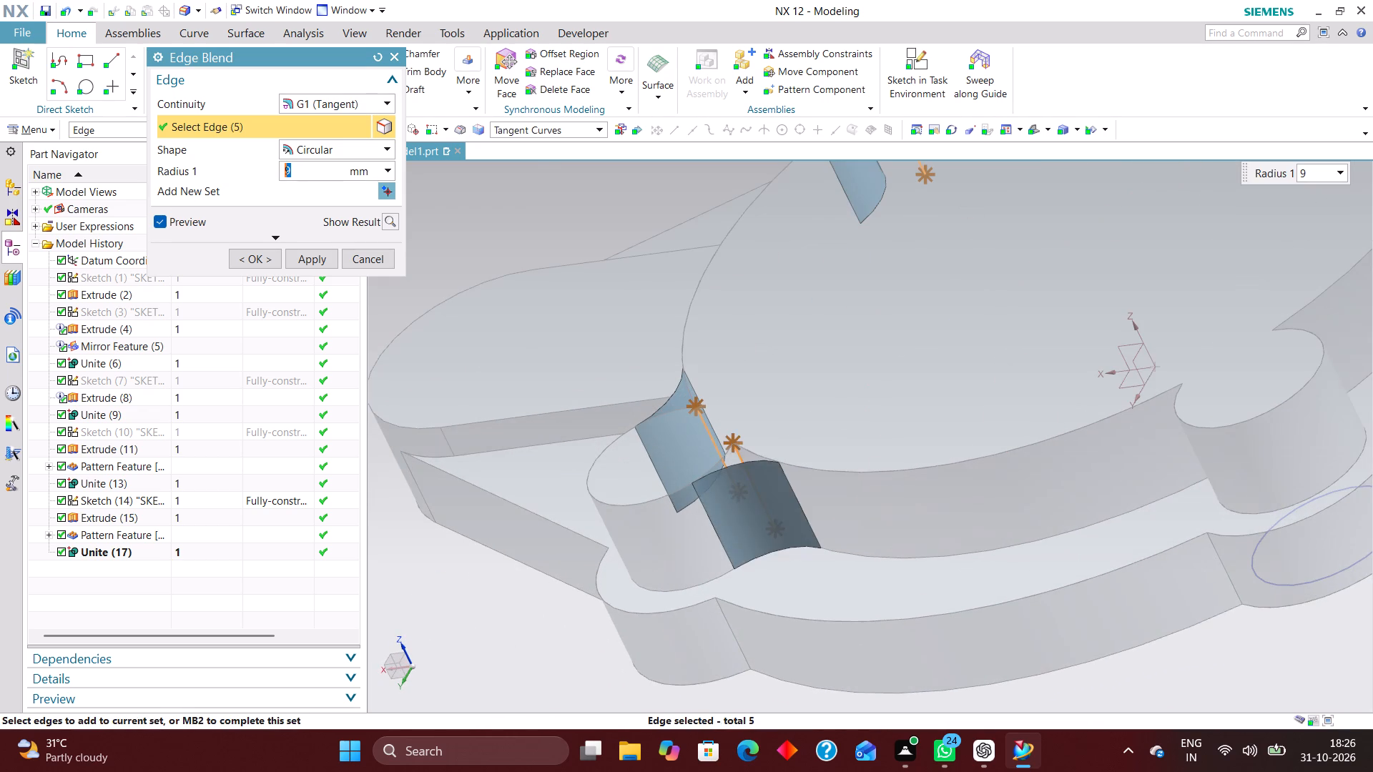
middle_drag(1040, 519, 1048, 507)
scroll(809, 493, down, 3)
scroll(1101, 486, up, 4)
click(1200, 420)
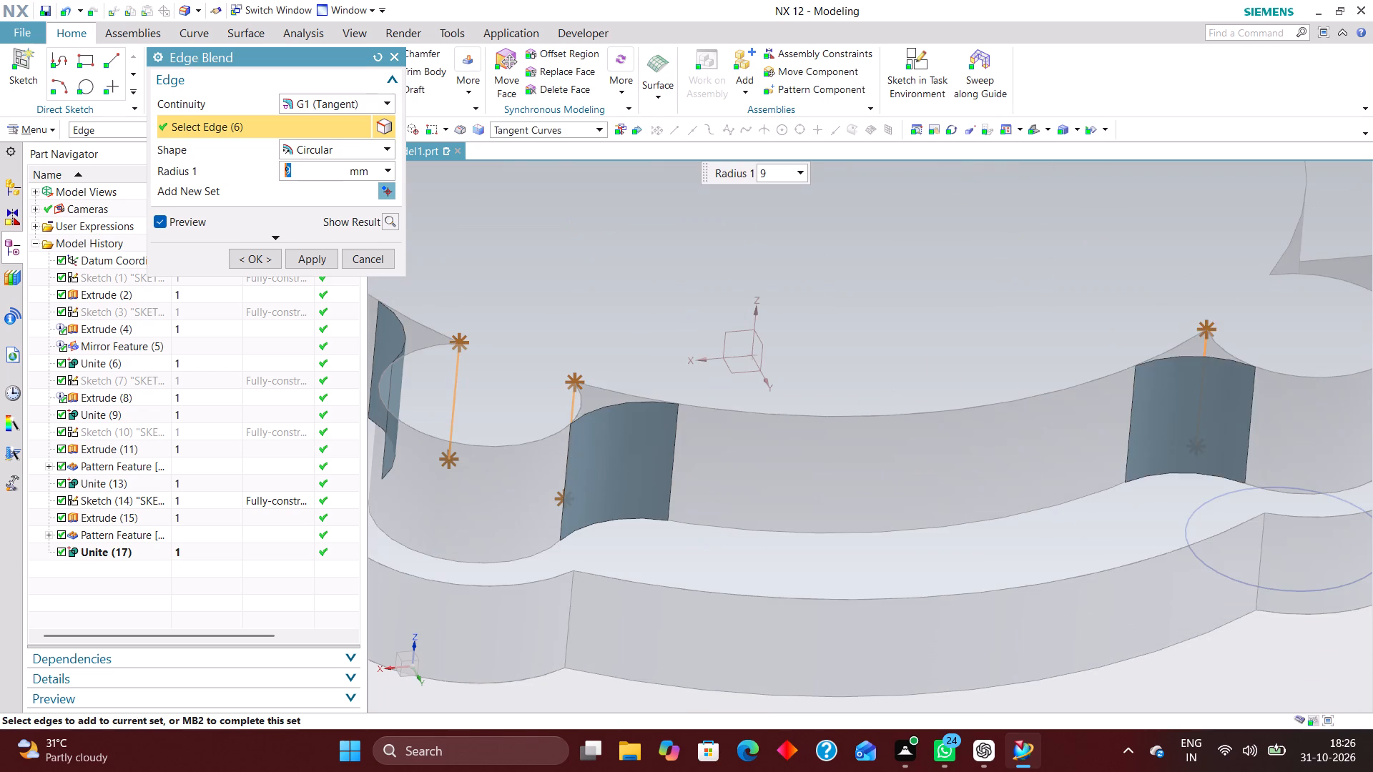
Add the last two vertical R9 cylinder junction edges and create the 9 mm edge blend on all eight edges.
scroll(896, 435, down, 4)
middle_drag(1007, 453, 866, 499)
scroll(762, 492, up, 4)
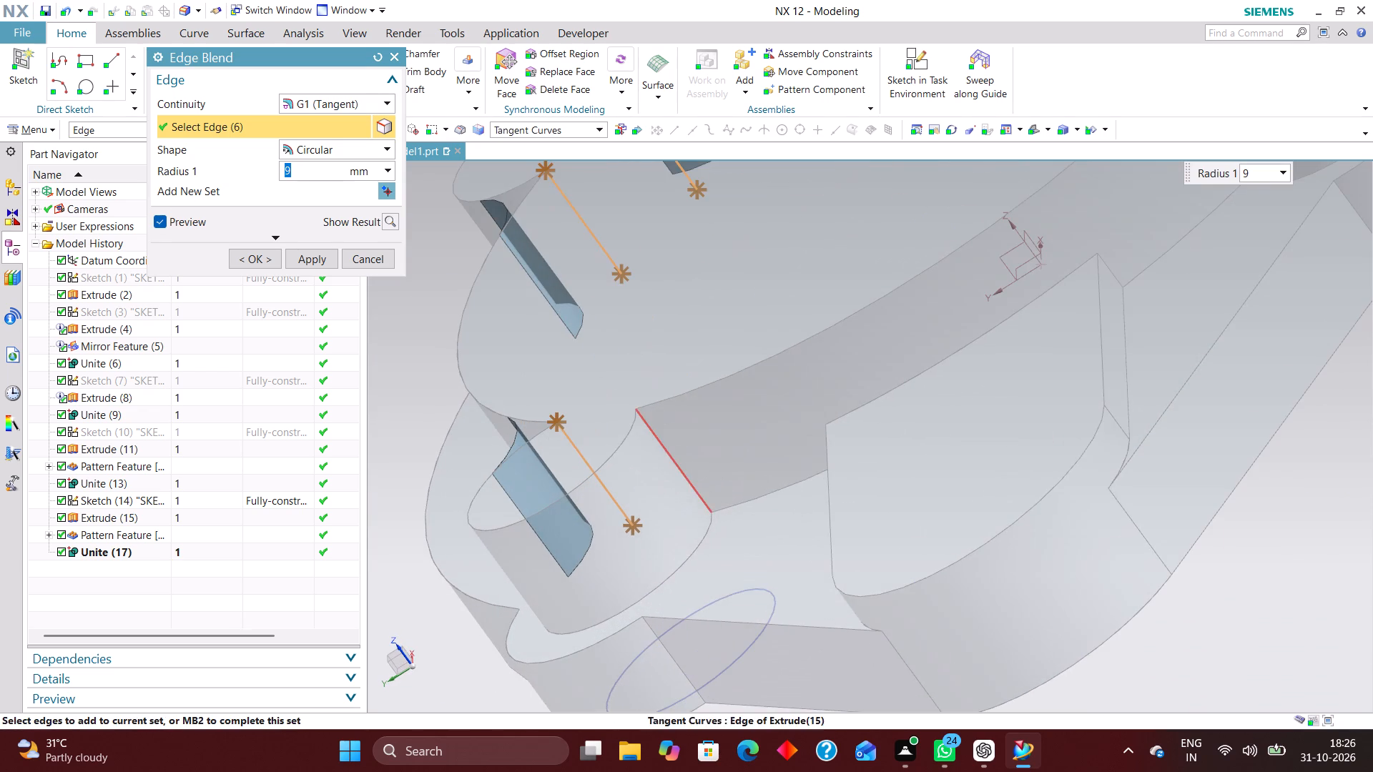
click(696, 488)
scroll(695, 516, down, 5)
scroll(892, 409, up, 3)
middle_drag(873, 403, 917, 387)
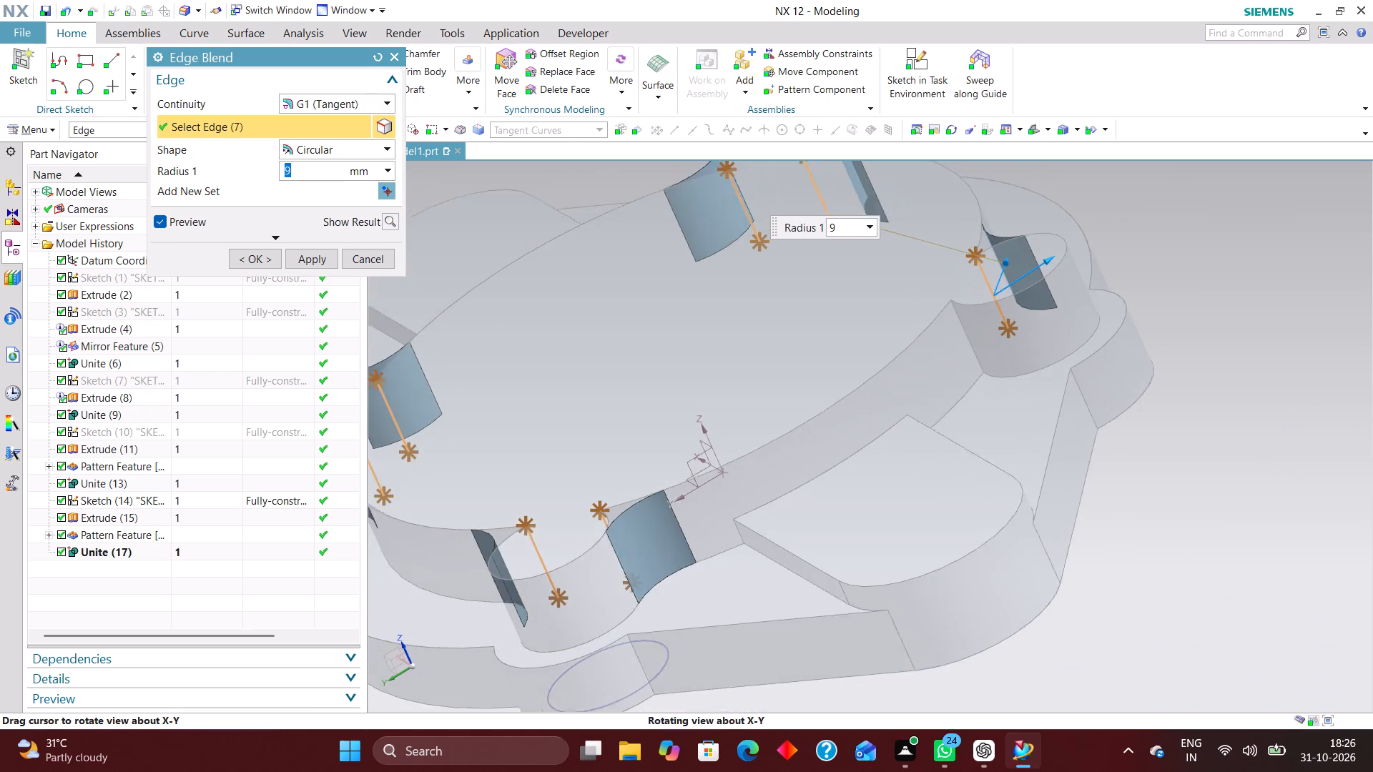
middle_drag(917, 387, 917, 386)
click(979, 348)
scroll(1013, 407, down, 3)
middle_drag(1052, 412, 1060, 430)
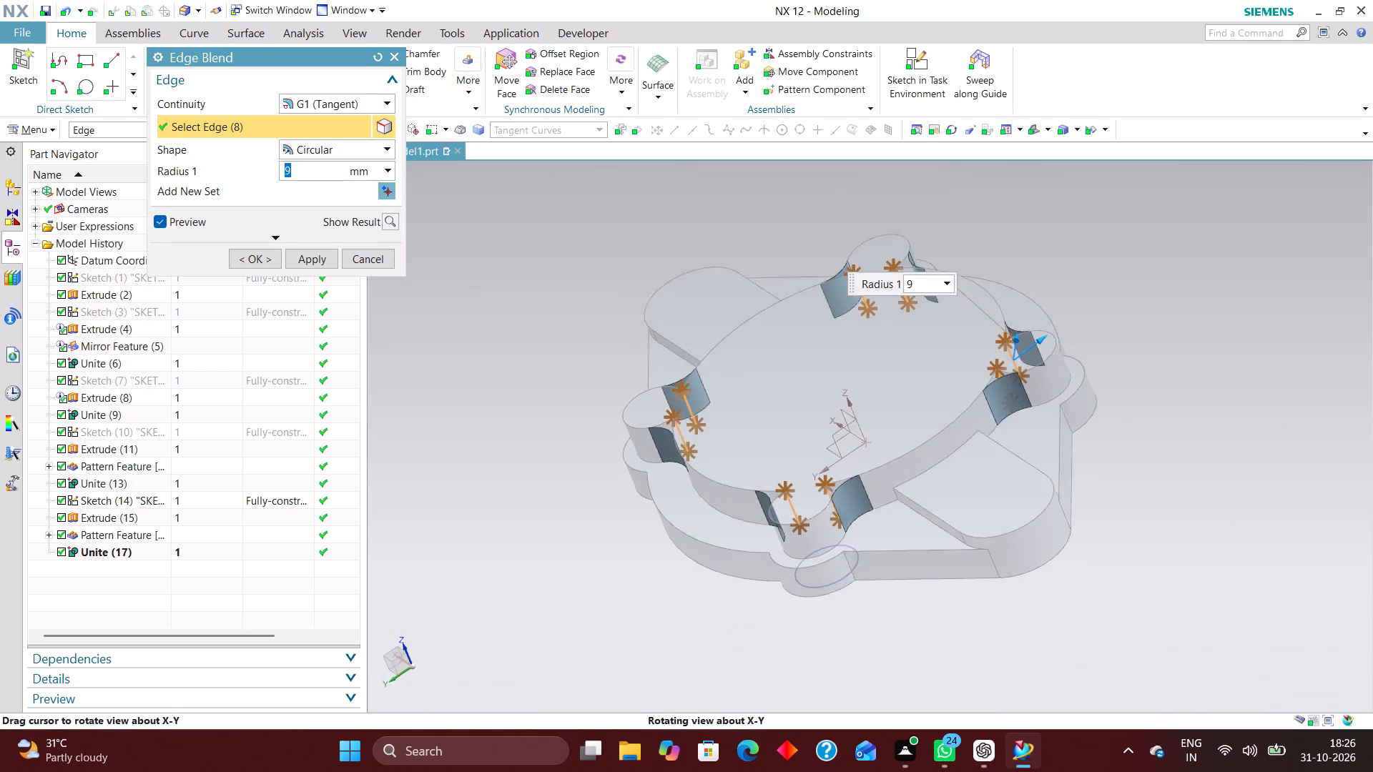
middle_drag(1060, 430, 1072, 430)
click(255, 257)
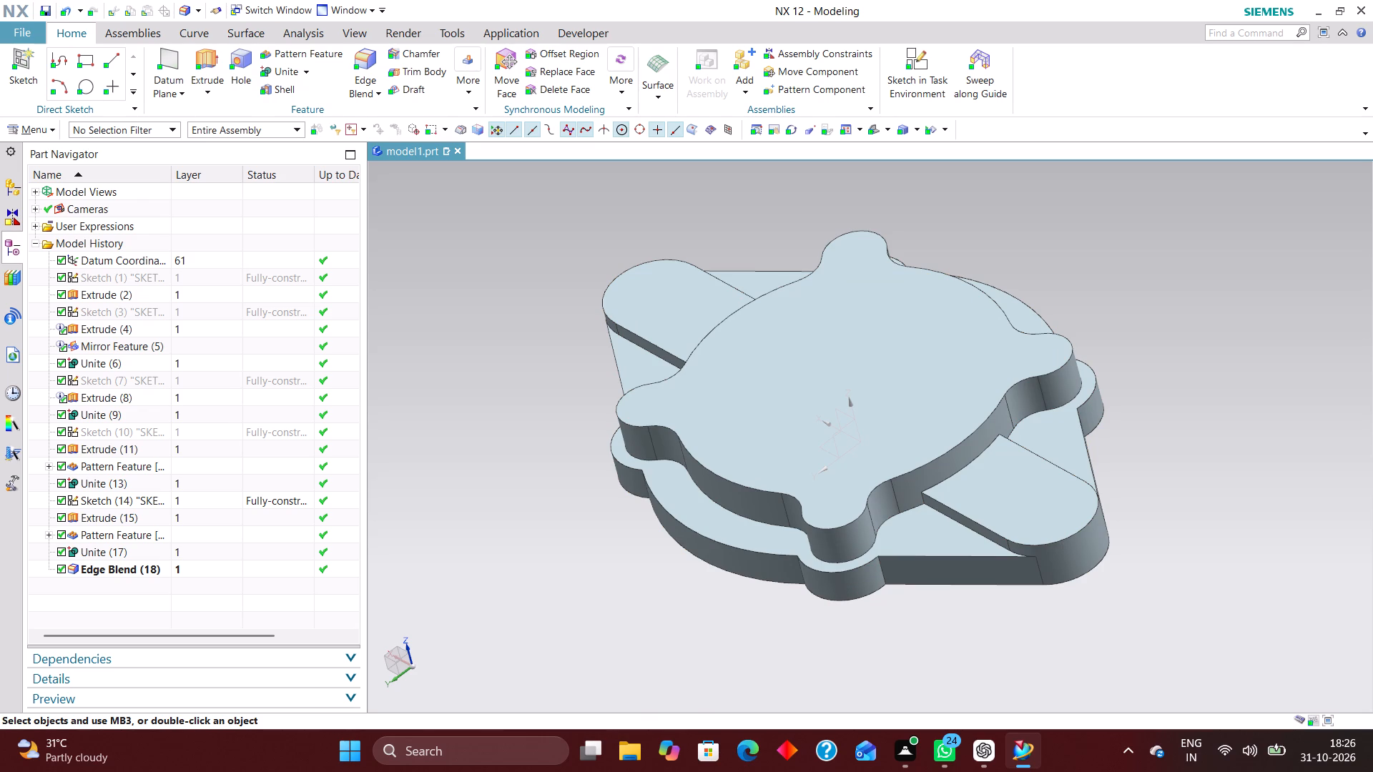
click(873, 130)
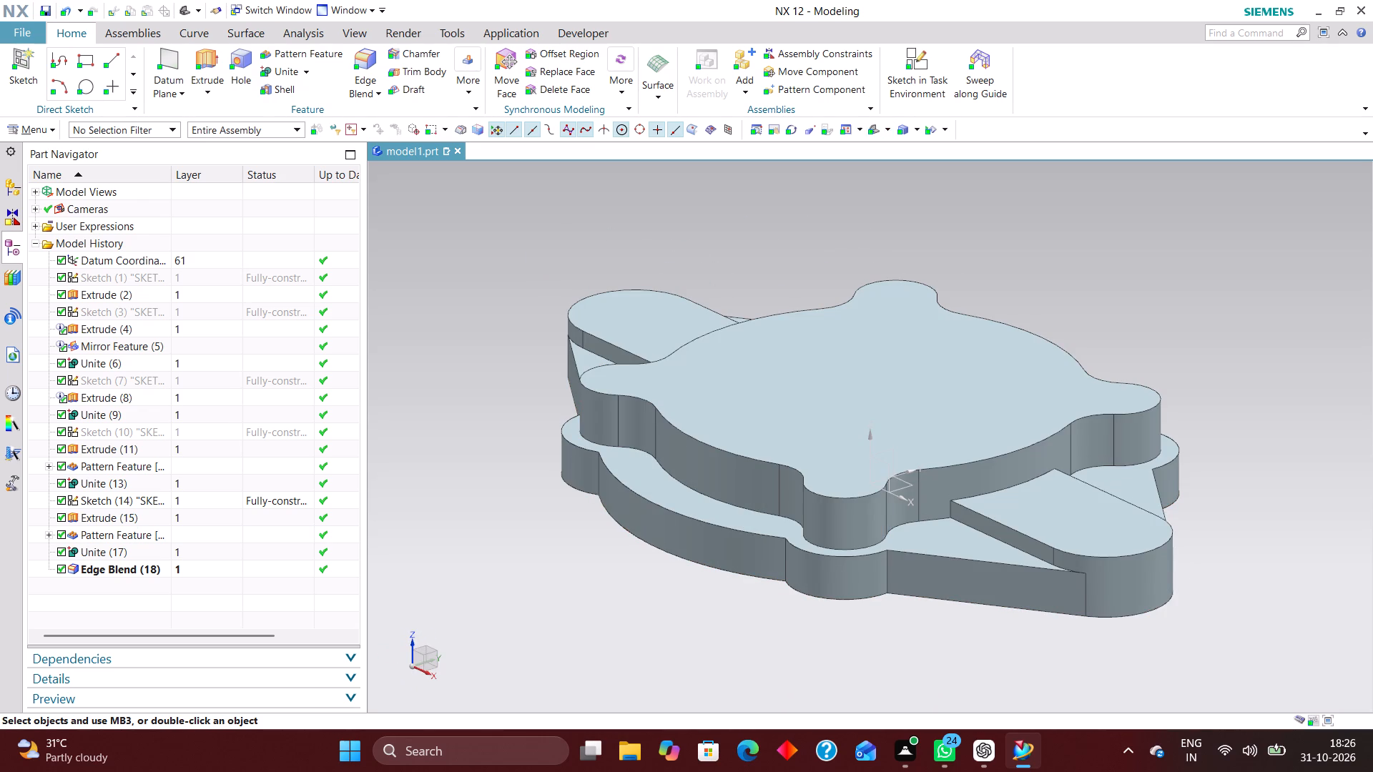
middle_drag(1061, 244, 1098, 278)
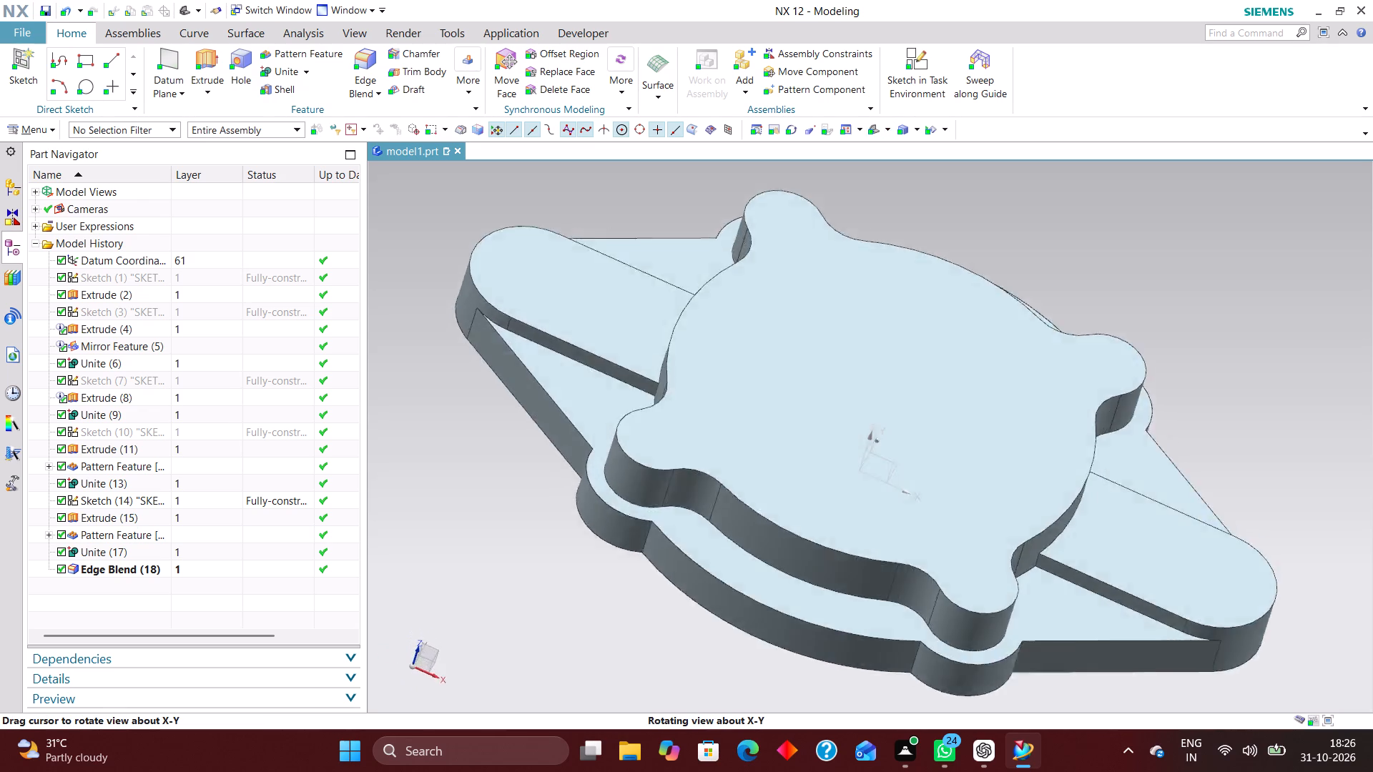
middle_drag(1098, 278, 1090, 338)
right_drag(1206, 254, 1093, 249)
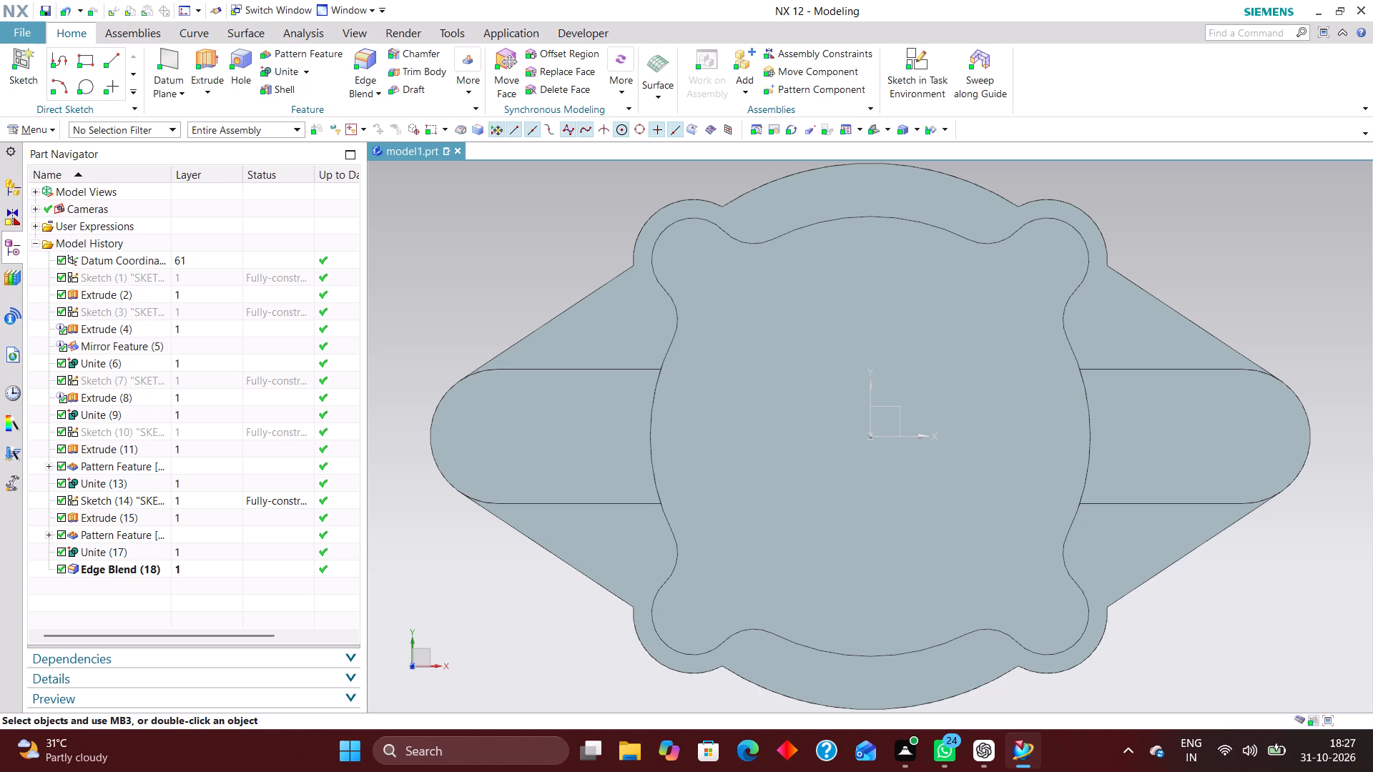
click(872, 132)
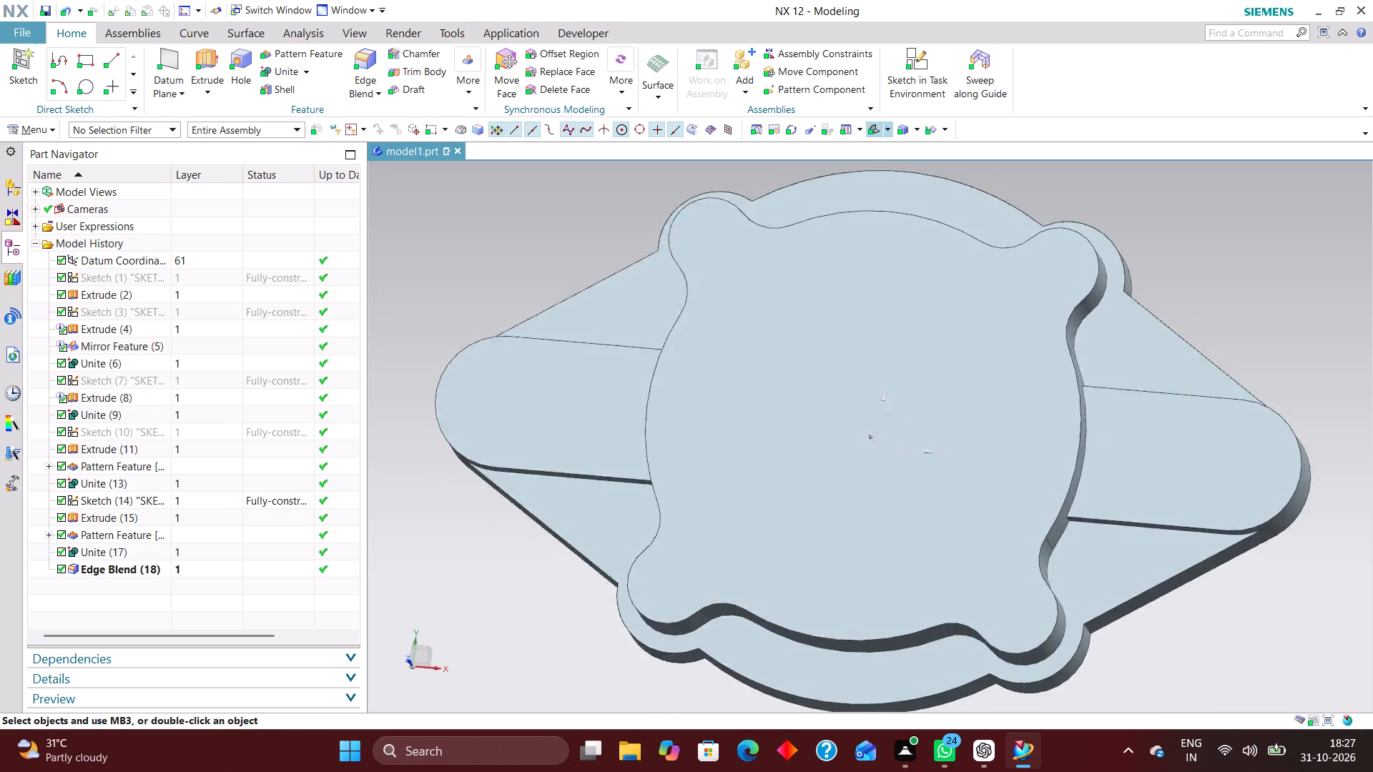
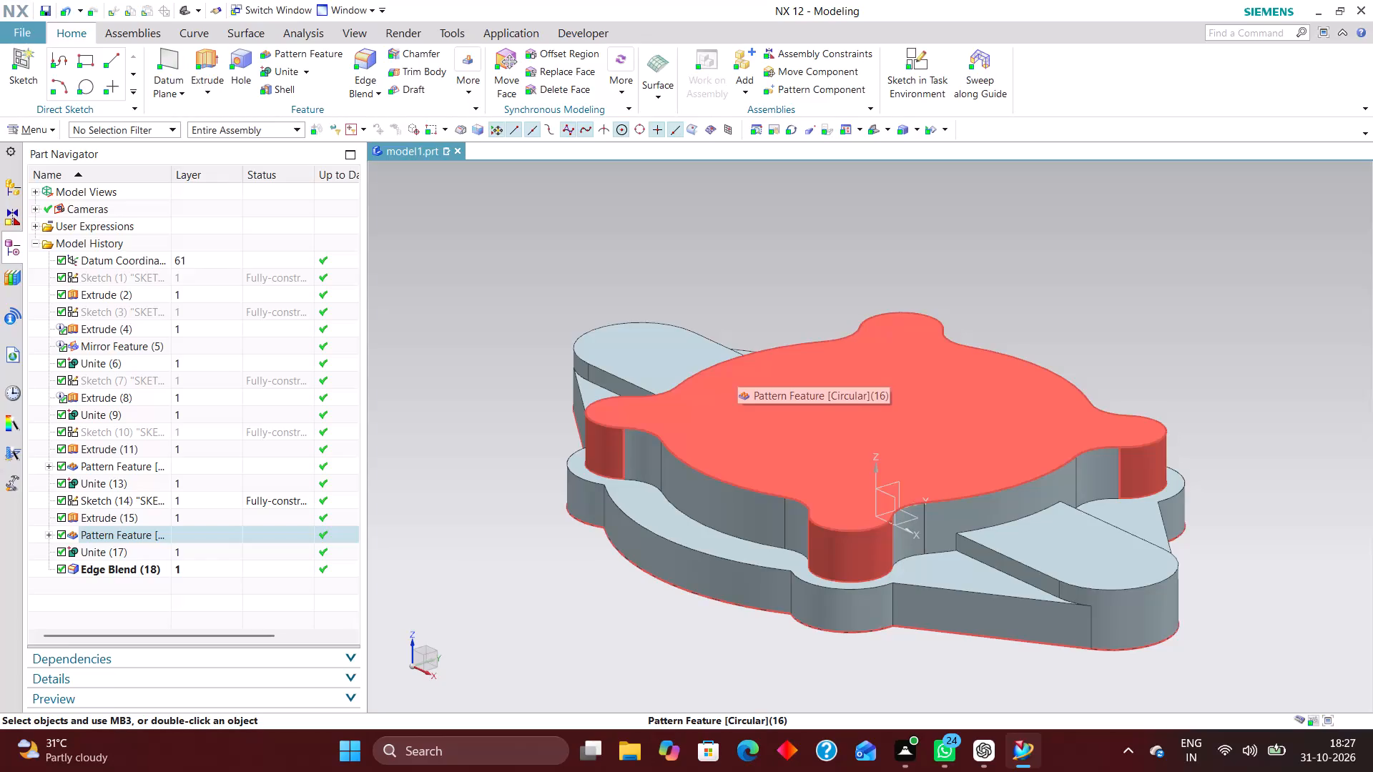
Sketch a 78 mm diameter circle (39*2) centred on the origin of the horizontal XY plane and finish the sketch.
click(913, 59)
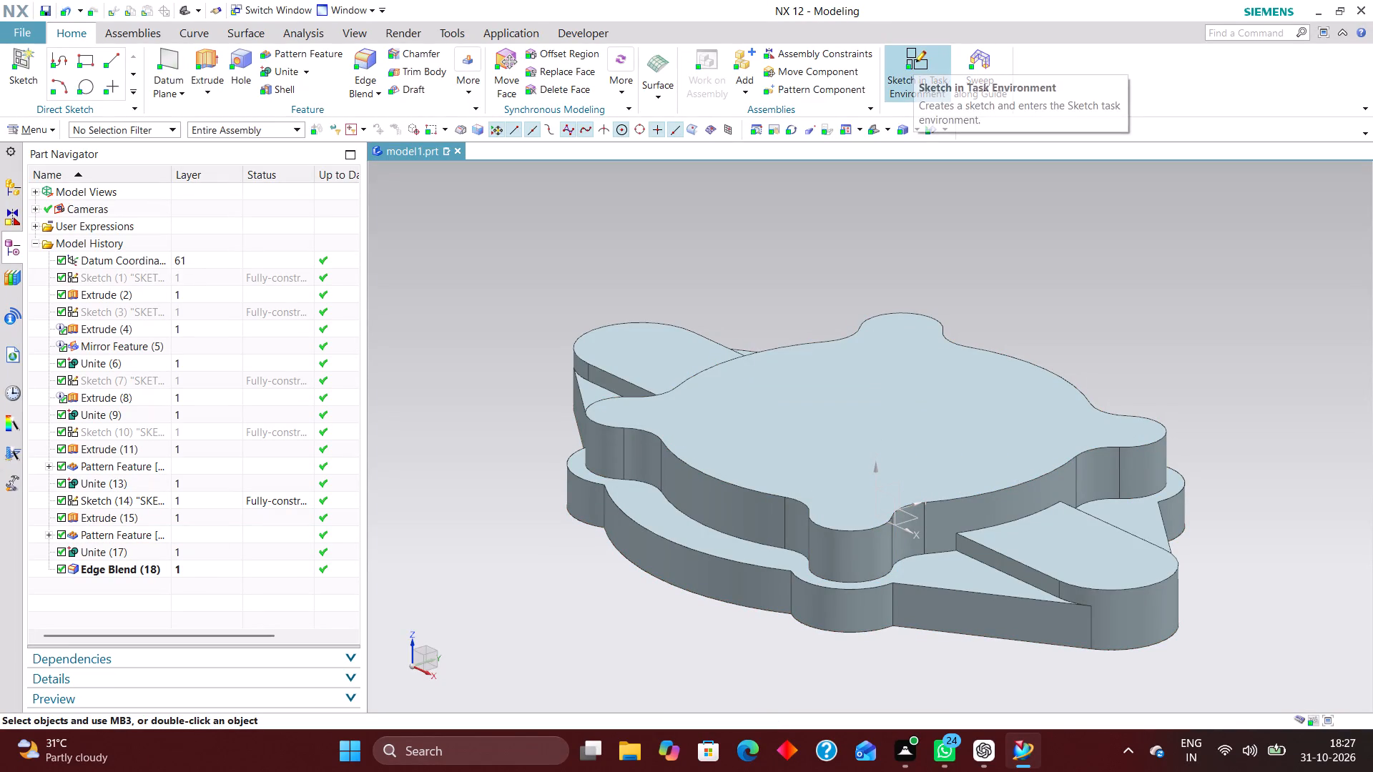
click(912, 520)
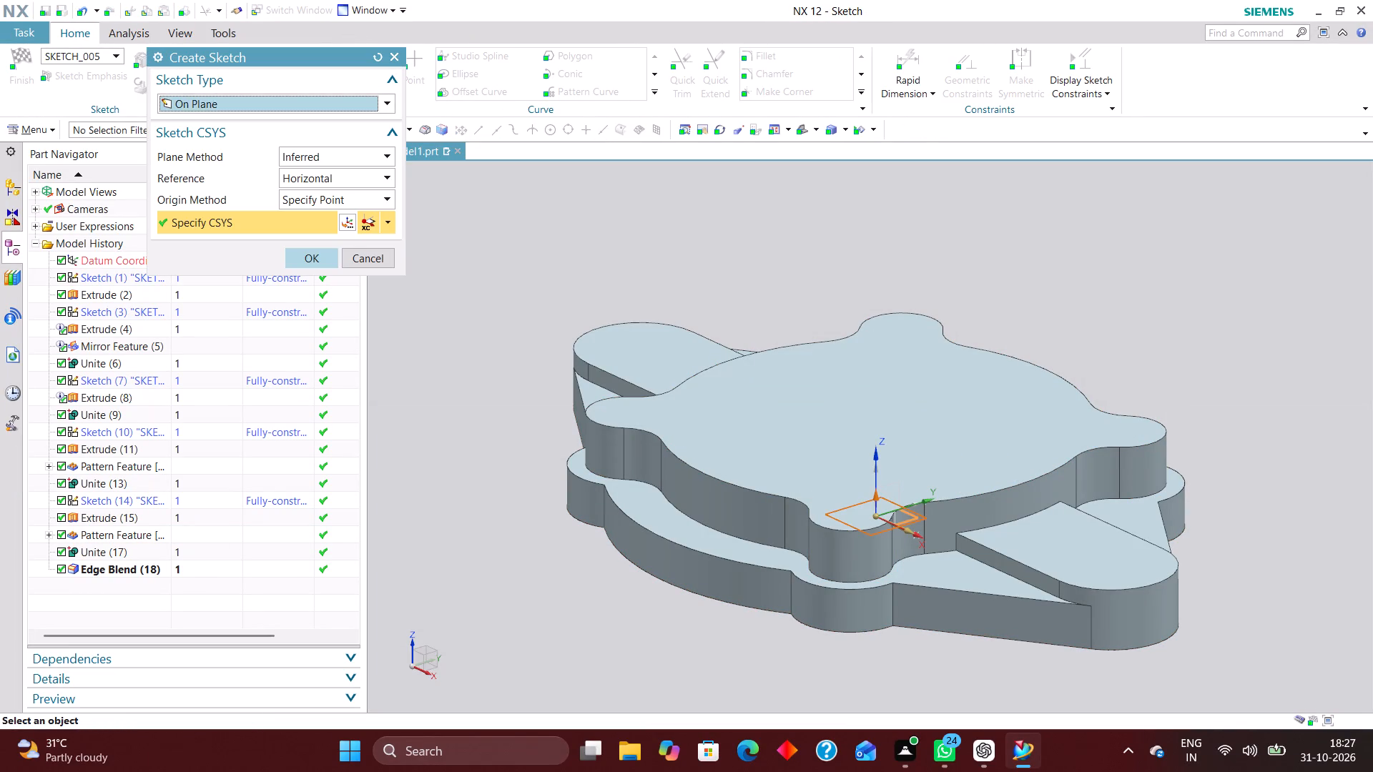
click(304, 261)
scroll(691, 300, down, 2)
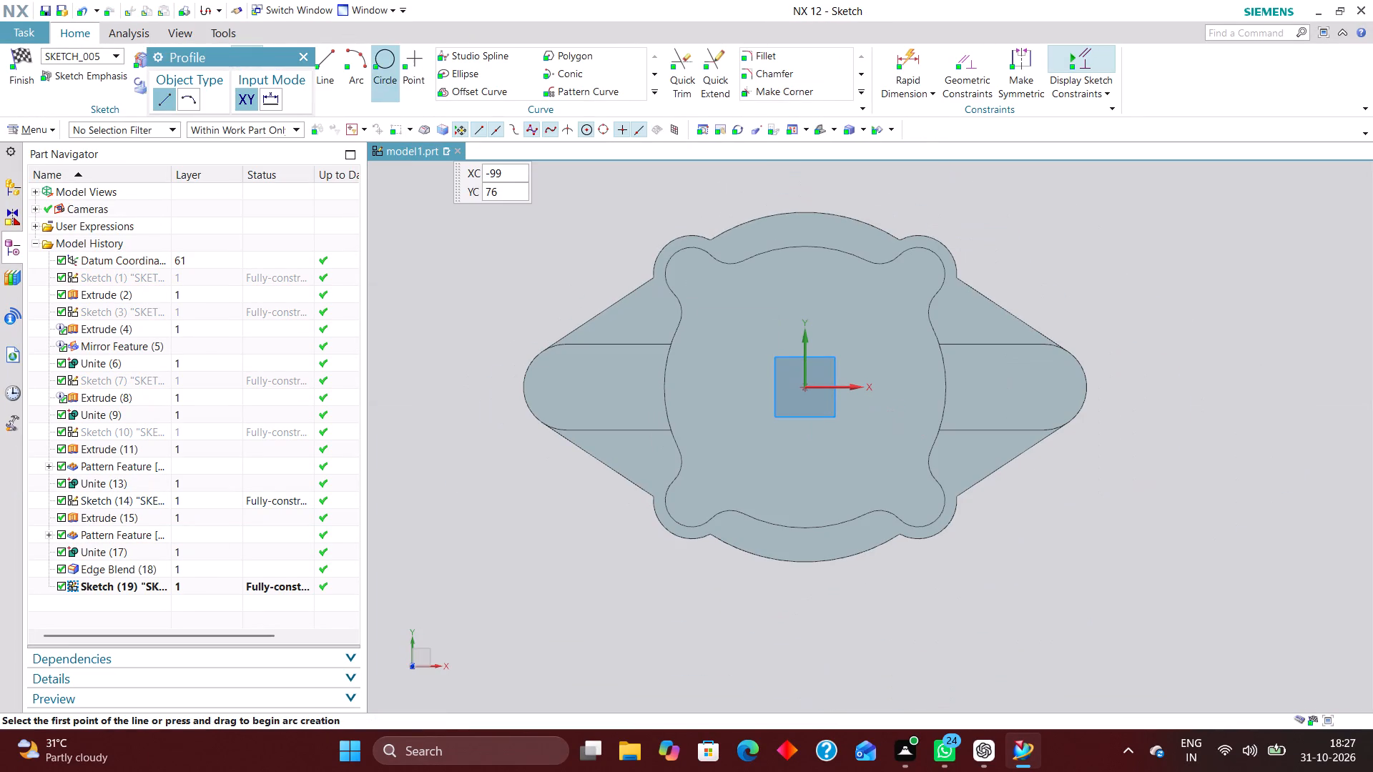
click(389, 52)
click(805, 387)
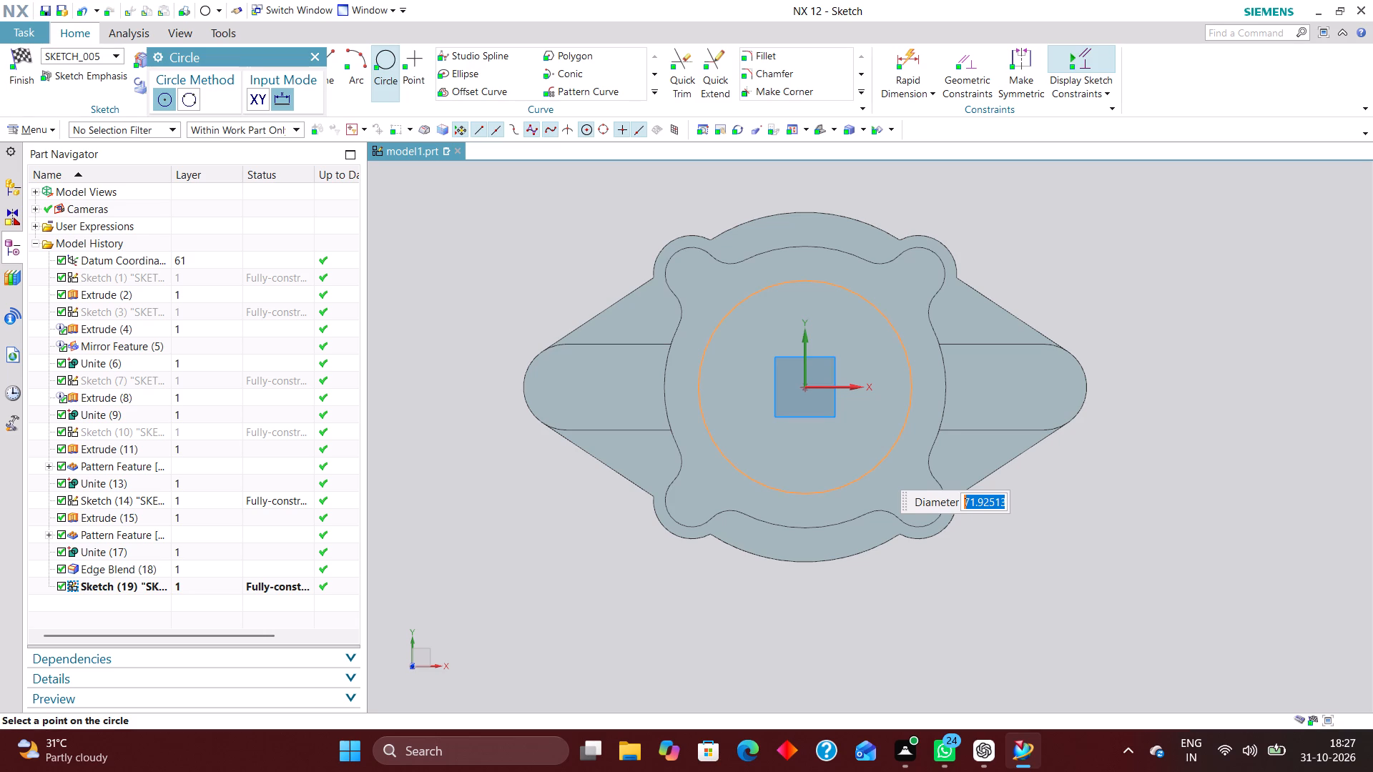
text(399)
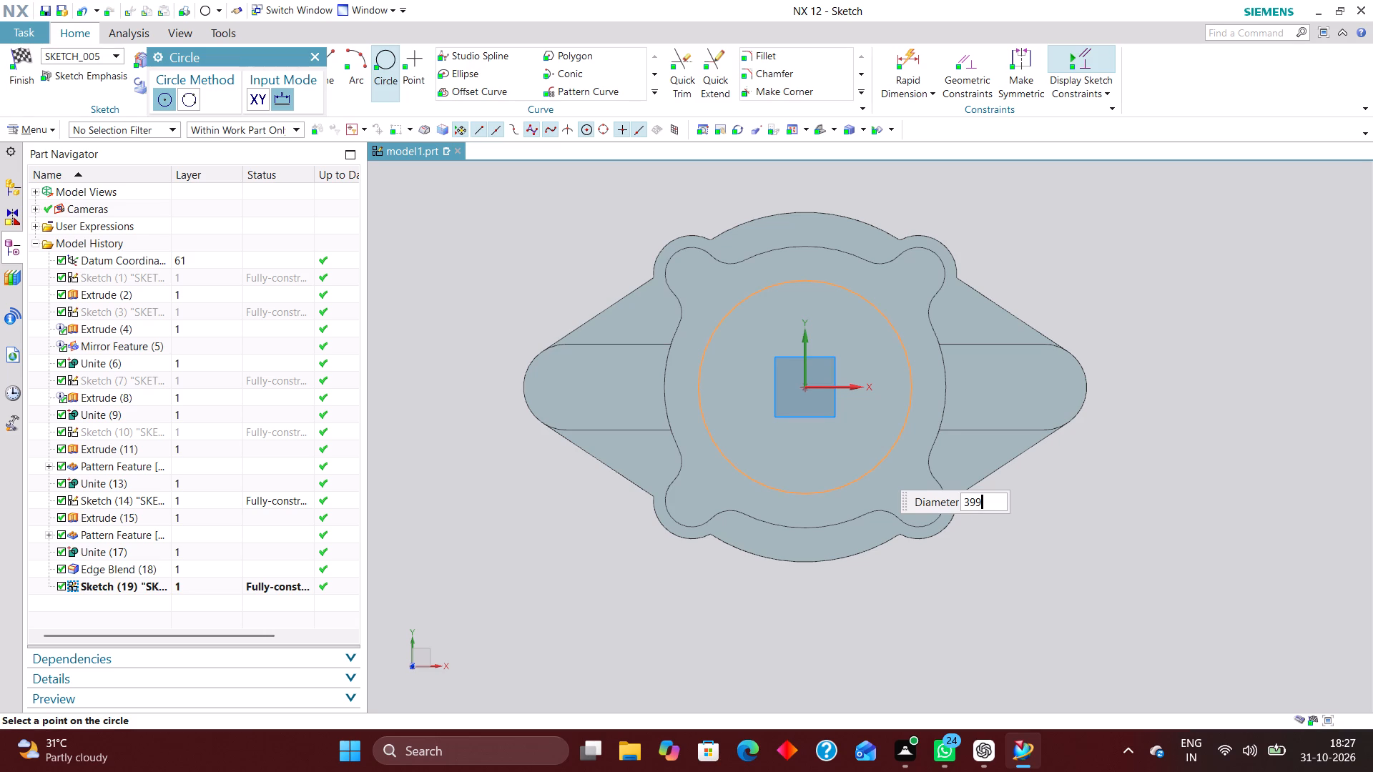
key(BackSpace)
text(*2)
key(Return)
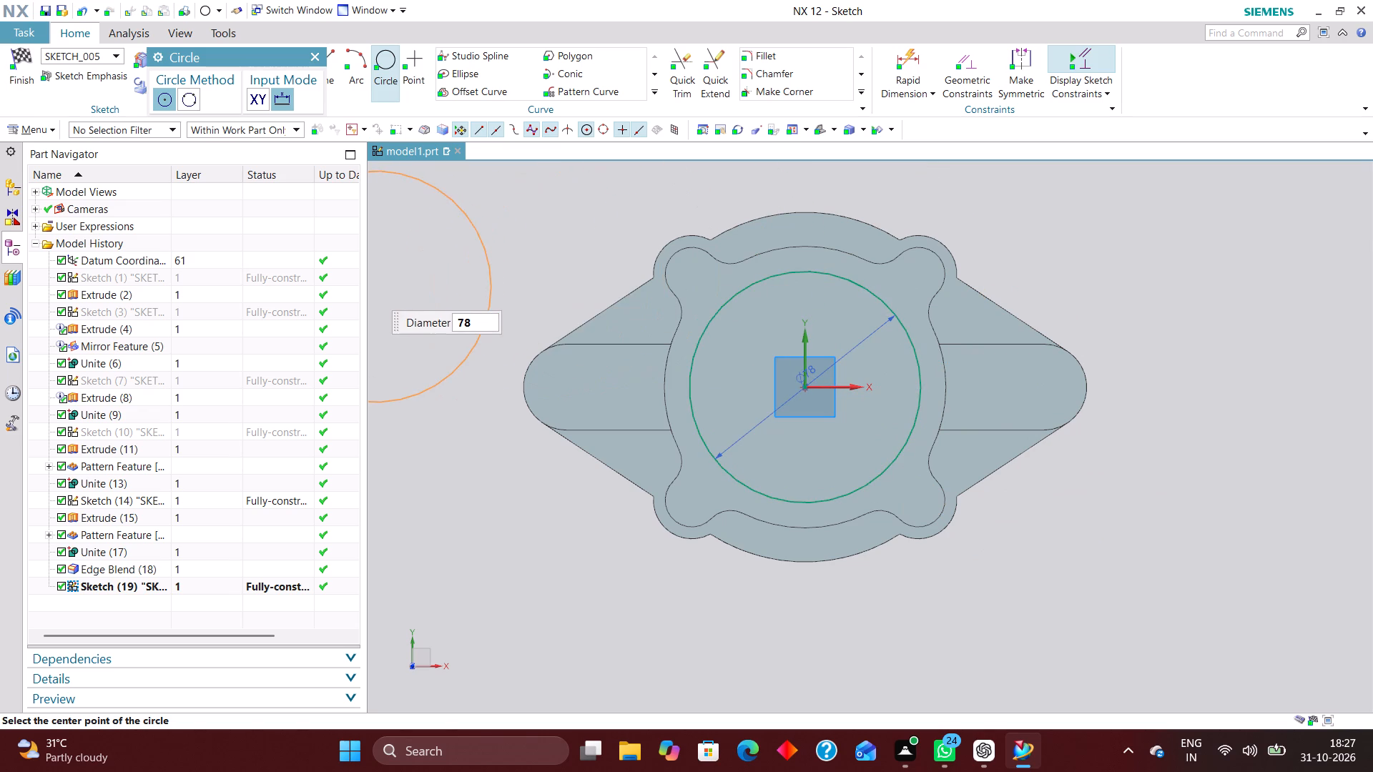
click(320, 56)
click(14, 57)
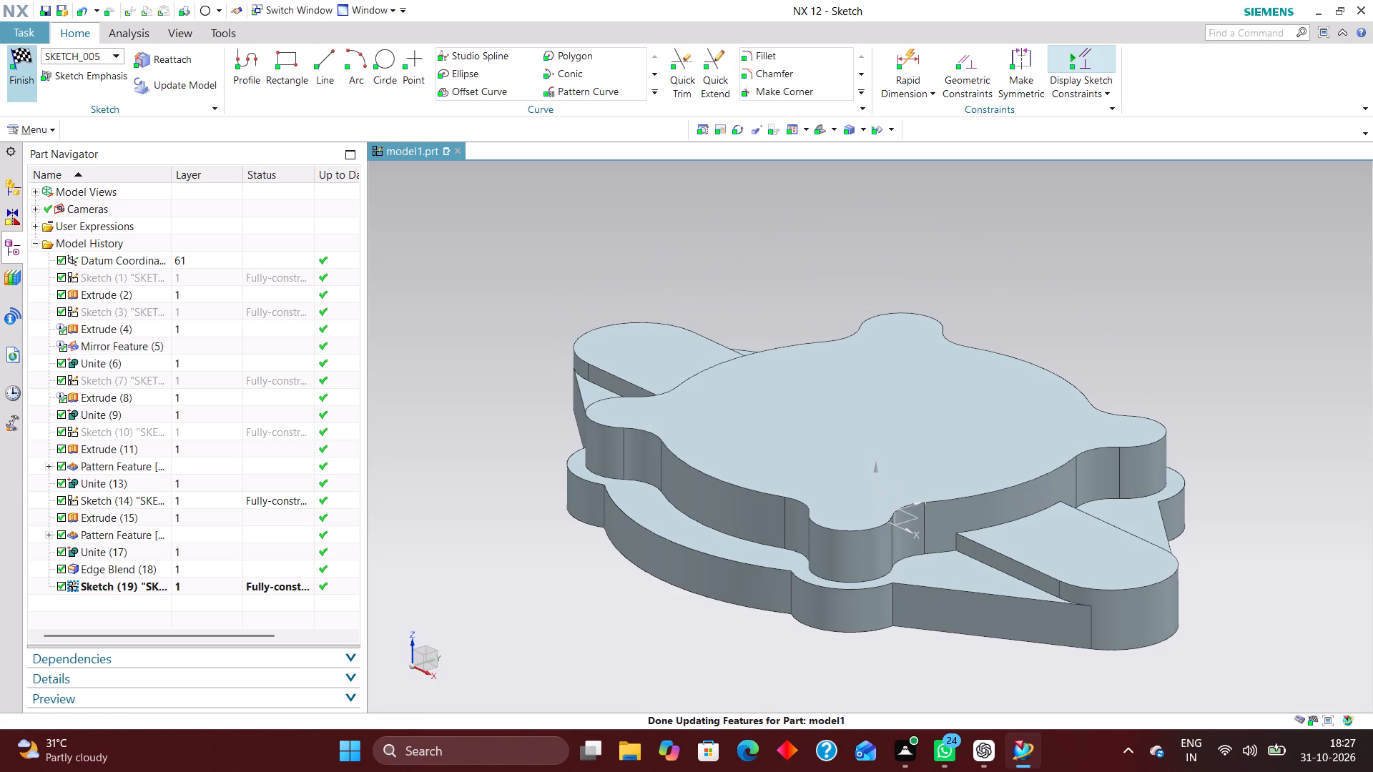
Extrude the 78 mm circle upward from 0 to 10+4+8+18 mm as a separate body with no Boolean.
click(207, 64)
click(165, 588)
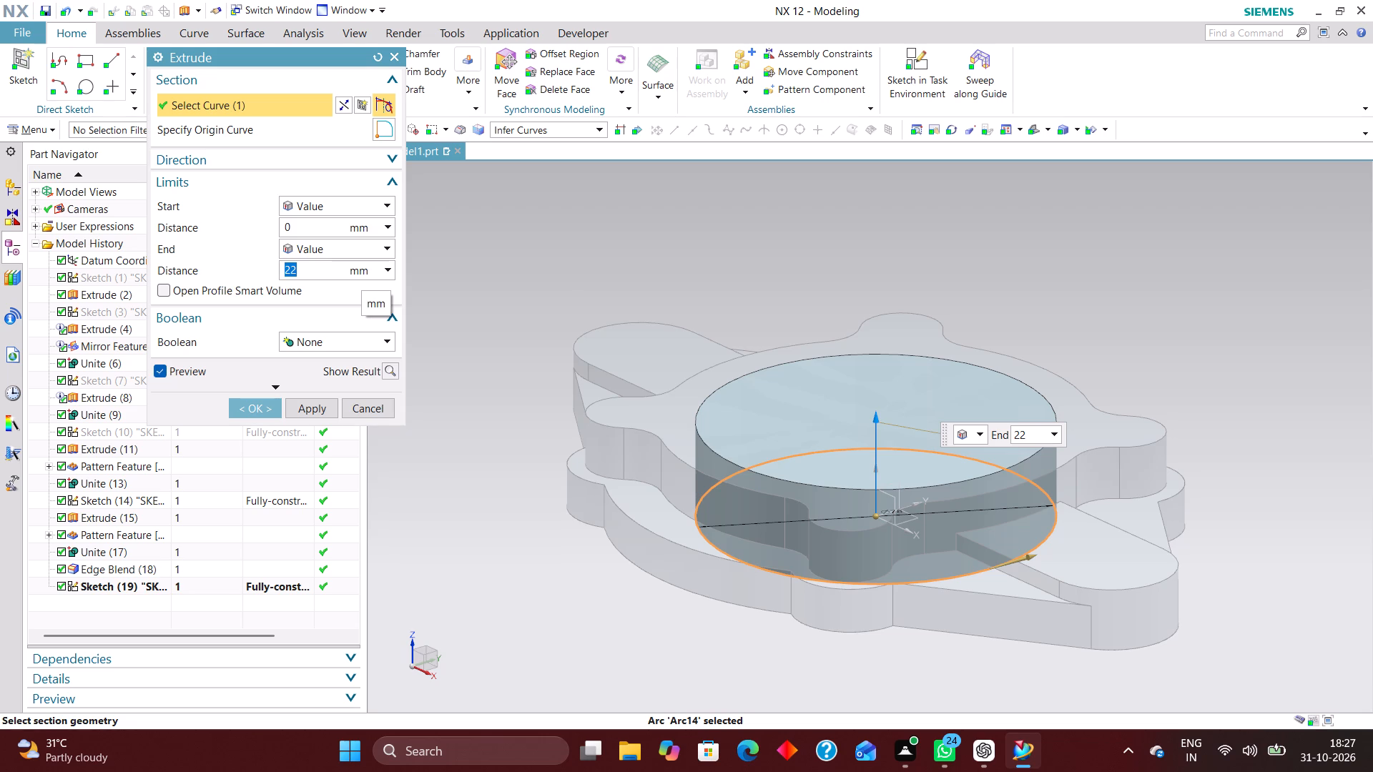
text(10+4+)
text(8+)
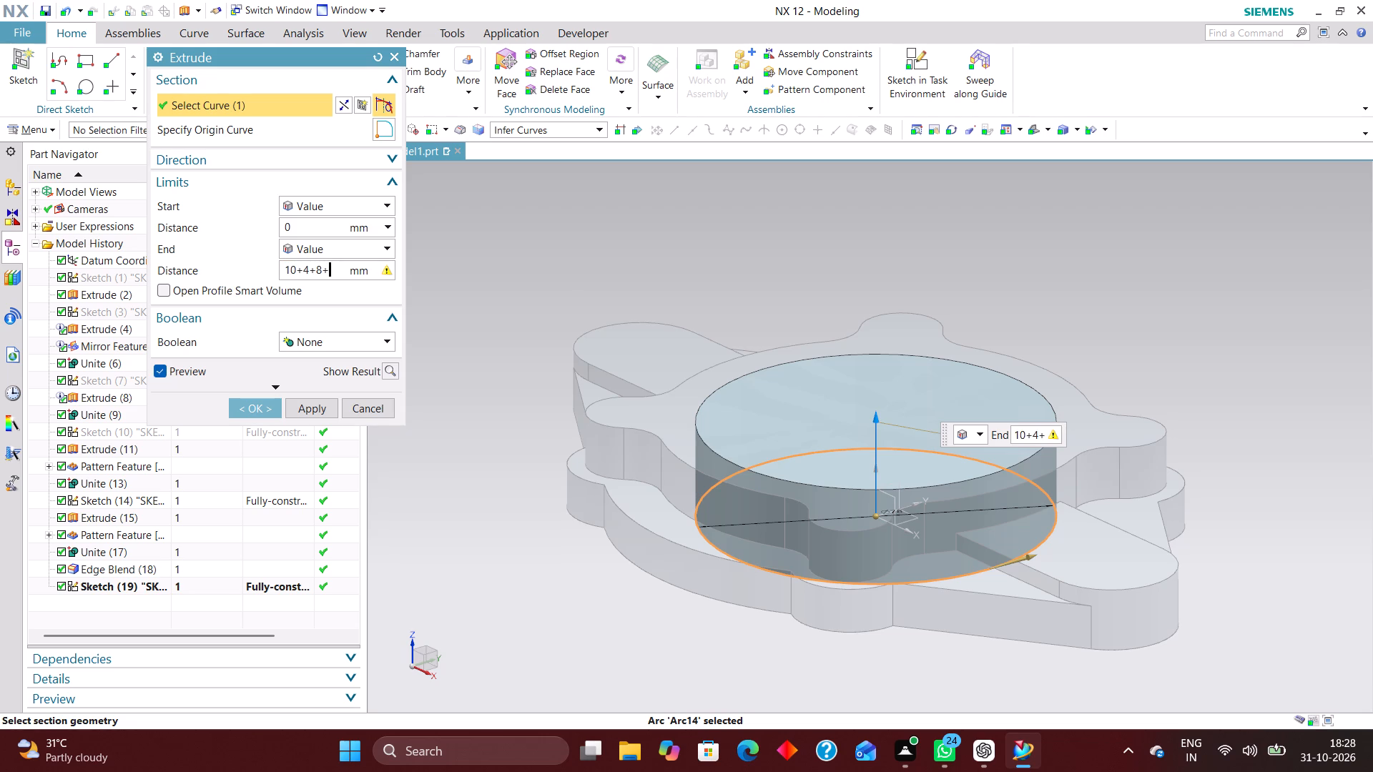
text(18)
key(Return)
click(246, 405)
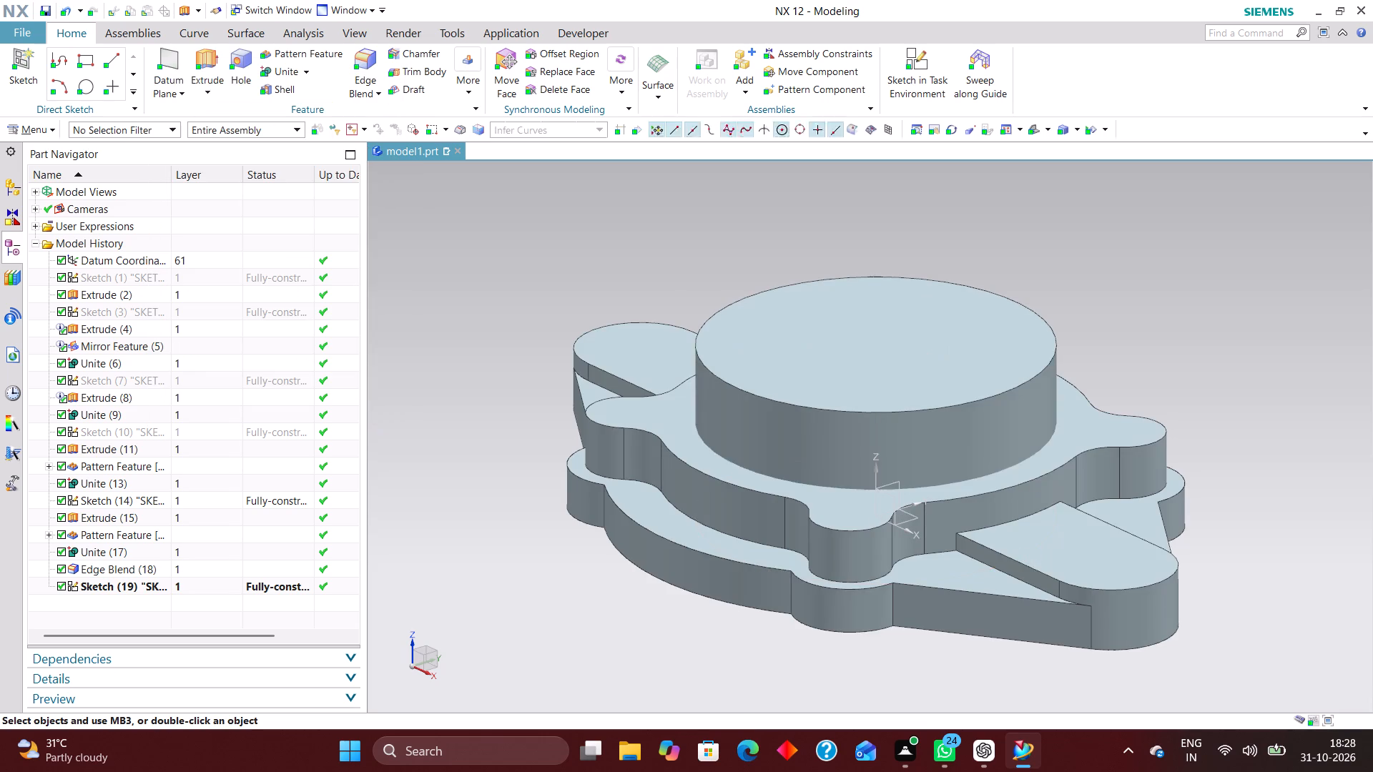
Review the extrude parameters of the new 78 mm cylinder.
click(230, 601)
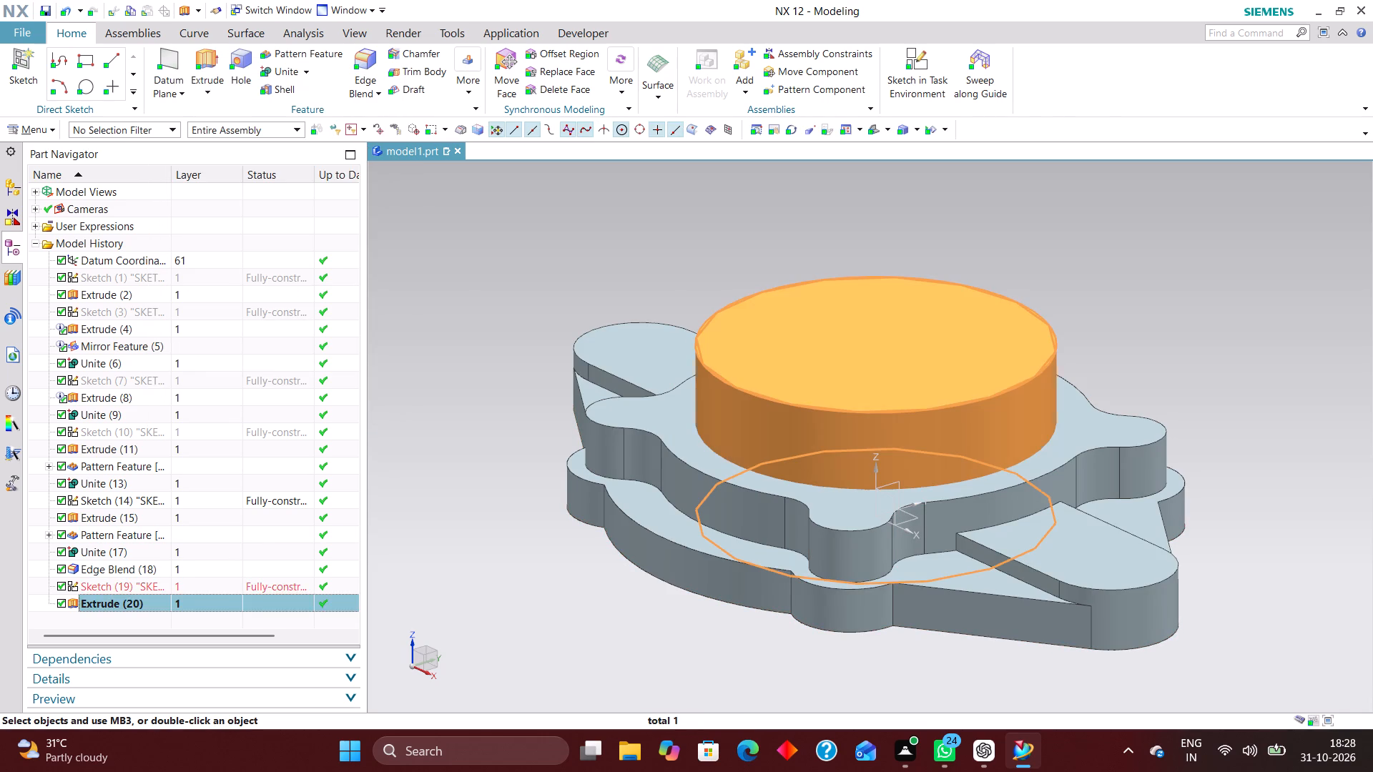
right_click(234, 606)
click(304, 284)
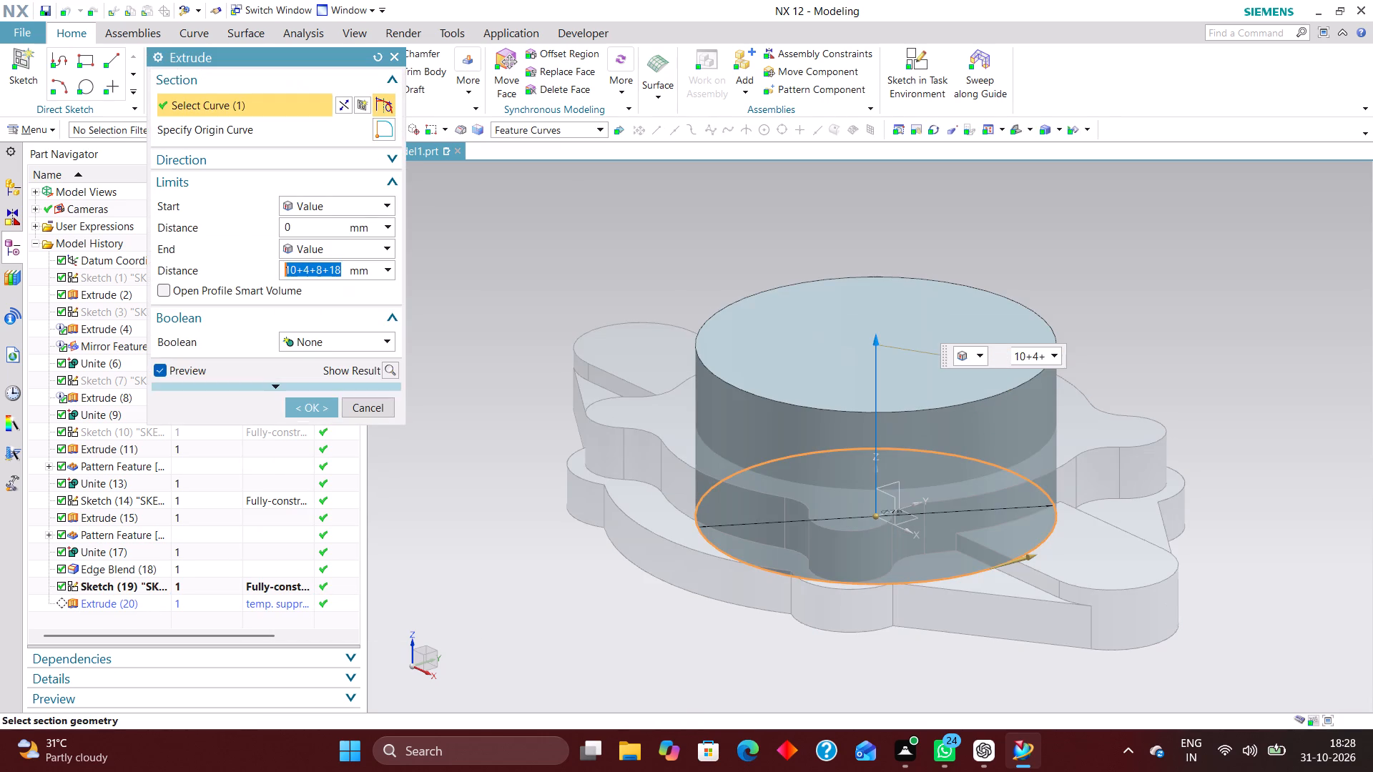
click(321, 407)
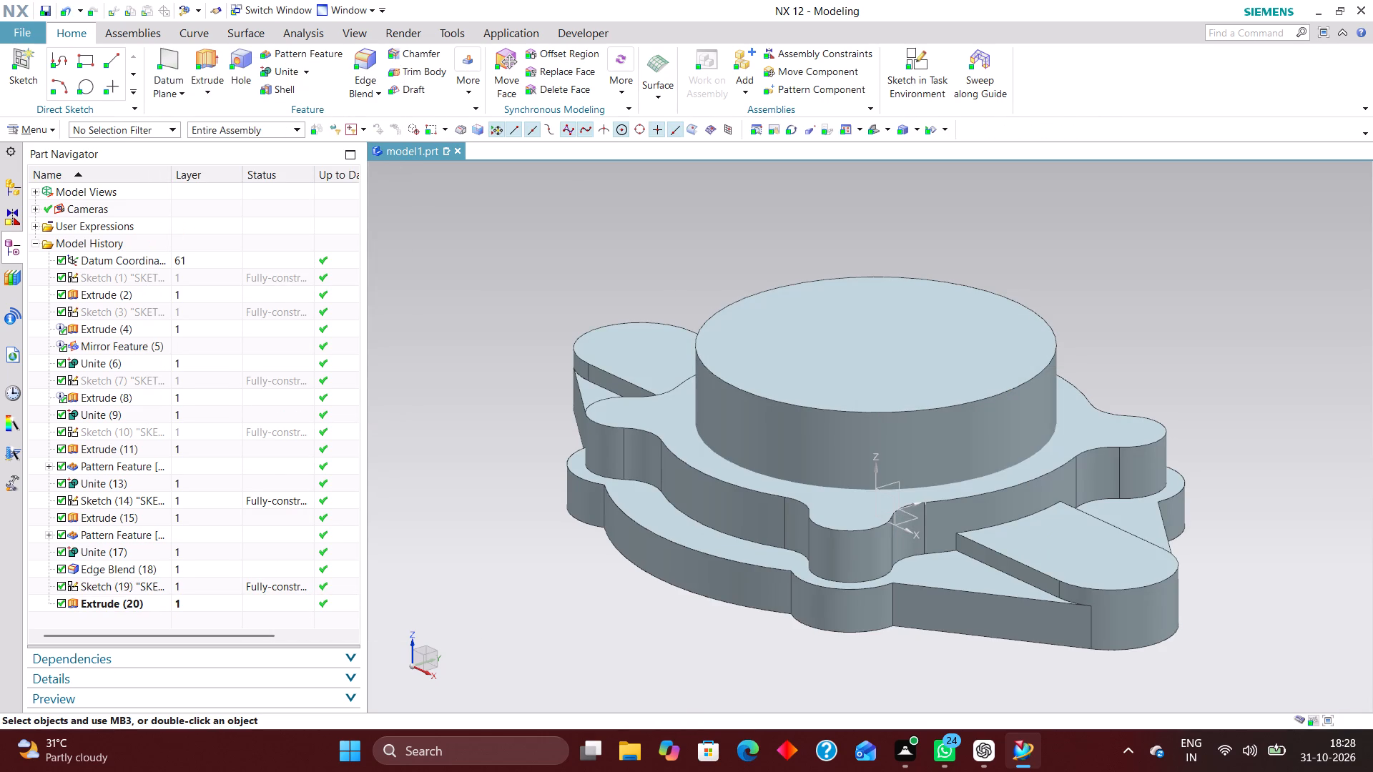
Unite the 78 mm cylinder with the housing body, using the housing as the target.
click(289, 71)
click(579, 486)
click(751, 380)
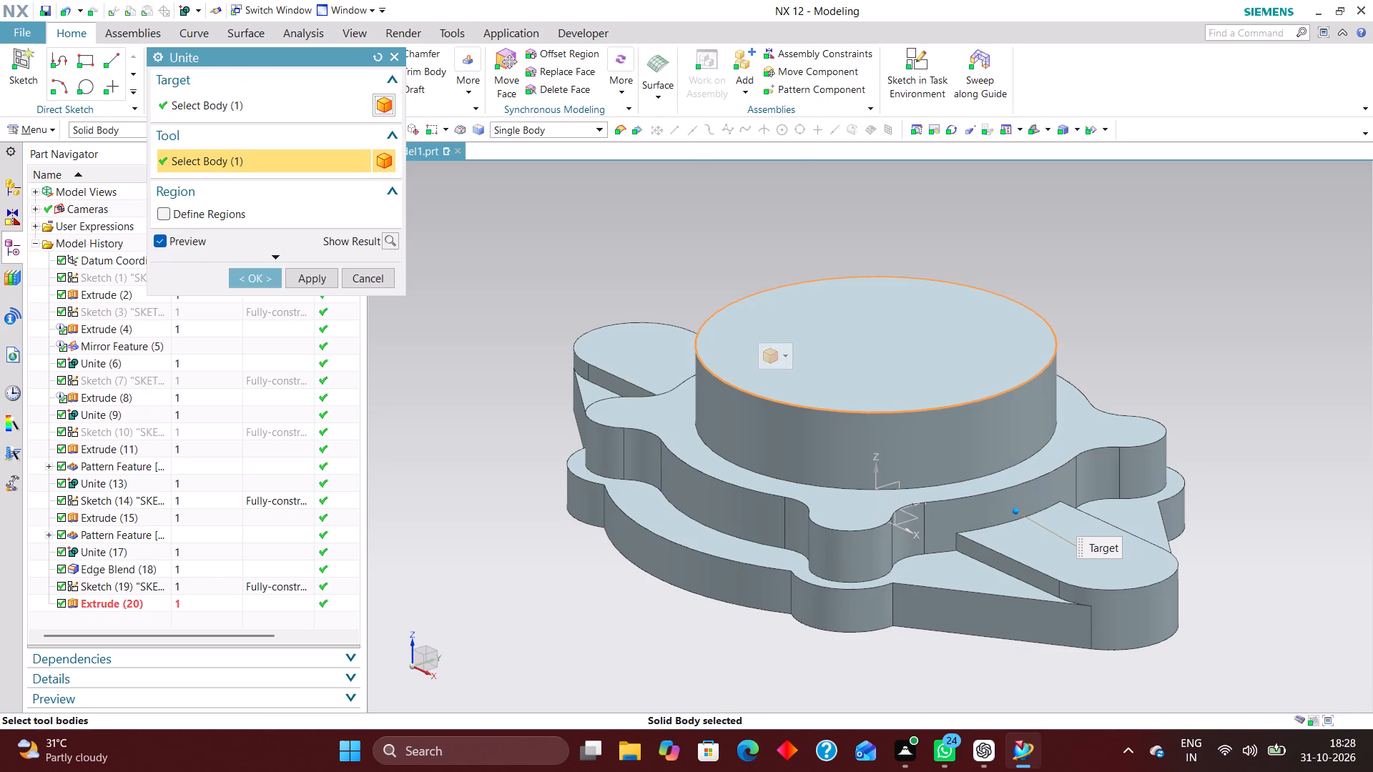
click(264, 275)
Cut a simple 34*2 mm diameter hole through the body at the centre of the raised cylinder's top face.
scroll(624, 382, down, 2)
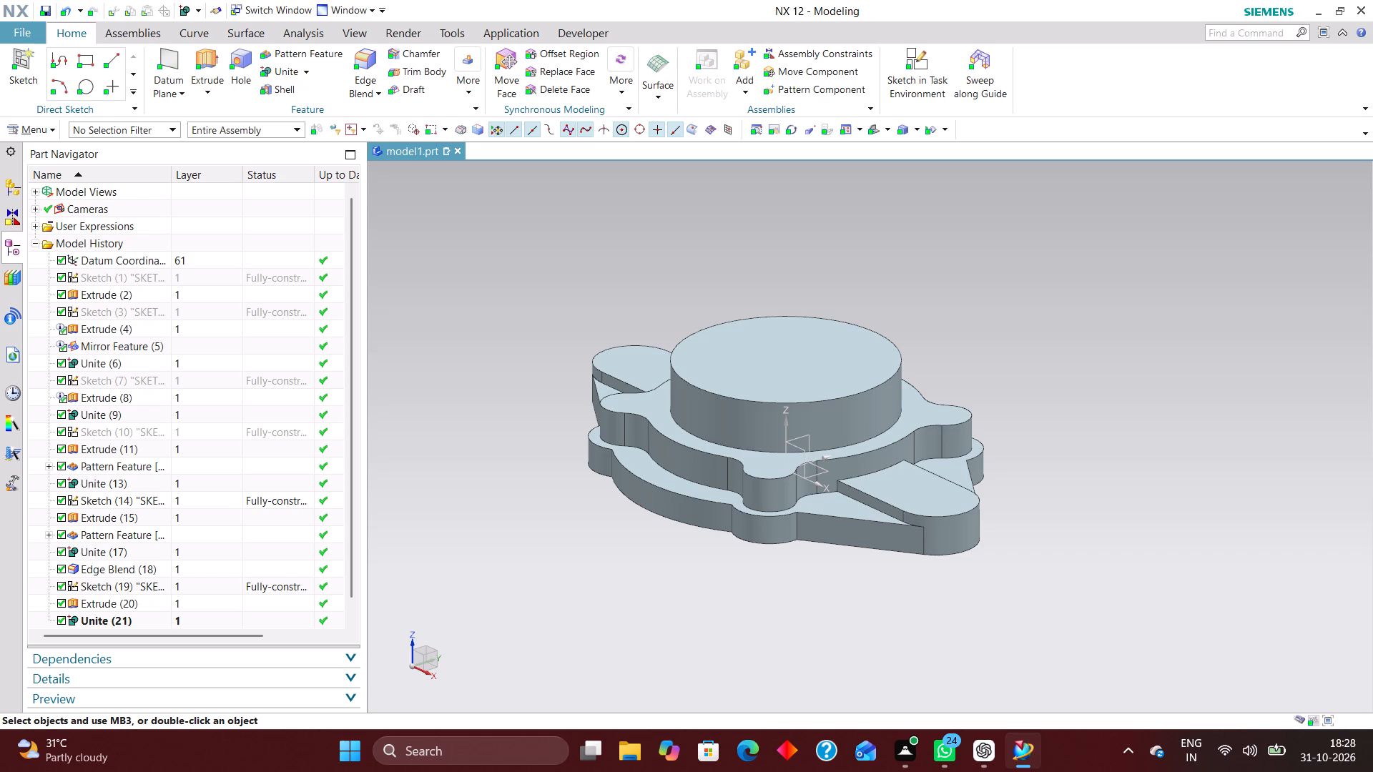
scroll(992, 459, down, 1)
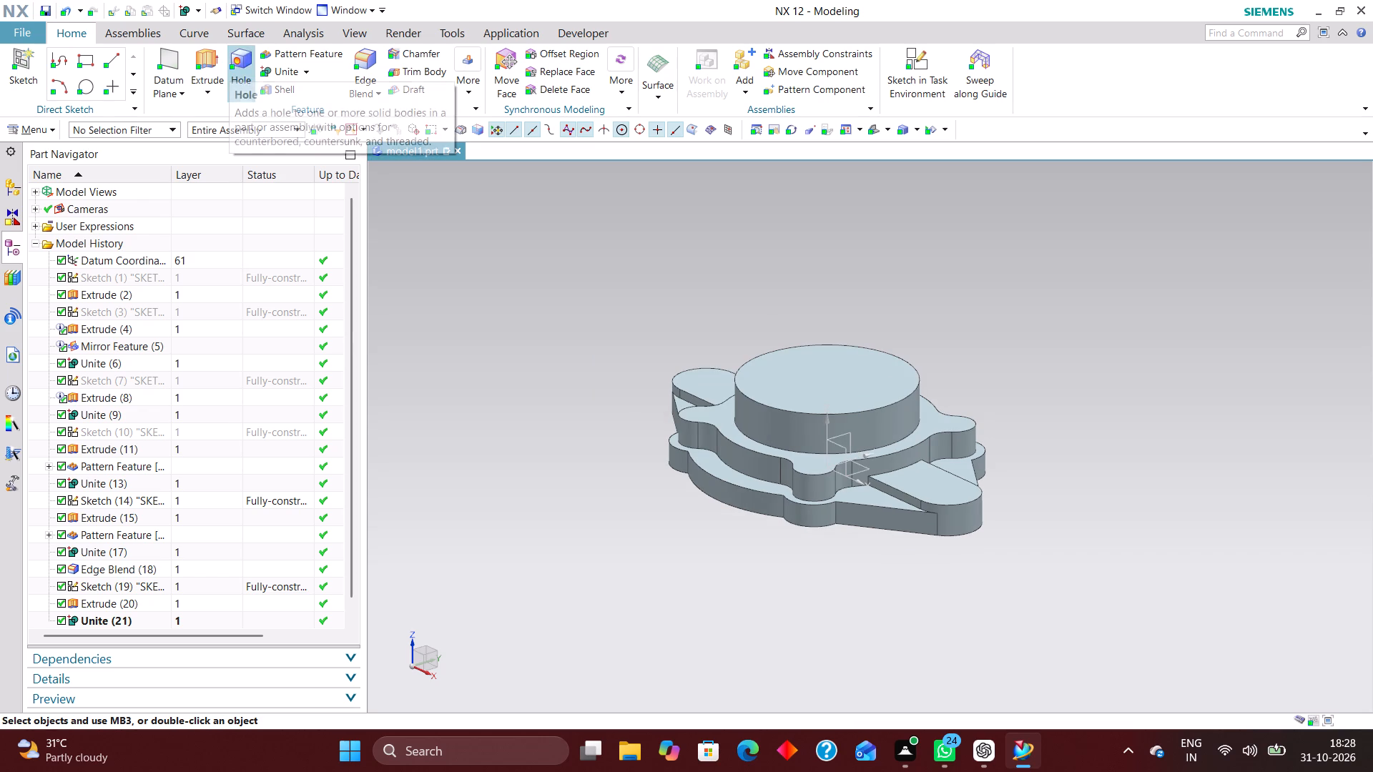
click(242, 59)
scroll(758, 390, up, 8)
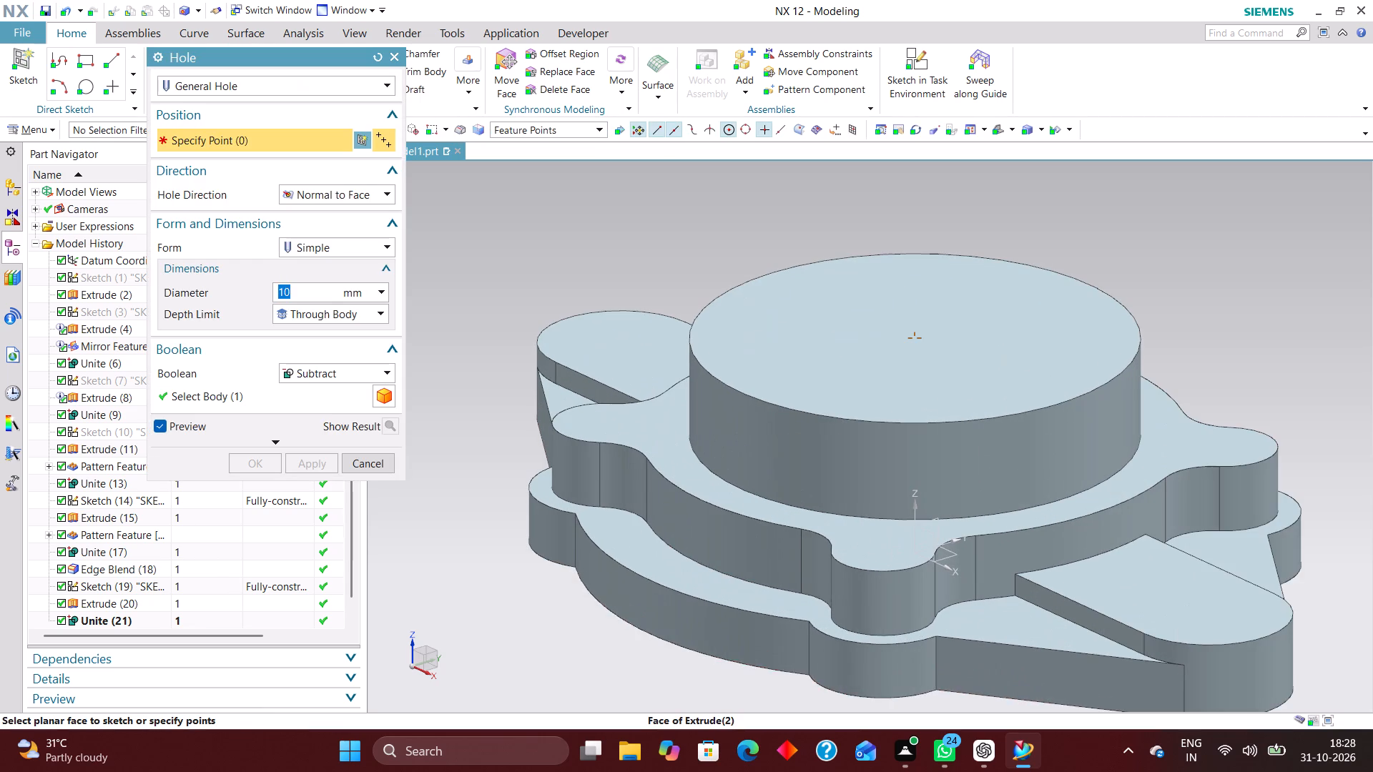
click(772, 403)
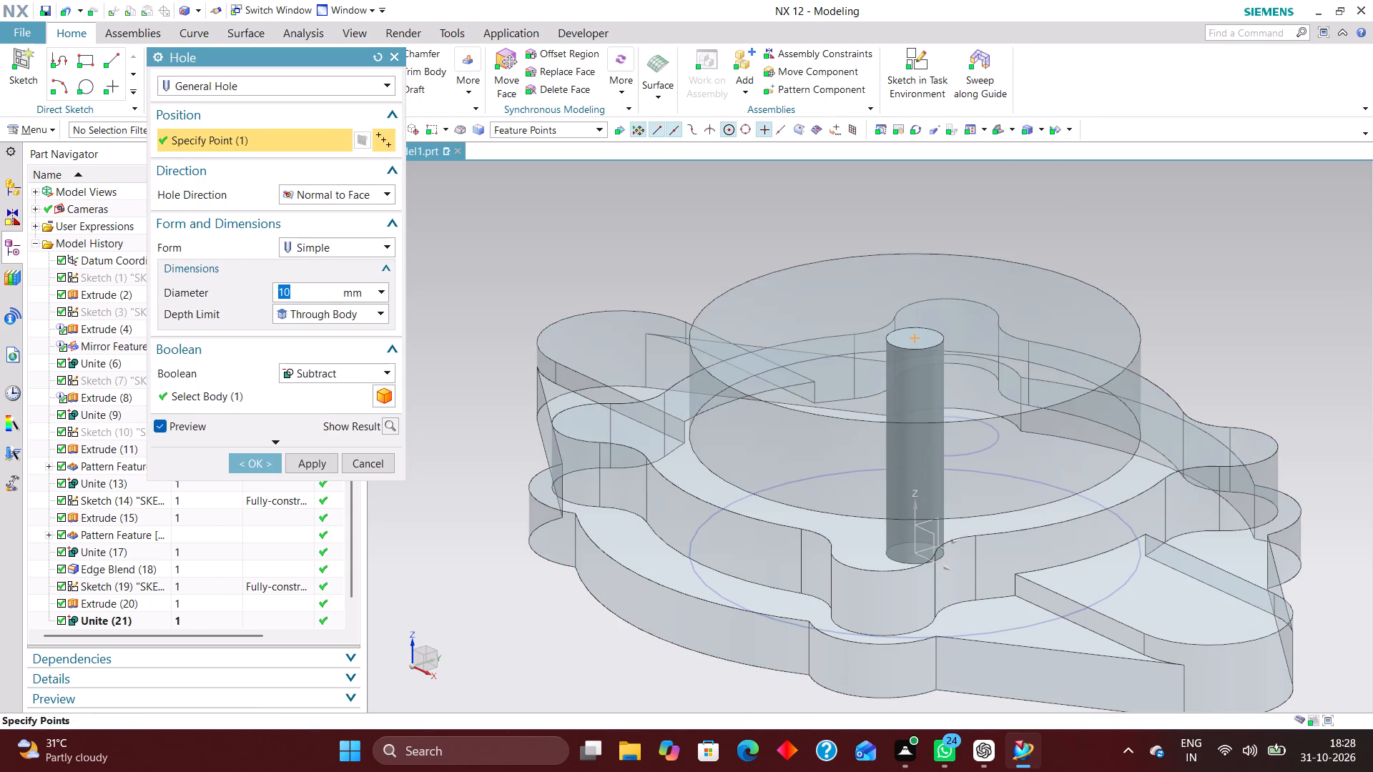
text(34*2)
key(Return)
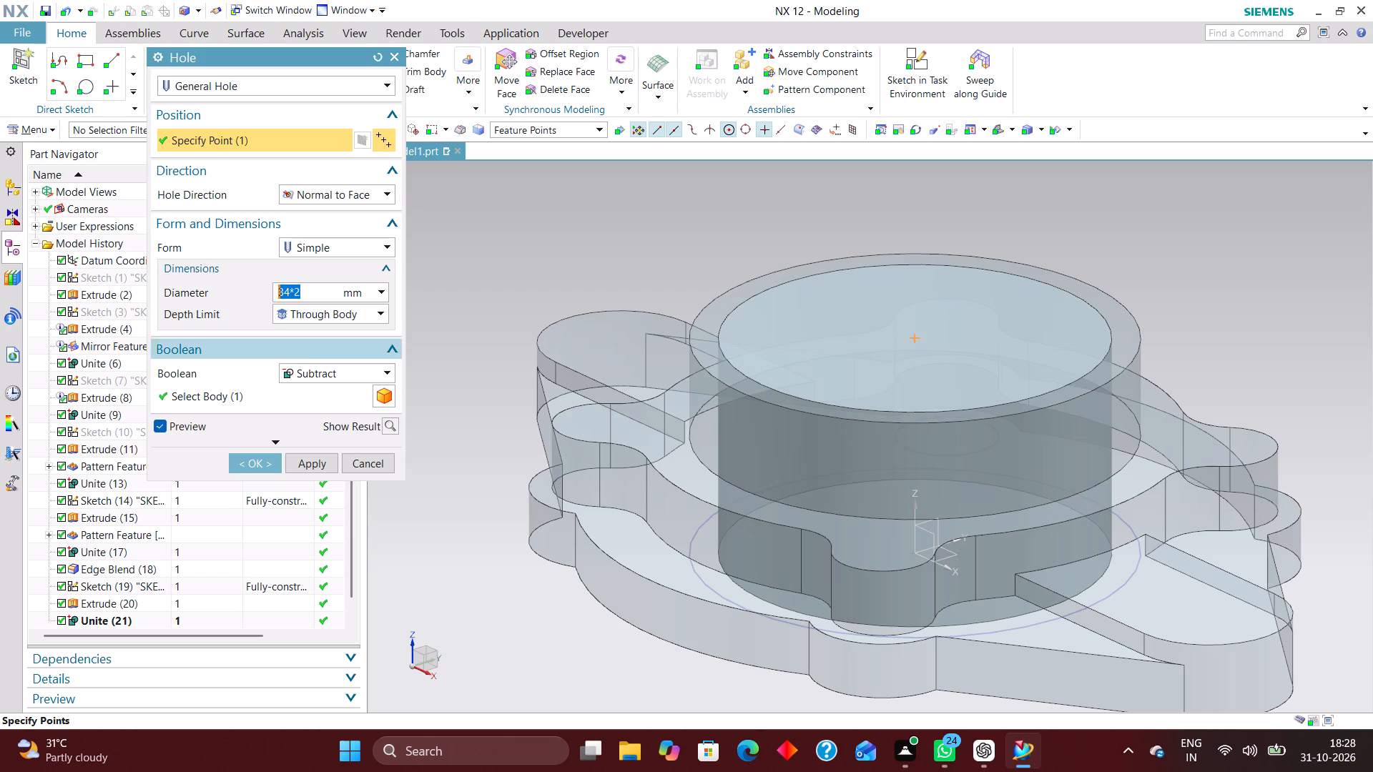
click(260, 464)
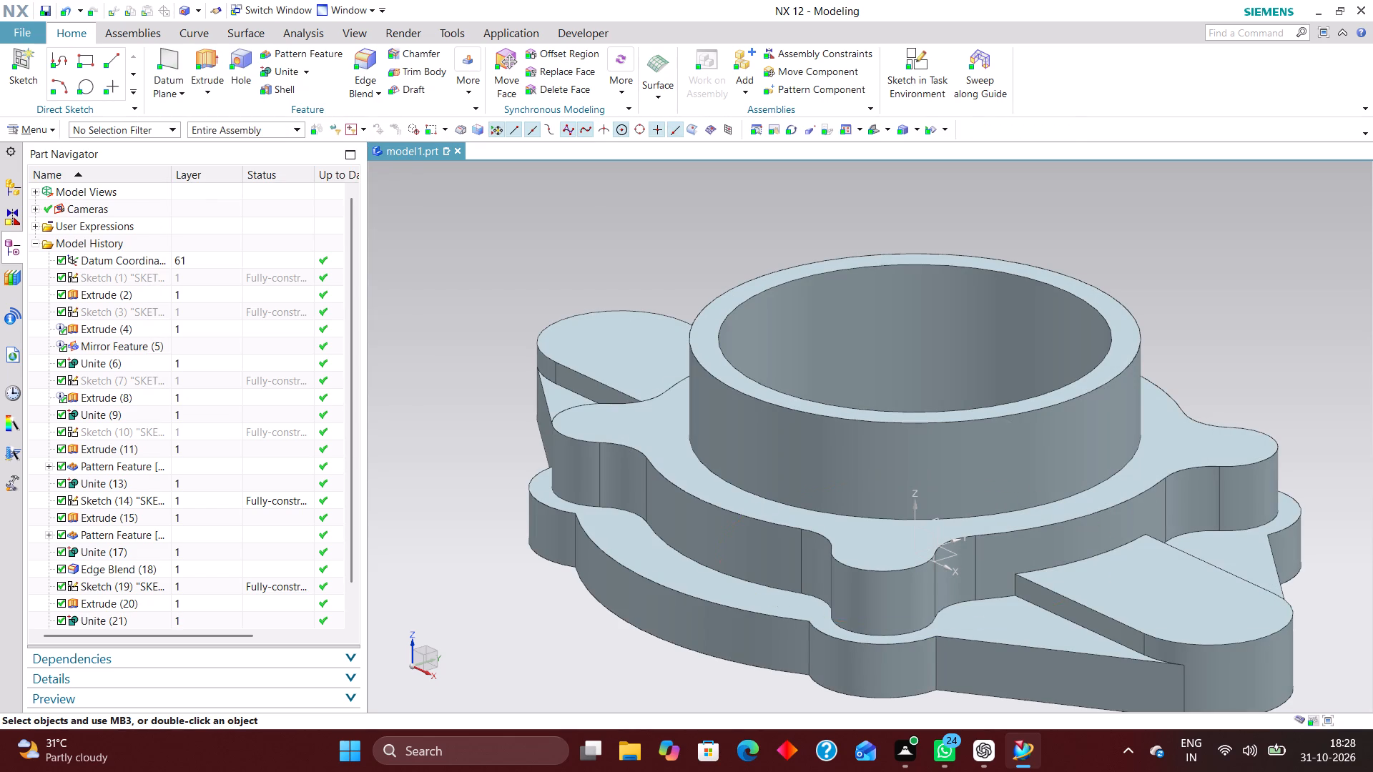
Cut two simple 16 mm diameter through-body holes concentric with the rounded ends of the two side lugs.
click(870, 128)
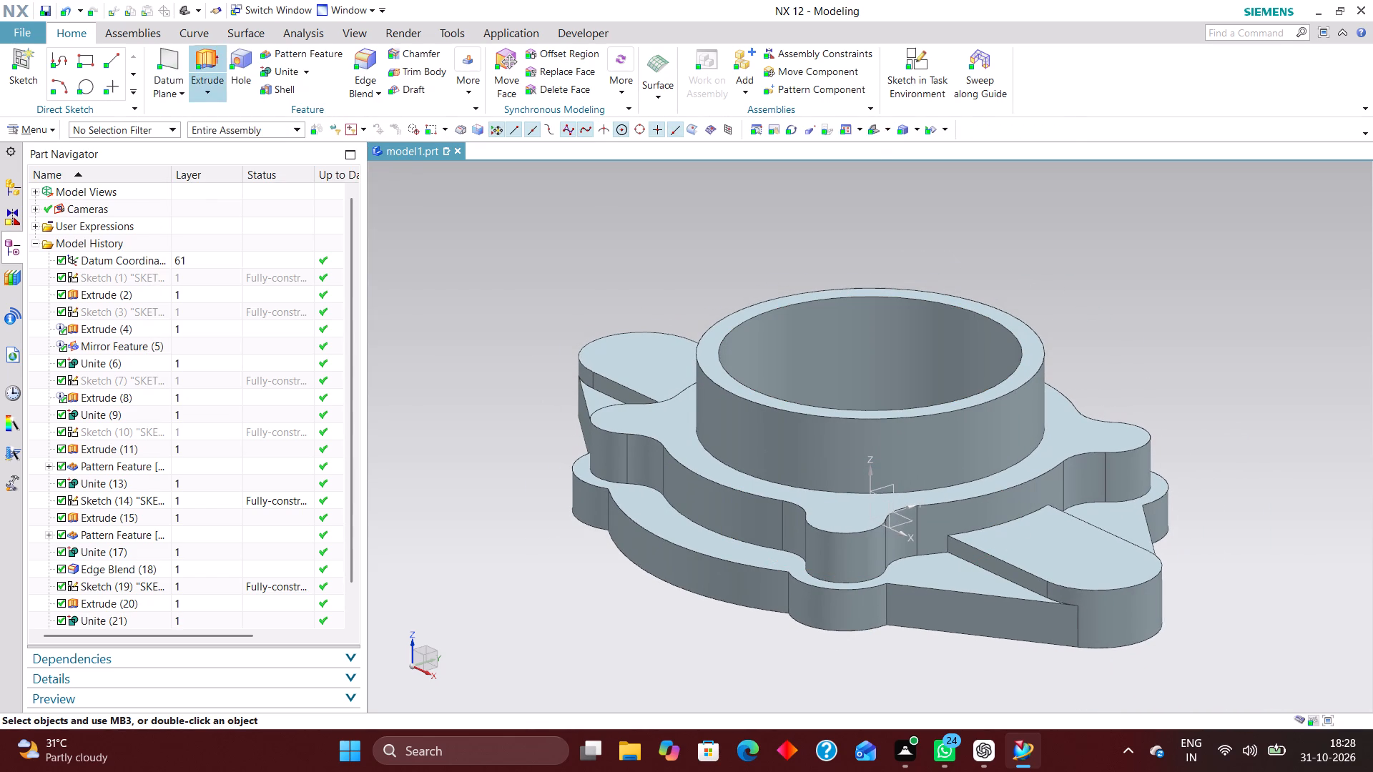
click(243, 66)
scroll(603, 354, up, 2)
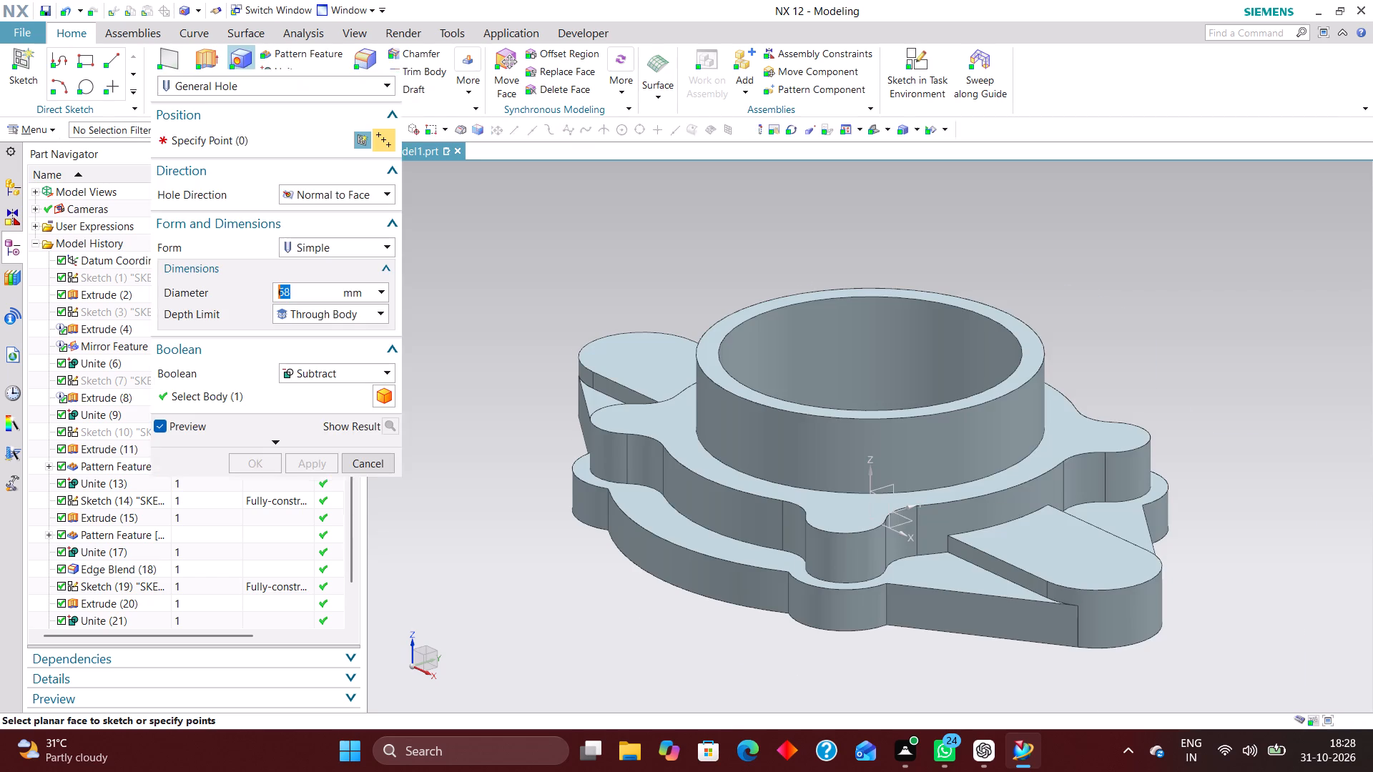
scroll(601, 351, up, 1)
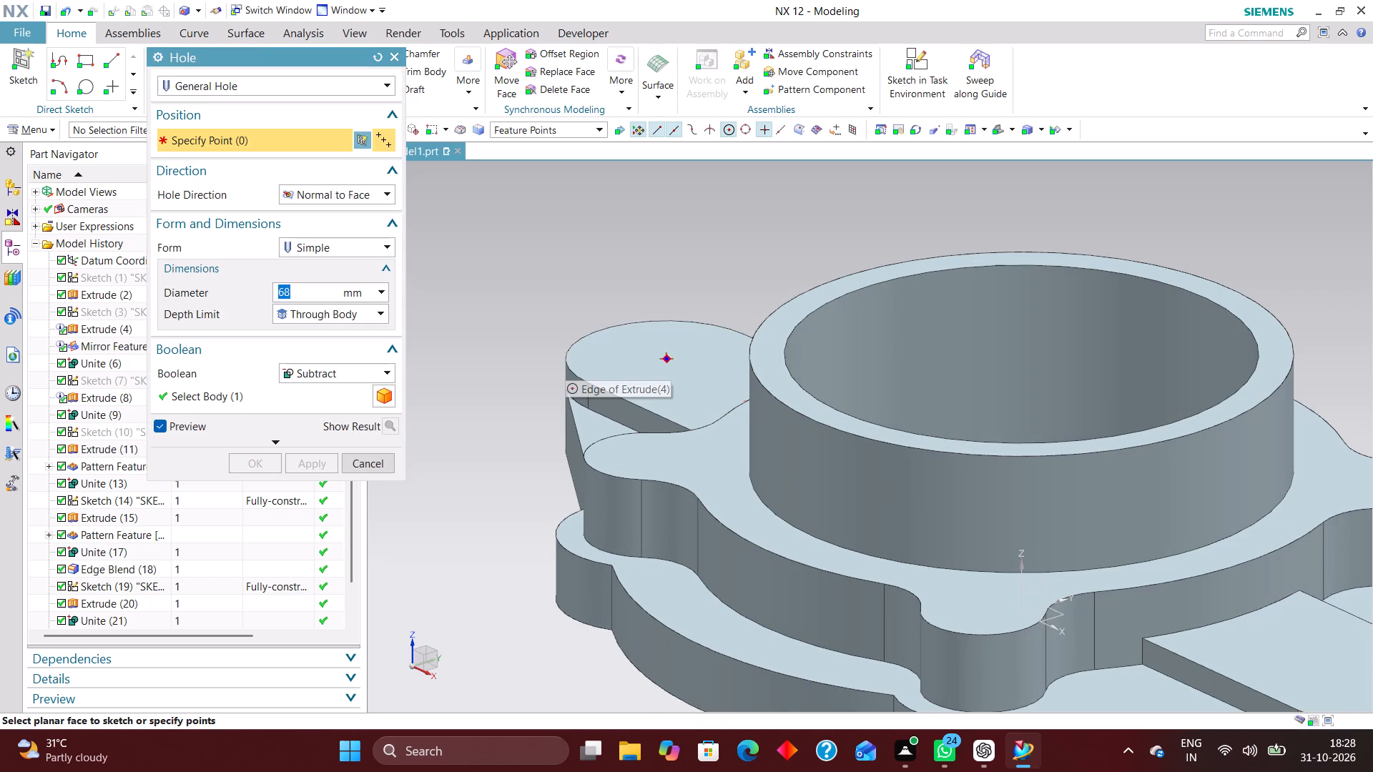
click(569, 365)
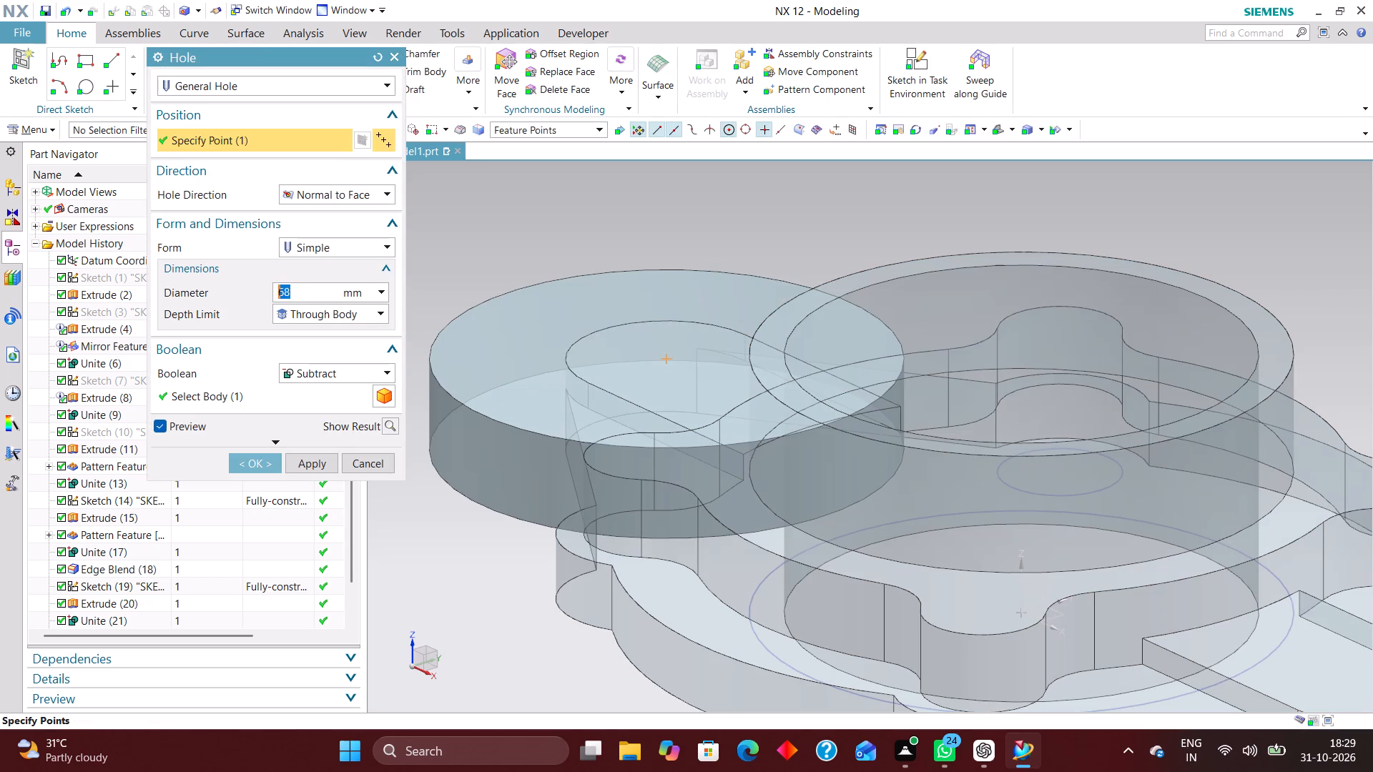
text(16)
key(Return)
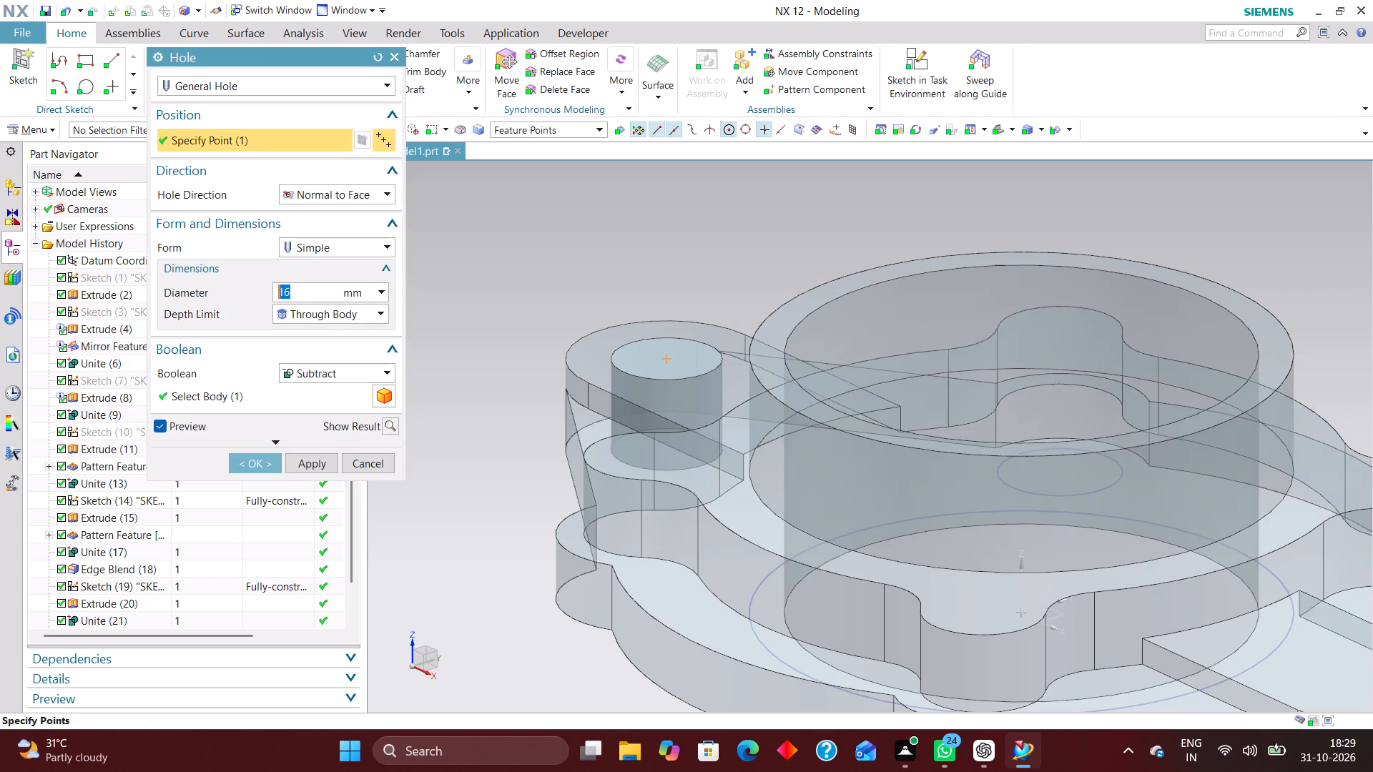
scroll(525, 305, down, 5)
scroll(835, 452, up, 4)
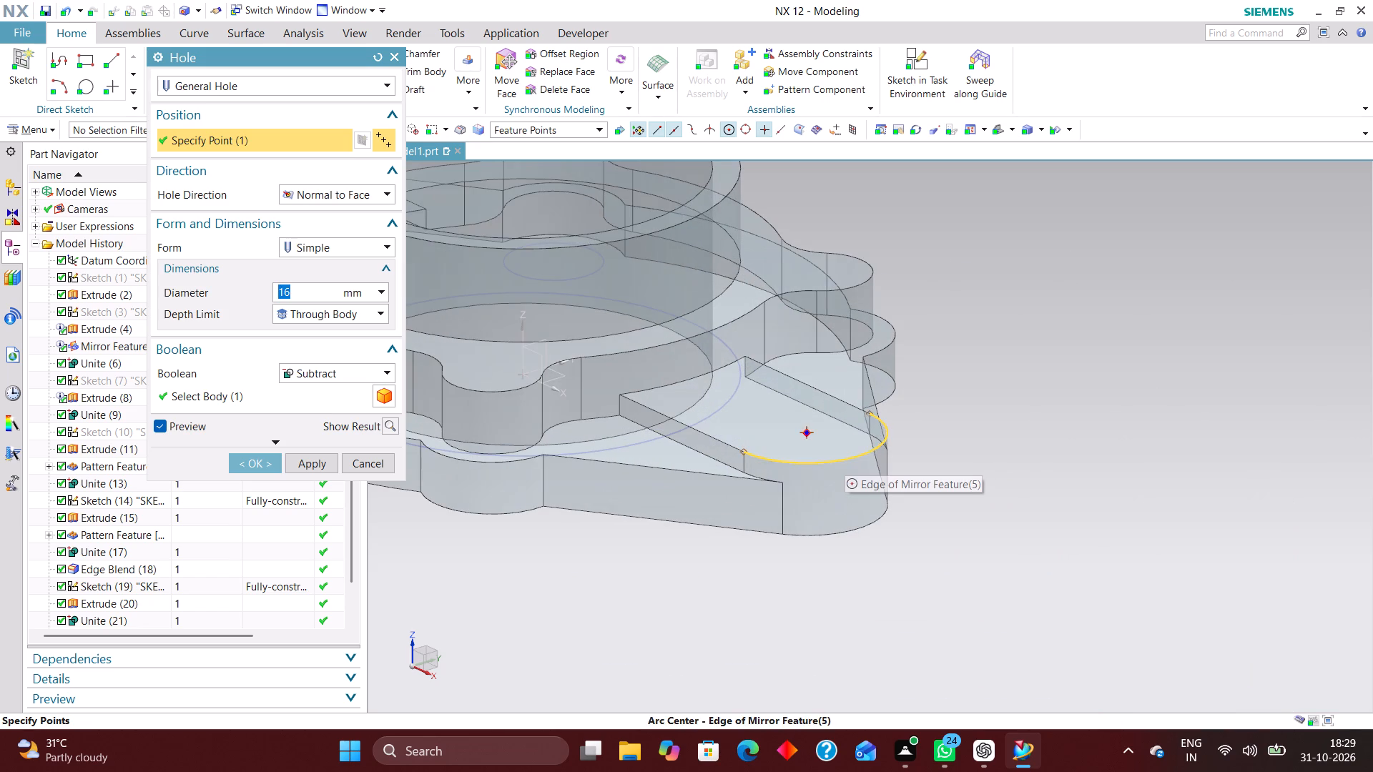
click(857, 459)
scroll(878, 503, down, 3)
click(260, 462)
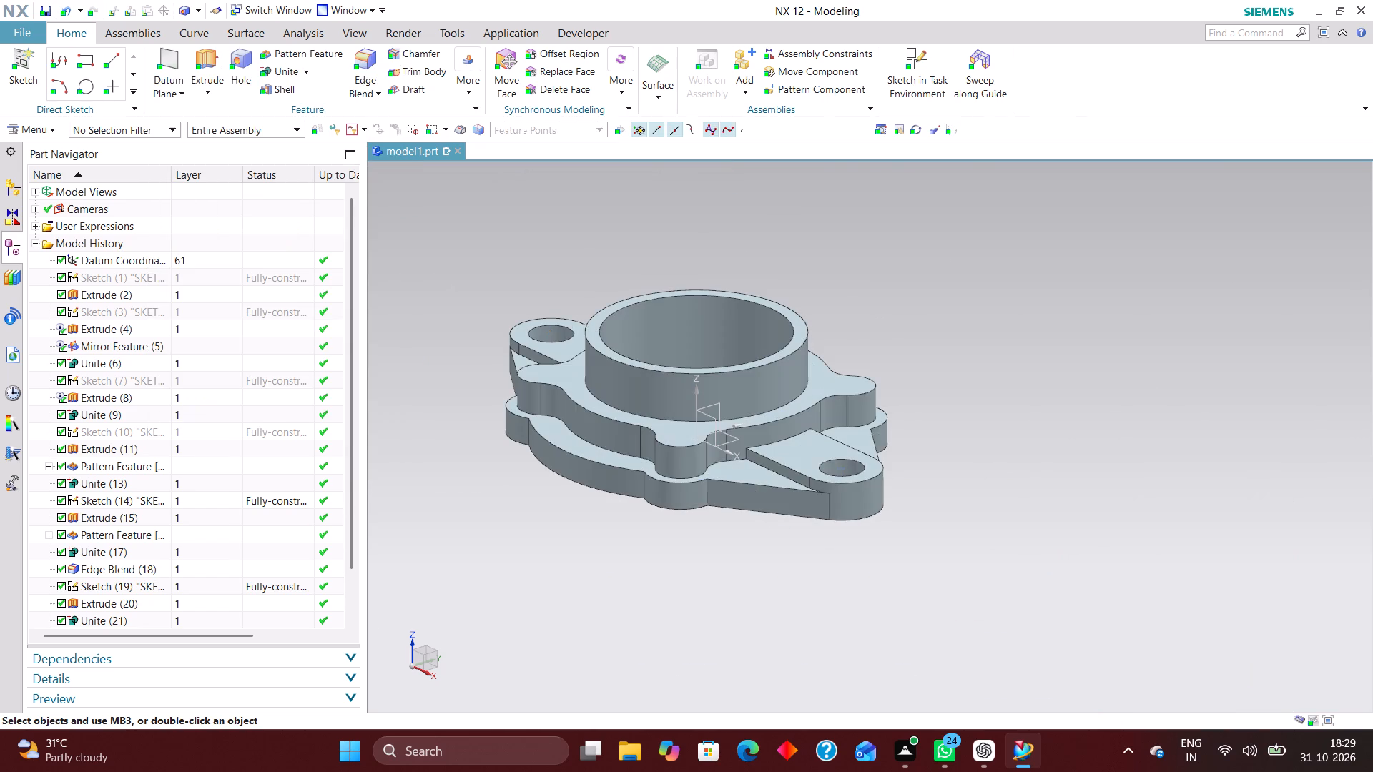
Cut a simple 12 mm diameter through-body hole concentric with the rounded end of one upper flange lobe.
scroll(477, 341, up, 2)
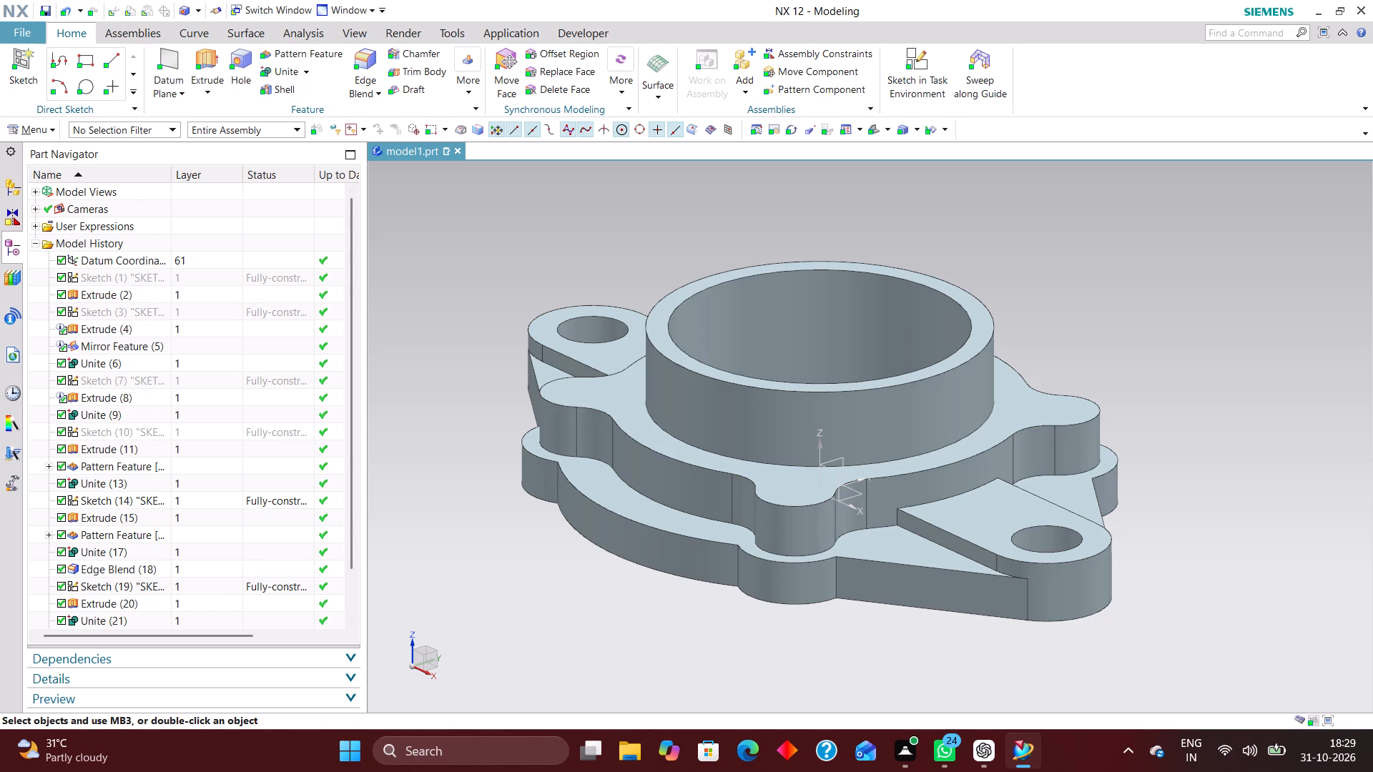
click(240, 60)
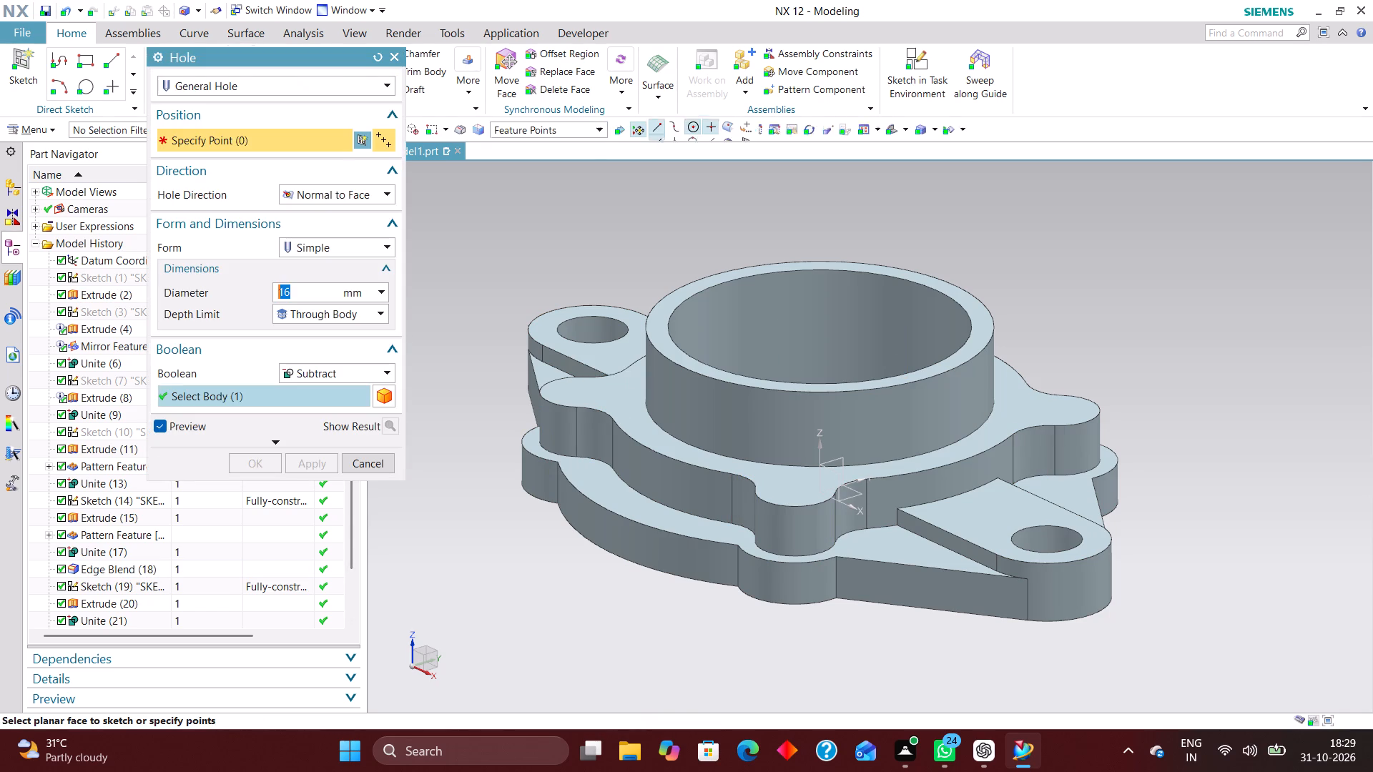
scroll(541, 401, up, 2)
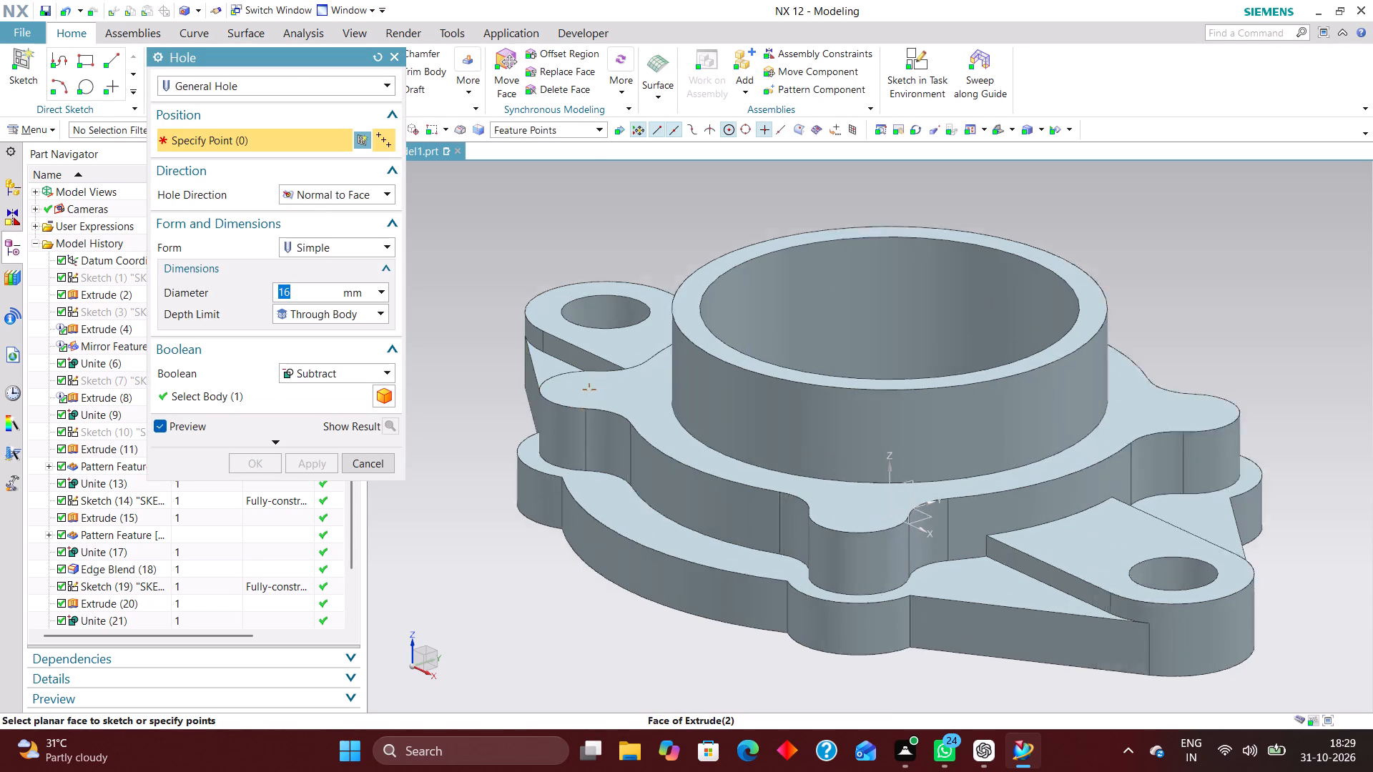
scroll(541, 401, up, 3)
click(551, 396)
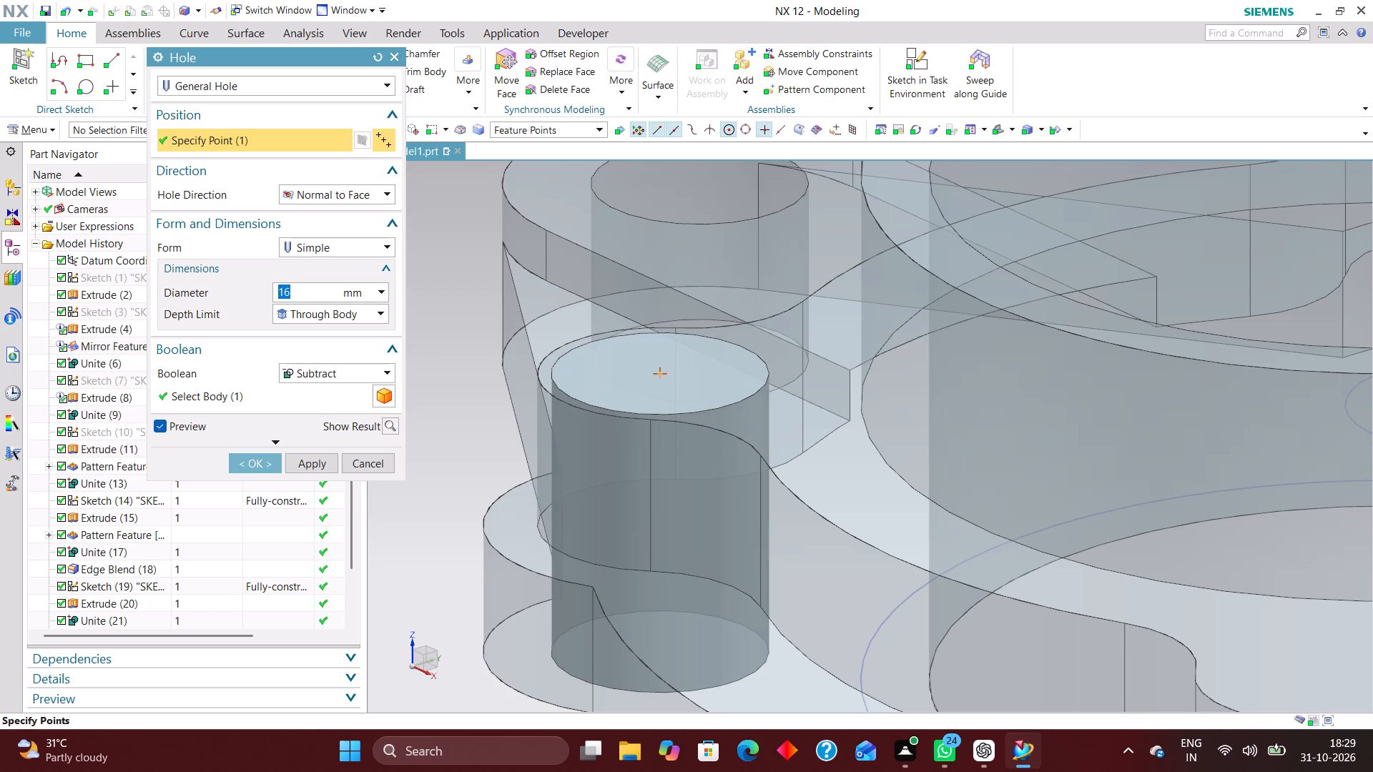
text(12)
key(Return)
scroll(627, 413, down, 3)
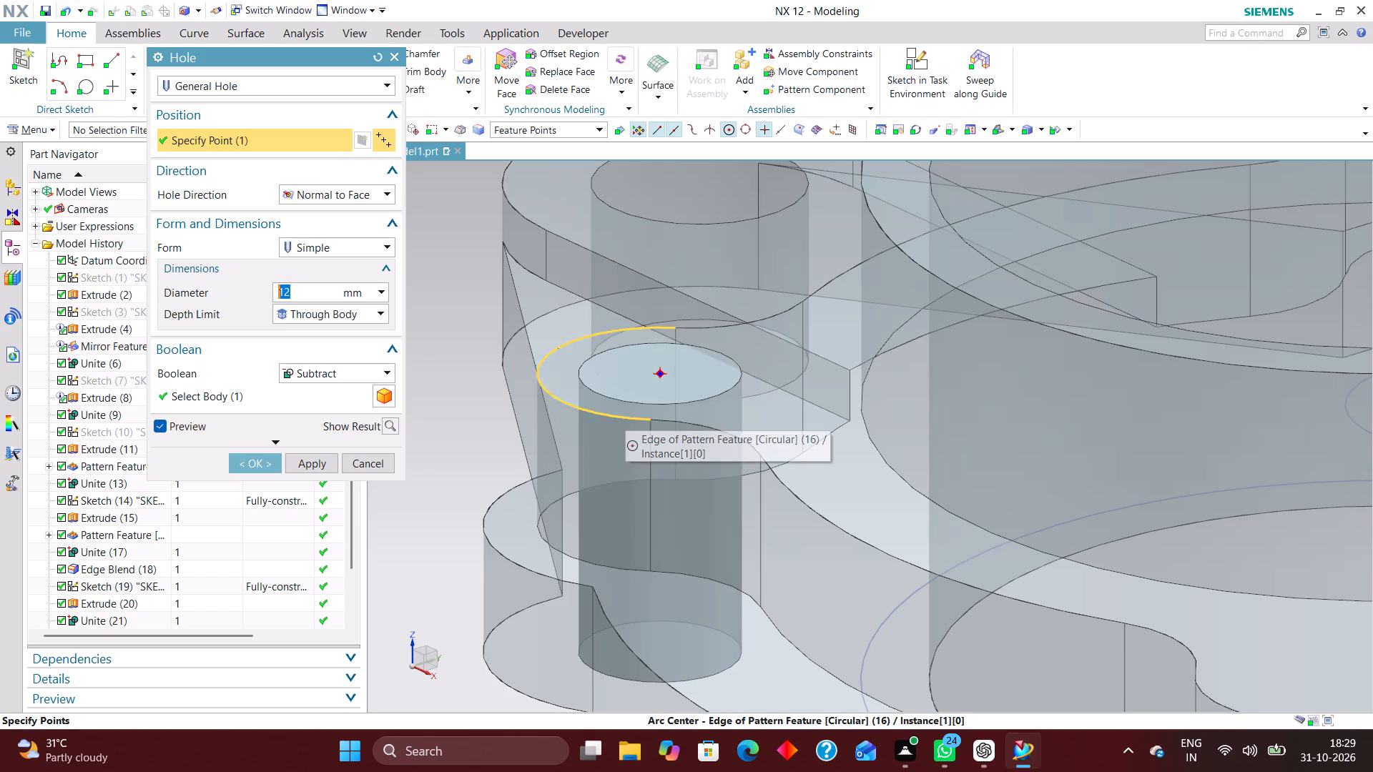
scroll(624, 412, down, 5)
scroll(819, 482, up, 4)
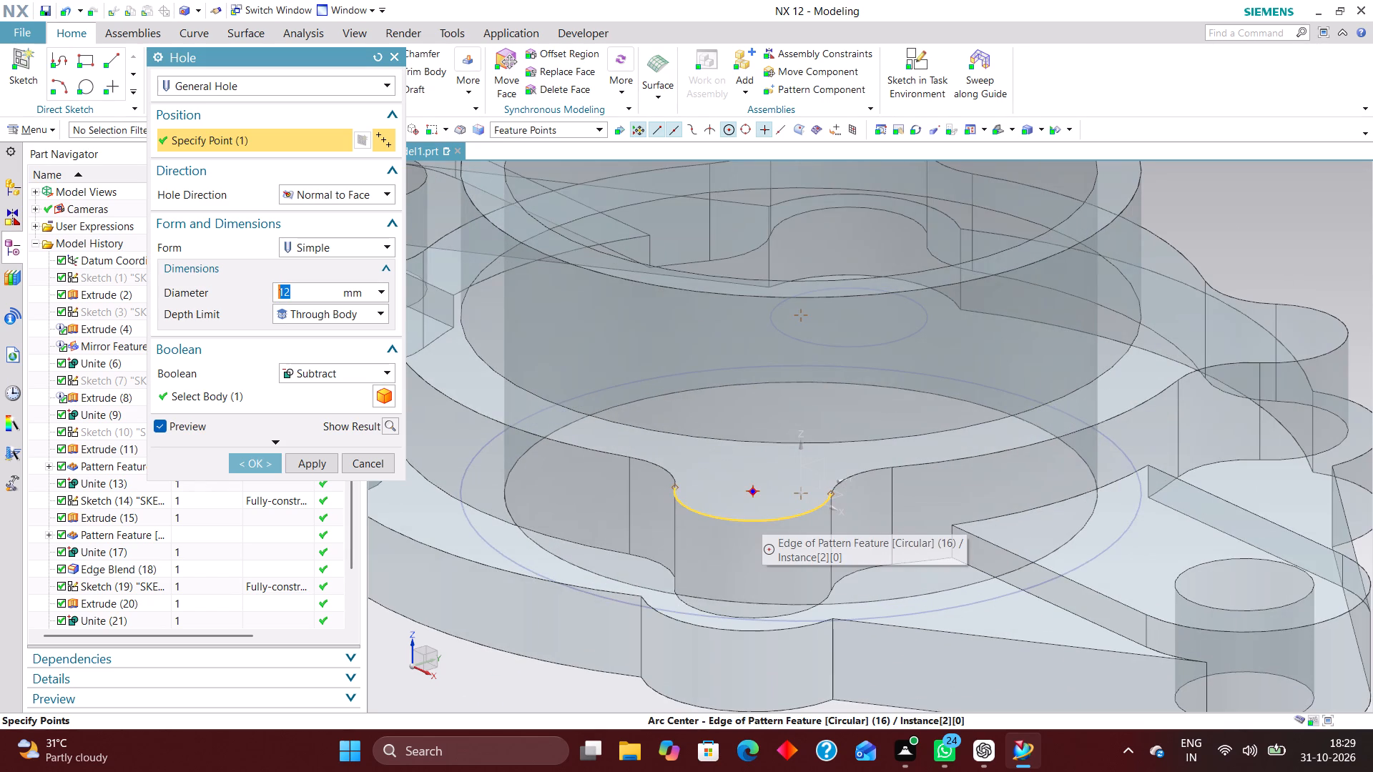
click(250, 459)
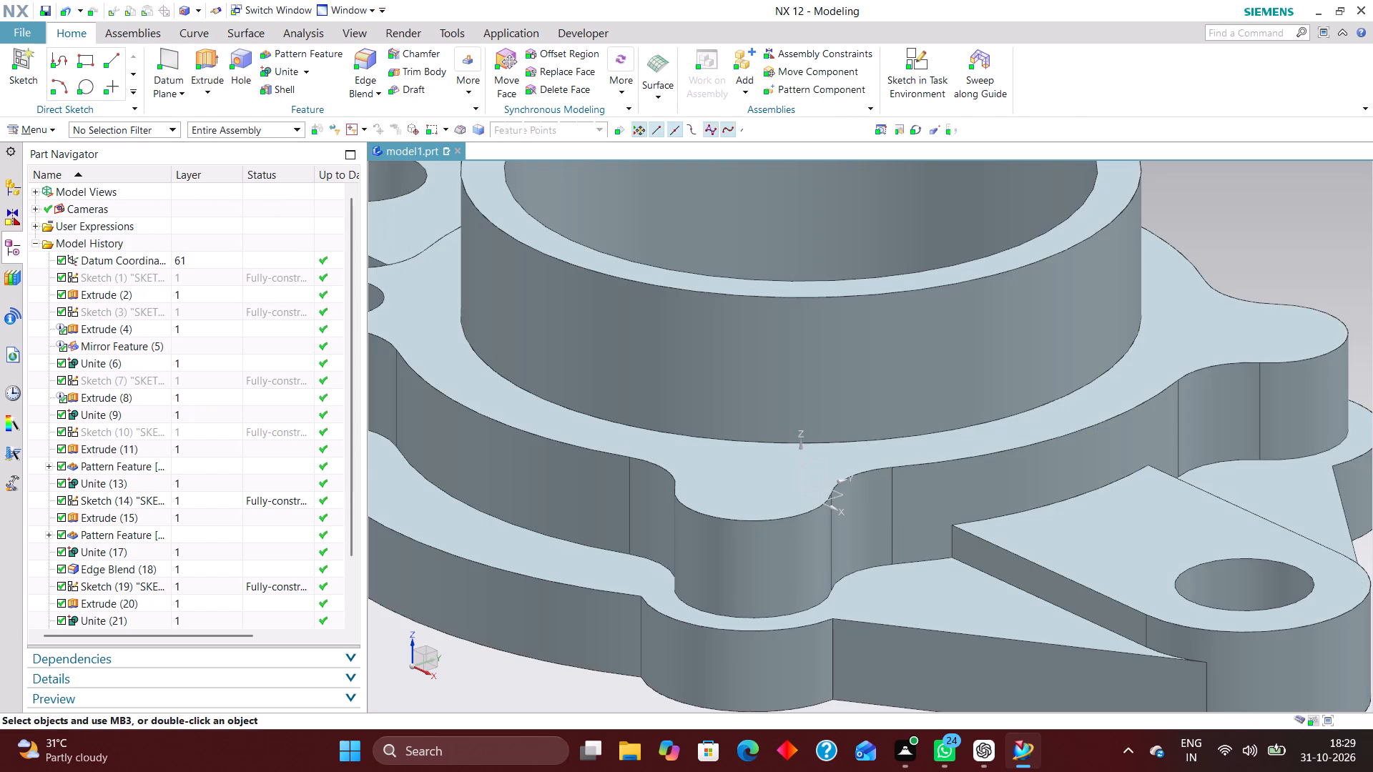
Pattern the 12 mm lobe hole circularly about the Z datum axis with a count of 4 and 90° pitch.
scroll(744, 489, down, 4)
middle_drag(607, 488, 581, 500)
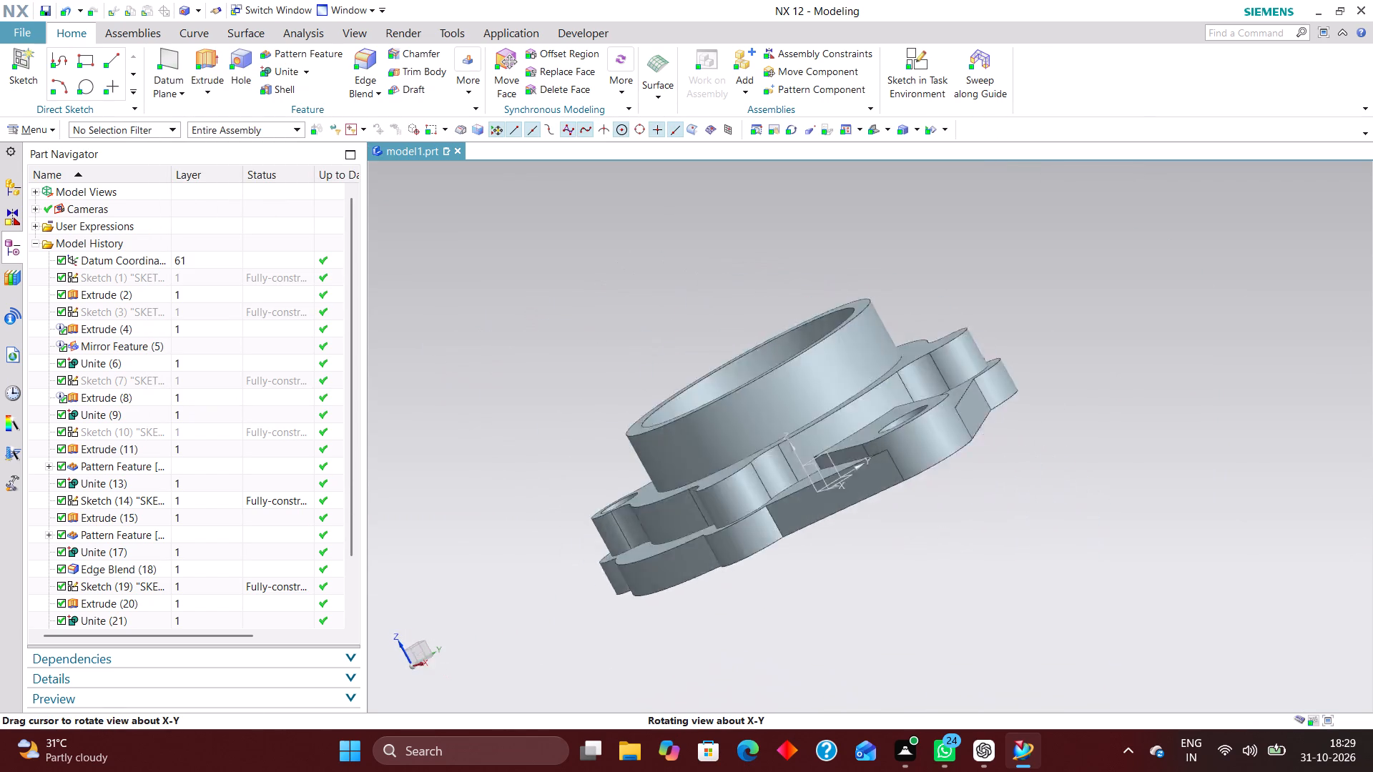
middle_drag(581, 500, 600, 520)
scroll(340, 178, up, 1)
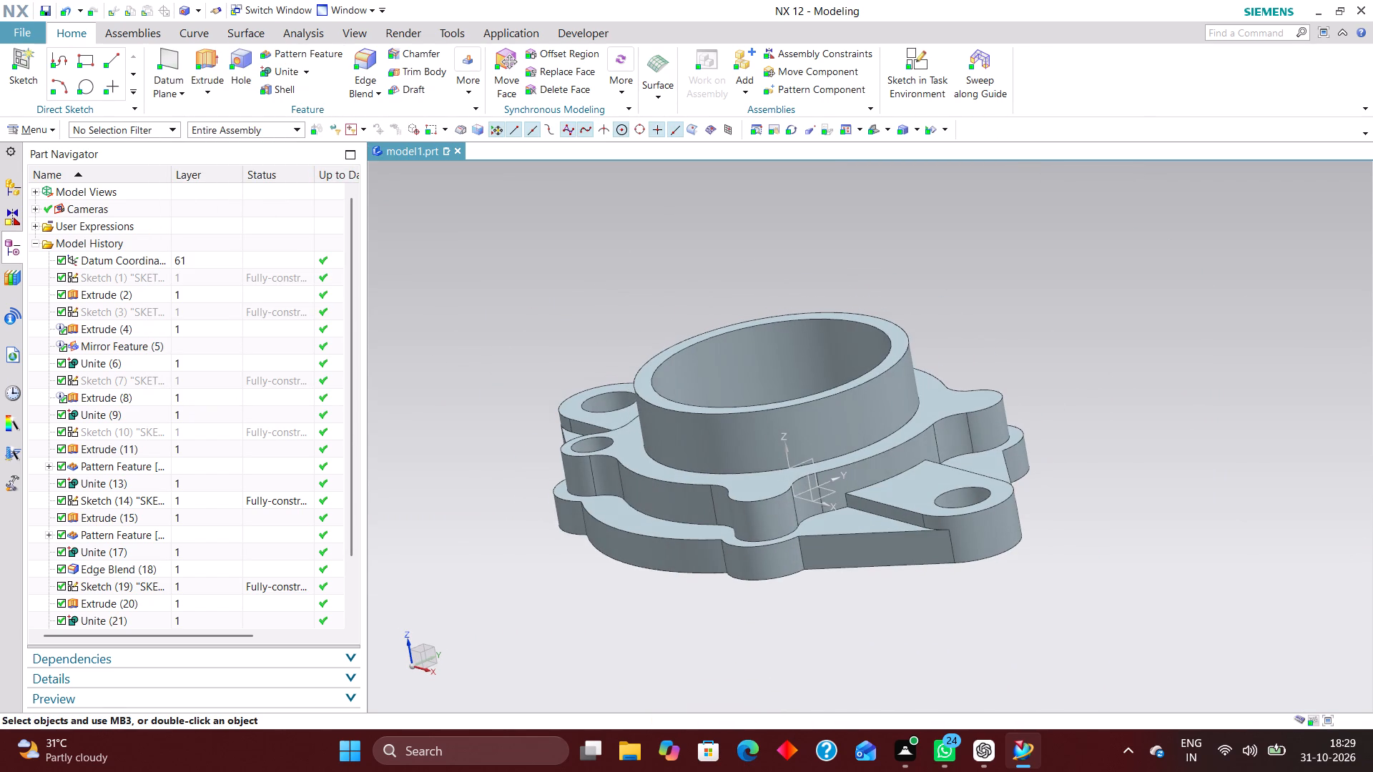
click(307, 56)
double_click(592, 444)
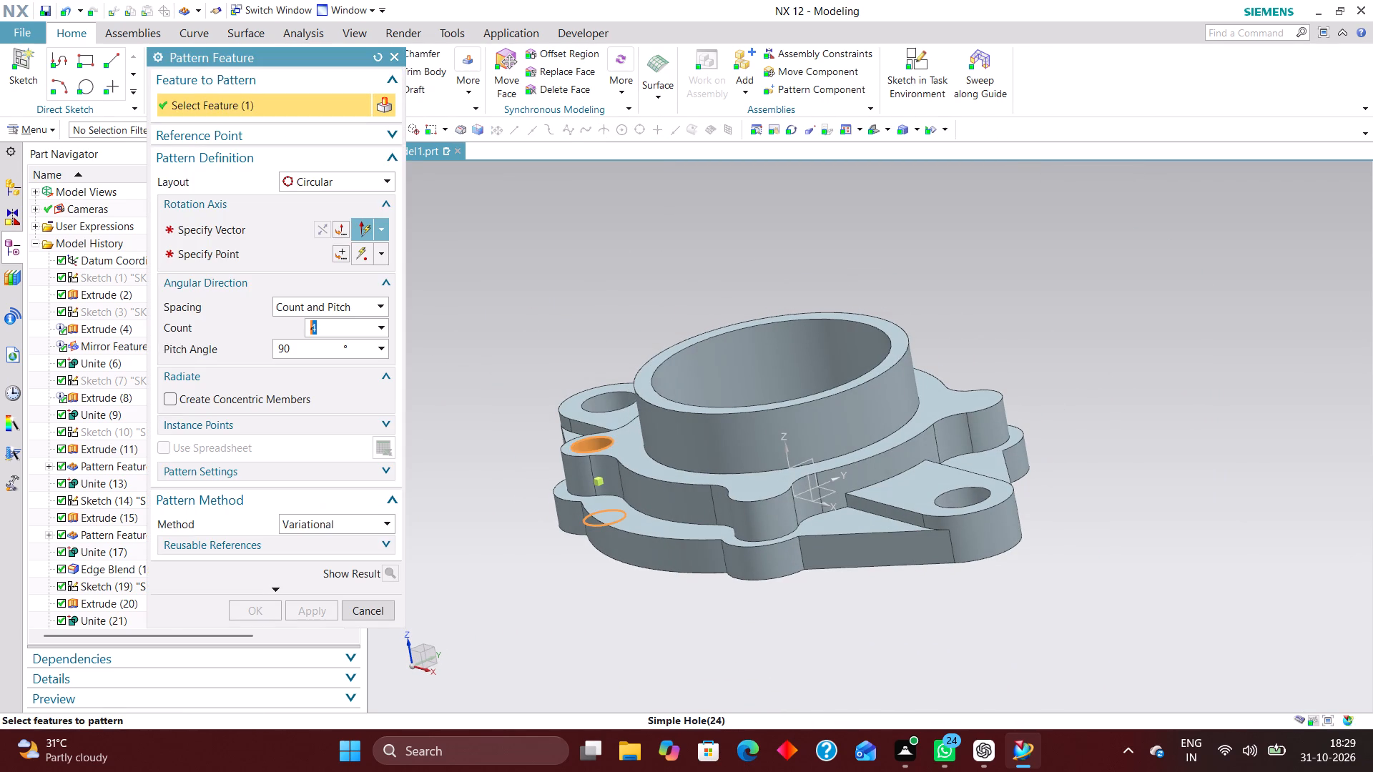
click(250, 229)
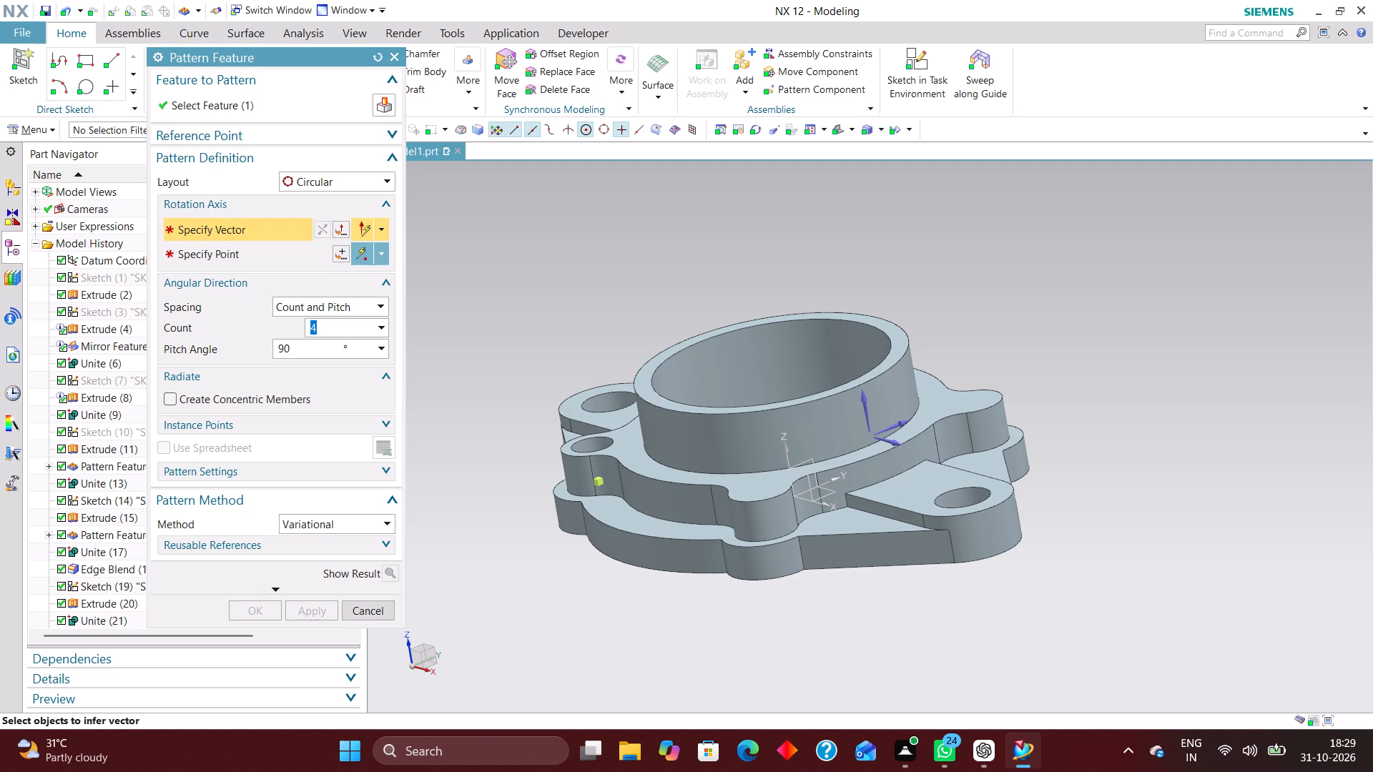
click(787, 448)
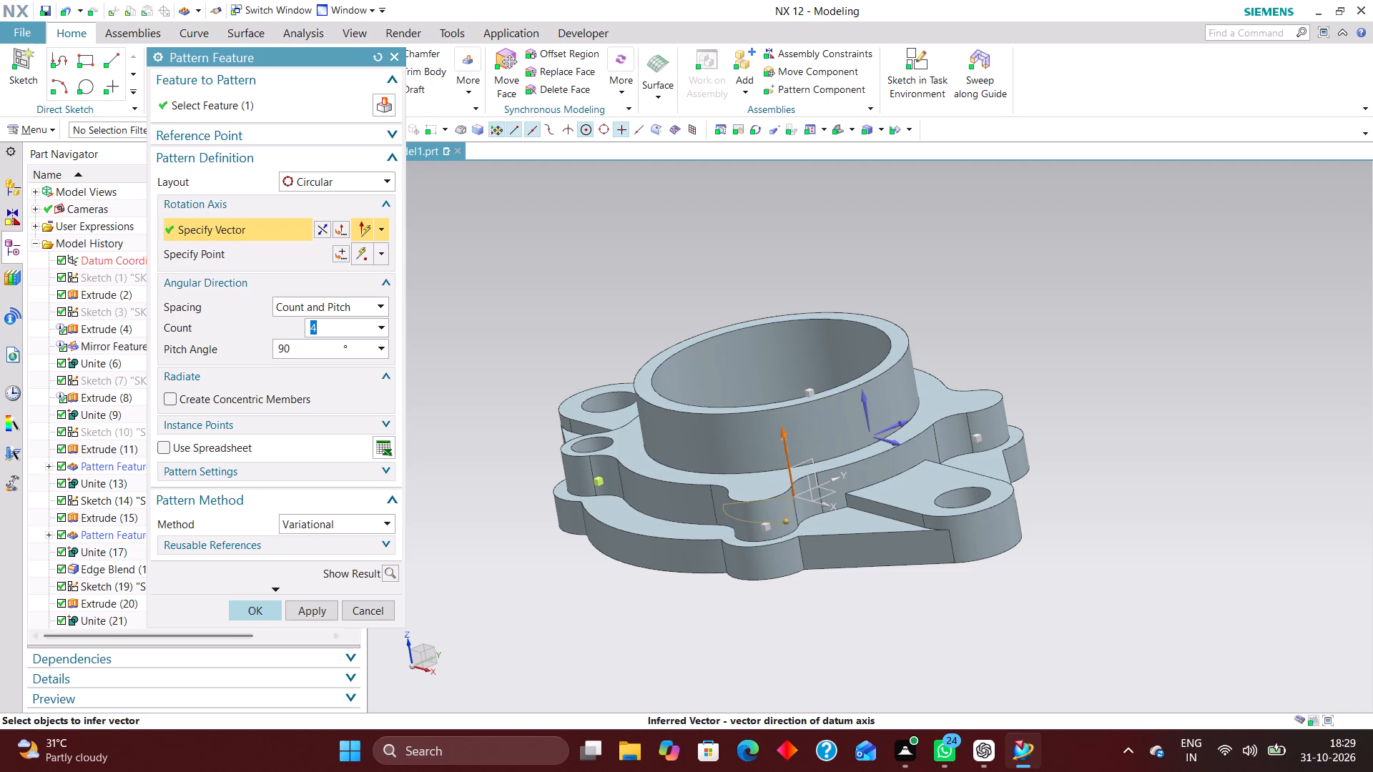
click(253, 606)
Start a 3 mm radius edge blend on the two vertical edges where the first base flange lobe meets the outer wall.
middle_drag(511, 578, 543, 647)
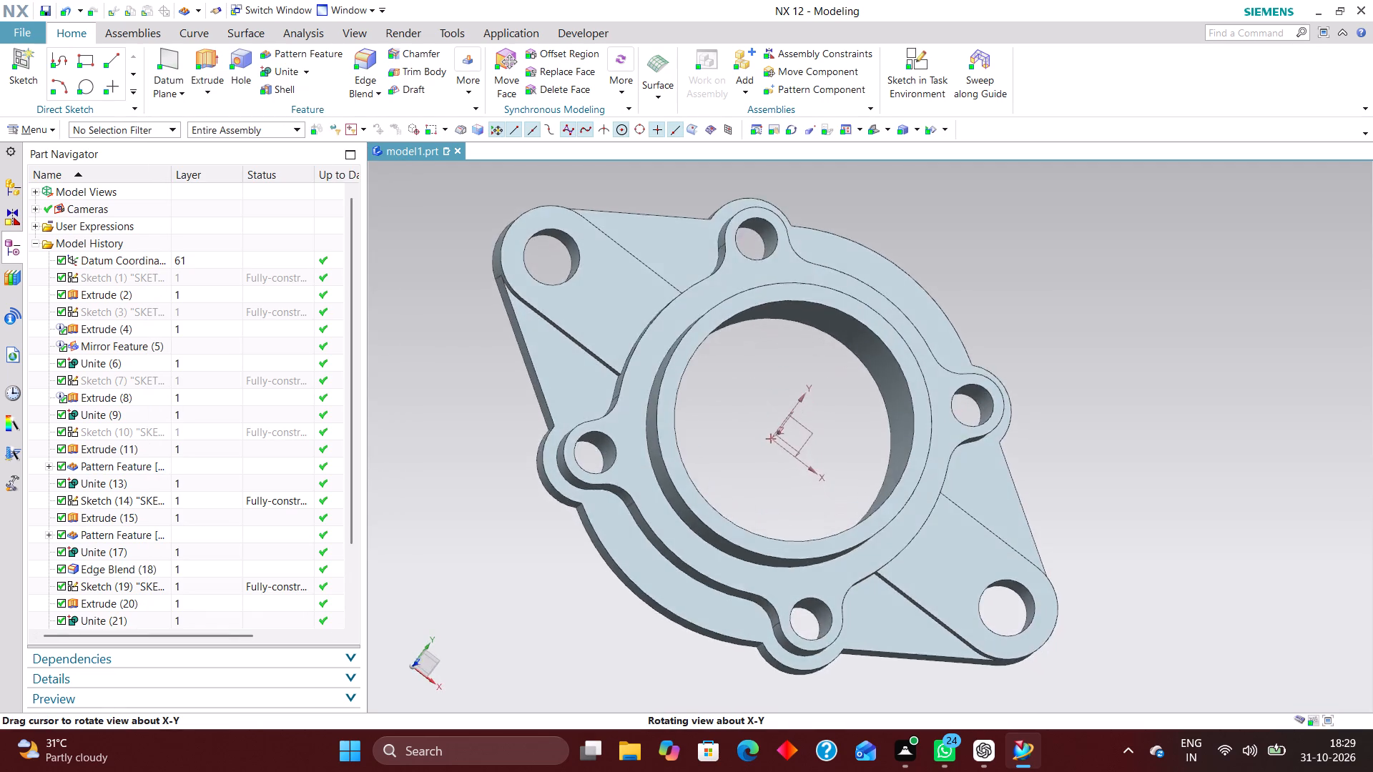
middle_drag(543, 647, 605, 535)
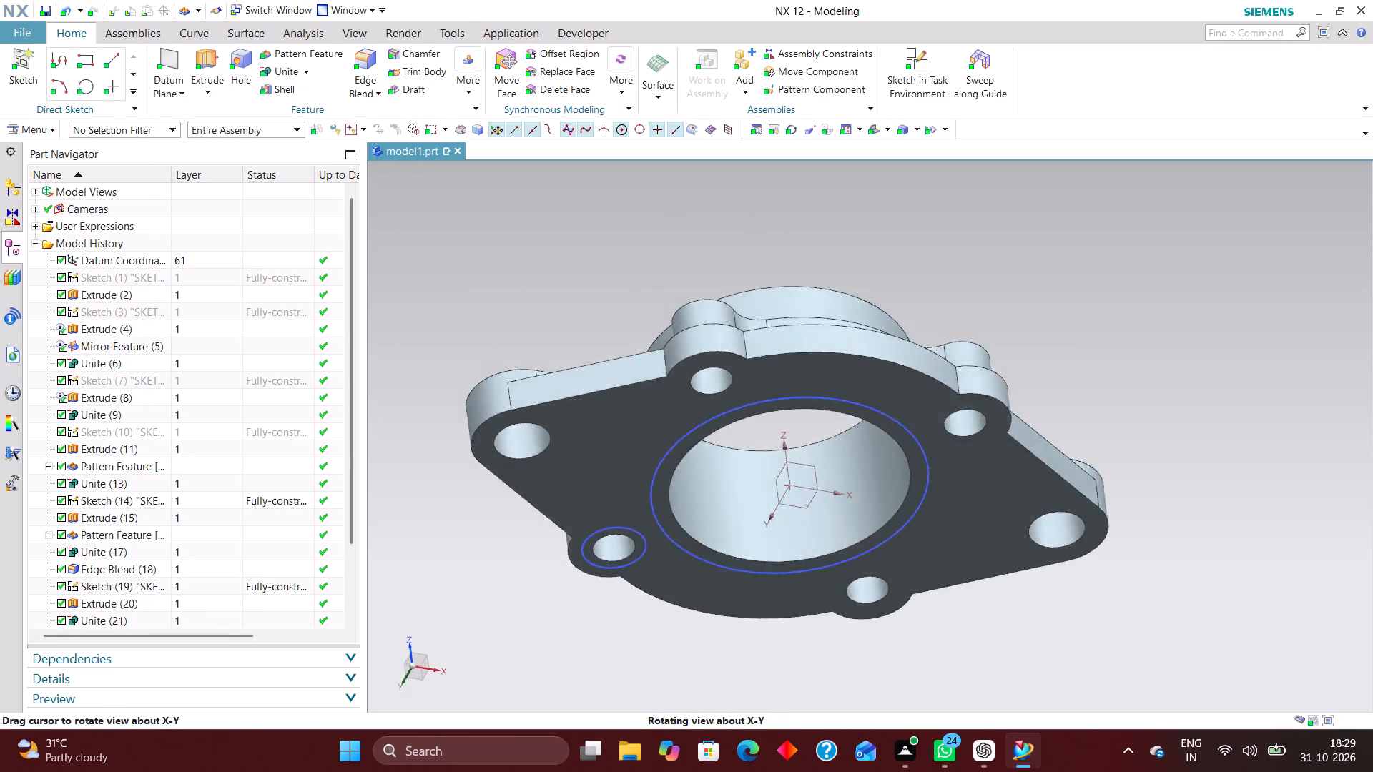
middle_drag(605, 535, 590, 618)
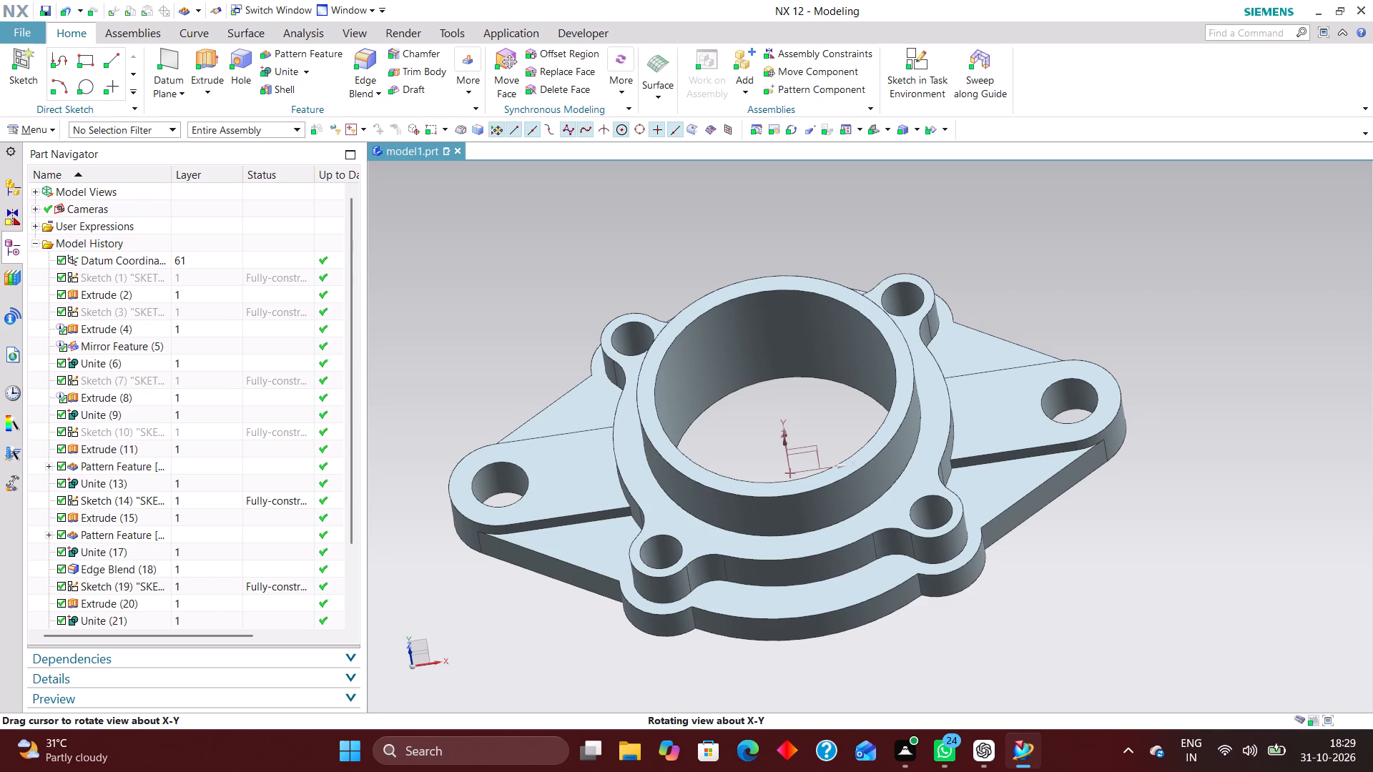
middle_drag(590, 618, 589, 615)
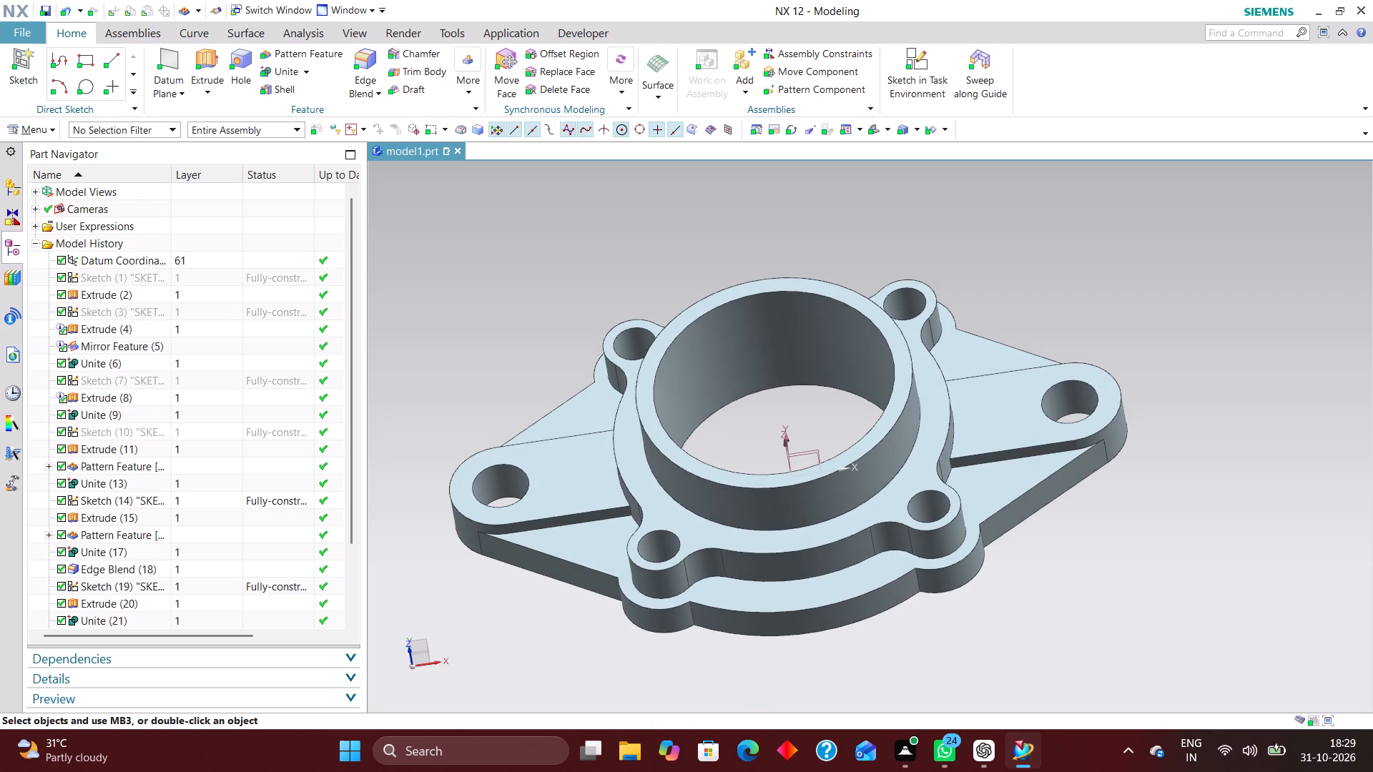
scroll(694, 663, up, 2)
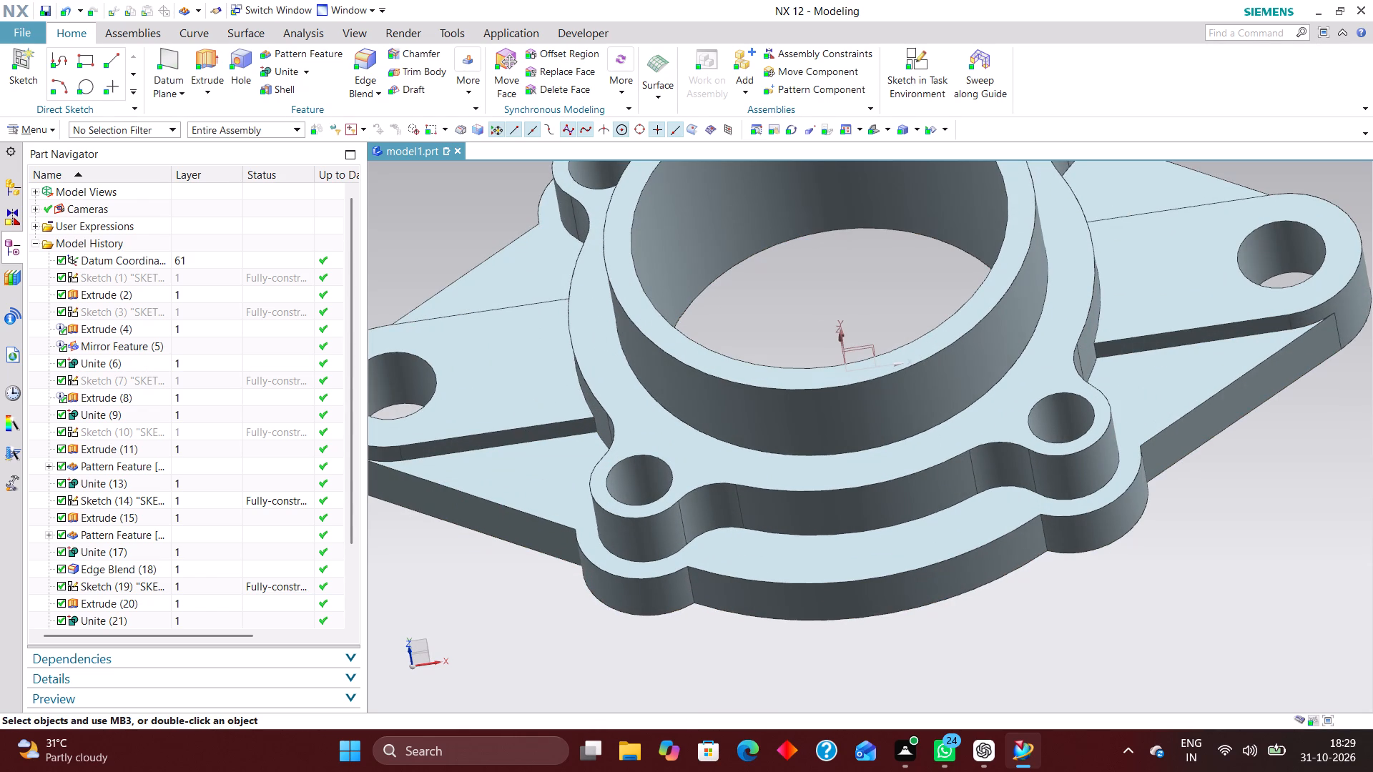
click(363, 56)
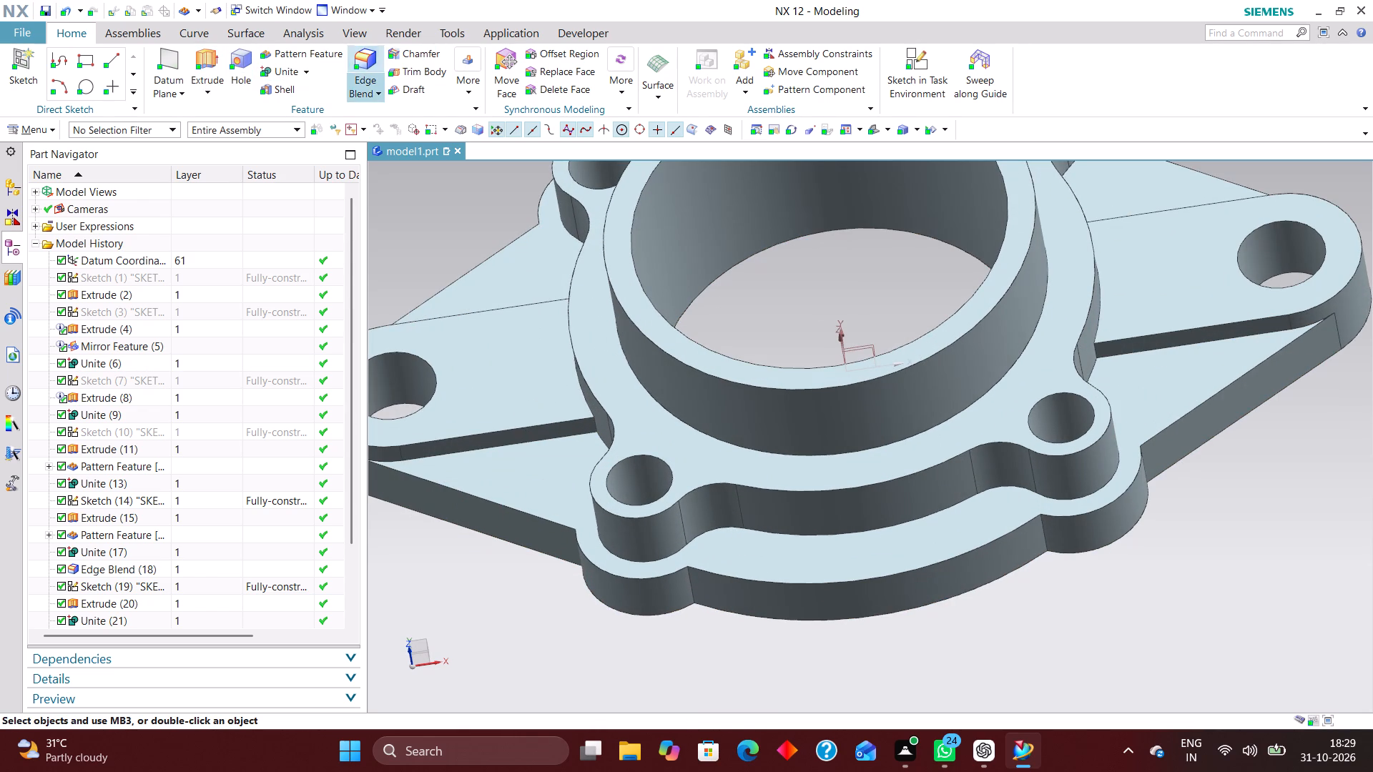
scroll(575, 569, up, 4)
middle_drag(586, 544, 629, 518)
scroll(728, 477, down, 3)
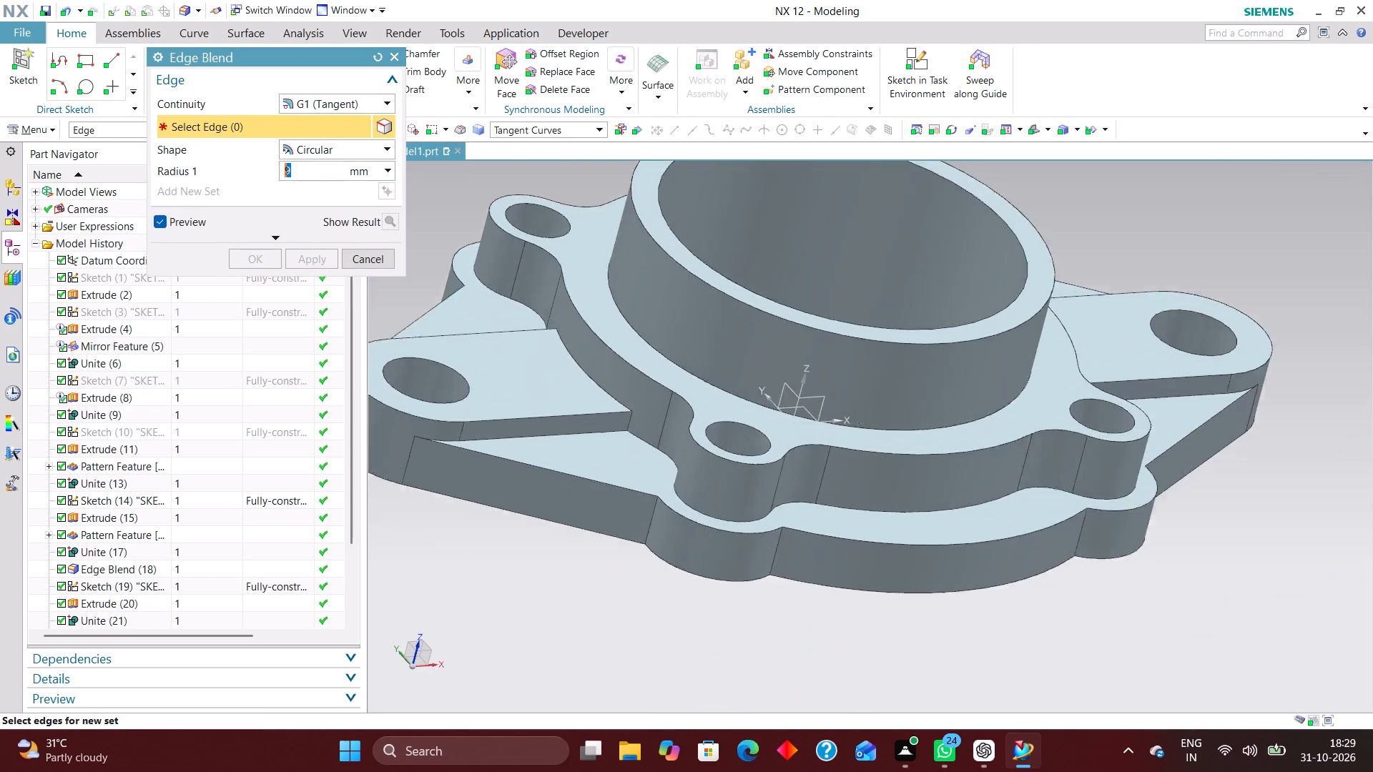
scroll(768, 499, down, 2)
scroll(677, 508, up, 5)
click(687, 525)
scroll(610, 497, down, 3)
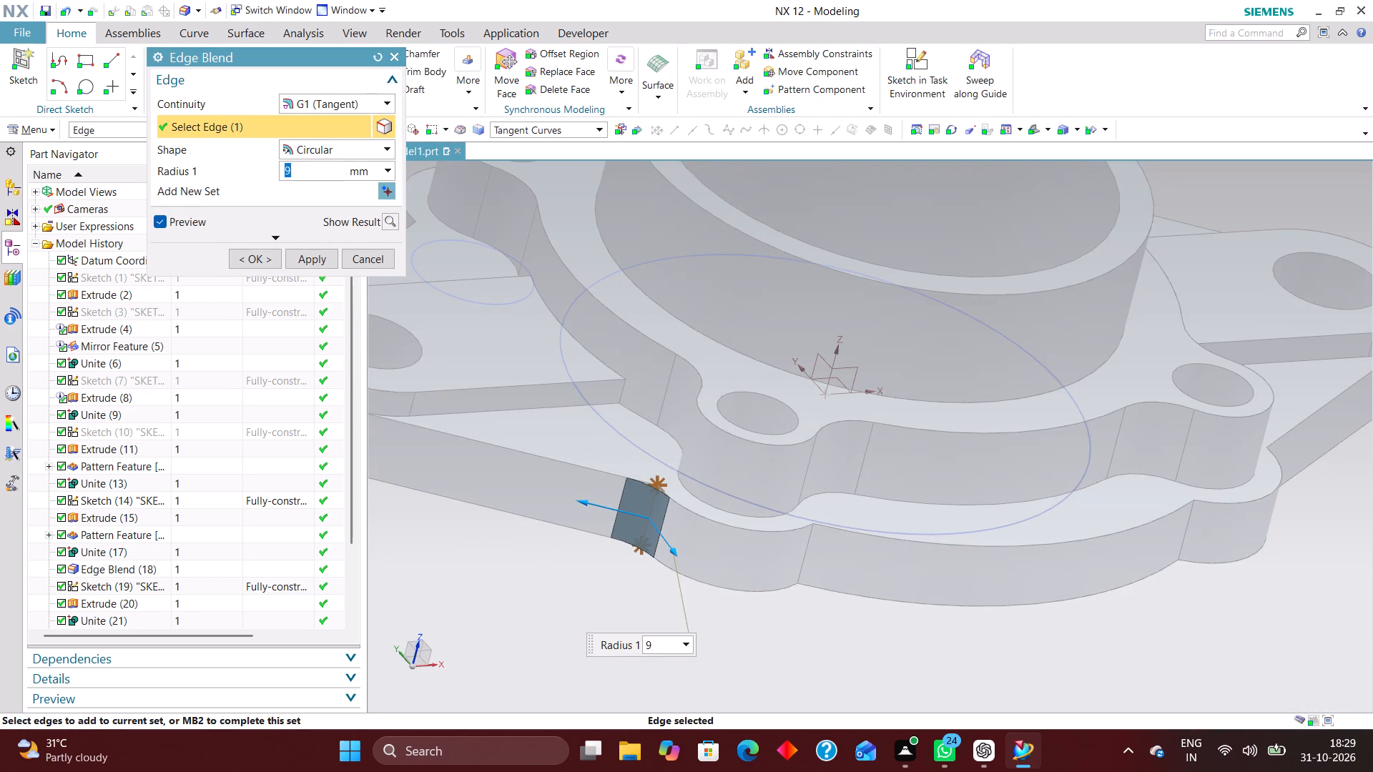
drag(606, 592, 561, 591)
key(3)
key(Return)
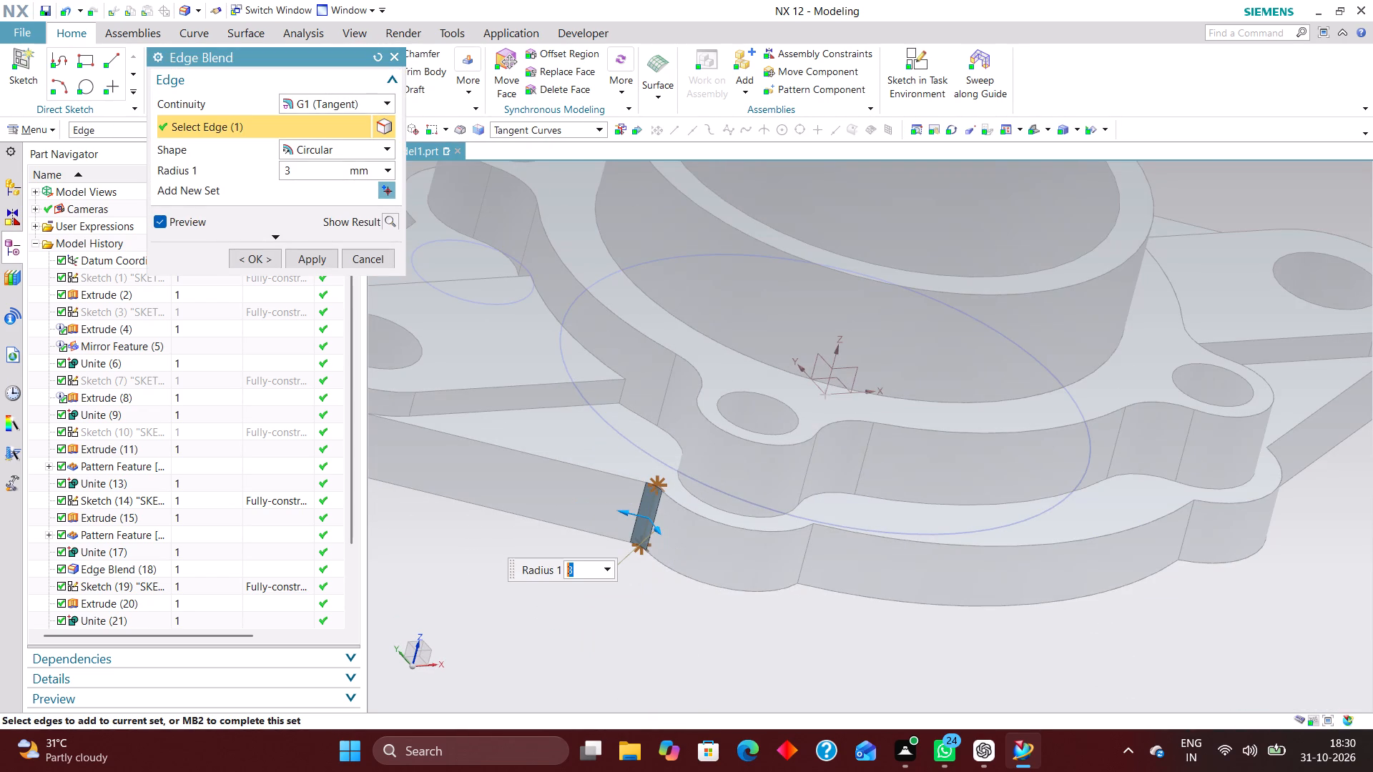
scroll(807, 553, up, 2)
click(810, 548)
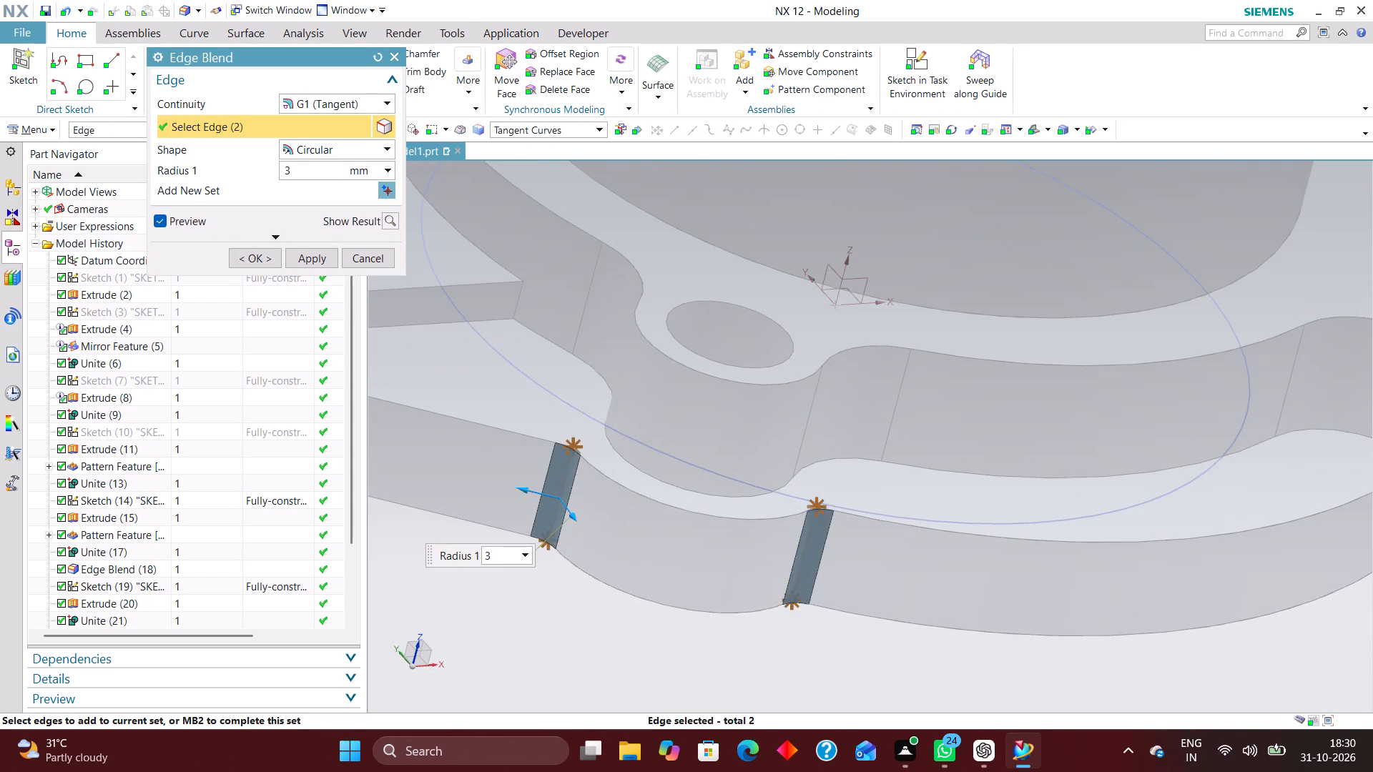
Add the two vertical edges on either side of the adjacent second base lobe to the 3 mm blend.
scroll(660, 559, down, 4)
scroll(1009, 563, up, 4)
click(888, 523)
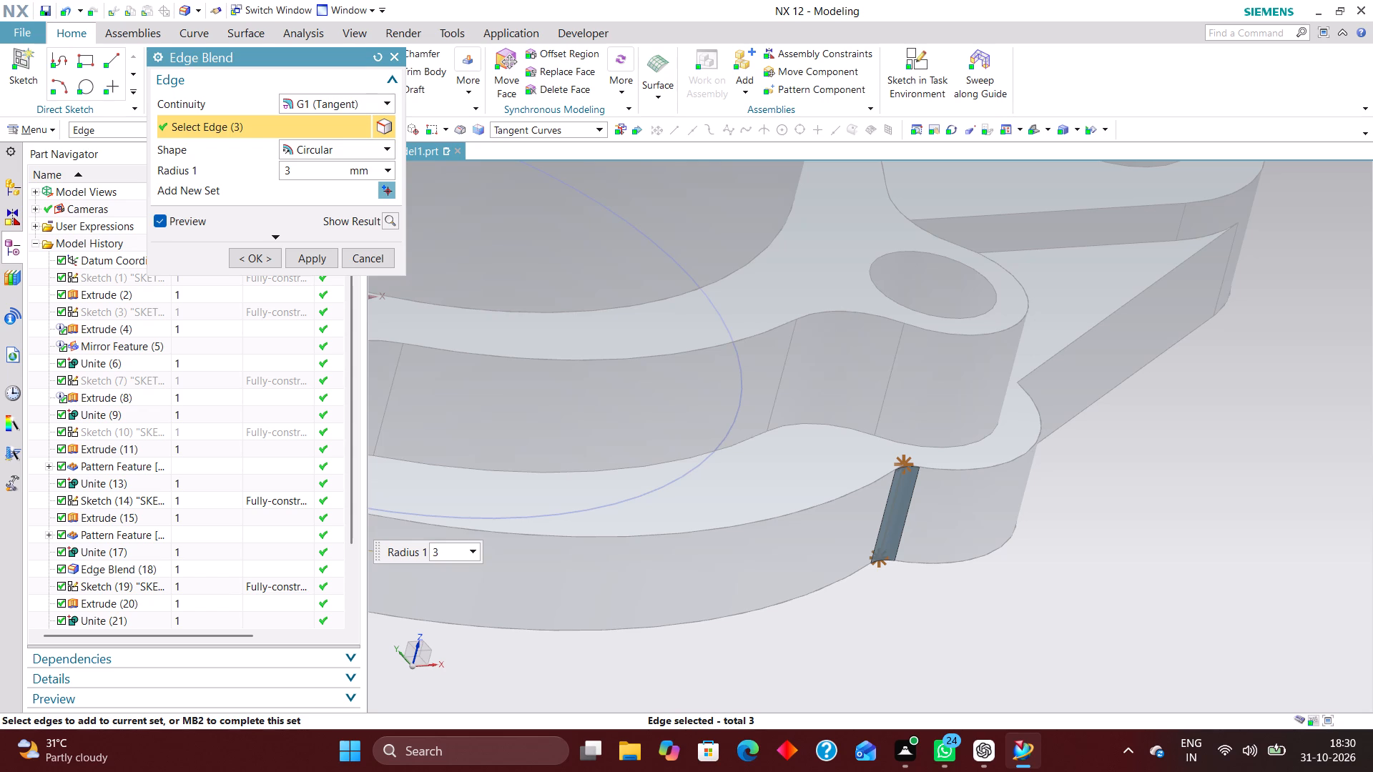
scroll(818, 536, down, 4)
middle_drag(919, 557, 813, 581)
scroll(683, 534, up, 3)
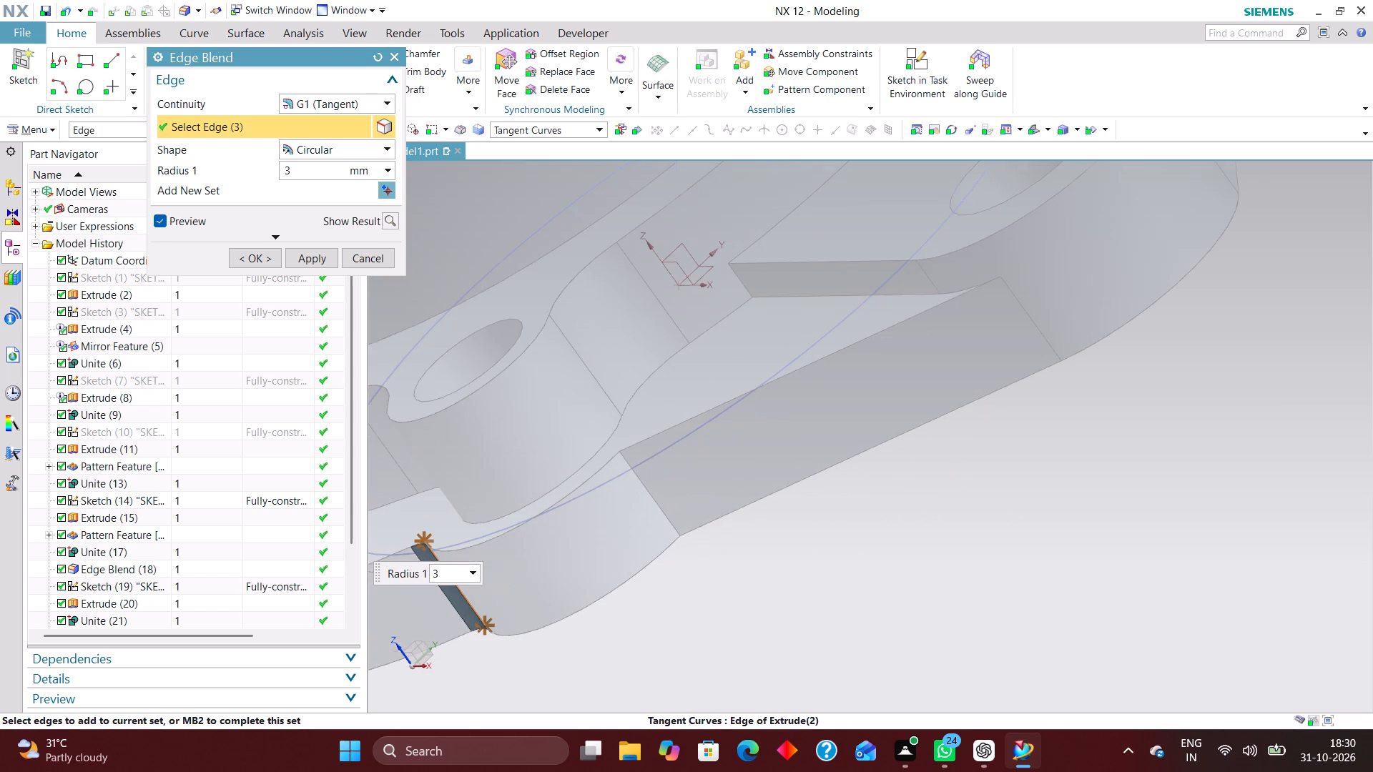
scroll(684, 528, up, 1)
click(661, 515)
Add the two vertical edges on either side of the third base lobe to the 3 mm blend.
scroll(696, 549, down, 4)
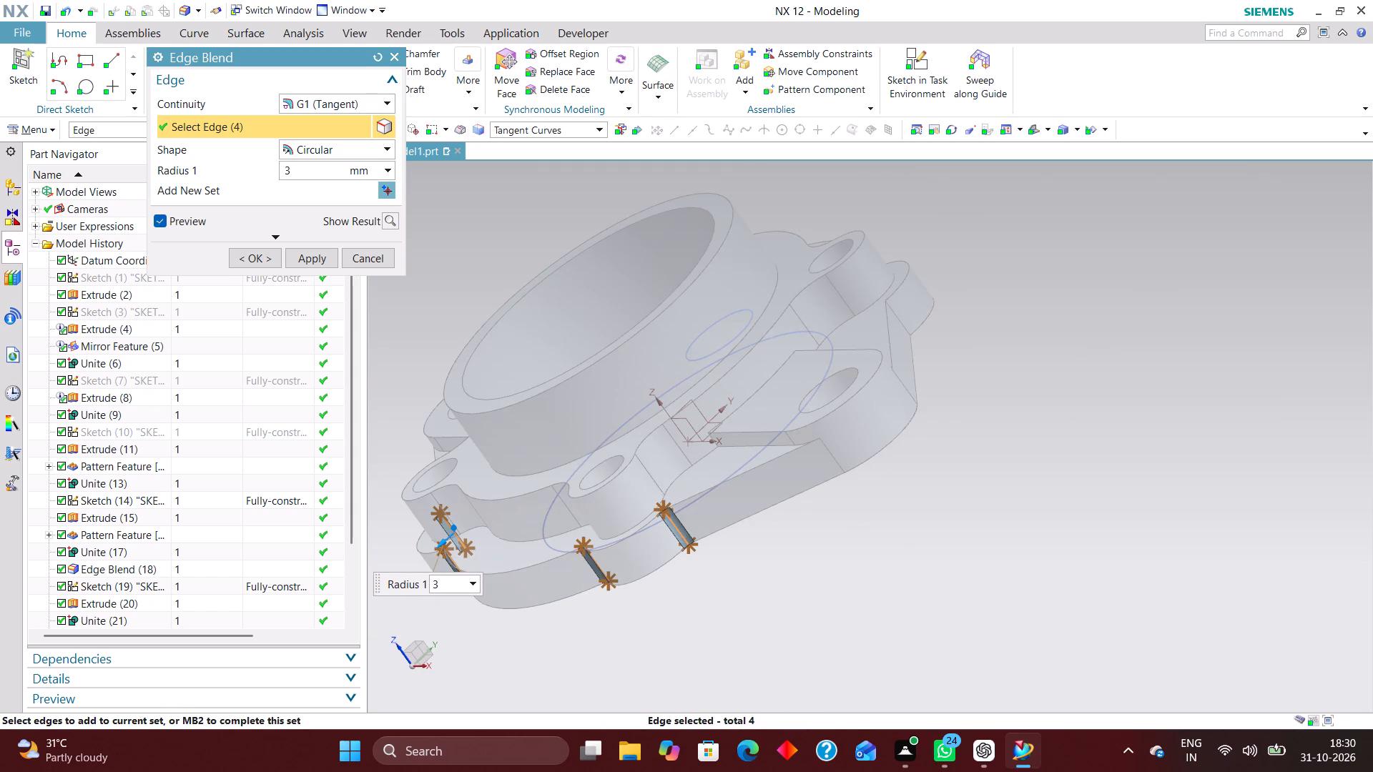
scroll(850, 505, down, 4)
scroll(885, 450, up, 3)
middle_drag(900, 470, 862, 513)
scroll(776, 500, up, 4)
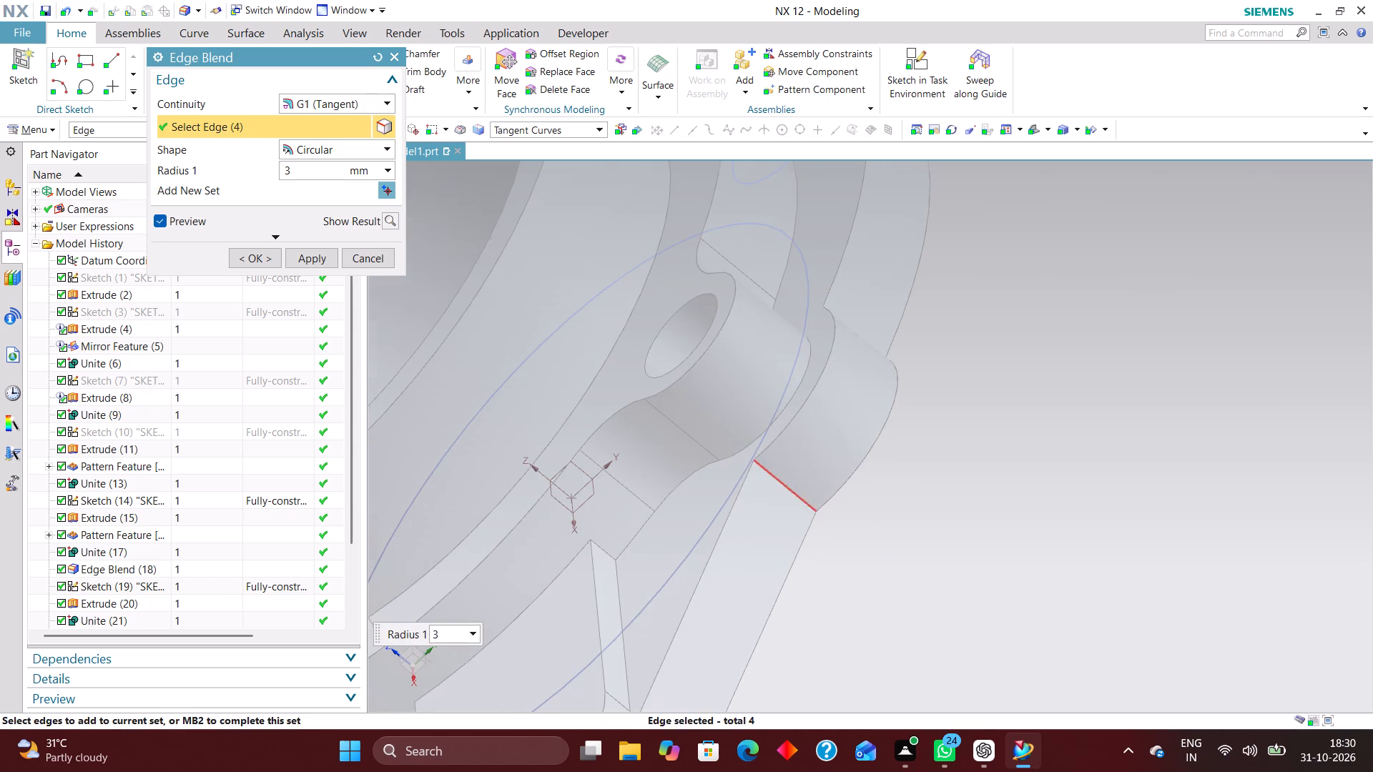
click(784, 493)
middle_drag(875, 497, 836, 540)
click(684, 578)
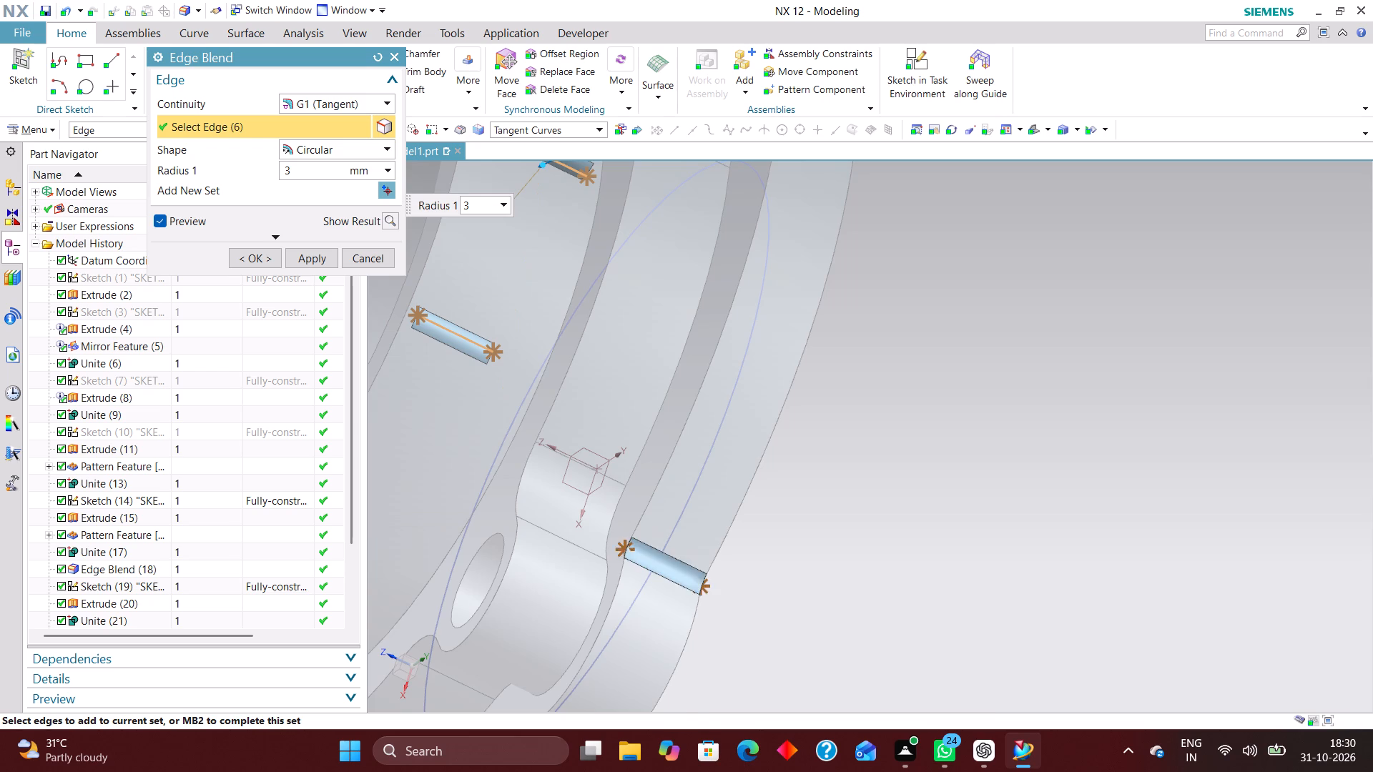
Add the two vertical edges of the fourth base lobe and complete the 3 mm edge blend.
scroll(784, 543, down, 5)
scroll(792, 402, up, 4)
click(797, 390)
middle_drag(935, 408, 923, 436)
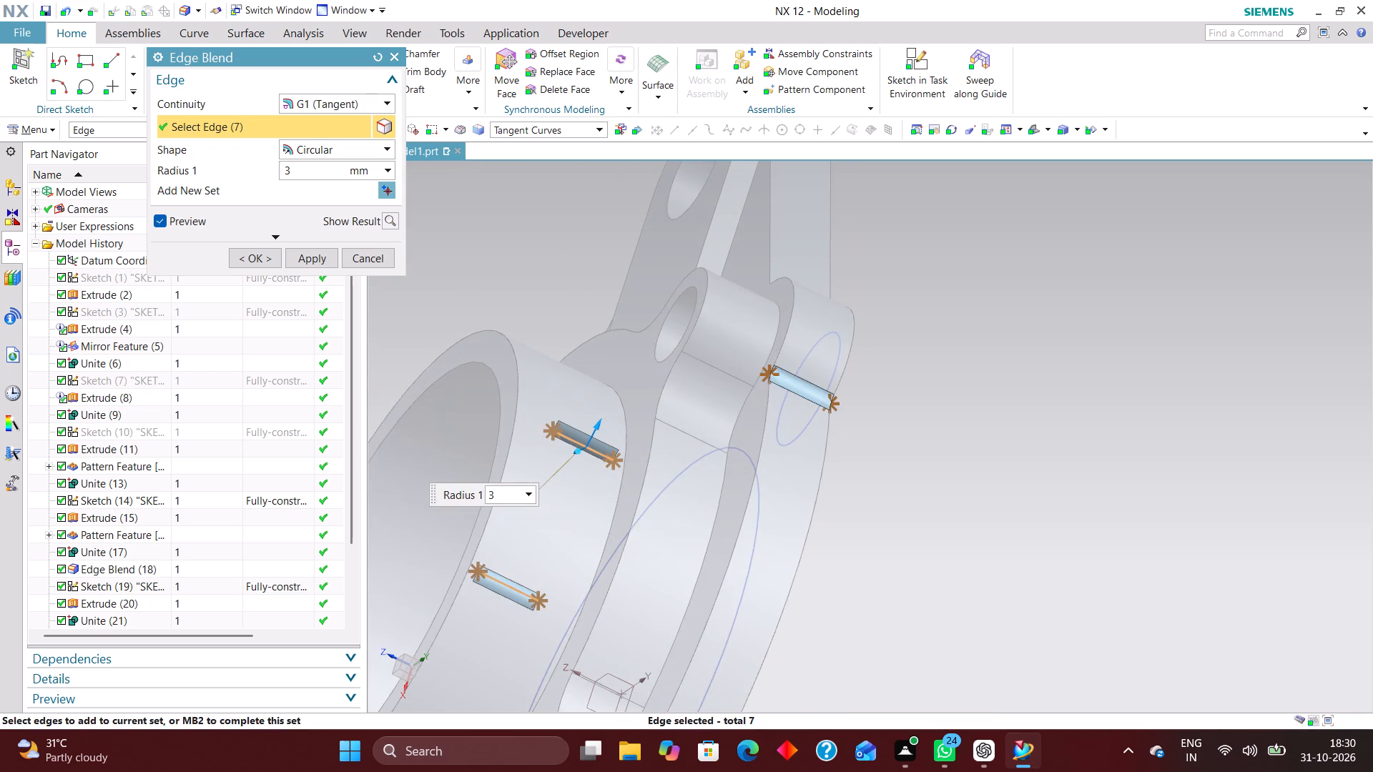
middle_drag(923, 436, 901, 500)
click(740, 633)
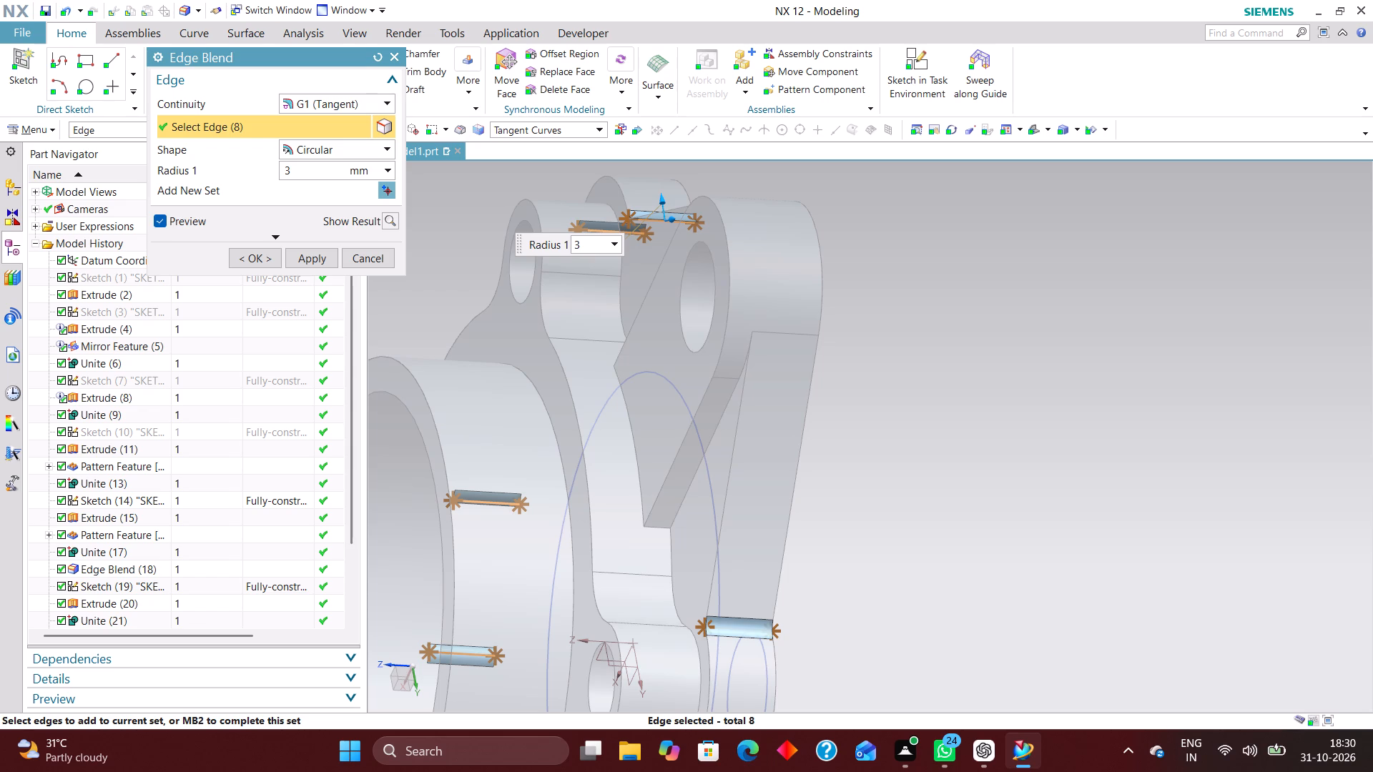
scroll(996, 436, down, 3)
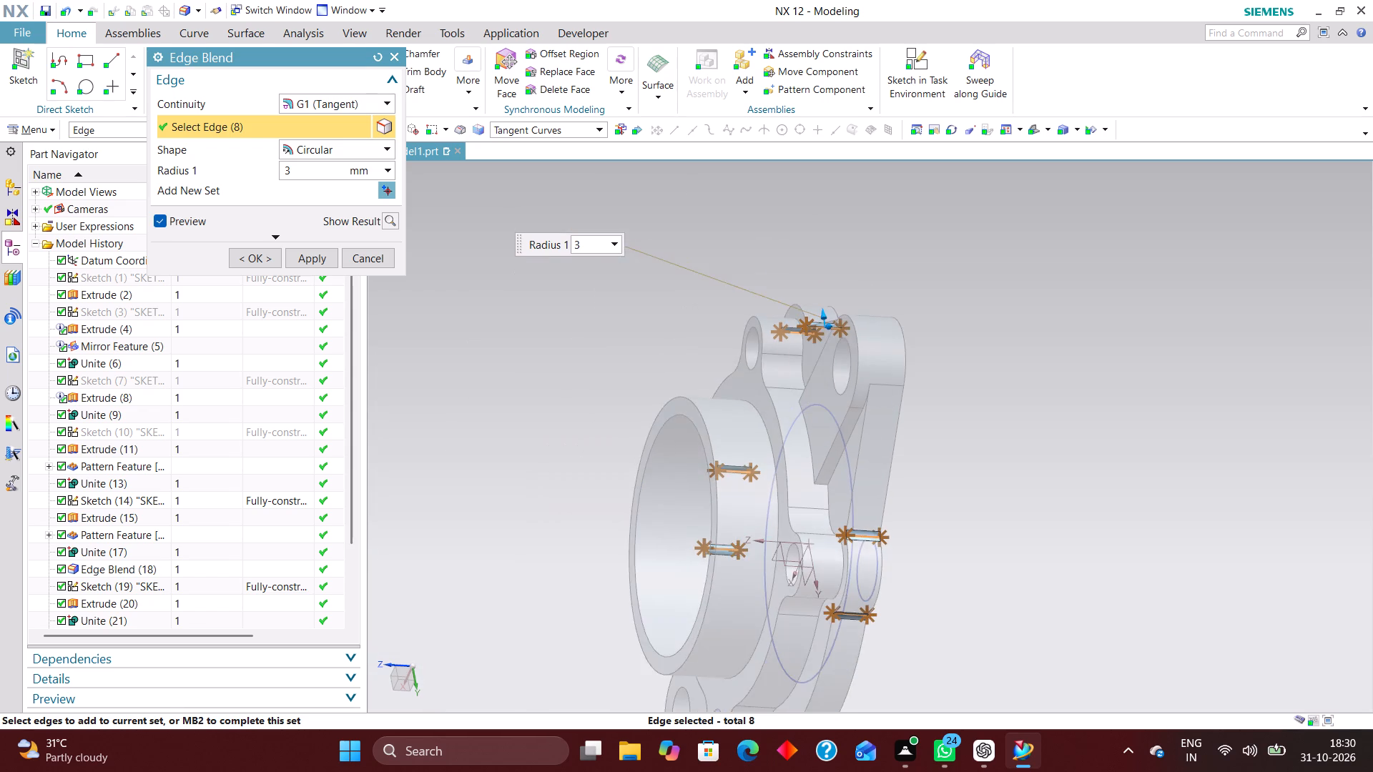
middle_drag(997, 449, 949, 595)
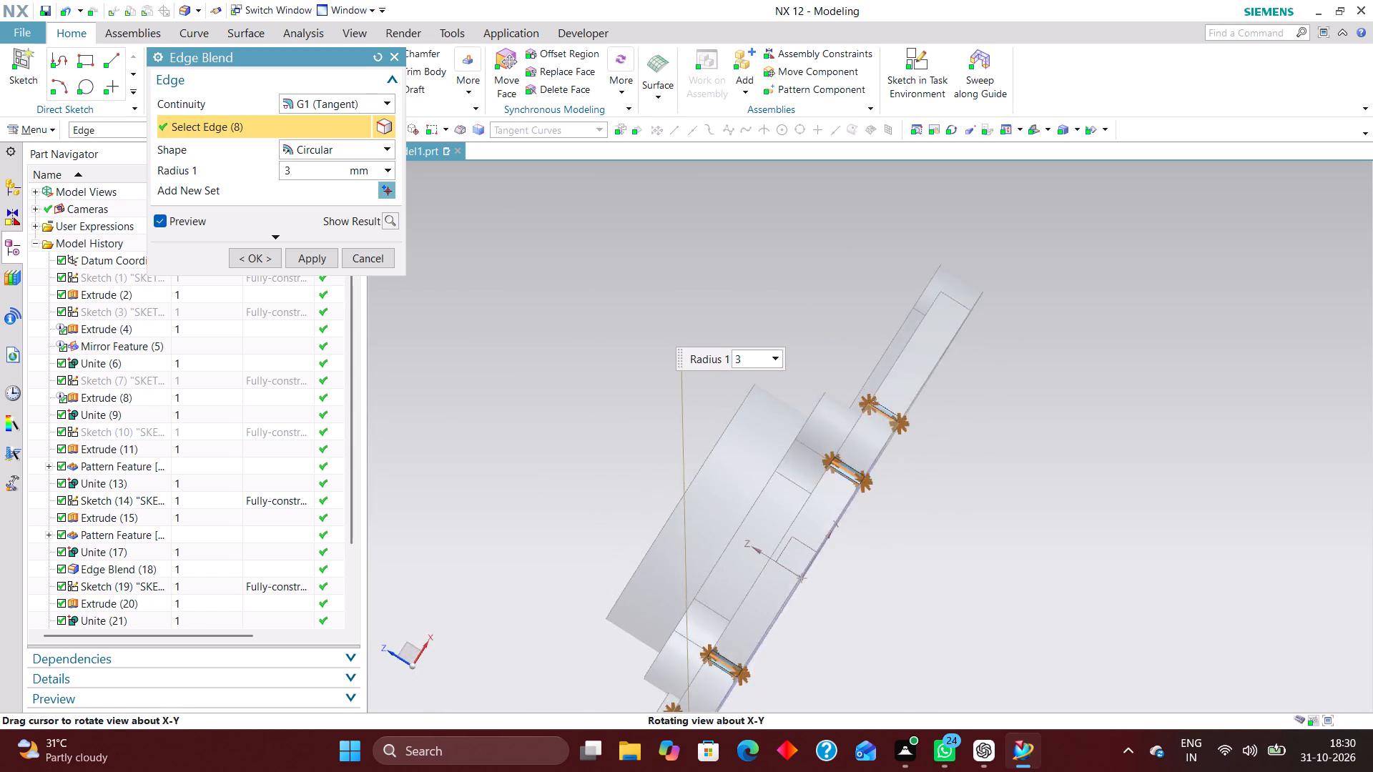
middle_drag(949, 595, 1025, 506)
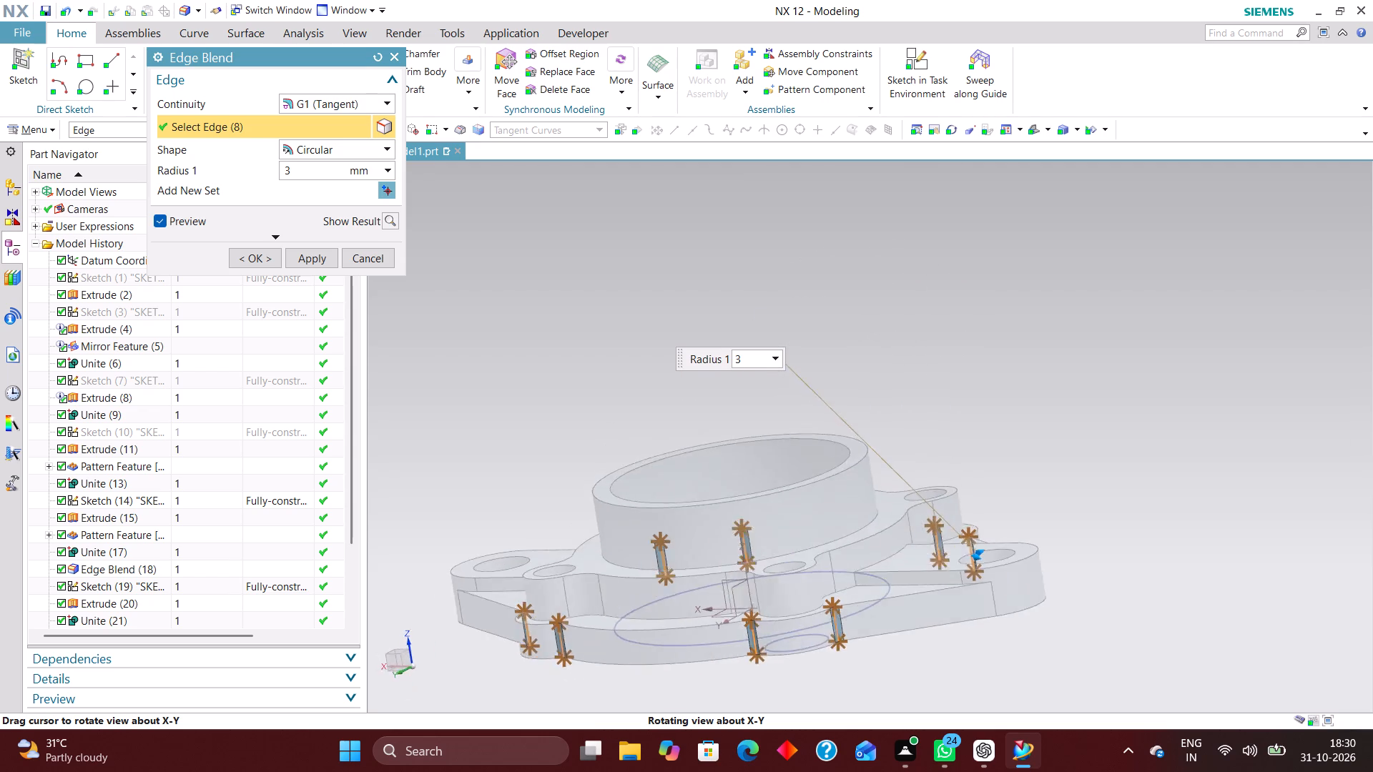
middle_drag(1025, 506, 1082, 493)
click(267, 260)
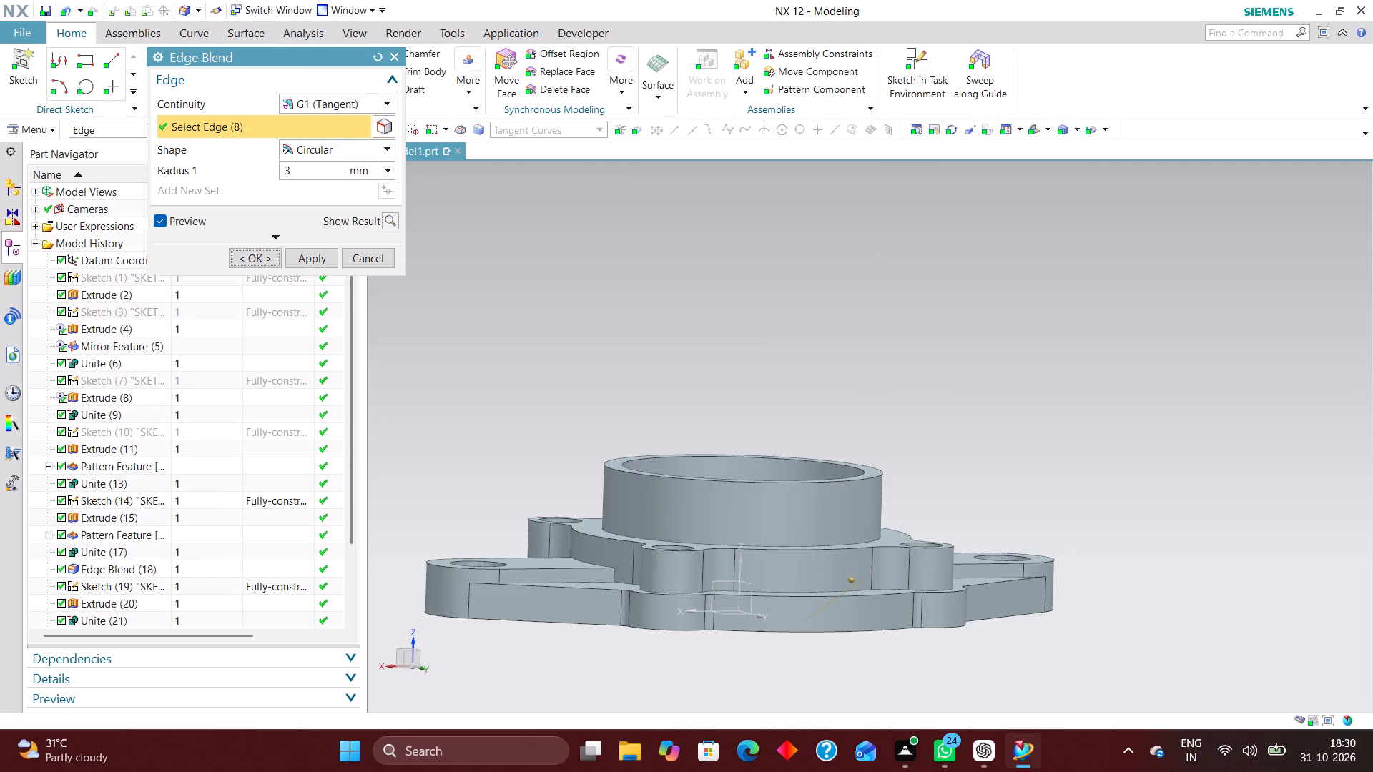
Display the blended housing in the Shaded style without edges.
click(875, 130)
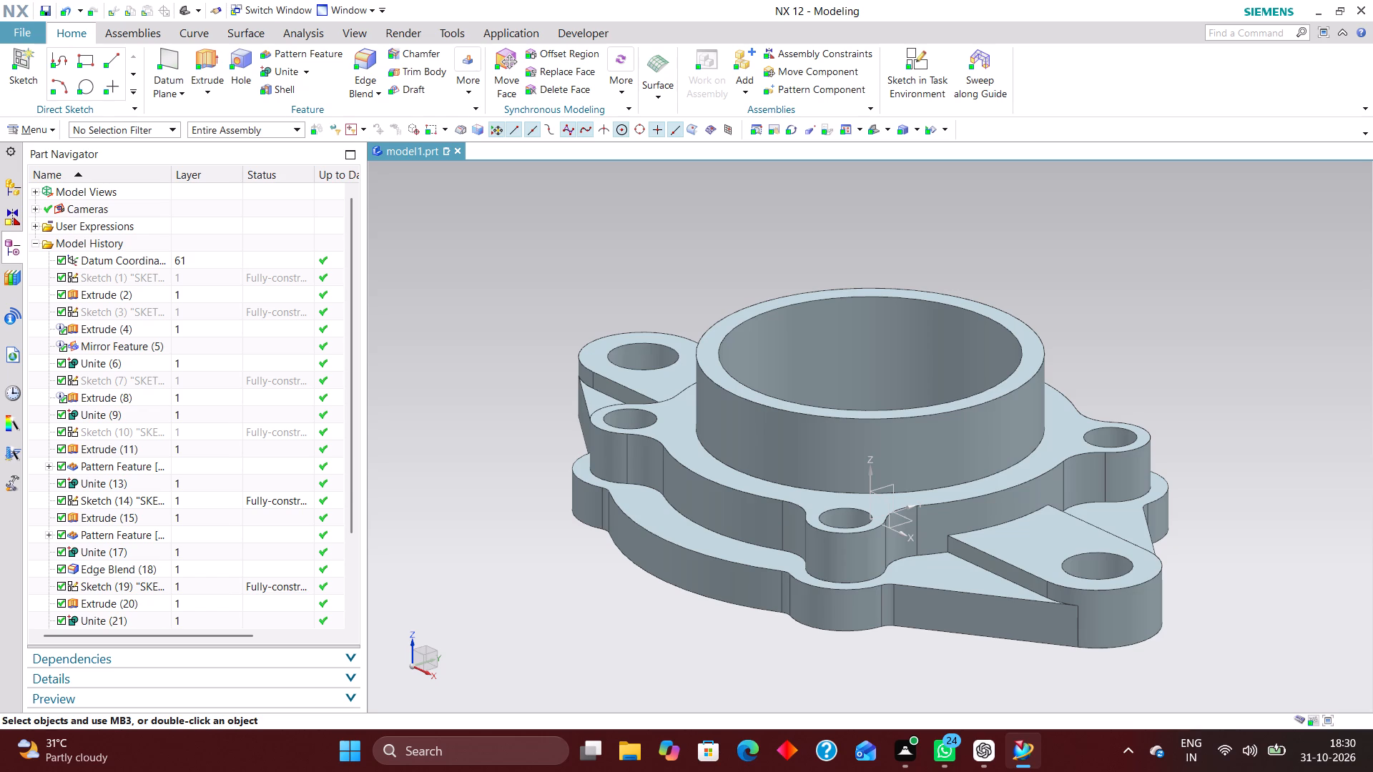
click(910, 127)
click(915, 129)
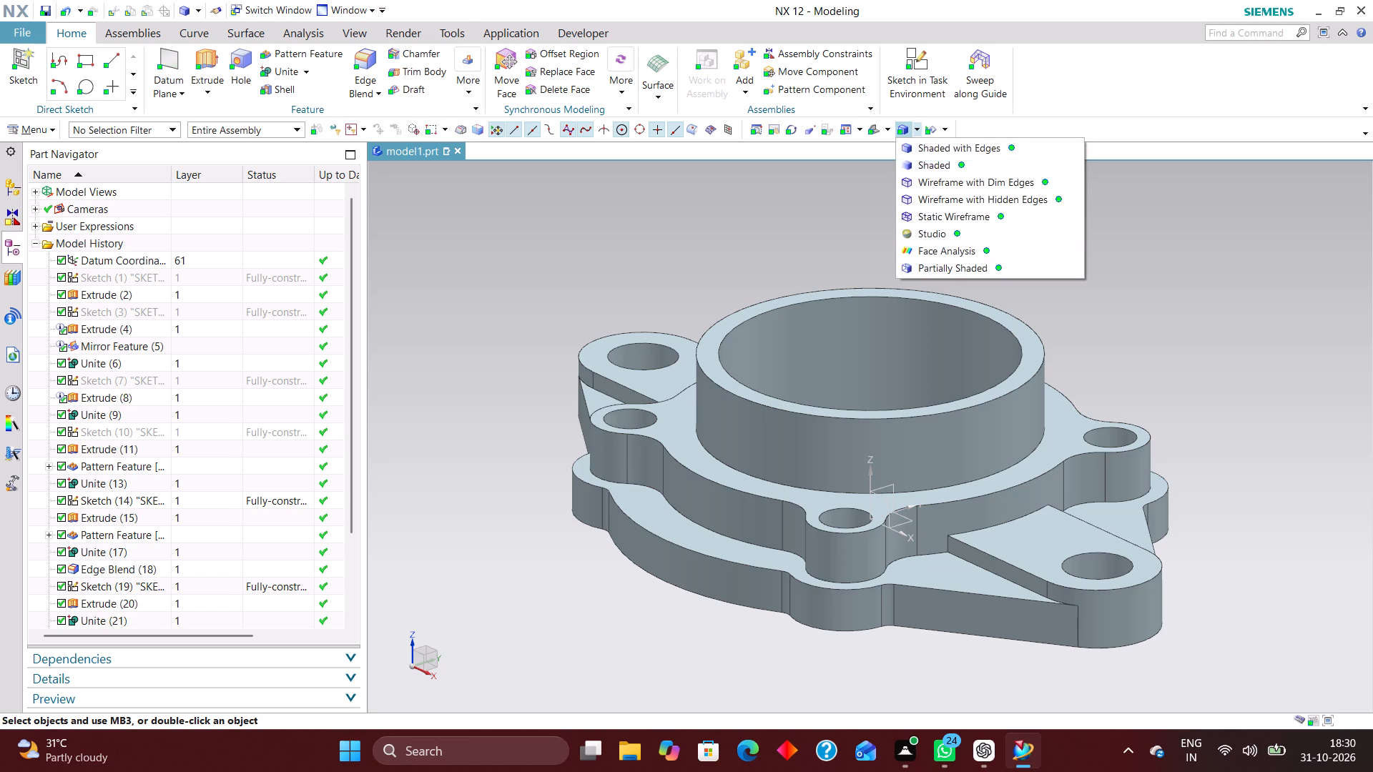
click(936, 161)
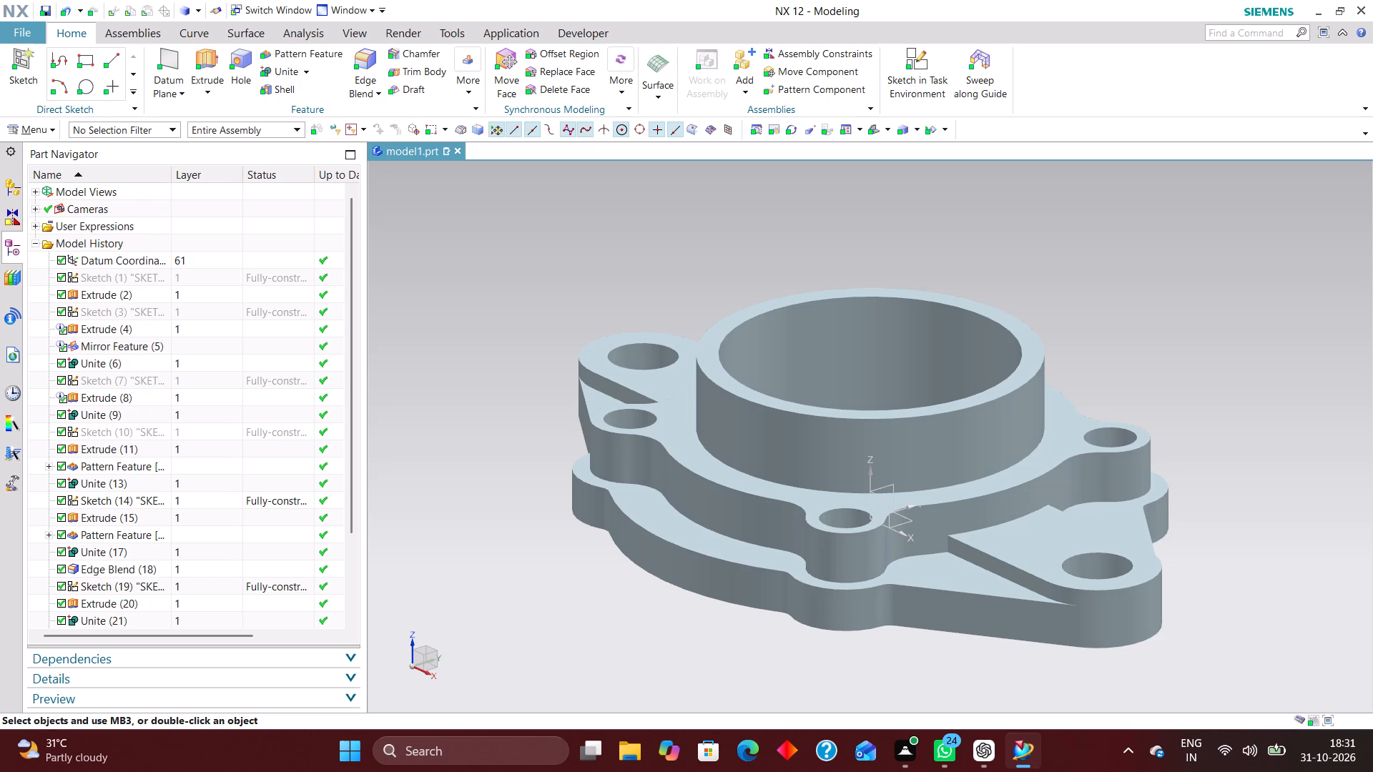
Hide the two sketches still visible on the flange underside, Sketch (19) and Sketch (14).
scroll(847, 397, down, 3)
middle_drag(870, 515, 903, 447)
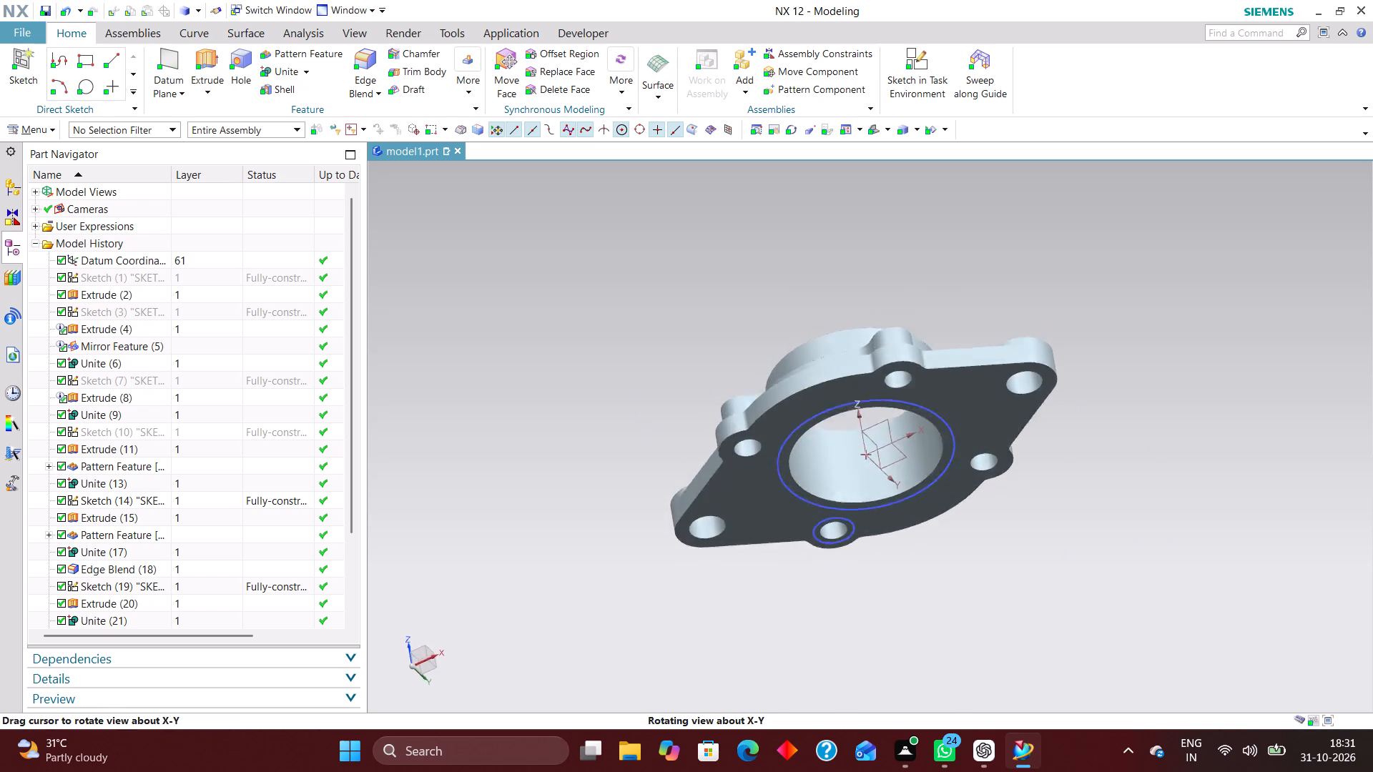
middle_drag(903, 447, 898, 485)
scroll(899, 483, up, 1)
scroll(827, 448, up, 5)
middle_drag(829, 442, 838, 416)
right_drag(830, 325, 830, 365)
scroll(810, 456, down, 3)
scroll(782, 562, up, 2)
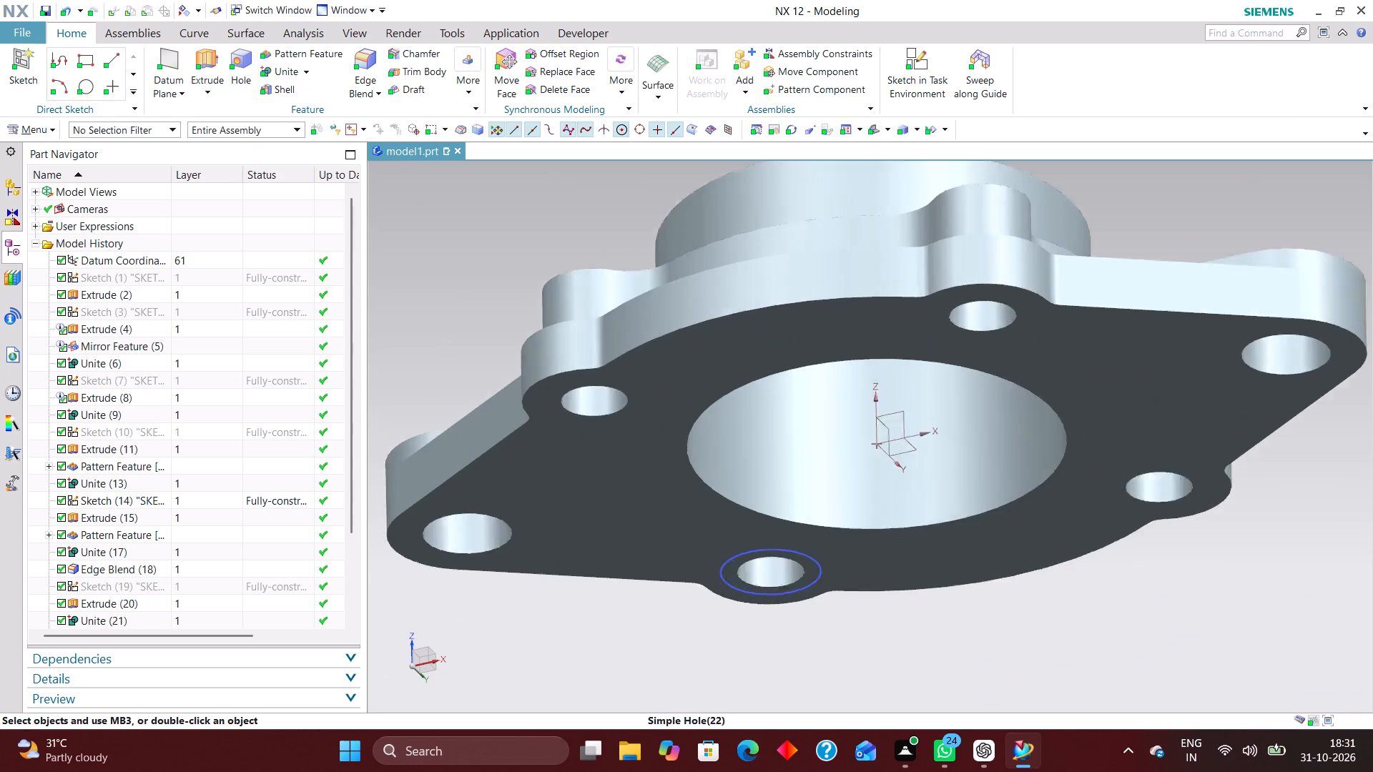
scroll(782, 564, up, 2)
right_drag(819, 543, 819, 593)
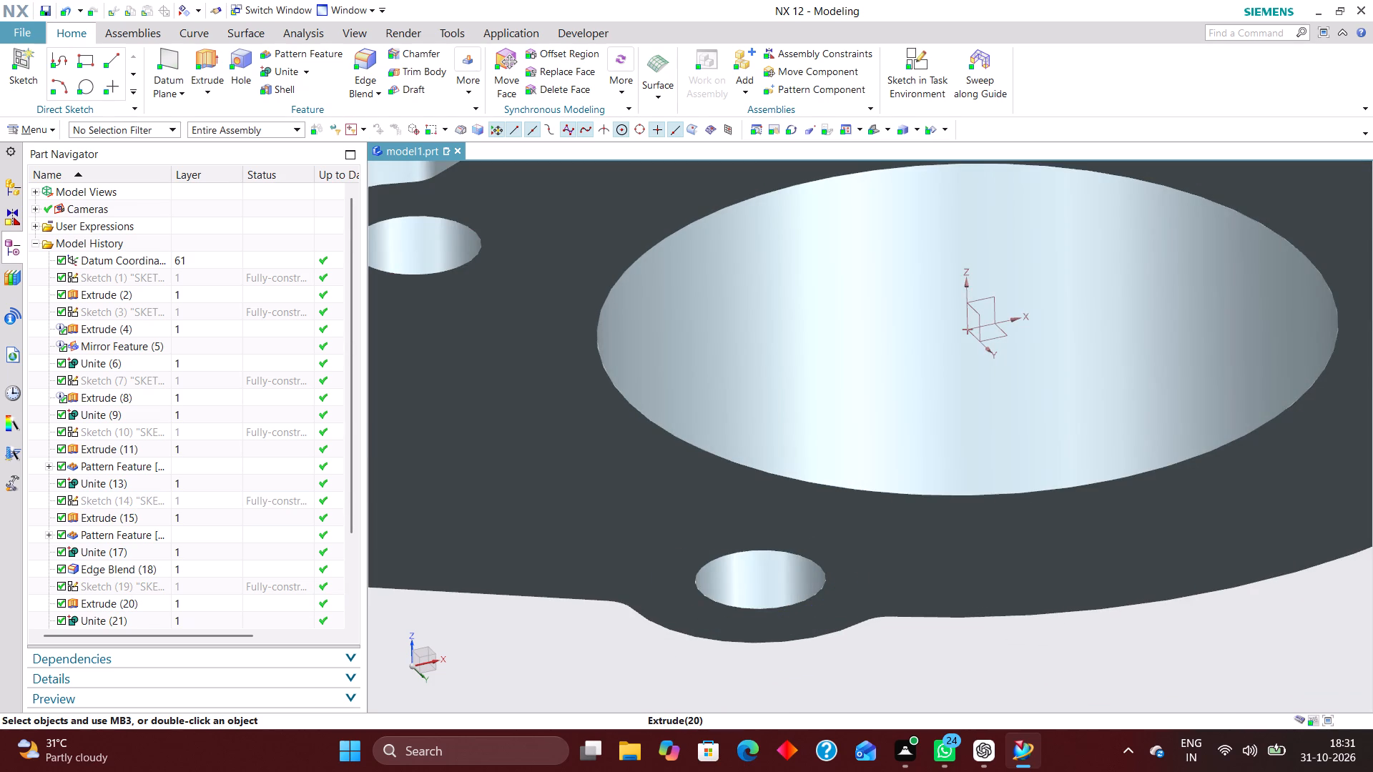
Set the housing's display style to Shaded with Edges in the trimetric view.
click(875, 128)
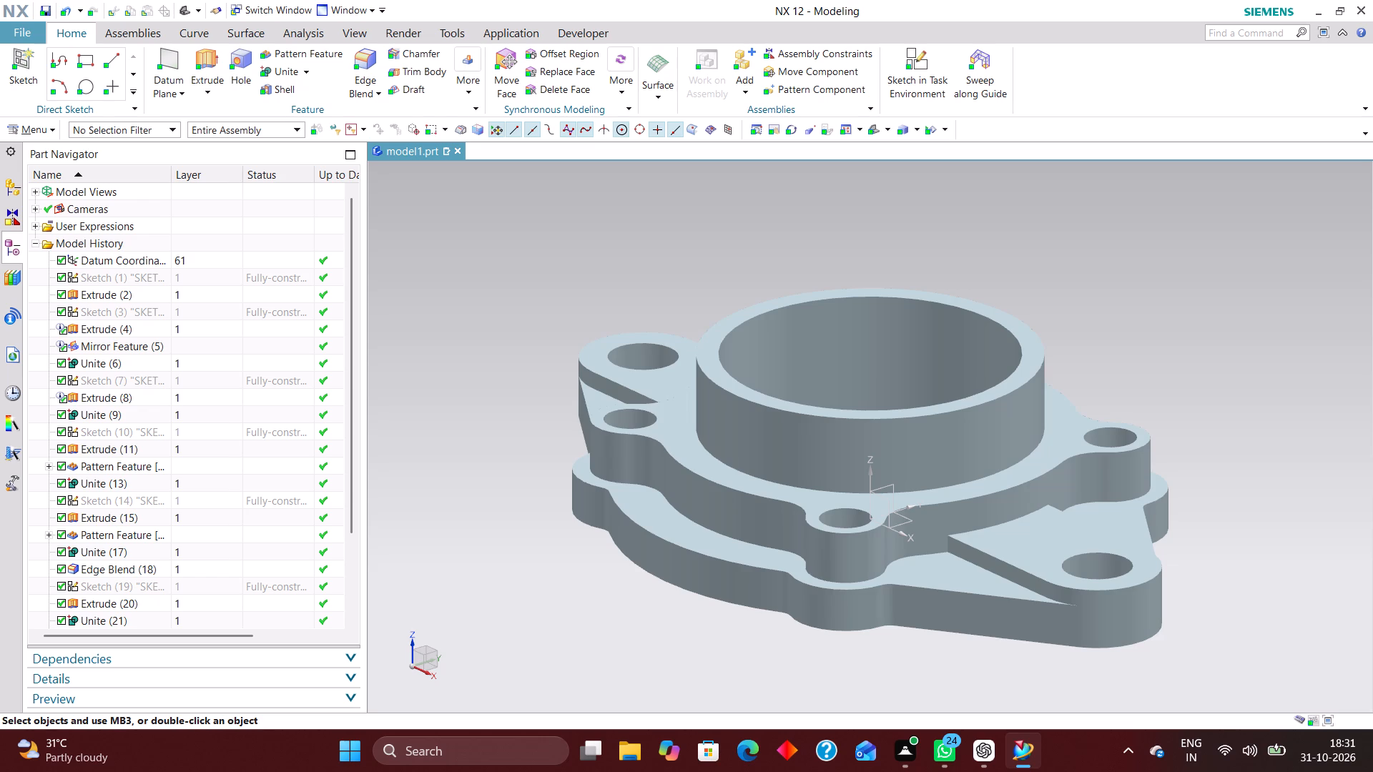
scroll(235, 519, down, 5)
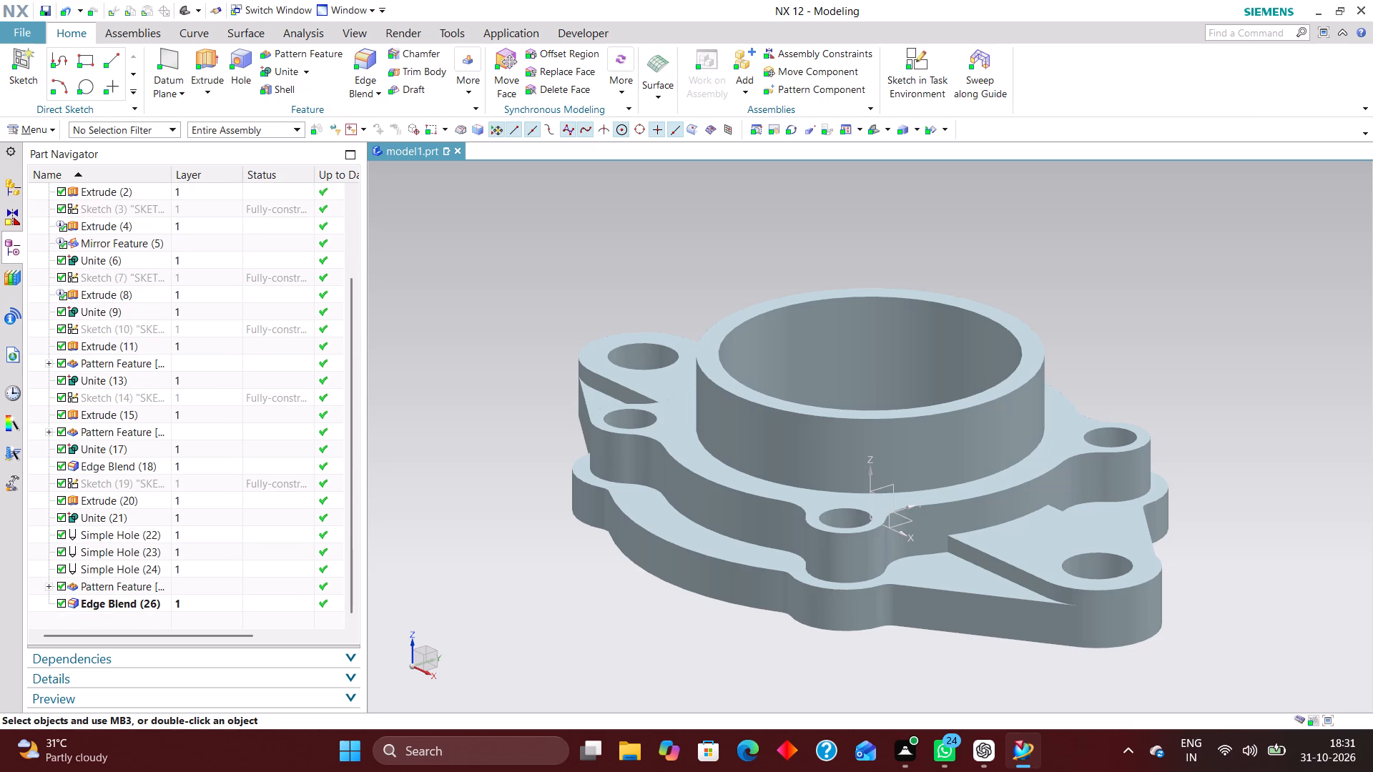
click(917, 124)
click(928, 147)
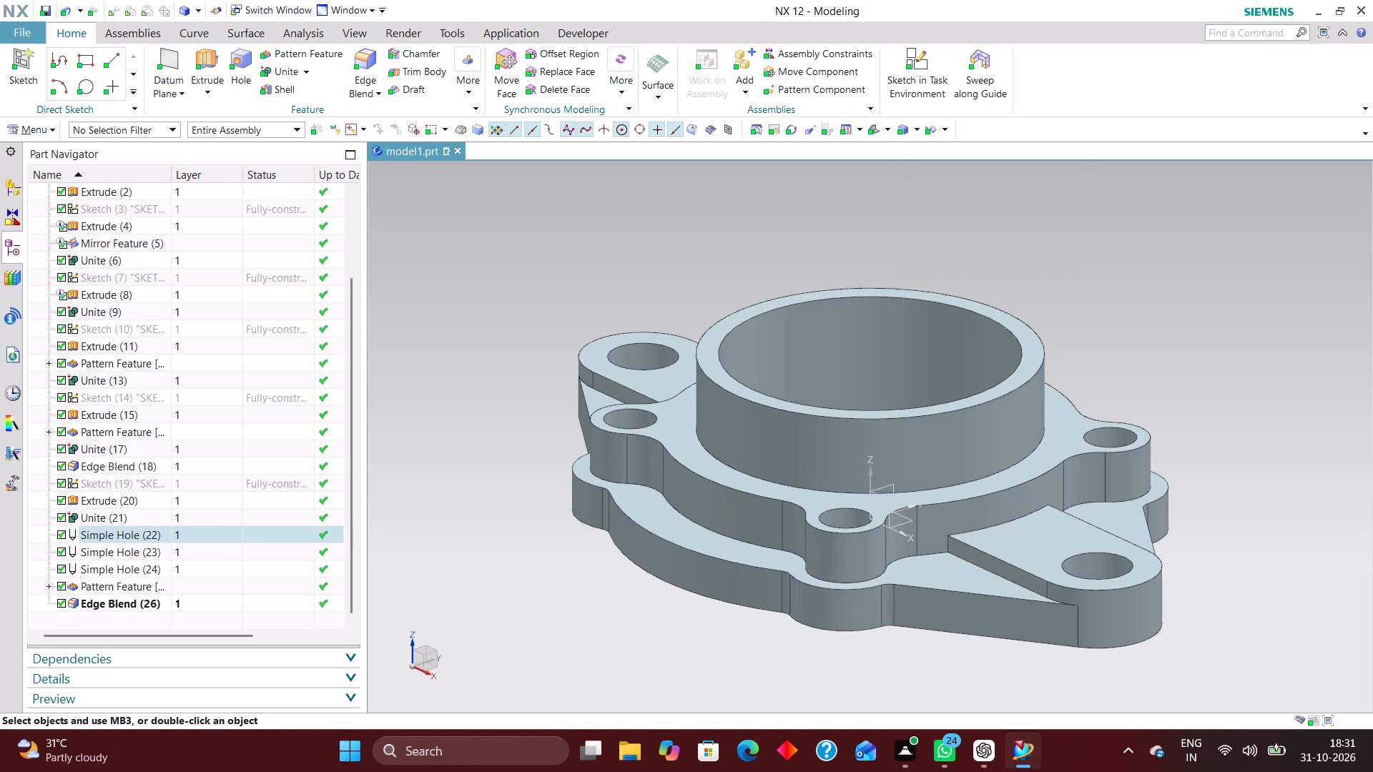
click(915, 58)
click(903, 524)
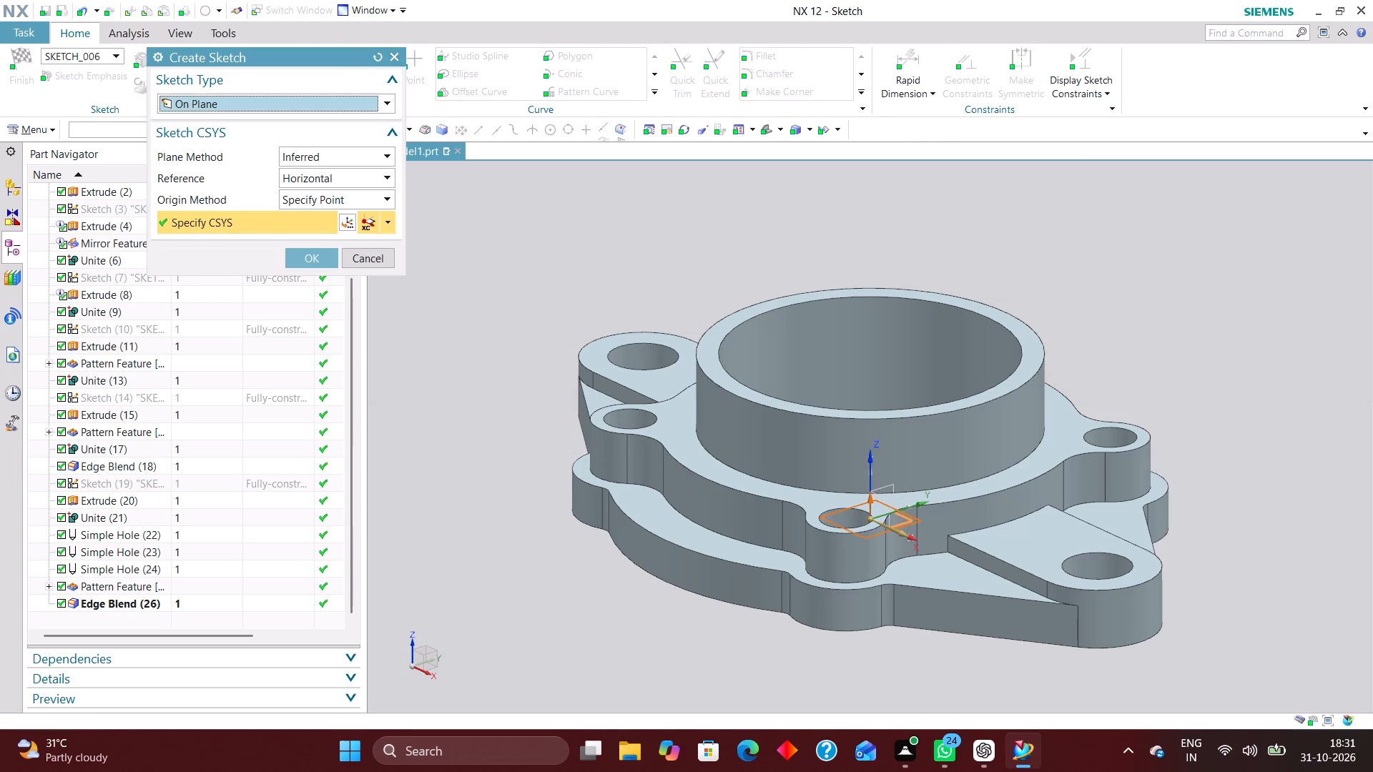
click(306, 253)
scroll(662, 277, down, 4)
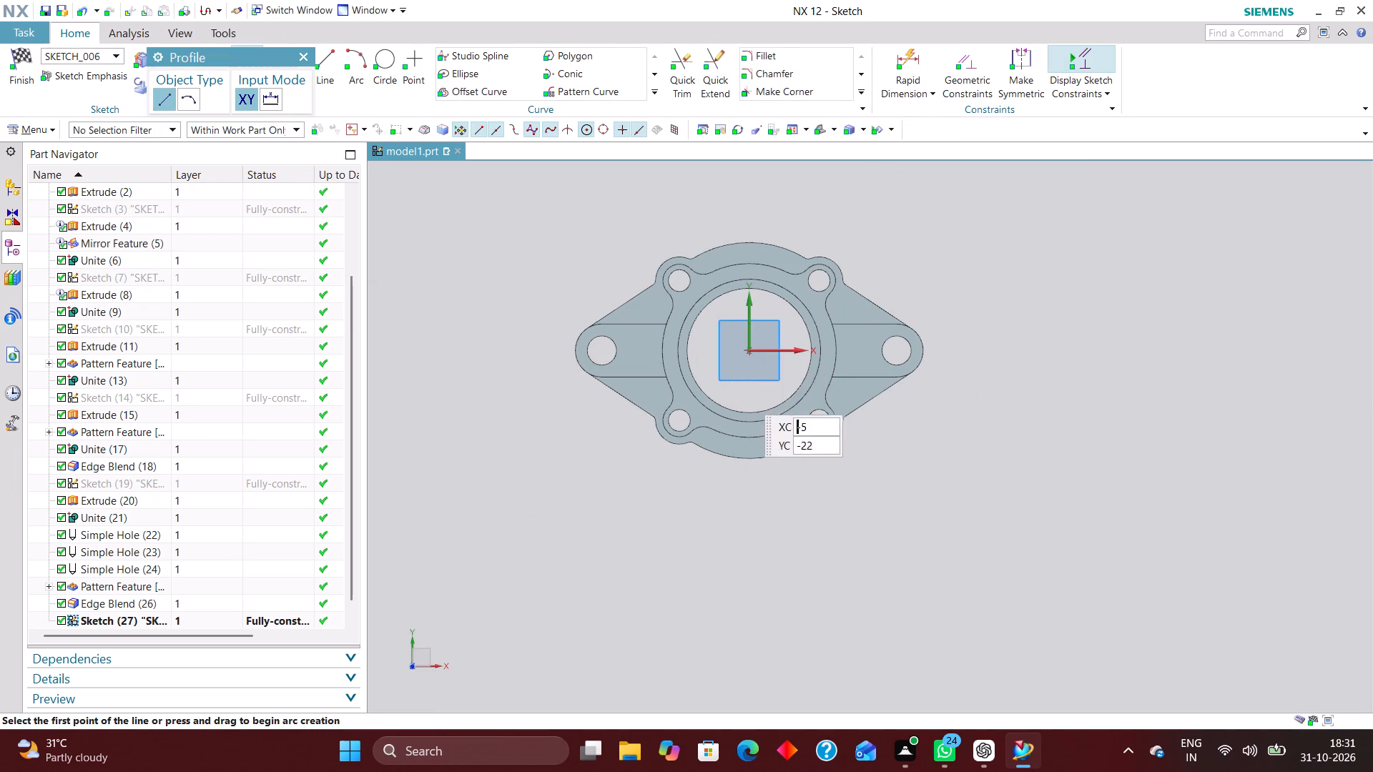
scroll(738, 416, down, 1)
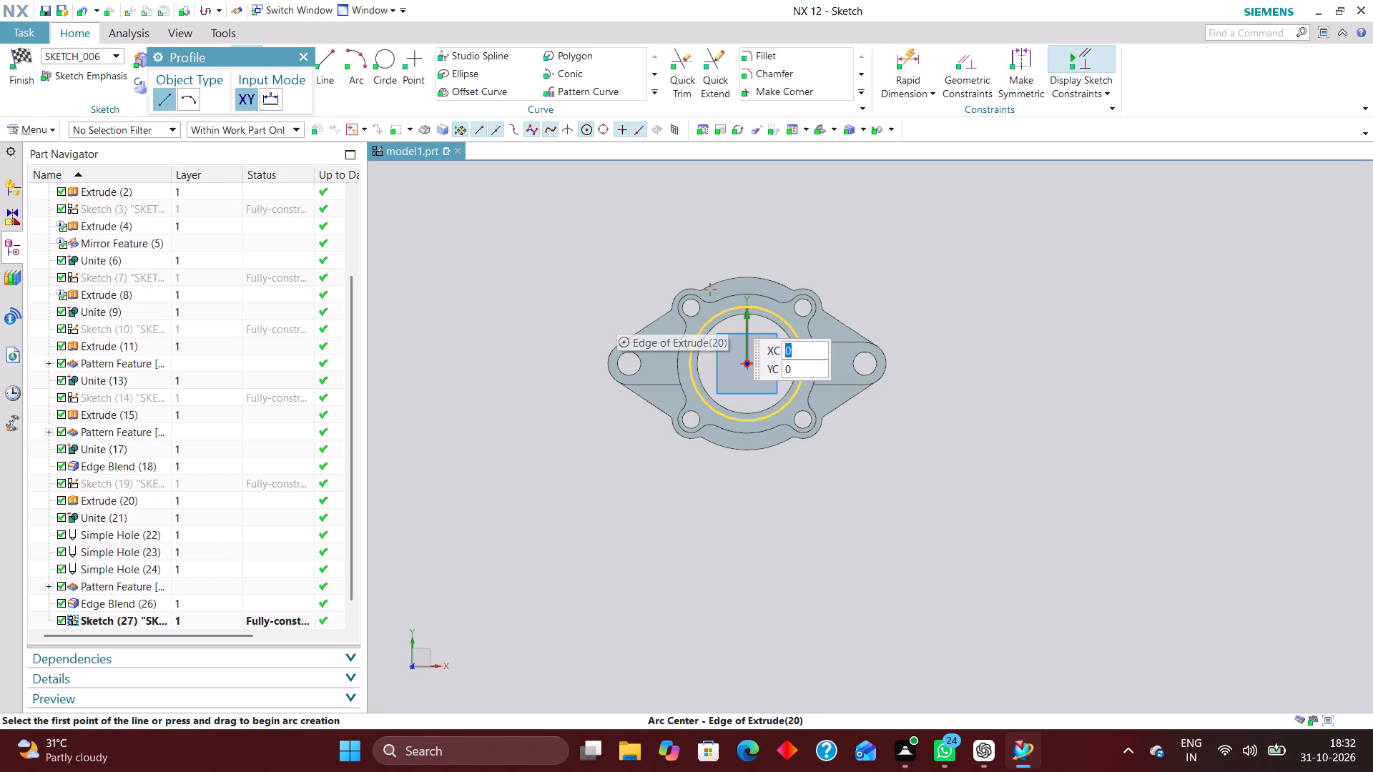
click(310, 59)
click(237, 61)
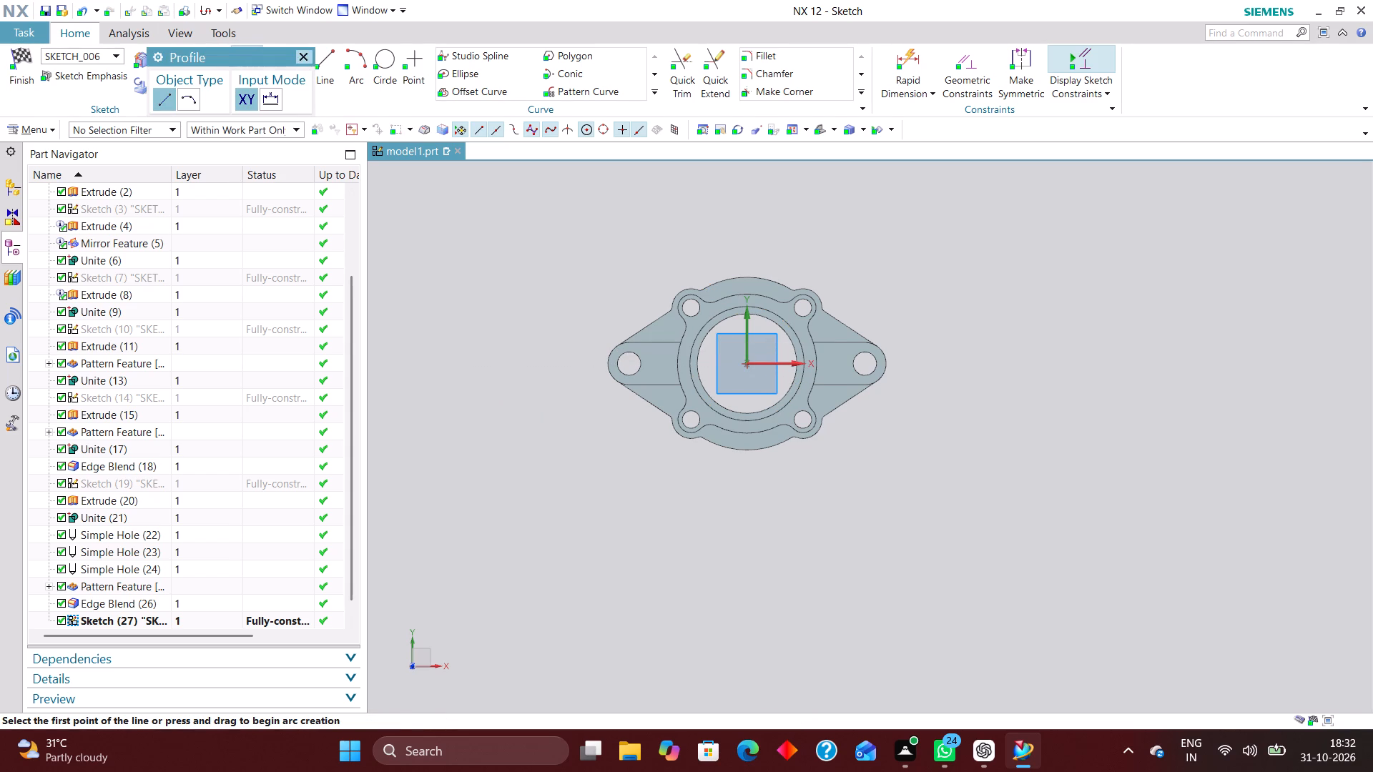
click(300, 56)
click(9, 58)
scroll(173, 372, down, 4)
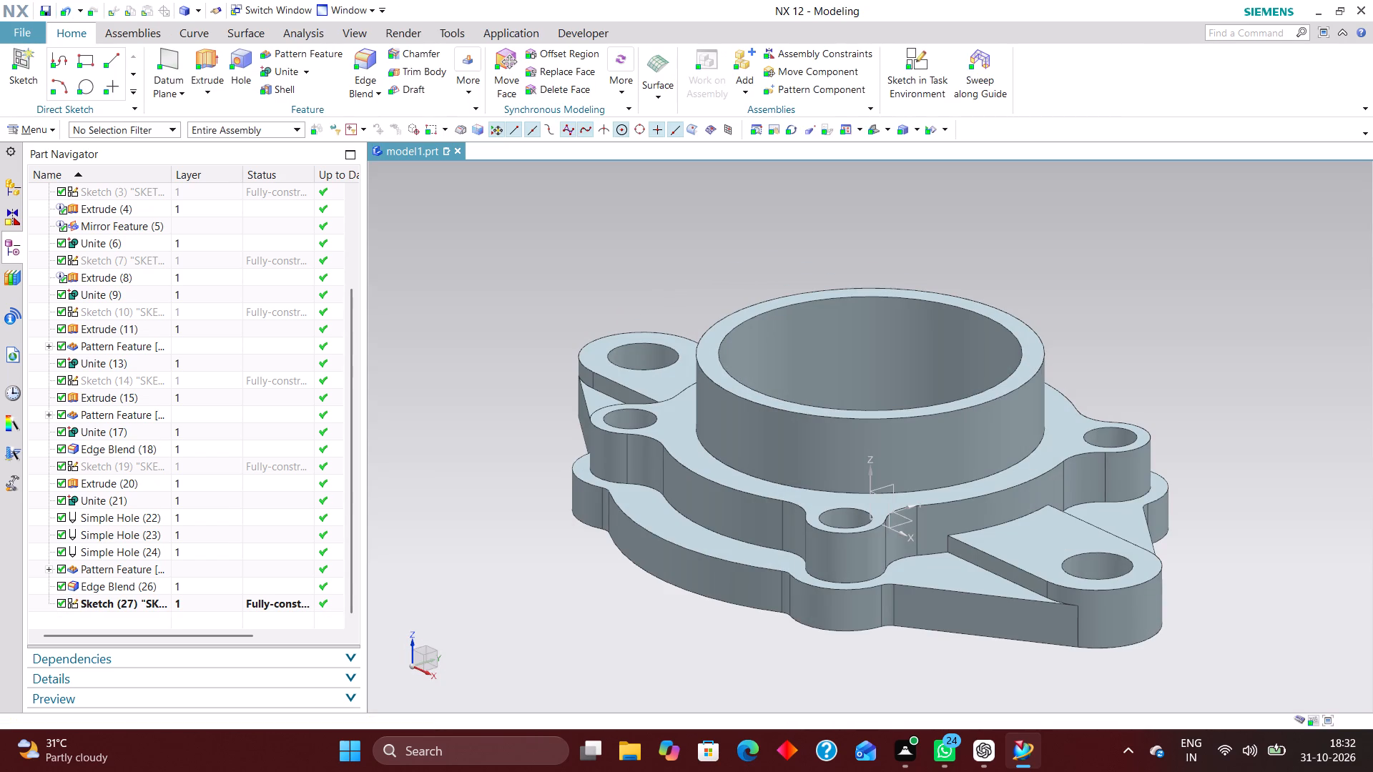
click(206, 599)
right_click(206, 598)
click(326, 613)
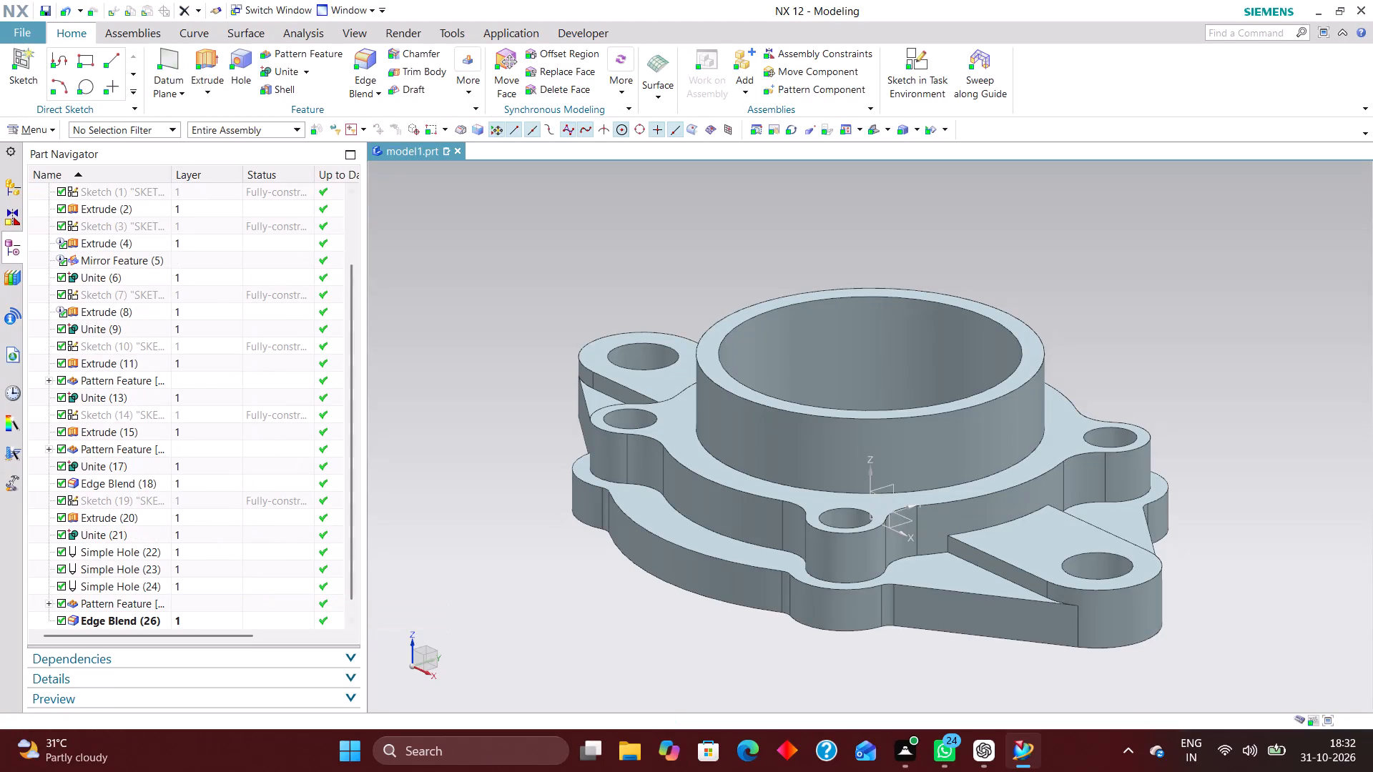
Create a new sketch on the YZ plane of the datum coordinate system.
click(906, 61)
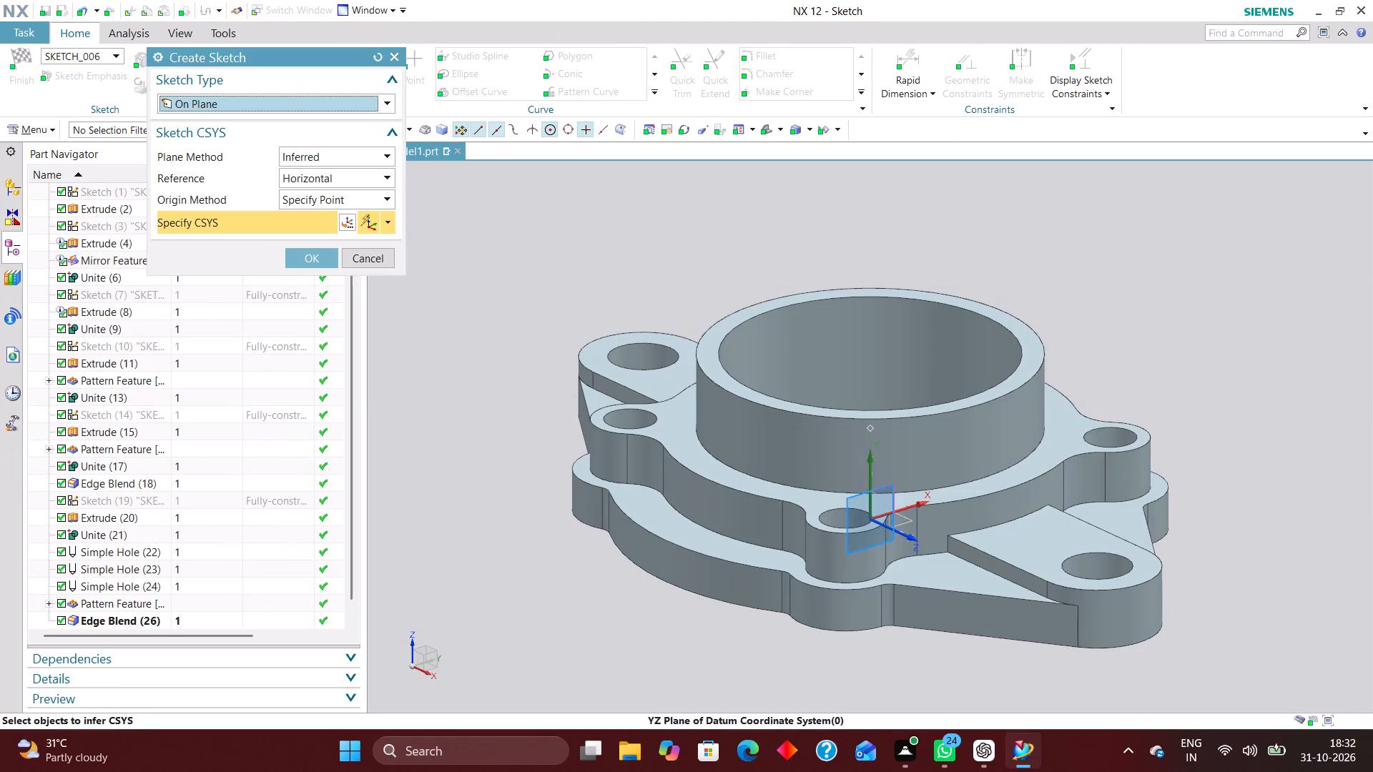
click(885, 488)
click(318, 254)
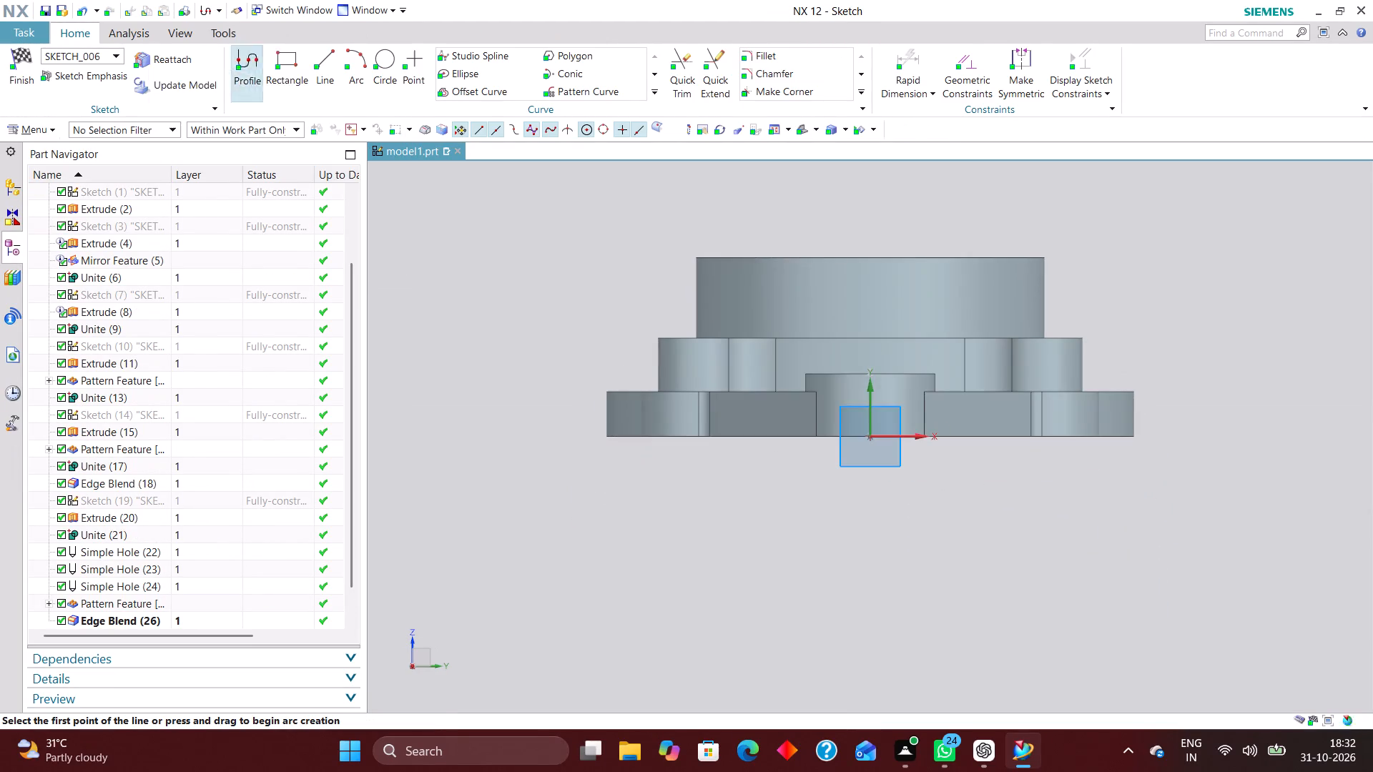
Sketch a circle beside the raised cylinder, outside the housing, centred about 57 mm from the vertical axis.
scroll(813, 375, up, 2)
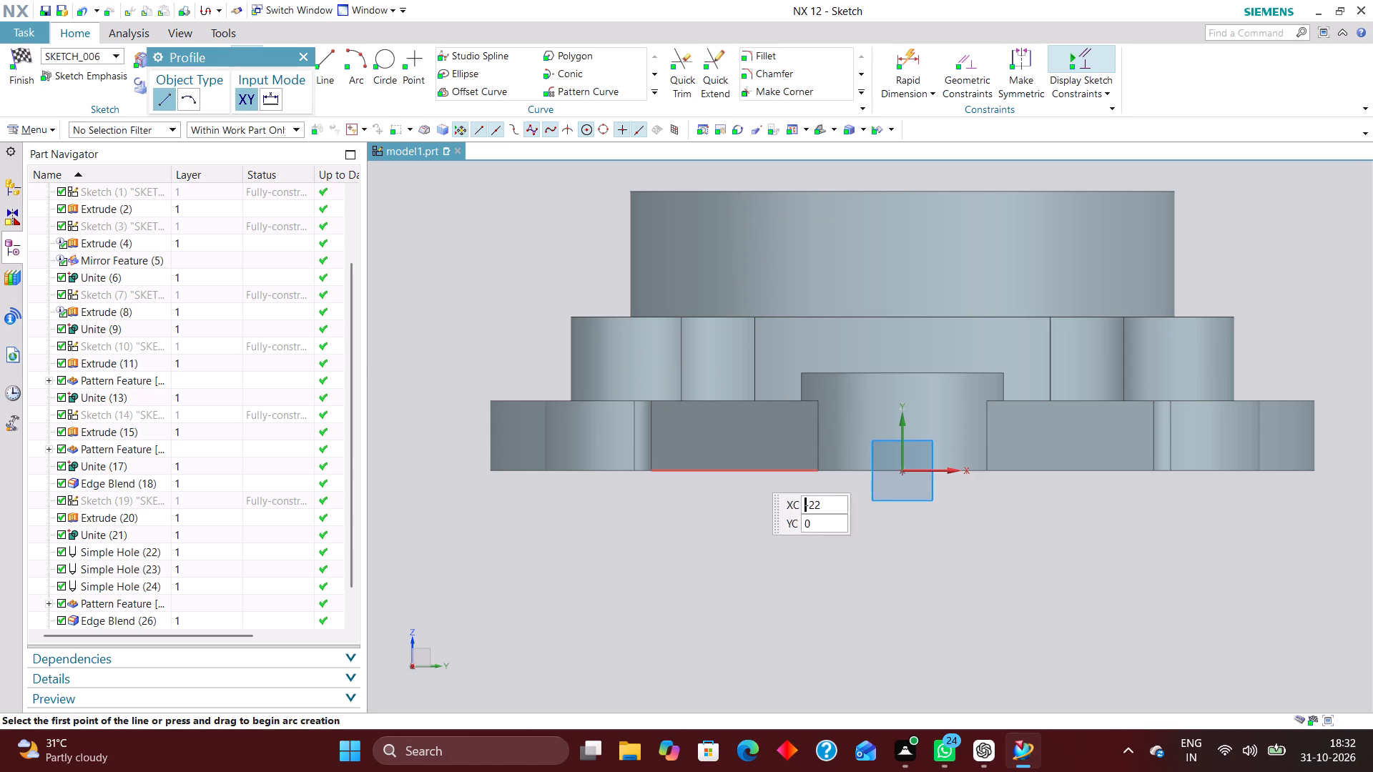
click(496, 280)
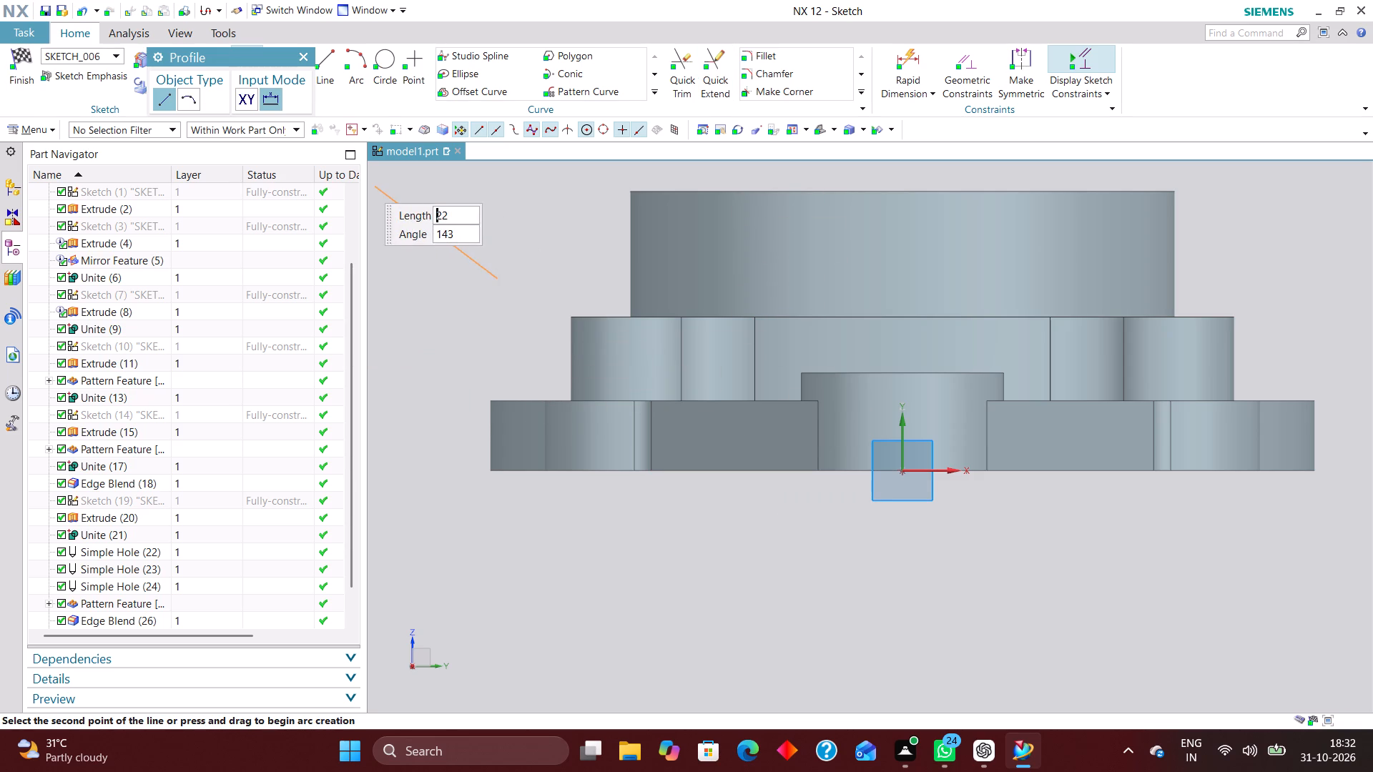
click(307, 59)
click(389, 54)
click(502, 285)
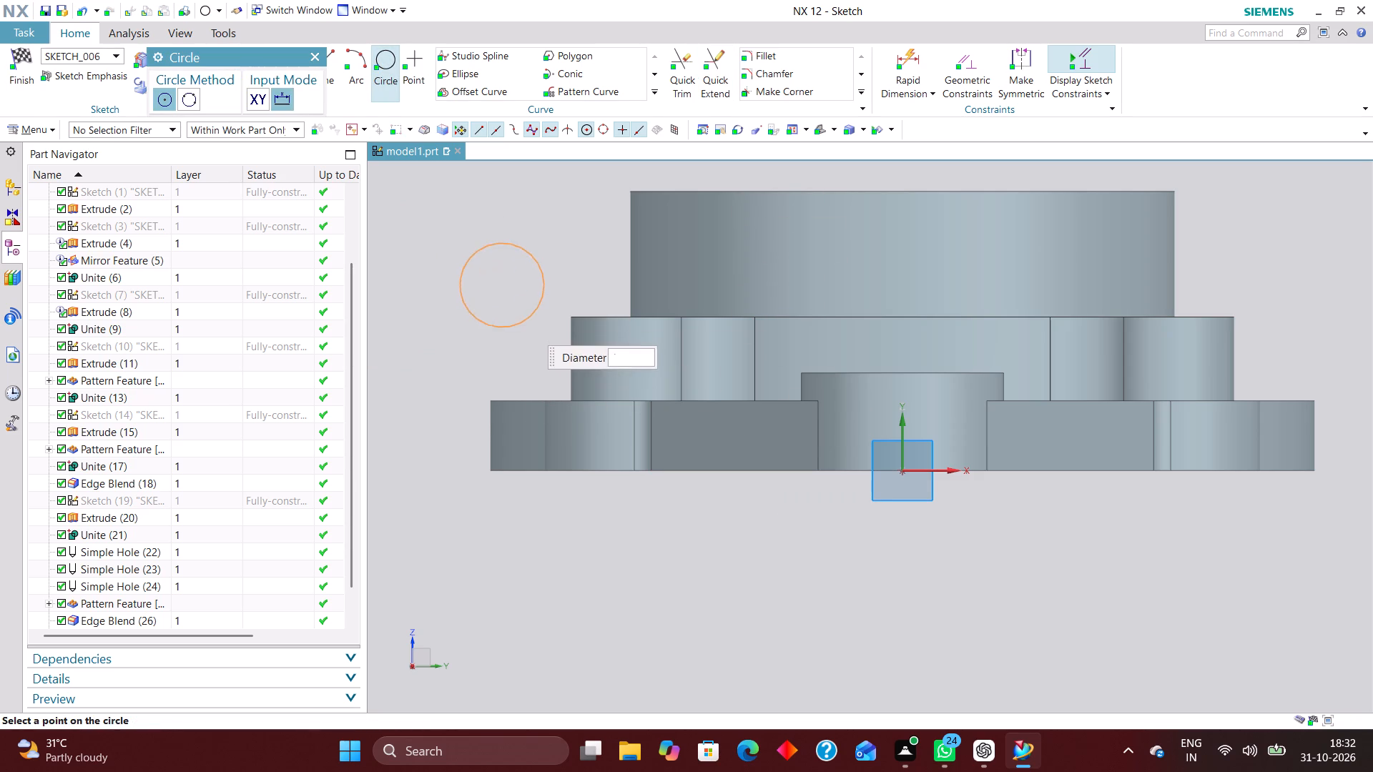
click(524, 322)
Dimension the horizontal distance from the circle's centre to the vertical axis as 125/2 mm using the Inferred method.
click(907, 57)
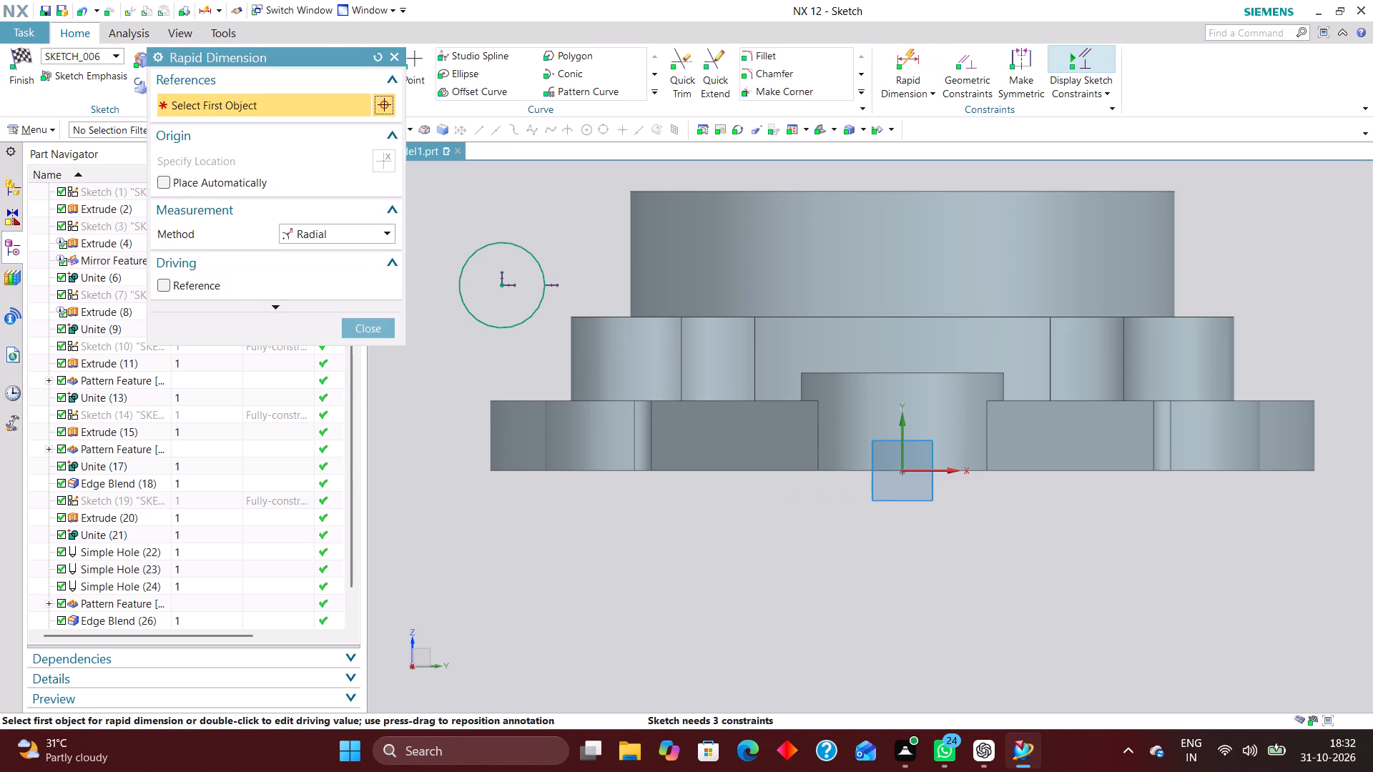
click(343, 233)
click(344, 258)
click(503, 280)
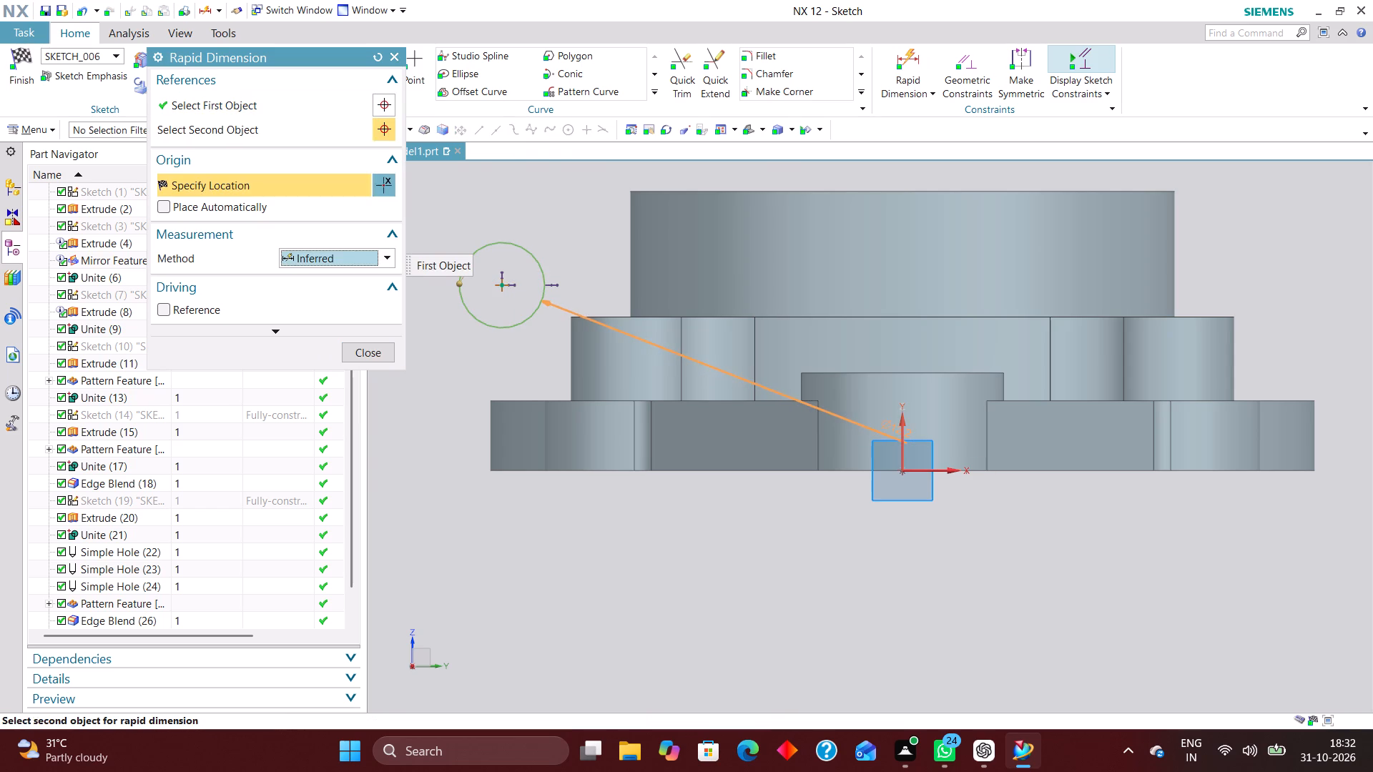
click(899, 426)
click(699, 648)
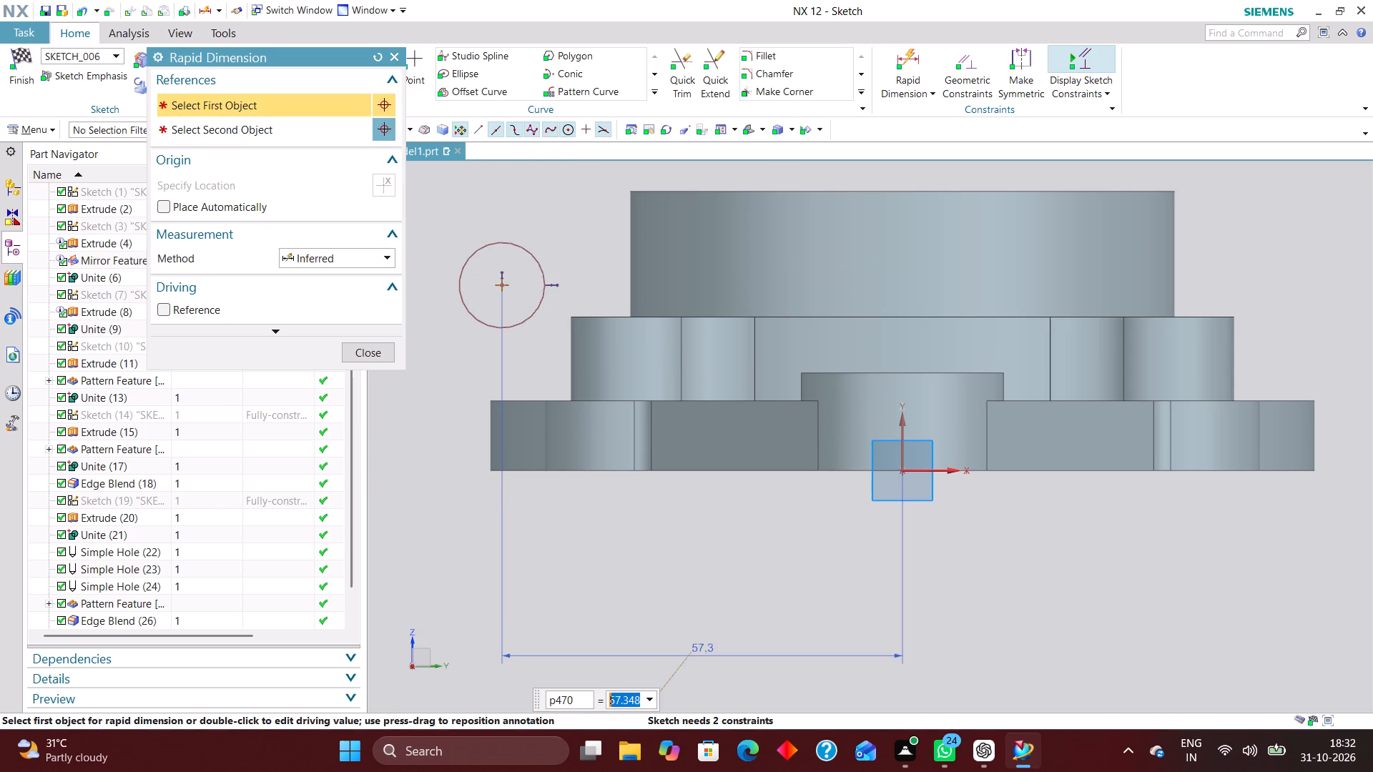
text(125)
text(/2)
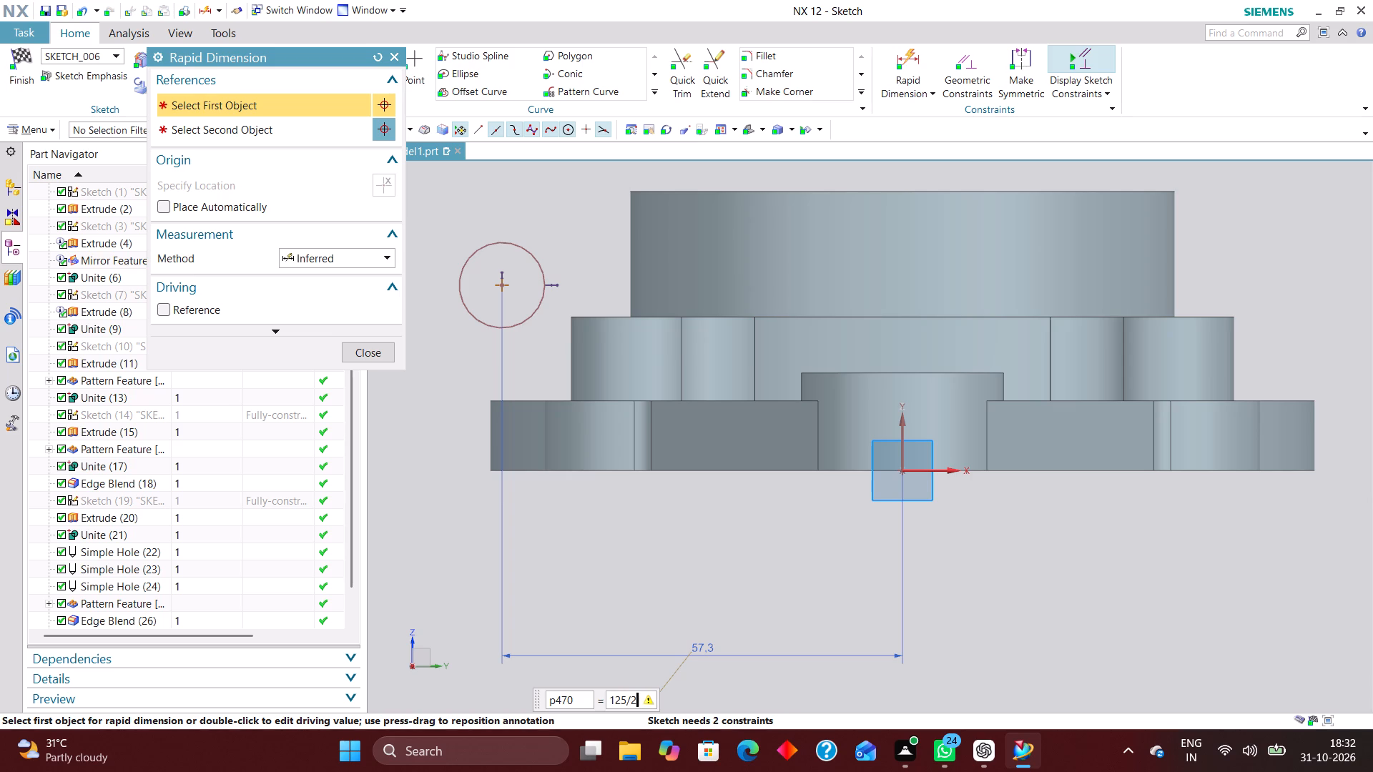
key(Return)
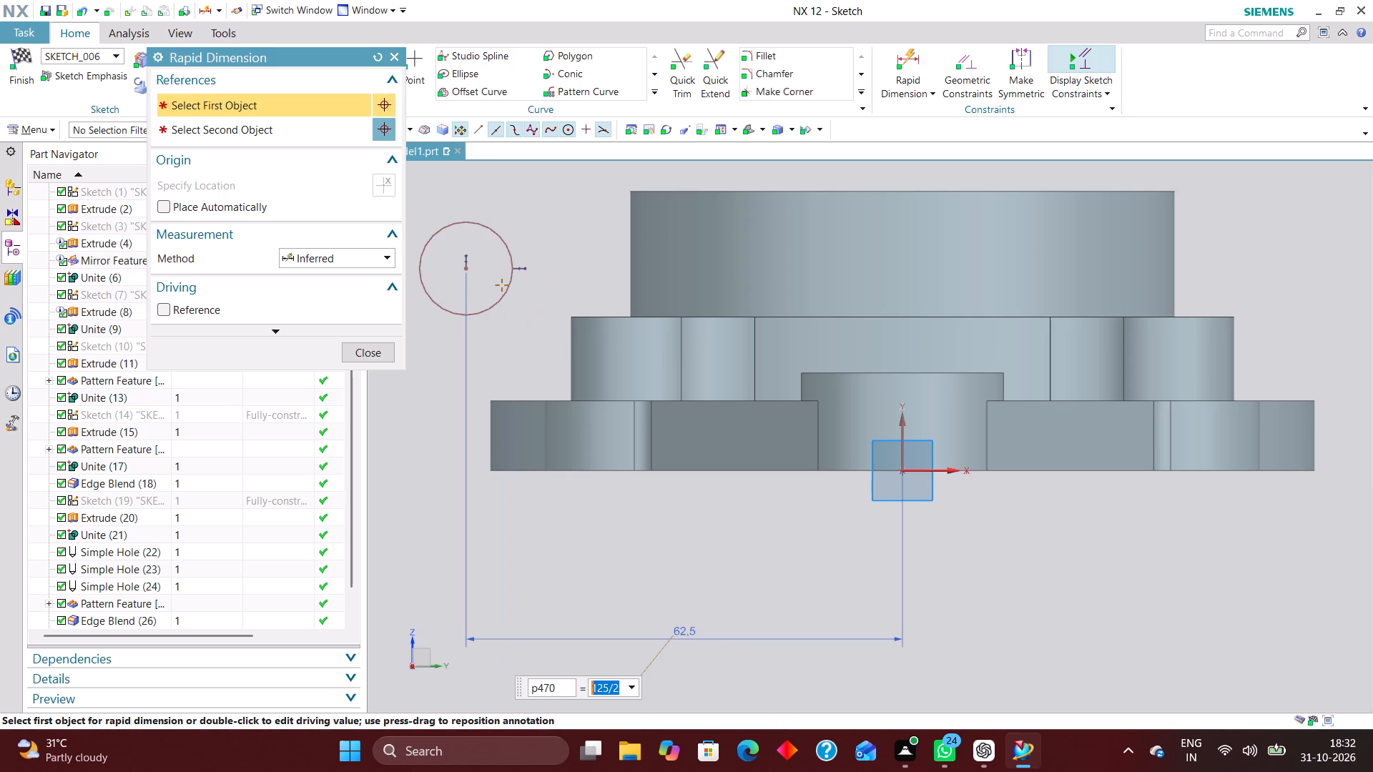
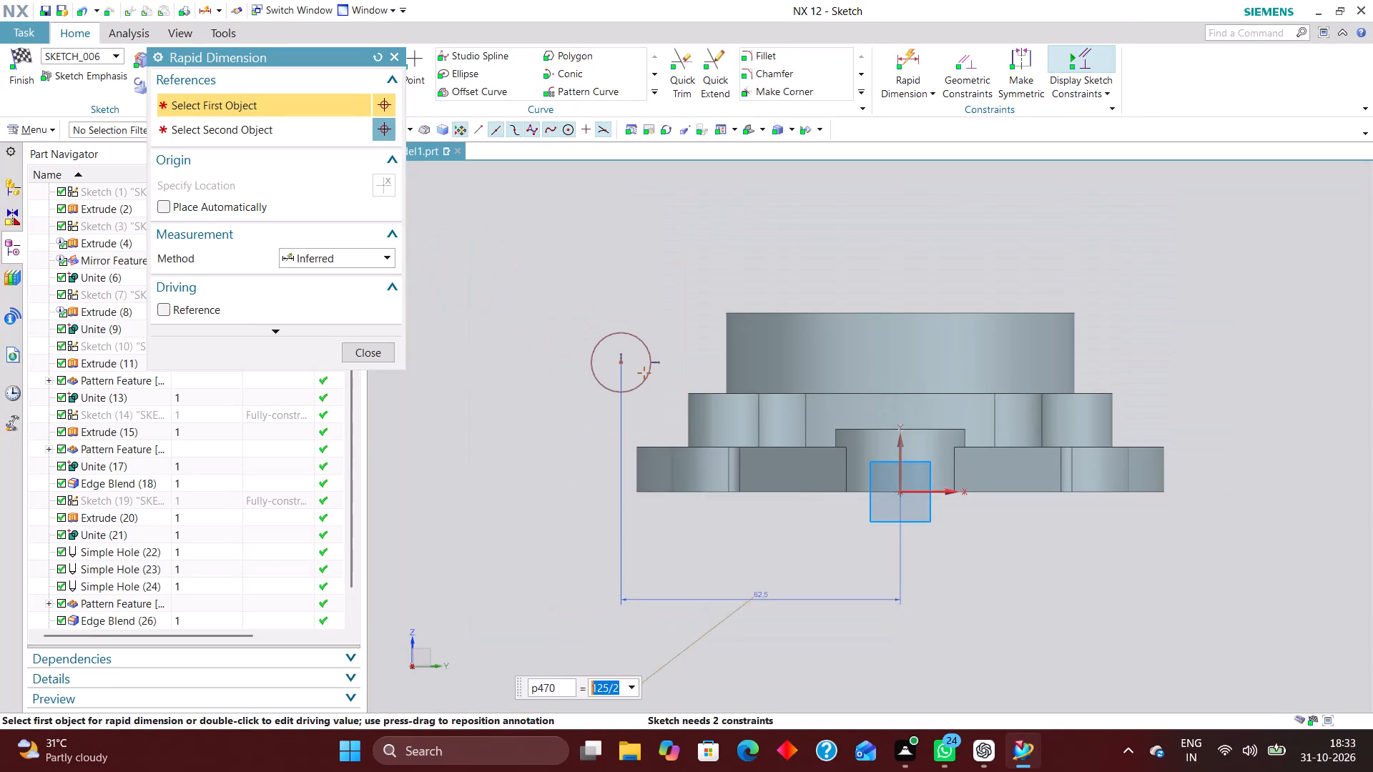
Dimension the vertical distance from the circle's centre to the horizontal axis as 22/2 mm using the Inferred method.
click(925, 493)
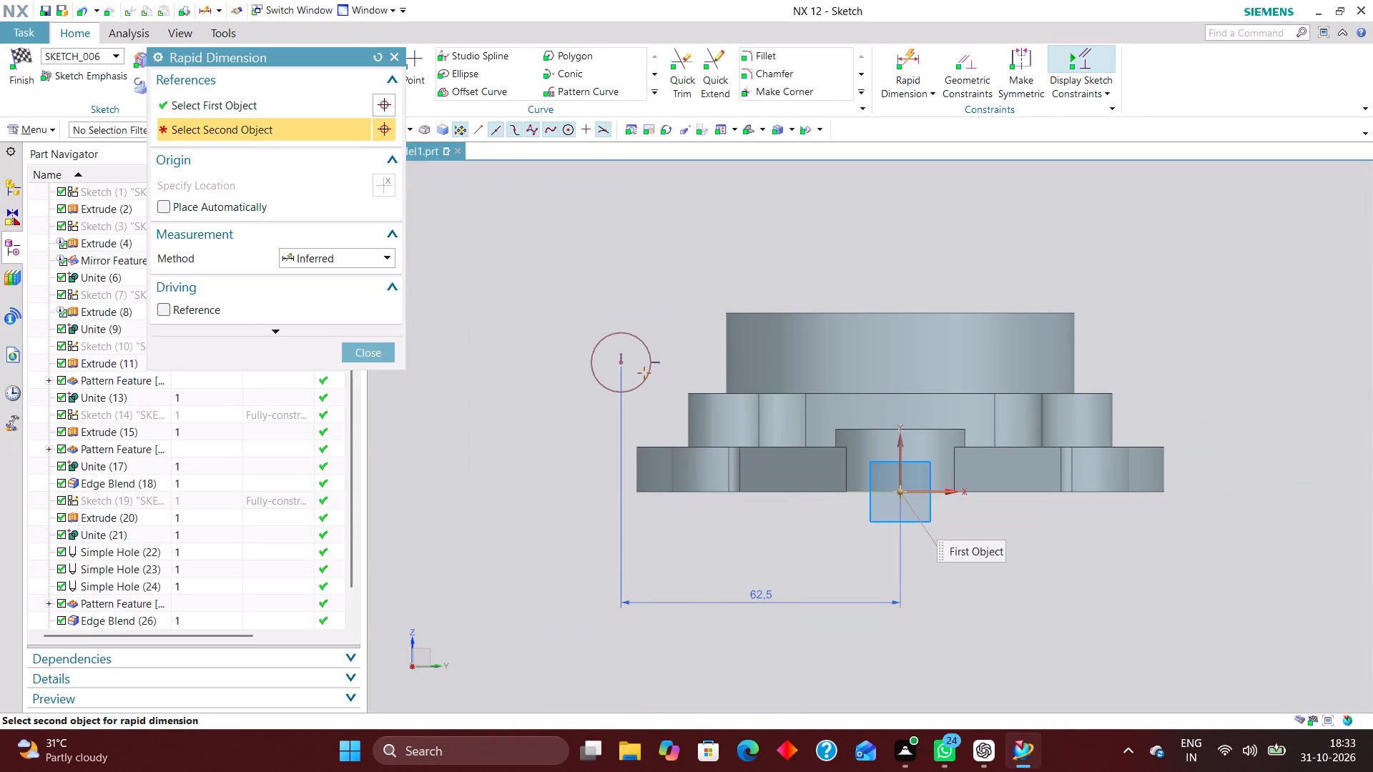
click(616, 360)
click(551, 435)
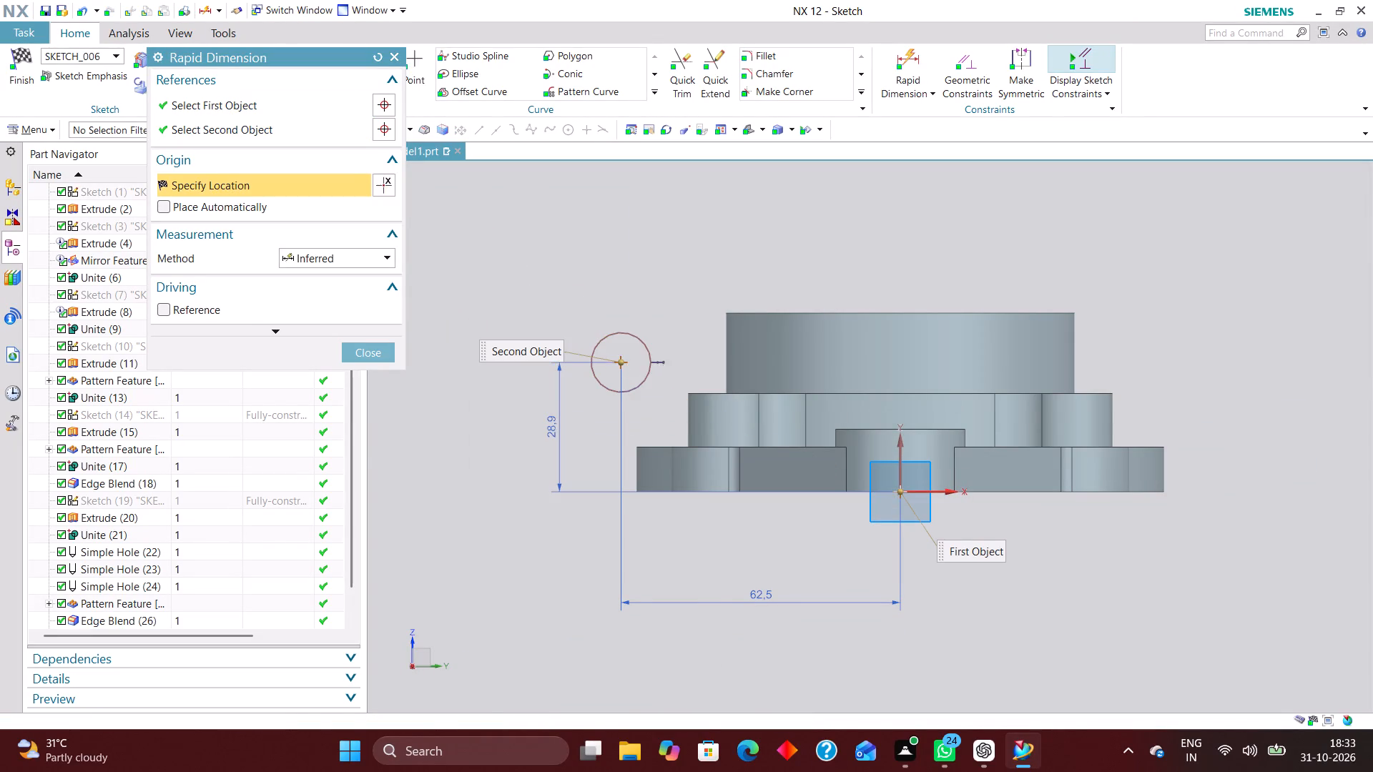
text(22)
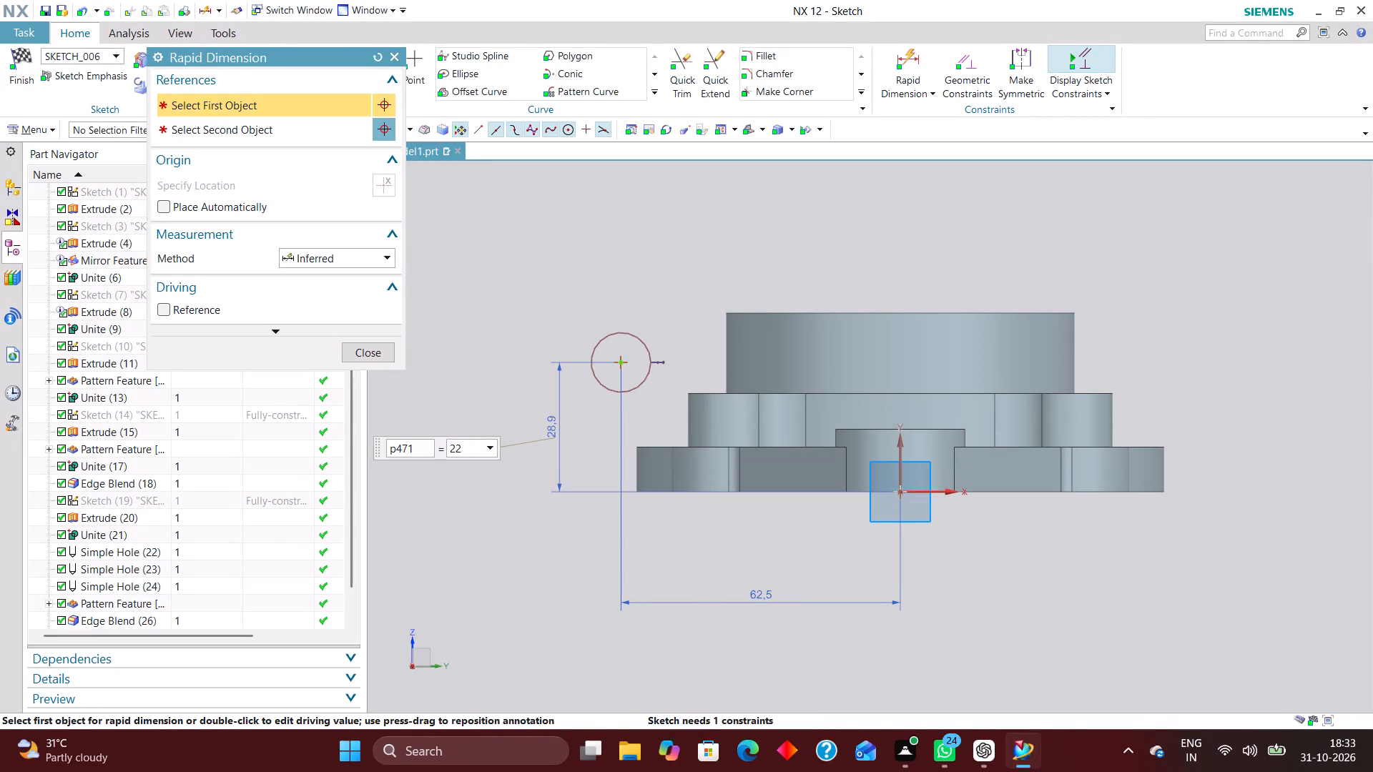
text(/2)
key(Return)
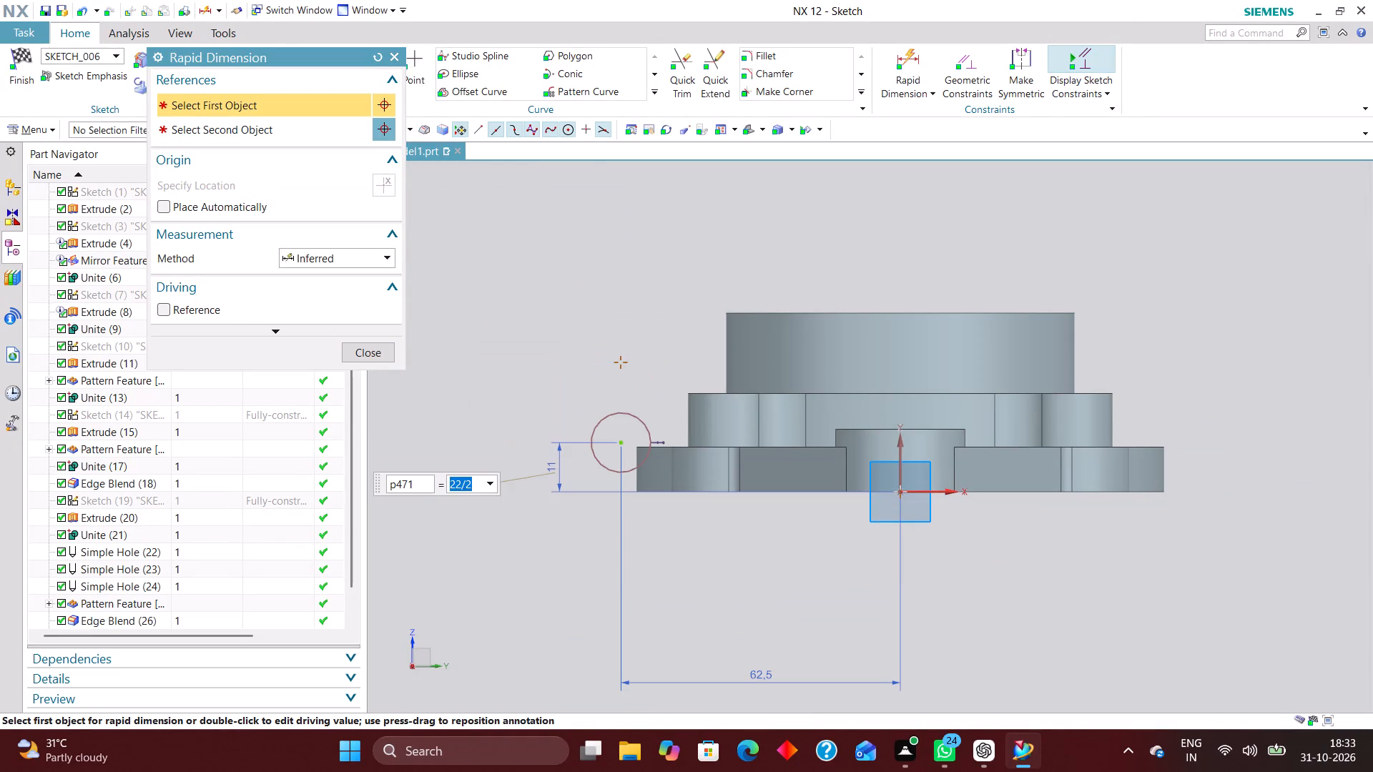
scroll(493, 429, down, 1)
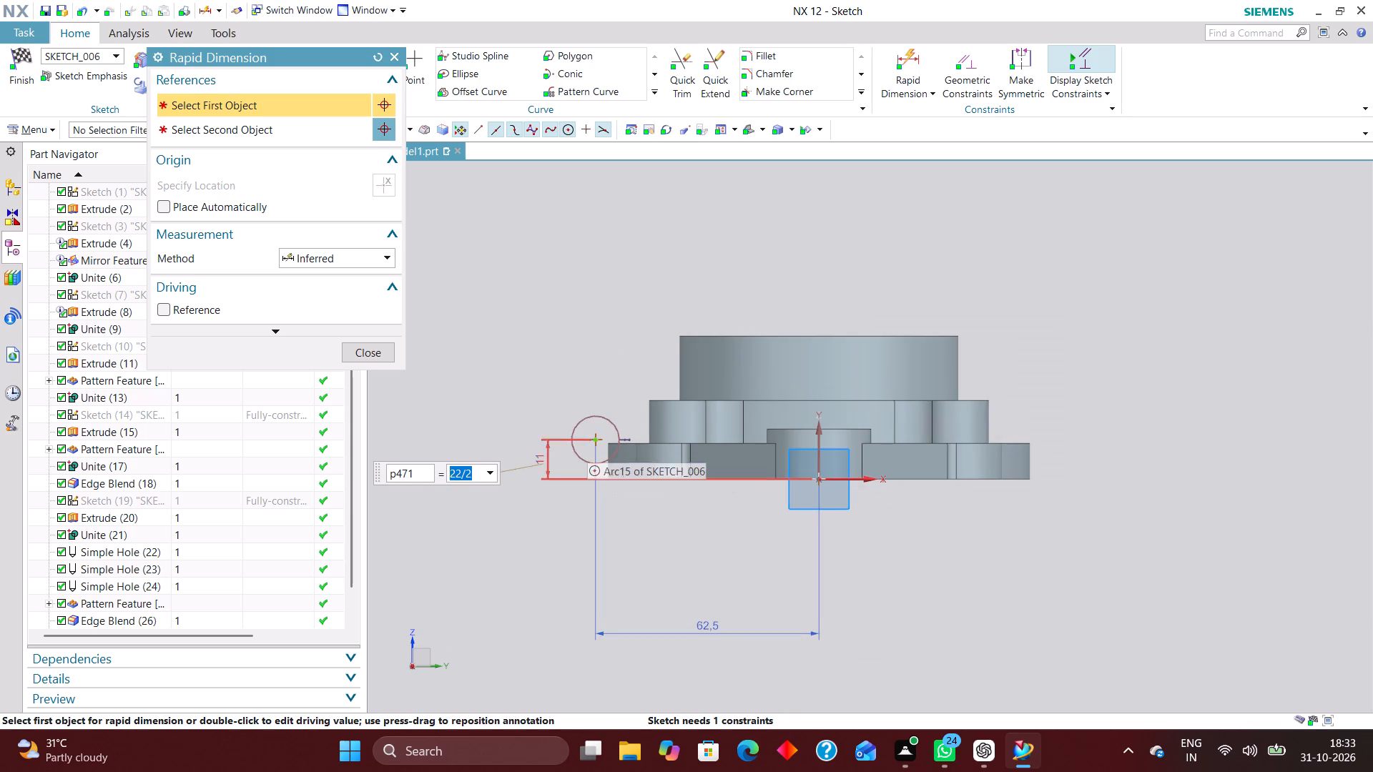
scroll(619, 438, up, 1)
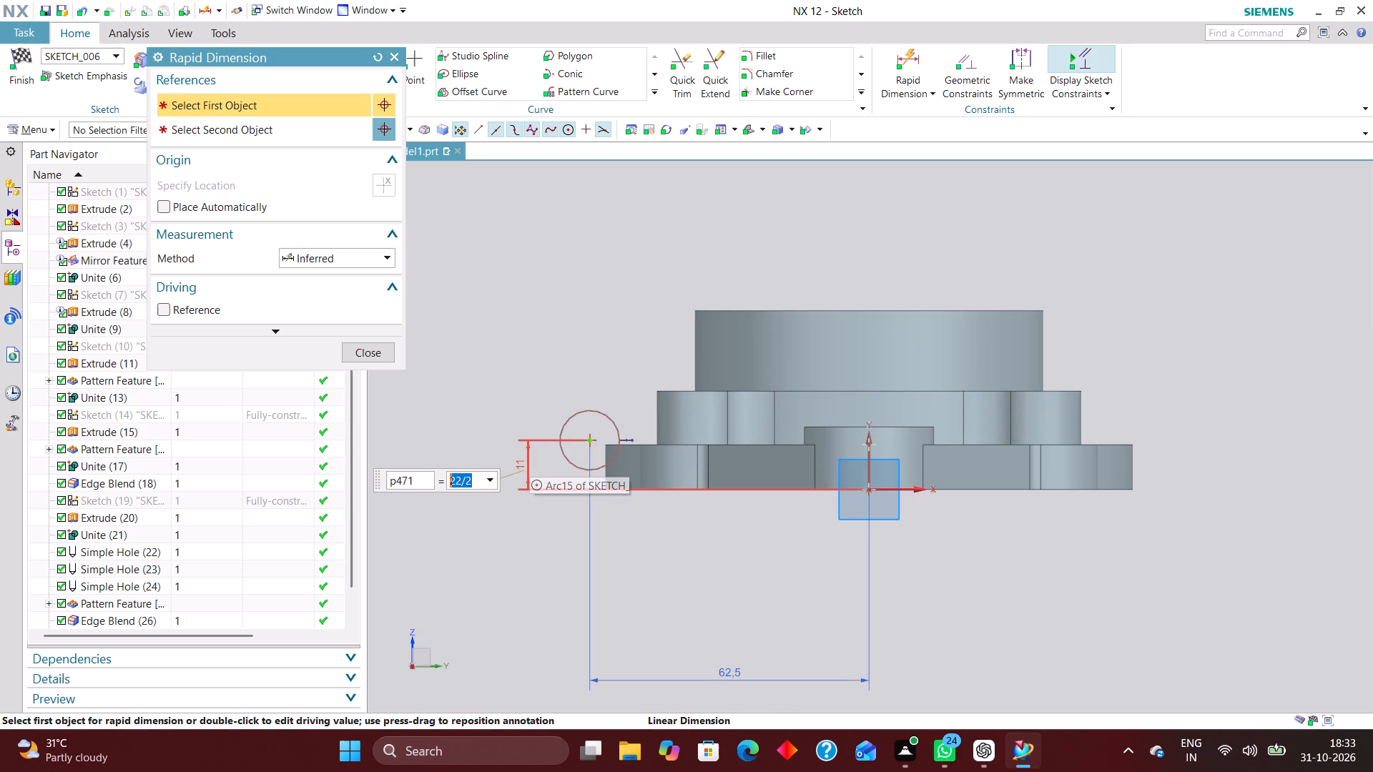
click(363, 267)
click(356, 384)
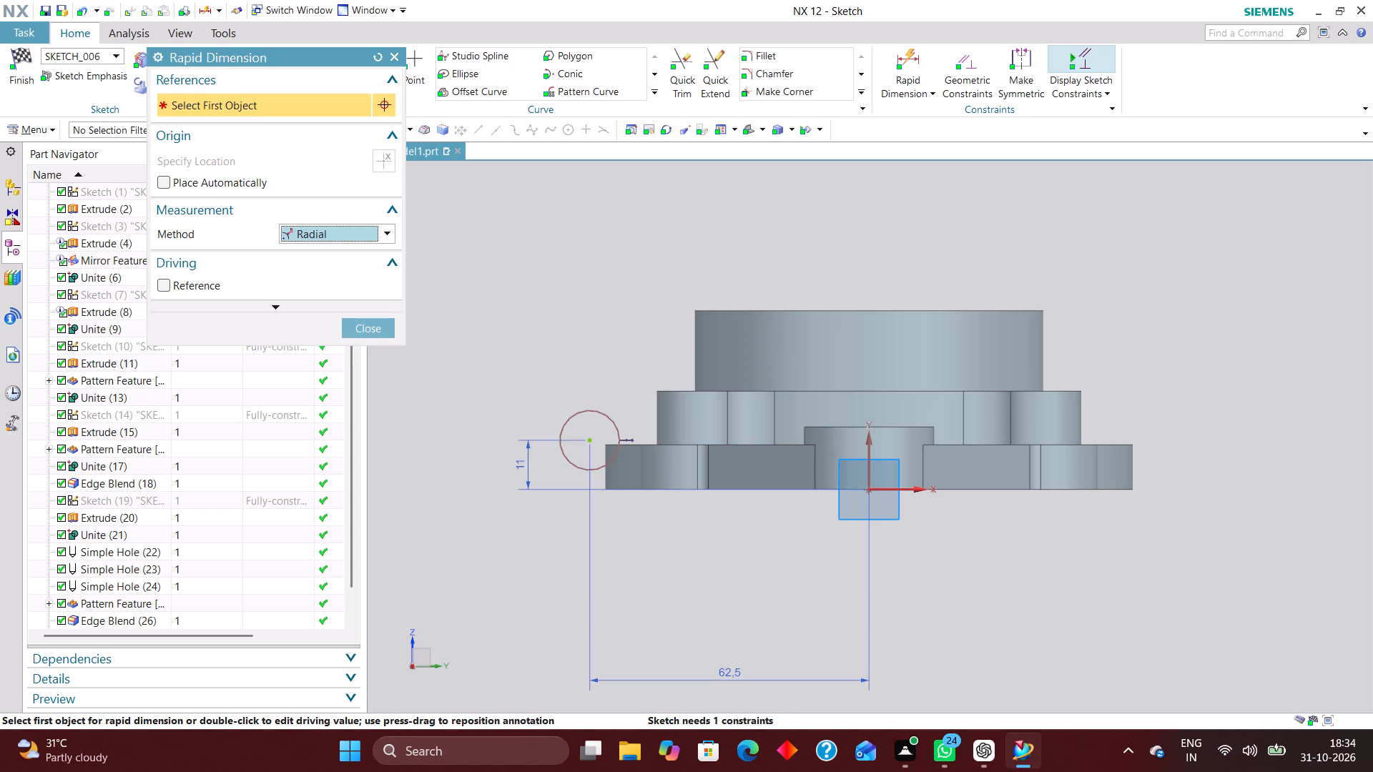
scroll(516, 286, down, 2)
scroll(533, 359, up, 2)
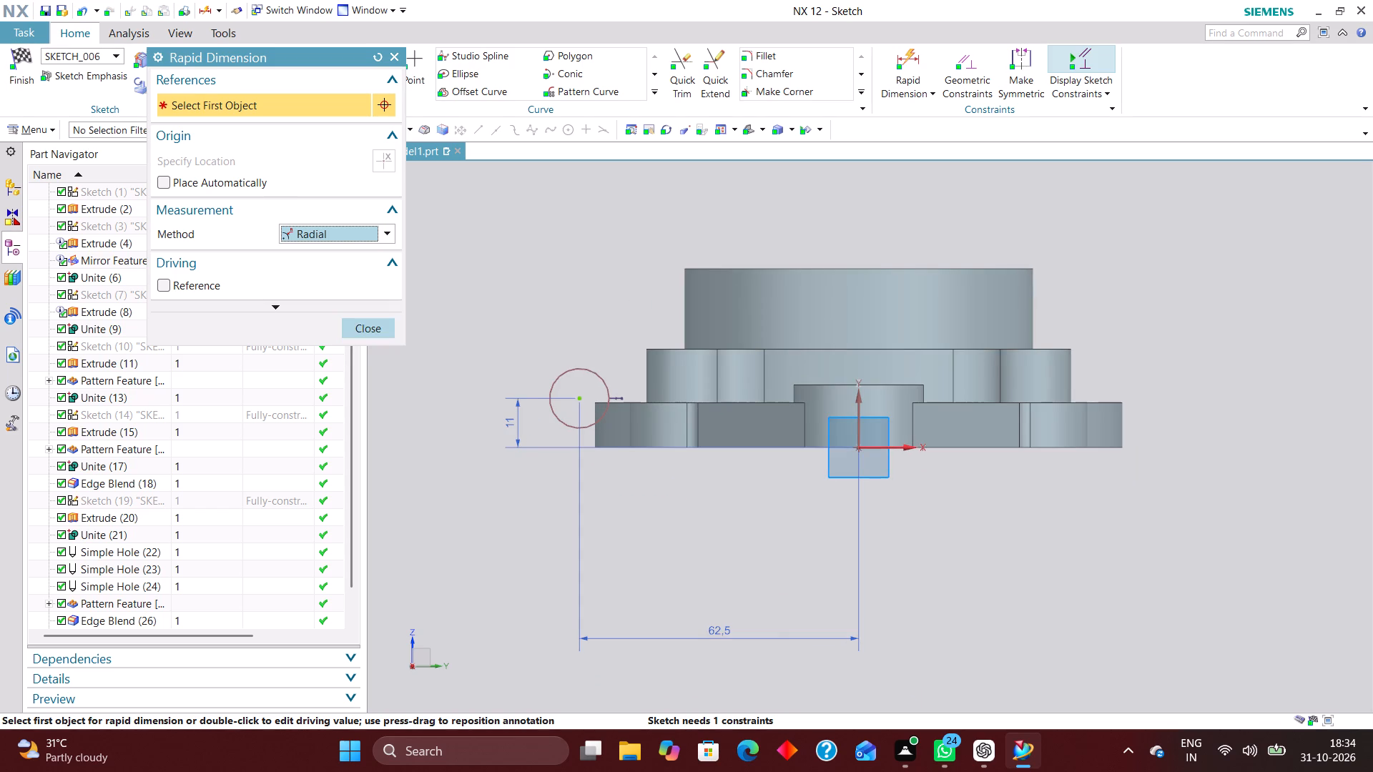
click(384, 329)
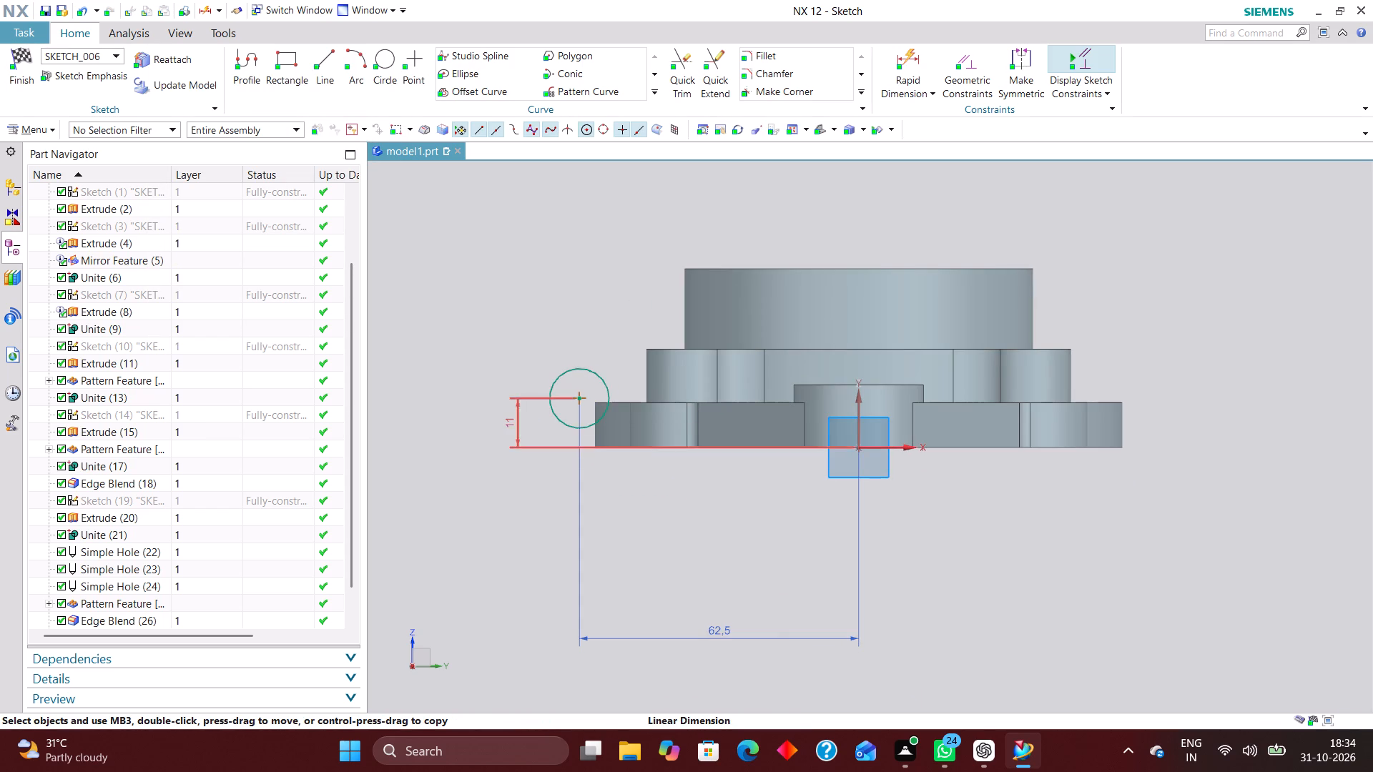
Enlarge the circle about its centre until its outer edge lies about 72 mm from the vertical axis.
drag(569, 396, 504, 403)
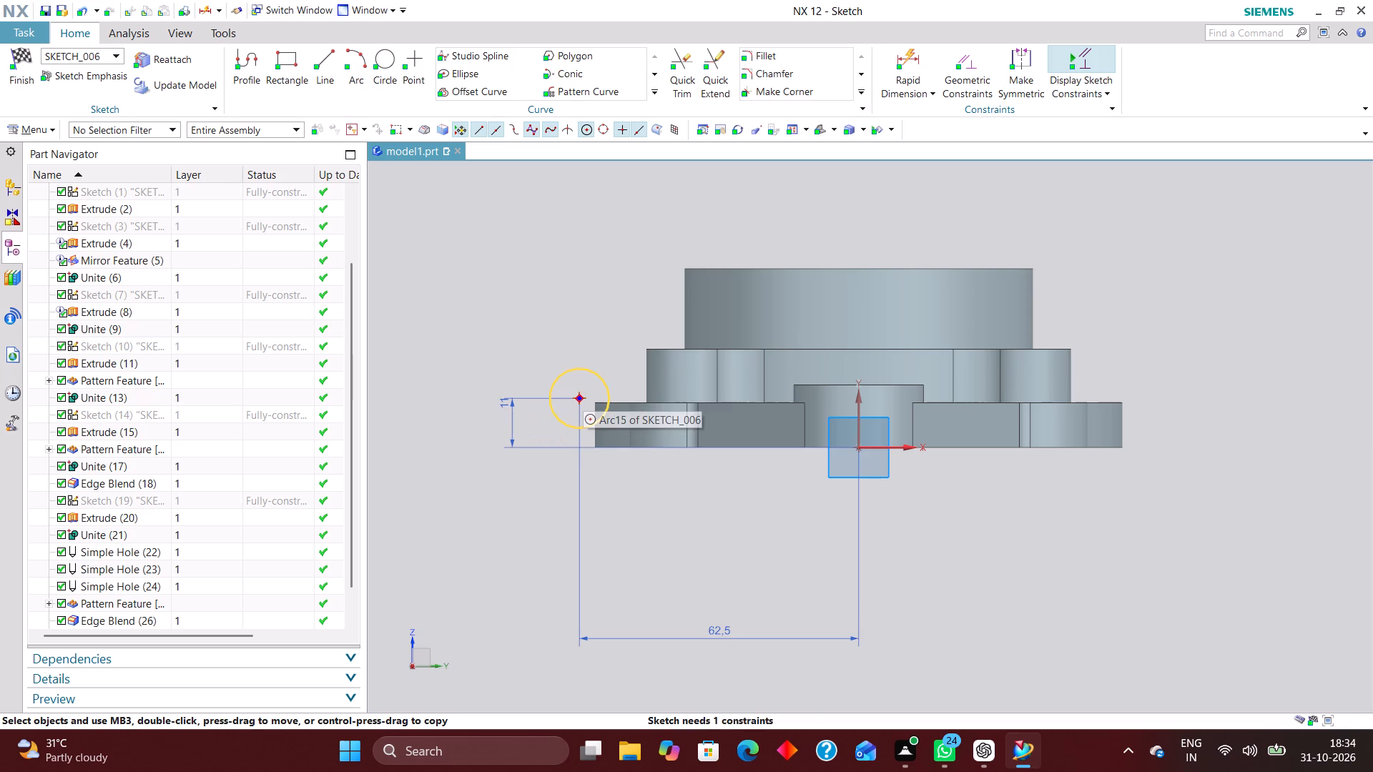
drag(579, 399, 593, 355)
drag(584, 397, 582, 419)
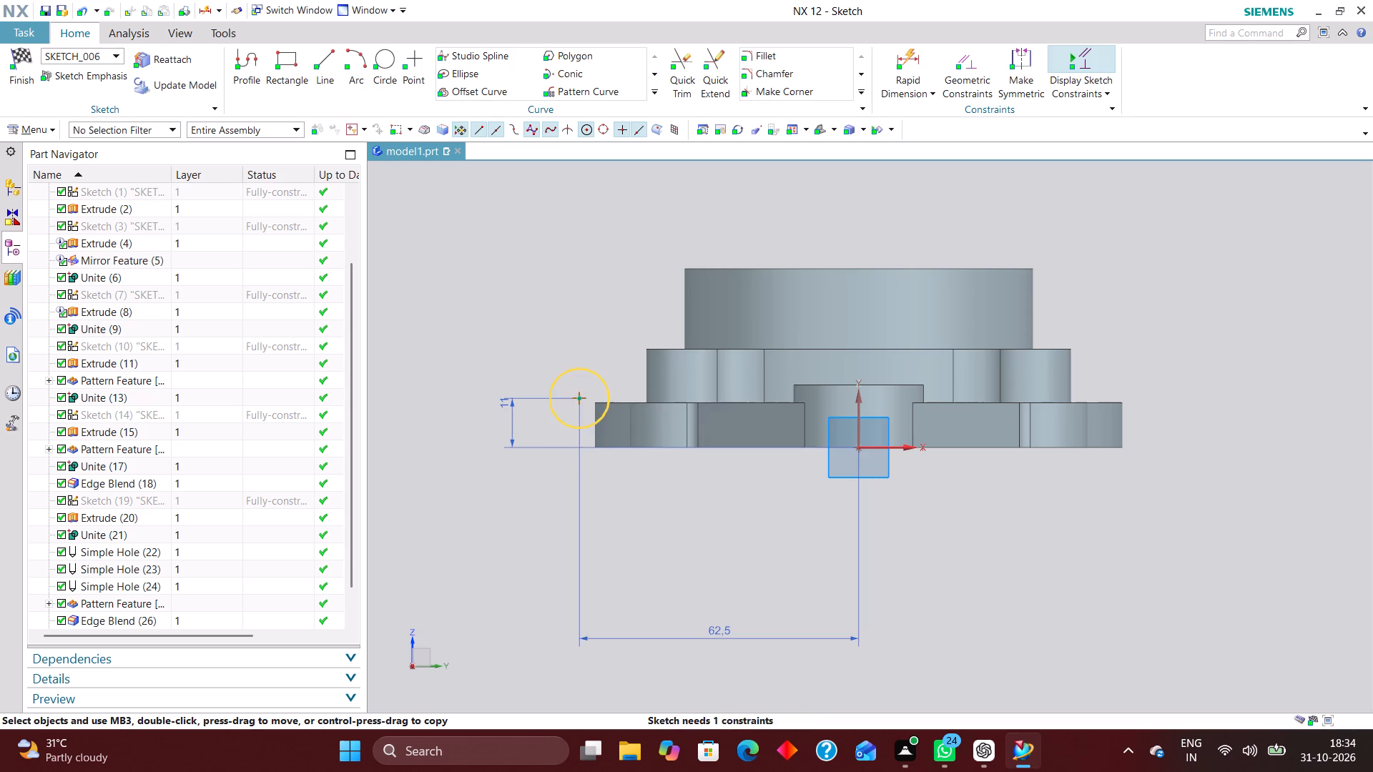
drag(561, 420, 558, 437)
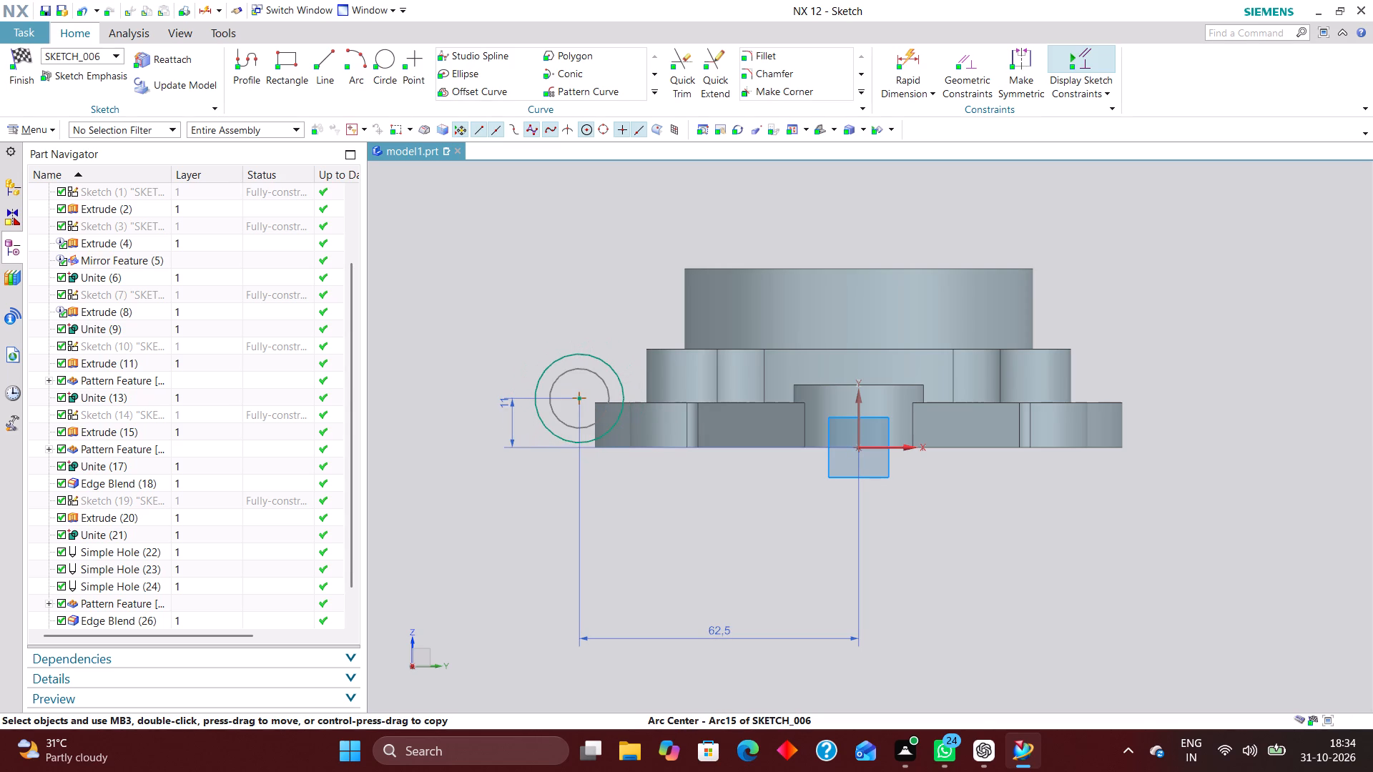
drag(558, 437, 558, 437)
Add an Inferred horizontal dimension from the circle's outer edge to the vertical axis, entering 1339/2 mm.
click(920, 64)
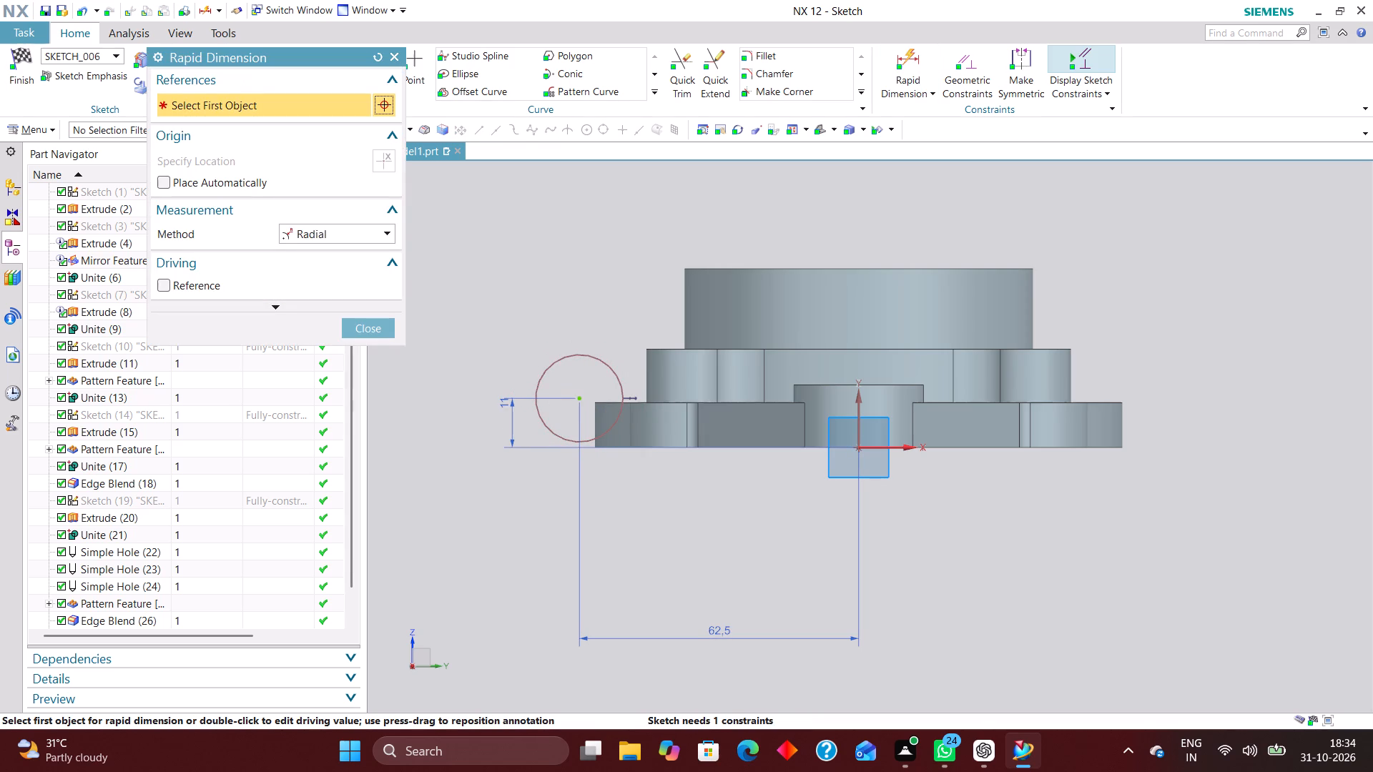
click(346, 237)
click(347, 252)
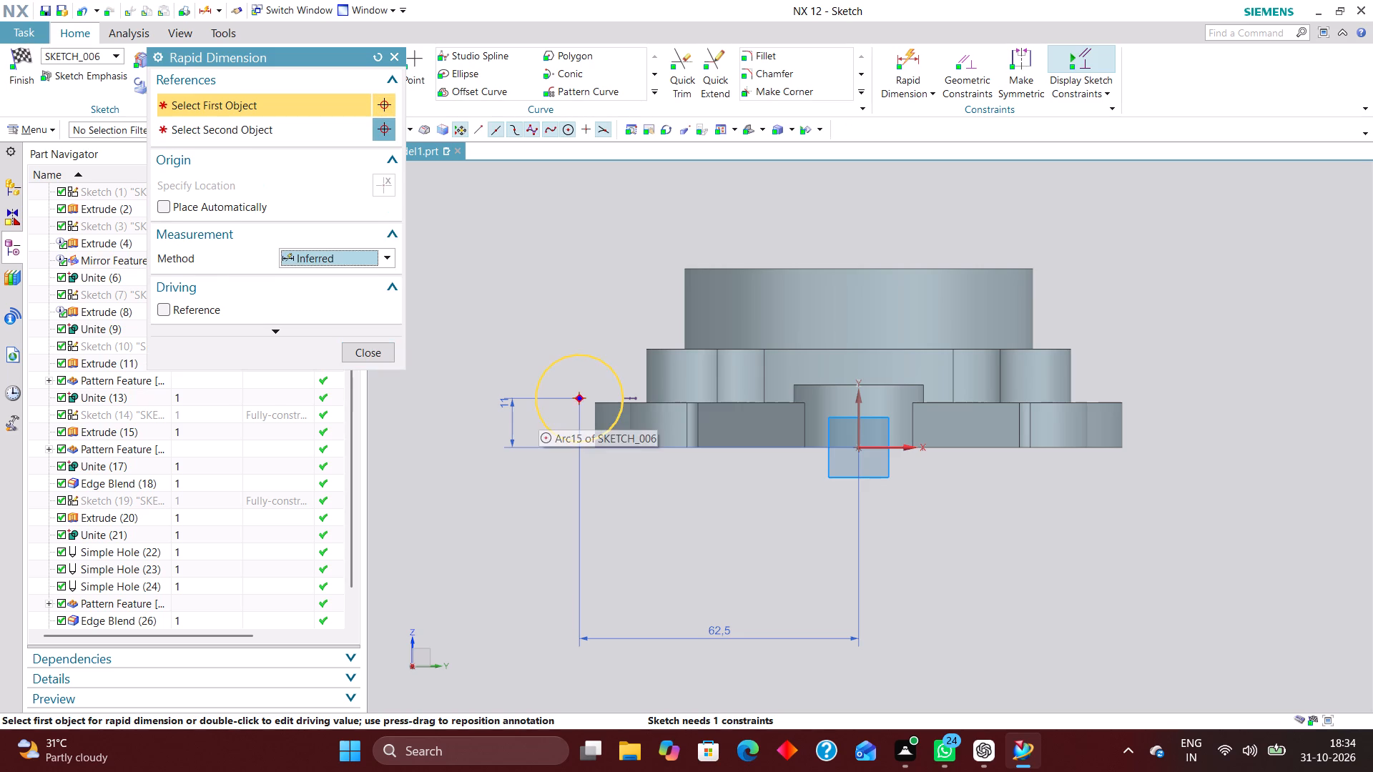
click(532, 399)
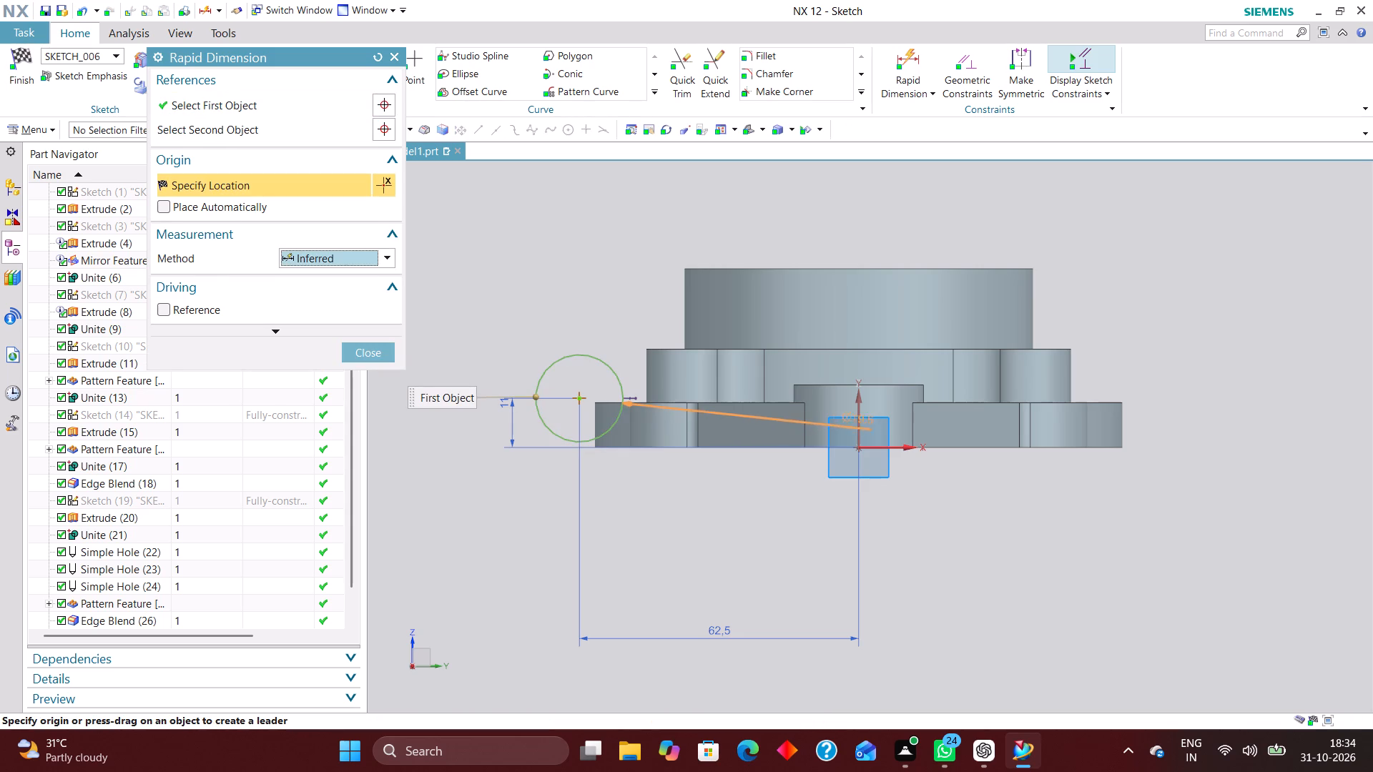
click(860, 416)
click(707, 663)
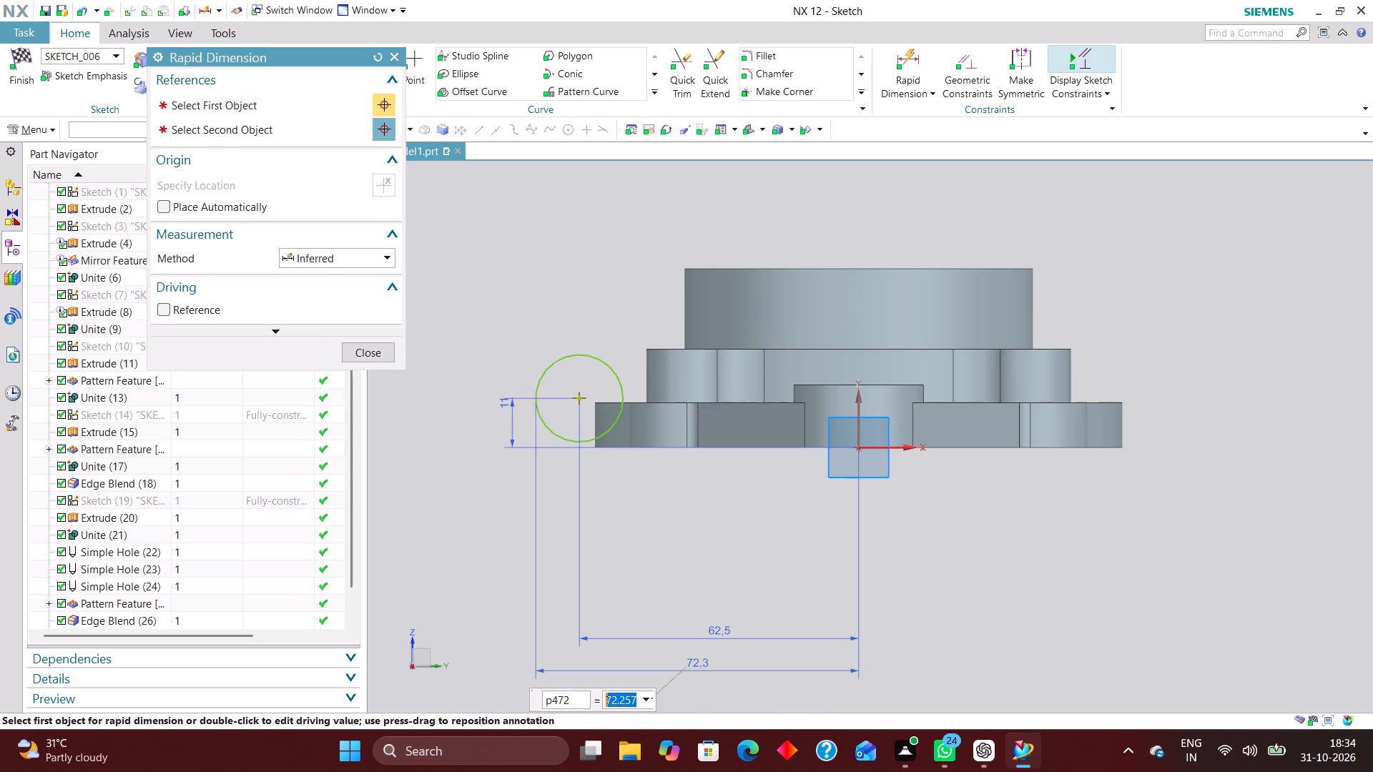
text(1339/2)
key(Return)
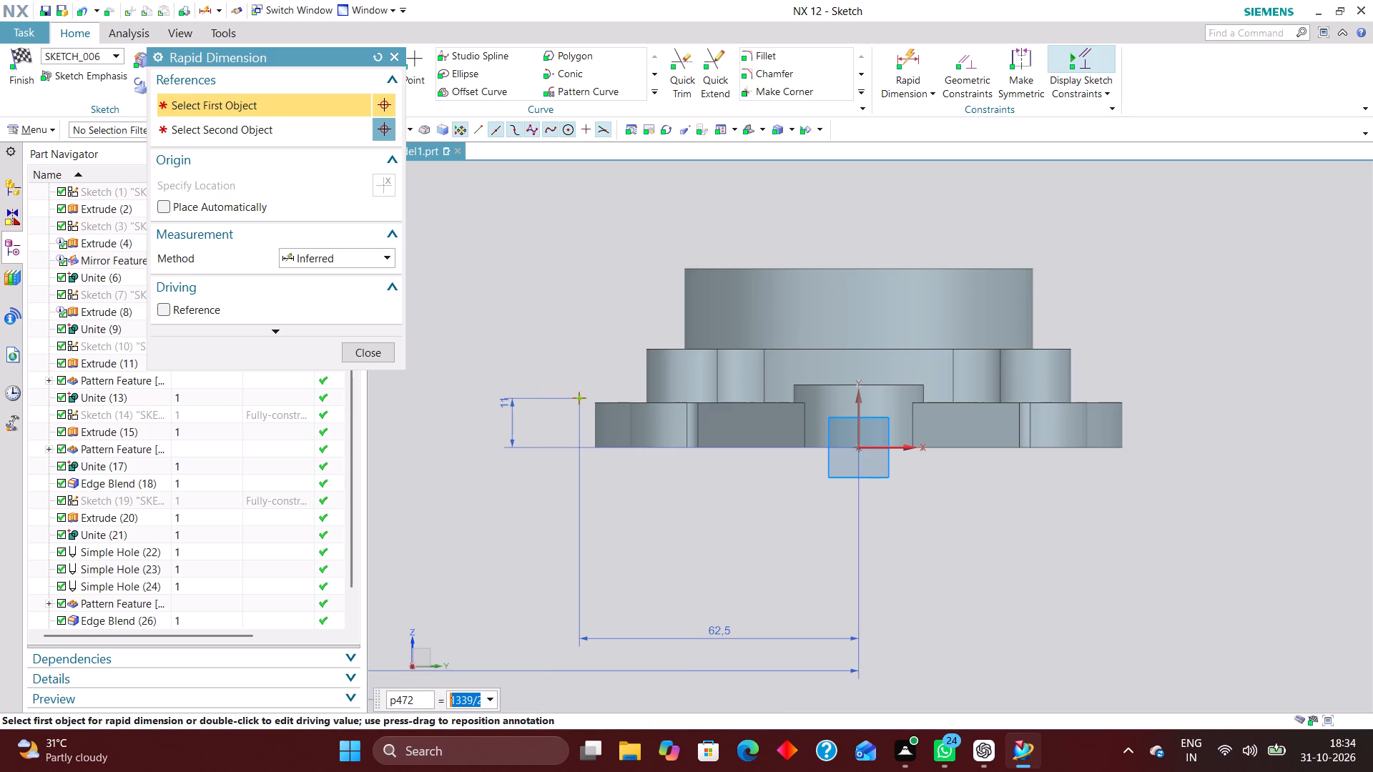
Set the horizontal distance from the circle's outer edge to the vertical axis to 139/2 mm.
scroll(850, 531, down, 7)
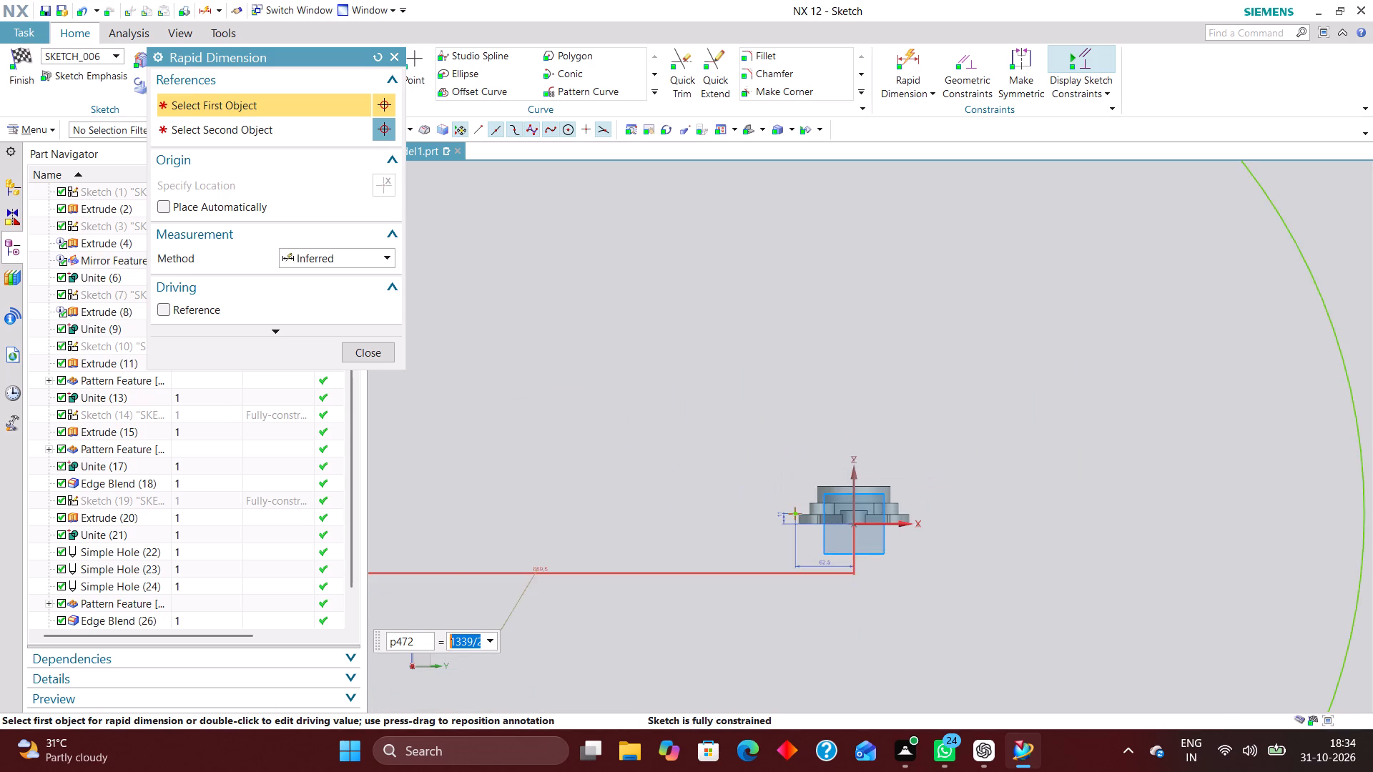
scroll(849, 590, down, 2)
scroll(736, 486, down, 1)
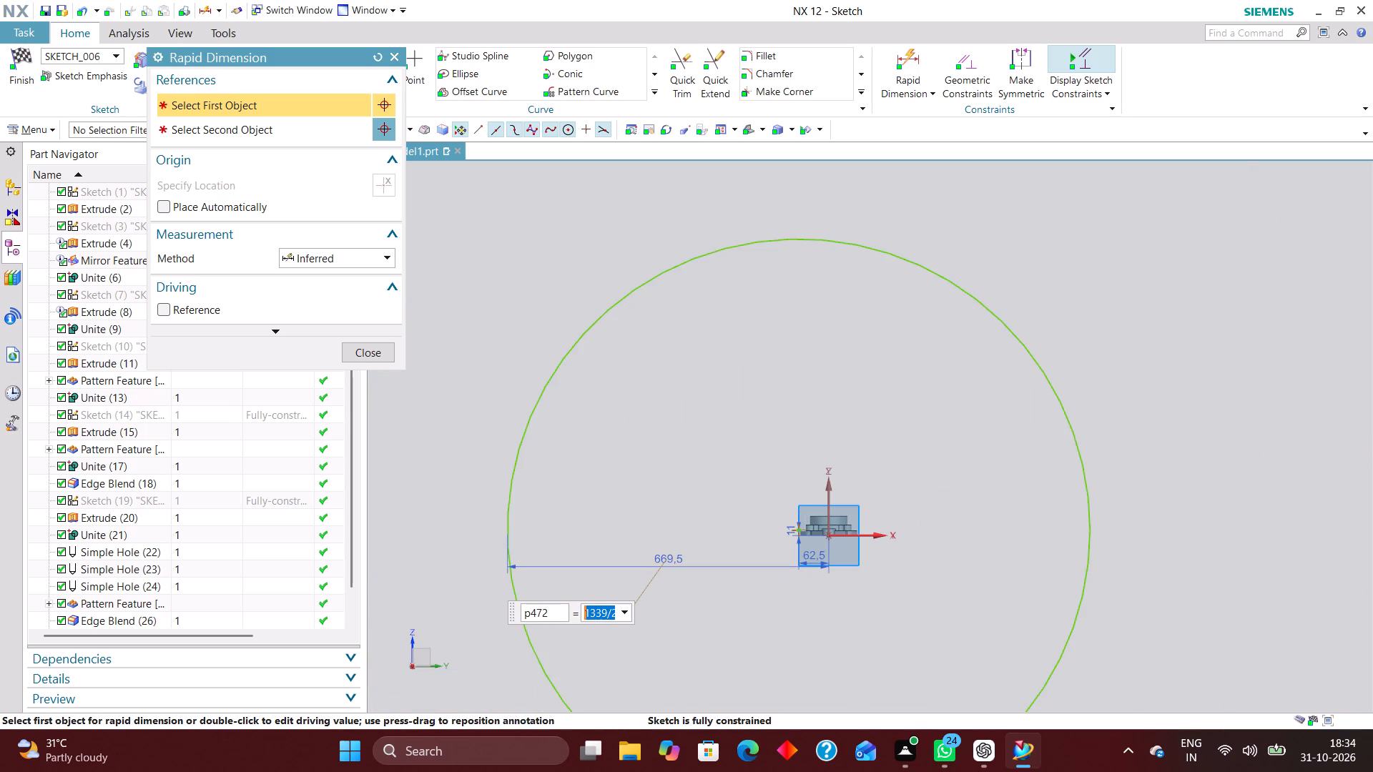
text(13)
text(9/2)
key(Return)
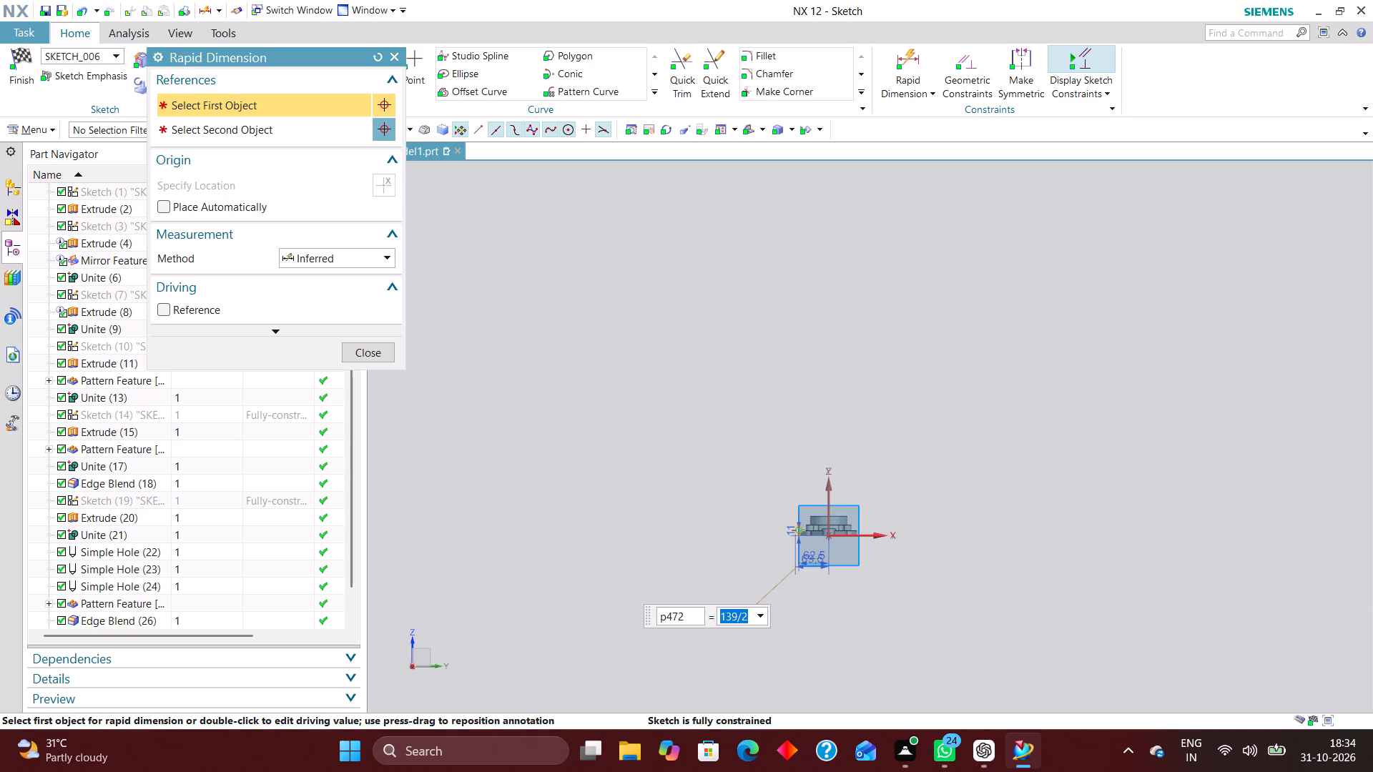
scroll(835, 540, up, 6)
scroll(699, 540, up, 5)
scroll(718, 453, up, 2)
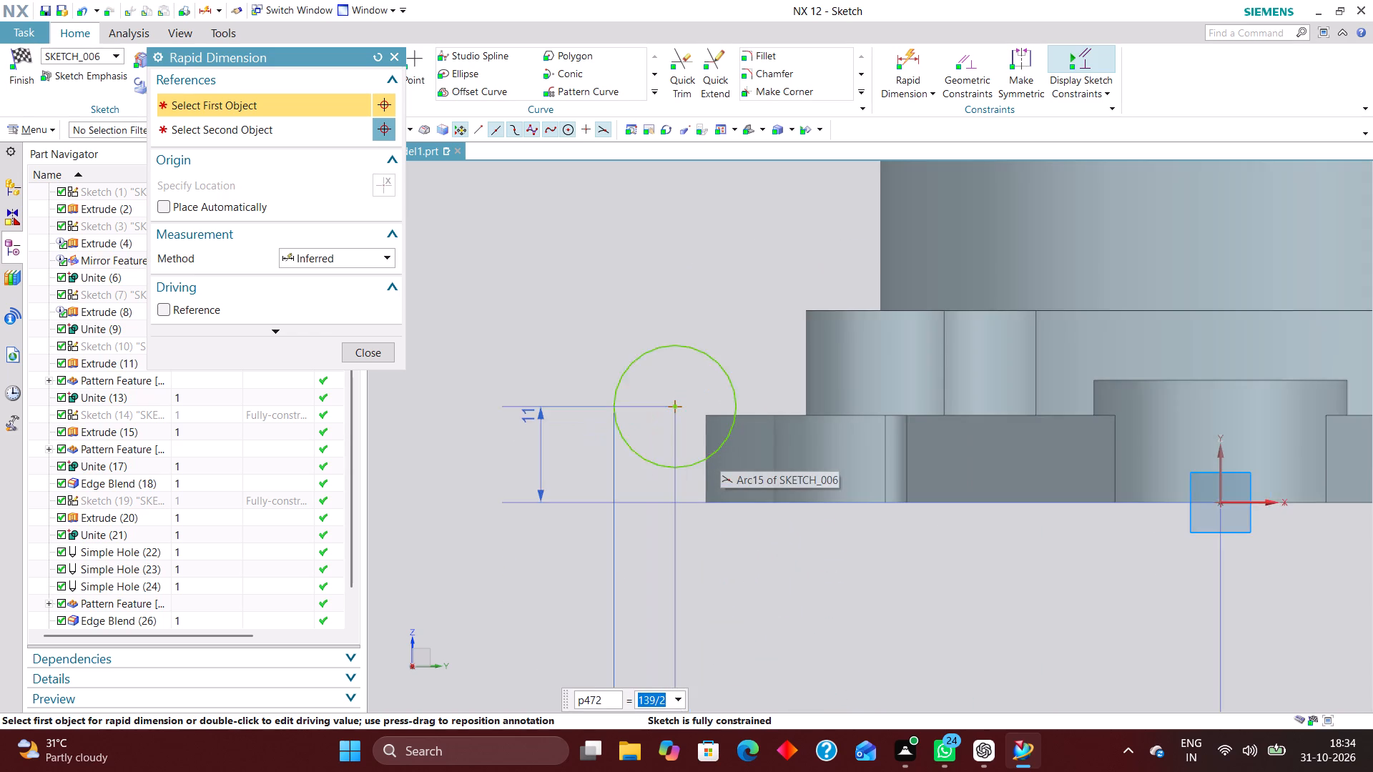
scroll(717, 454, up, 1)
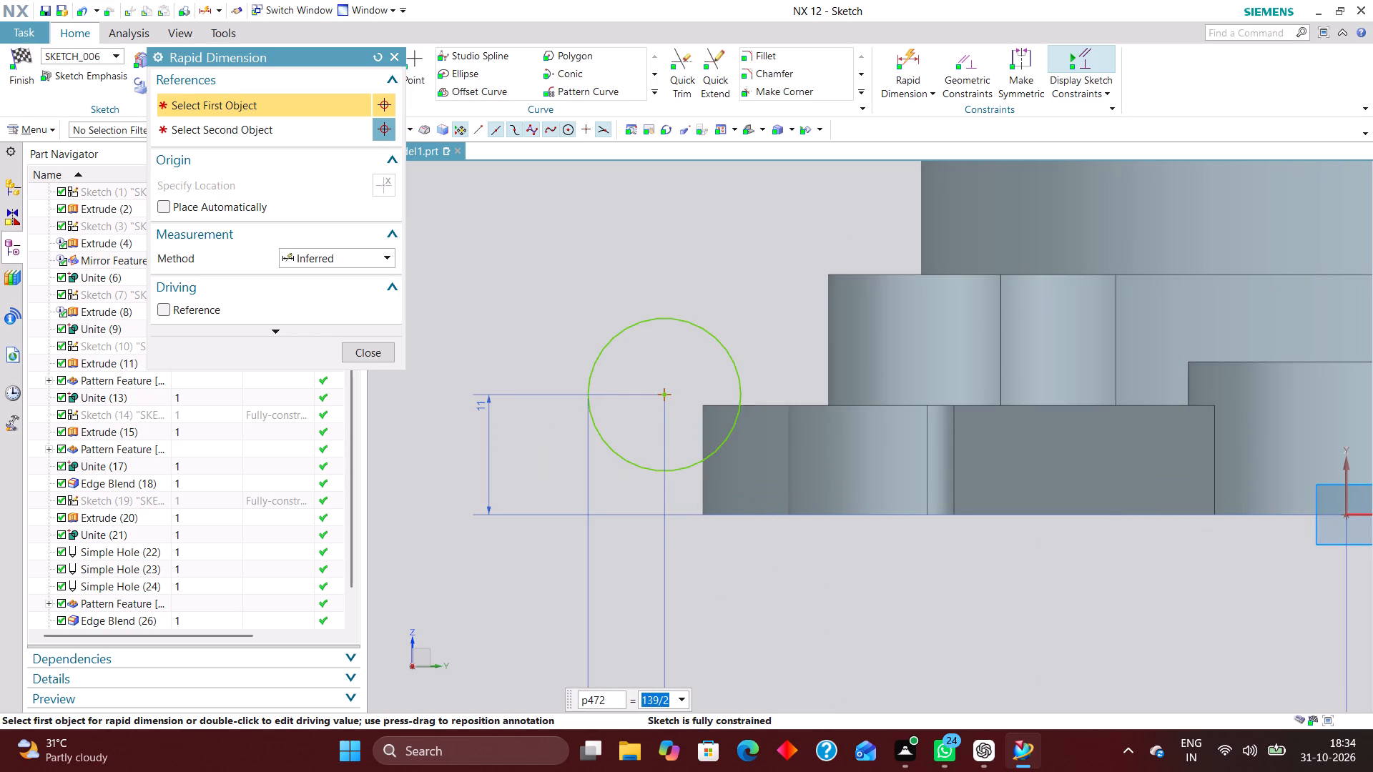
scroll(568, 406, down, 2)
scroll(617, 459, up, 1)
click(365, 352)
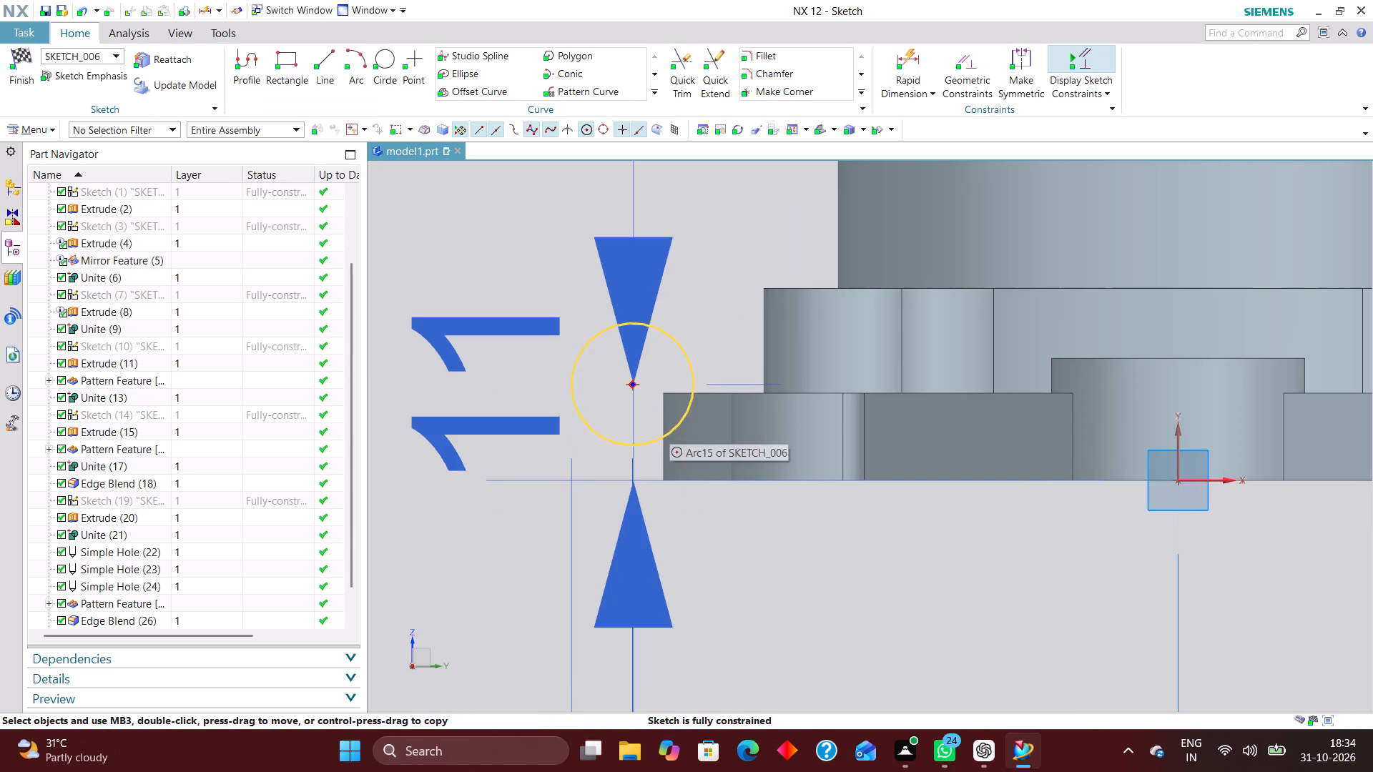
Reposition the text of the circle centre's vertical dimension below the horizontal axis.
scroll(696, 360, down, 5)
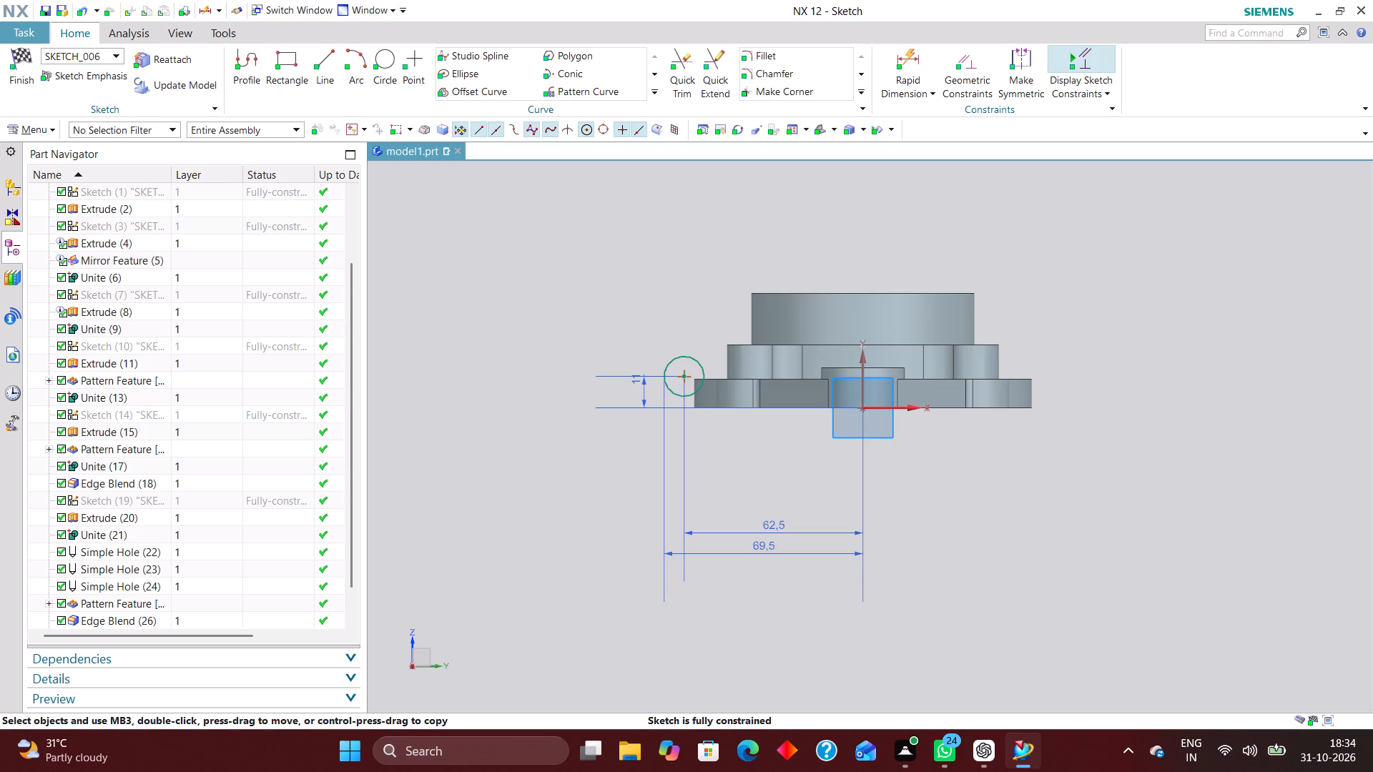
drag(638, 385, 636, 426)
Add a Diametral dimension to the circle, placing its text above the circle.
scroll(723, 375, up, 3)
click(905, 51)
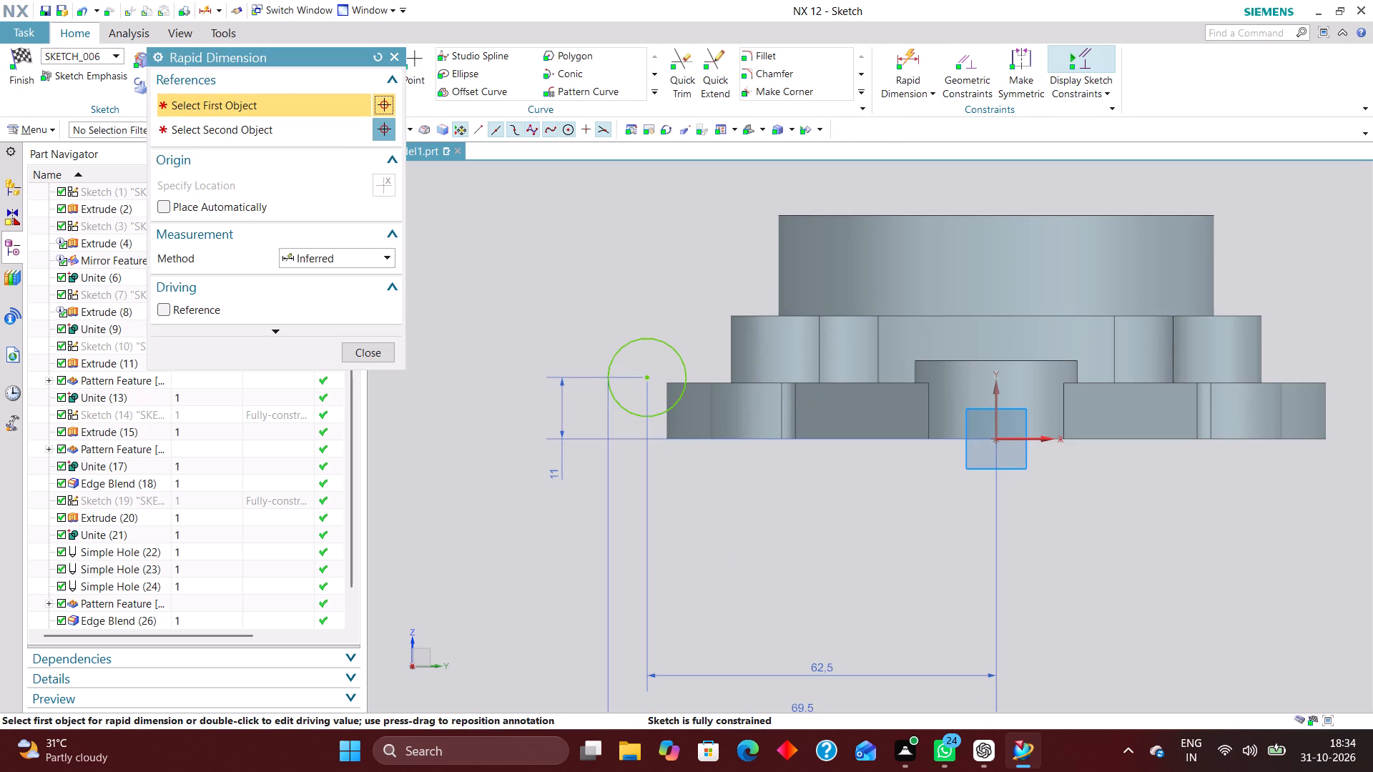
click(349, 255)
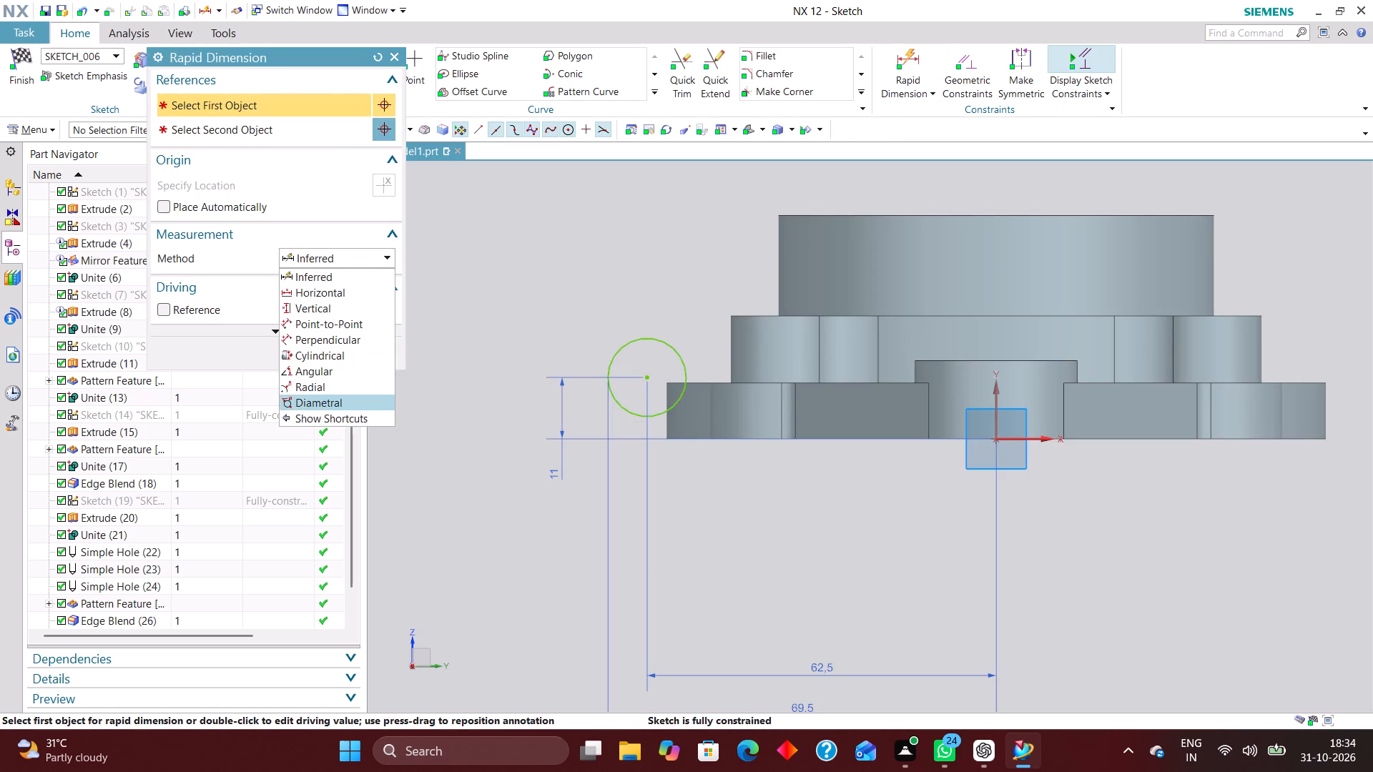
click(345, 399)
click(644, 340)
click(631, 280)
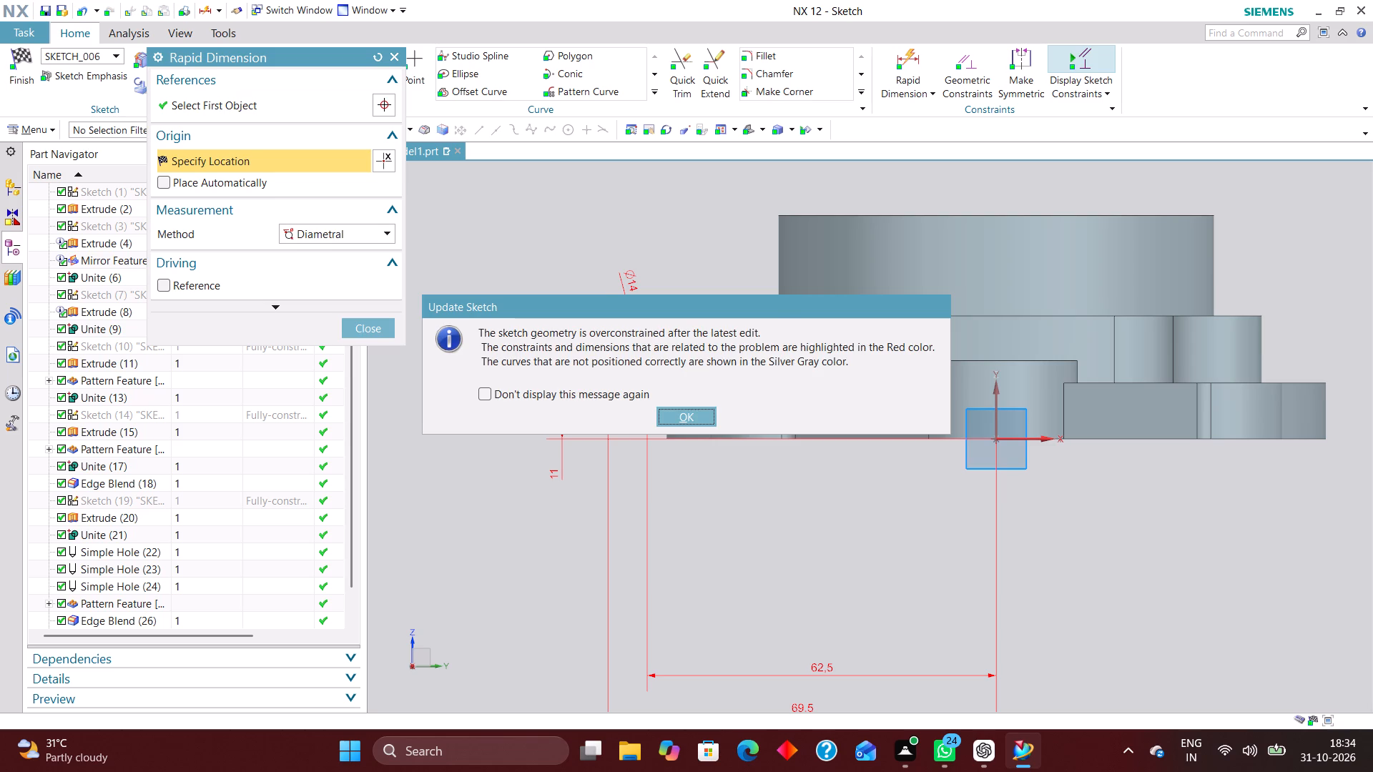
click(704, 415)
click(390, 326)
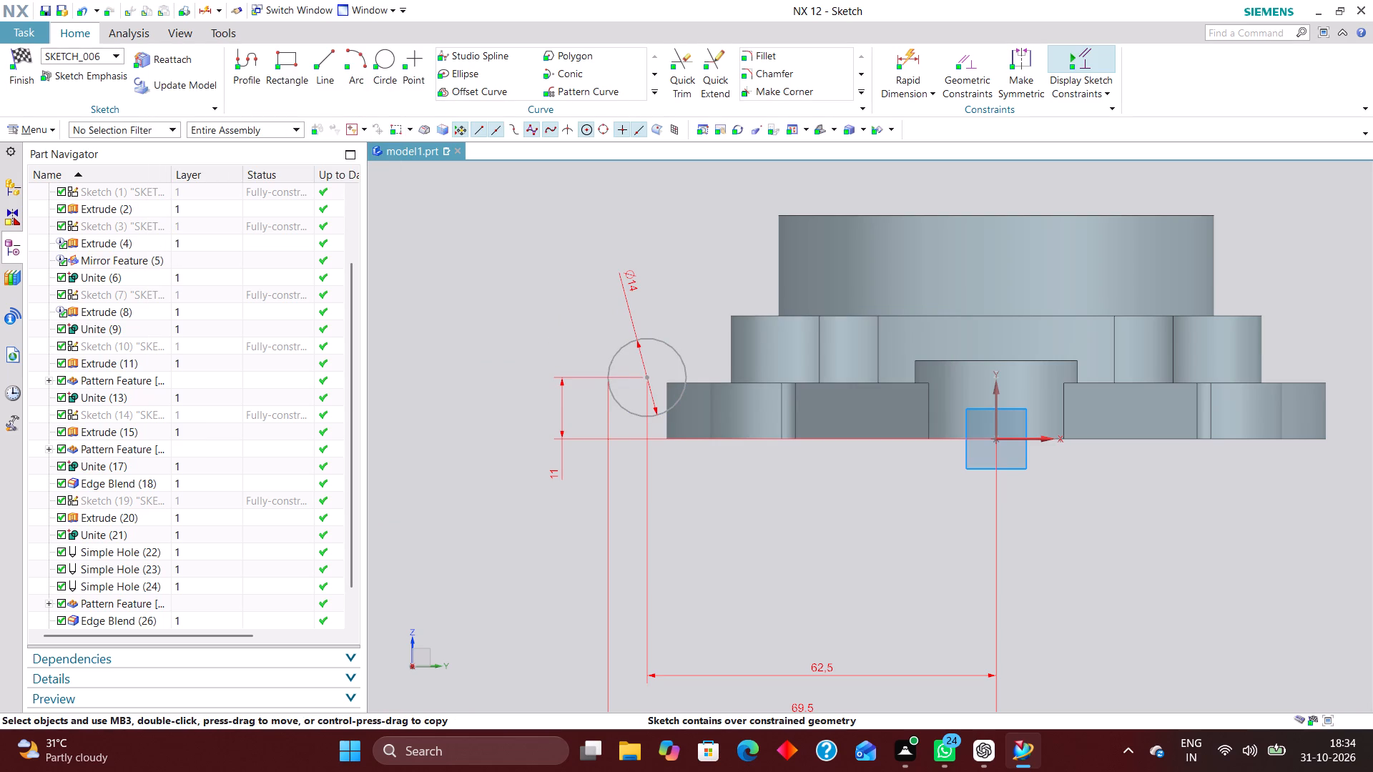
Delete the 139/2 mm edge-to-axis dimension and move the diameter dimension's text closer to the circle.
scroll(593, 352, down, 2)
right_drag(742, 585, 671, 577)
scroll(612, 305, up, 3)
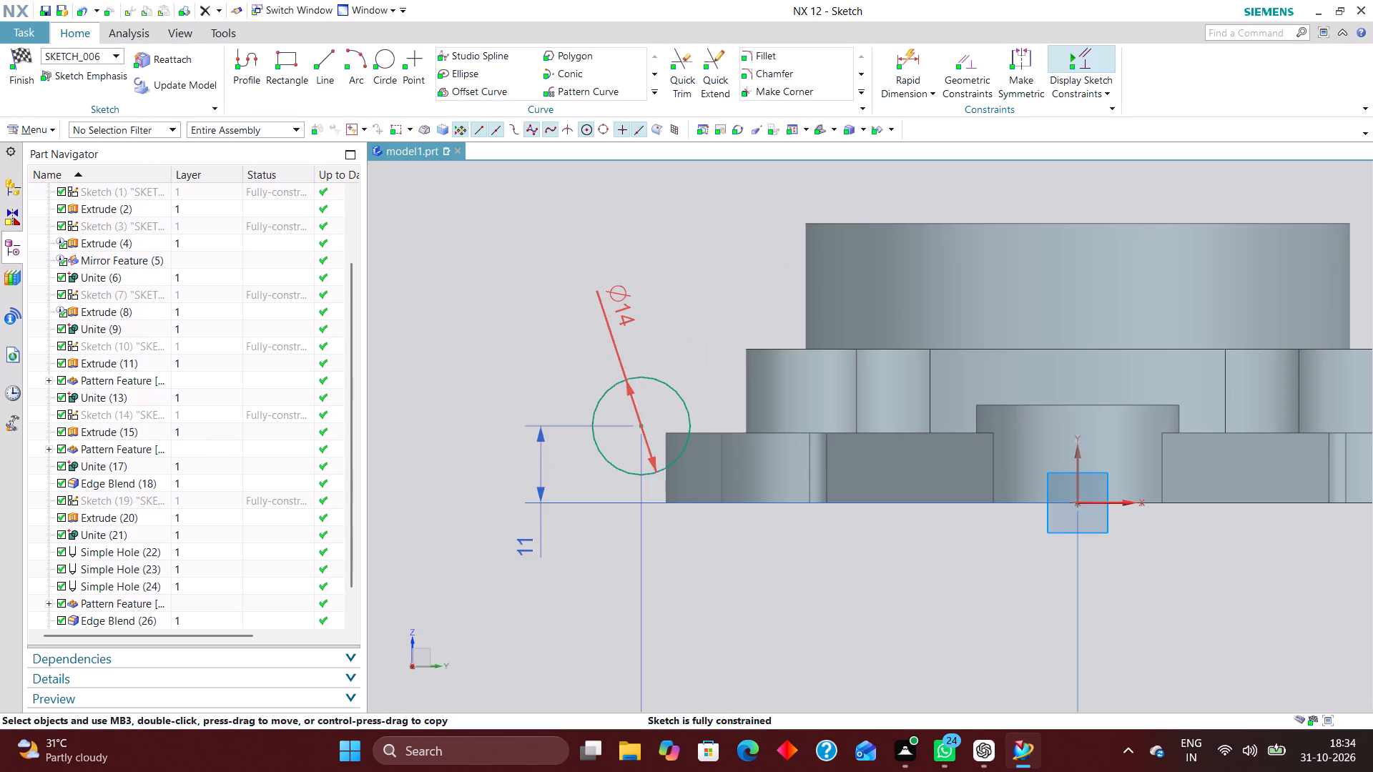
drag(609, 295, 596, 340)
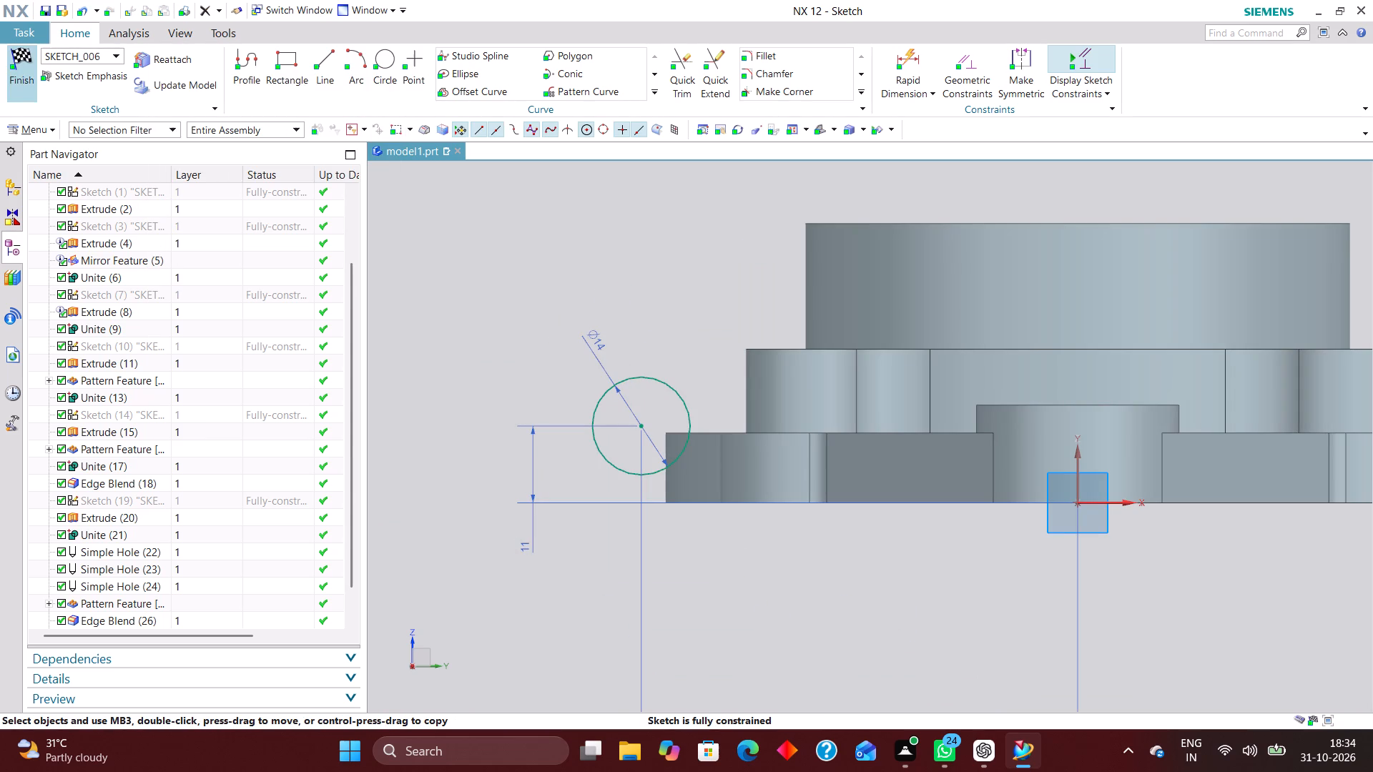
Delete the vertical dimension between the circle's centre and the horizontal axis.
scroll(441, 344, down, 3)
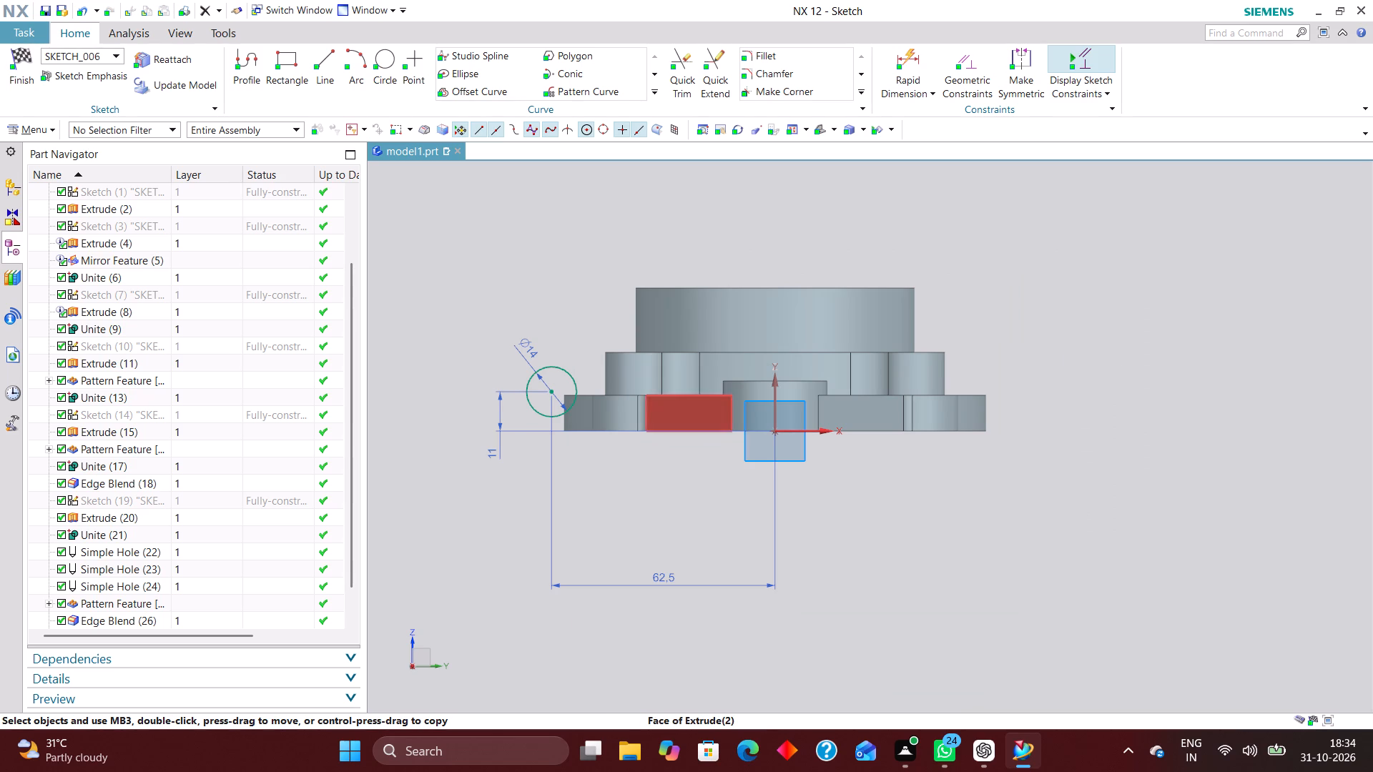
scroll(603, 393, up, 3)
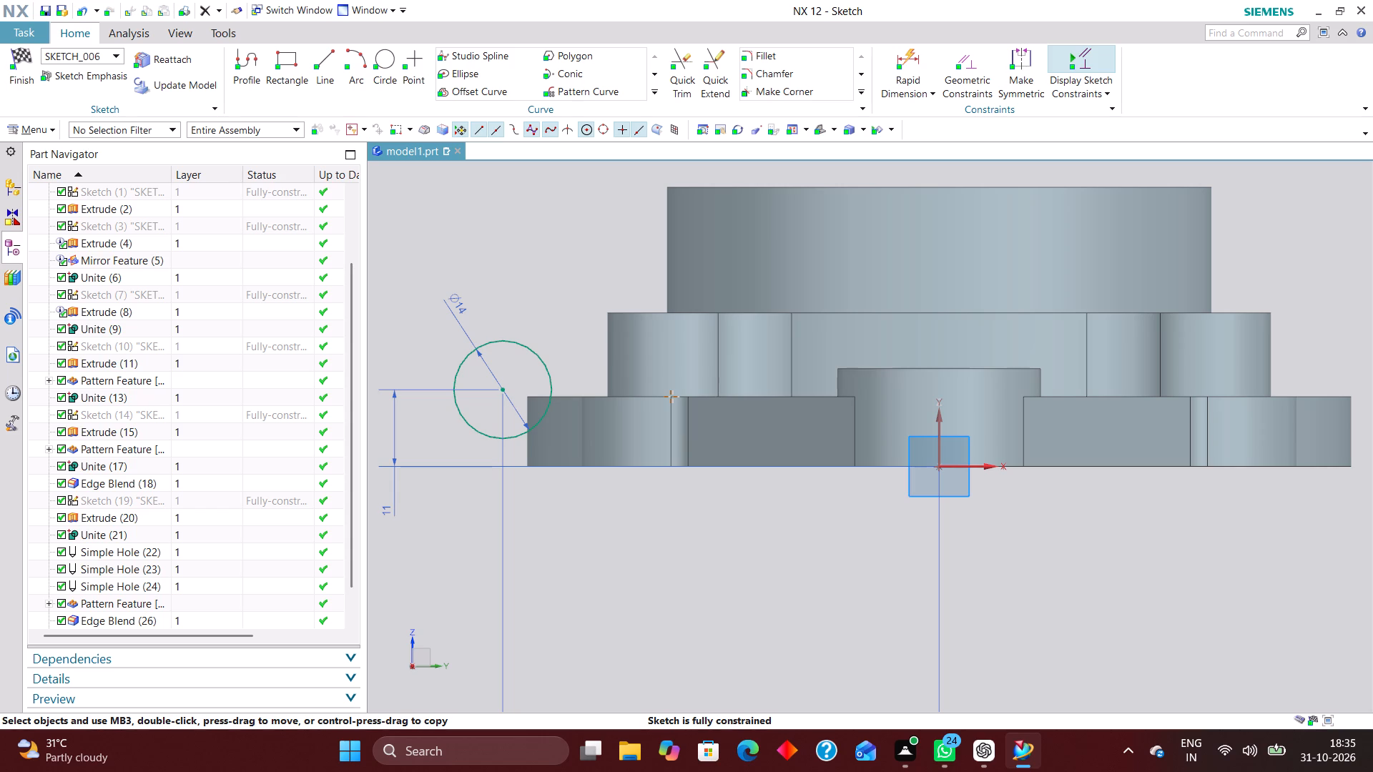
scroll(626, 471, down, 2)
scroll(594, 413, up, 5)
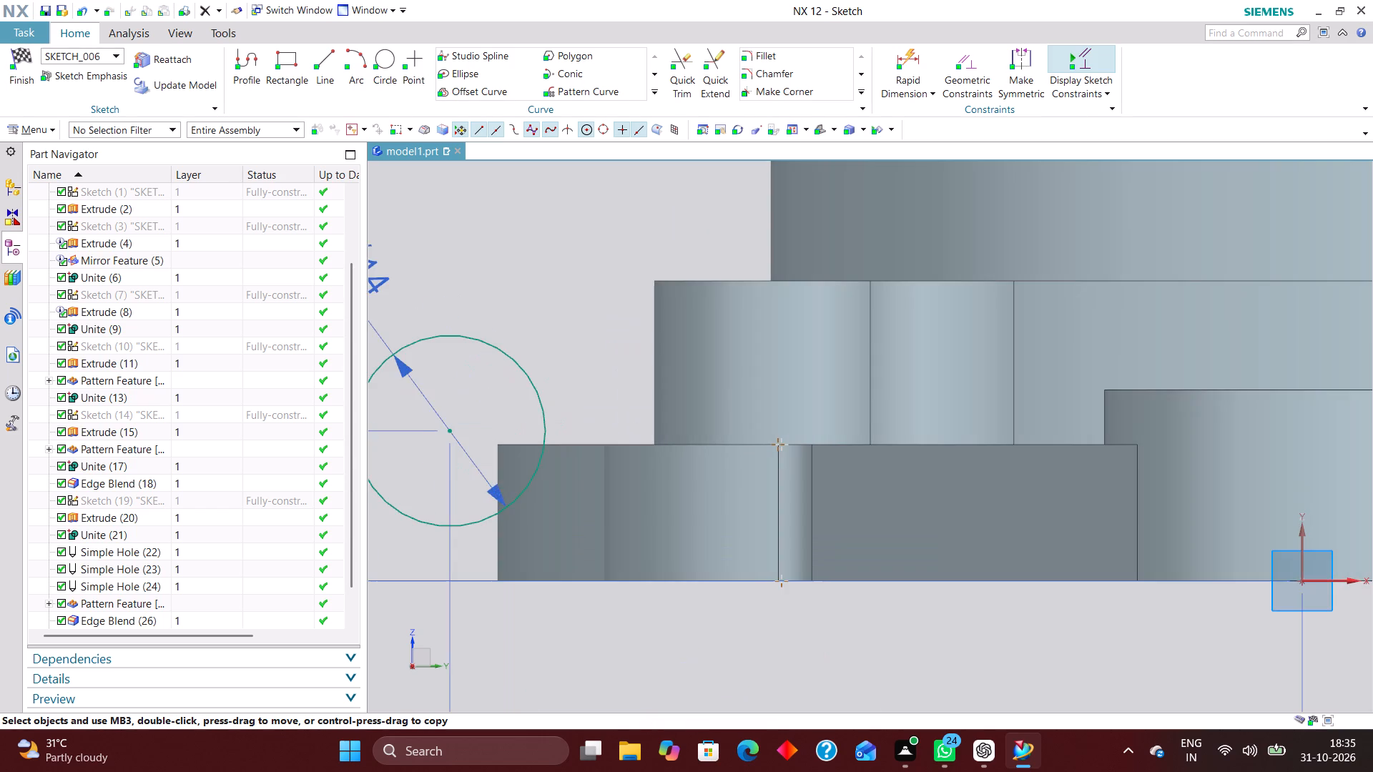
scroll(584, 450, down, 3)
scroll(576, 390, down, 3)
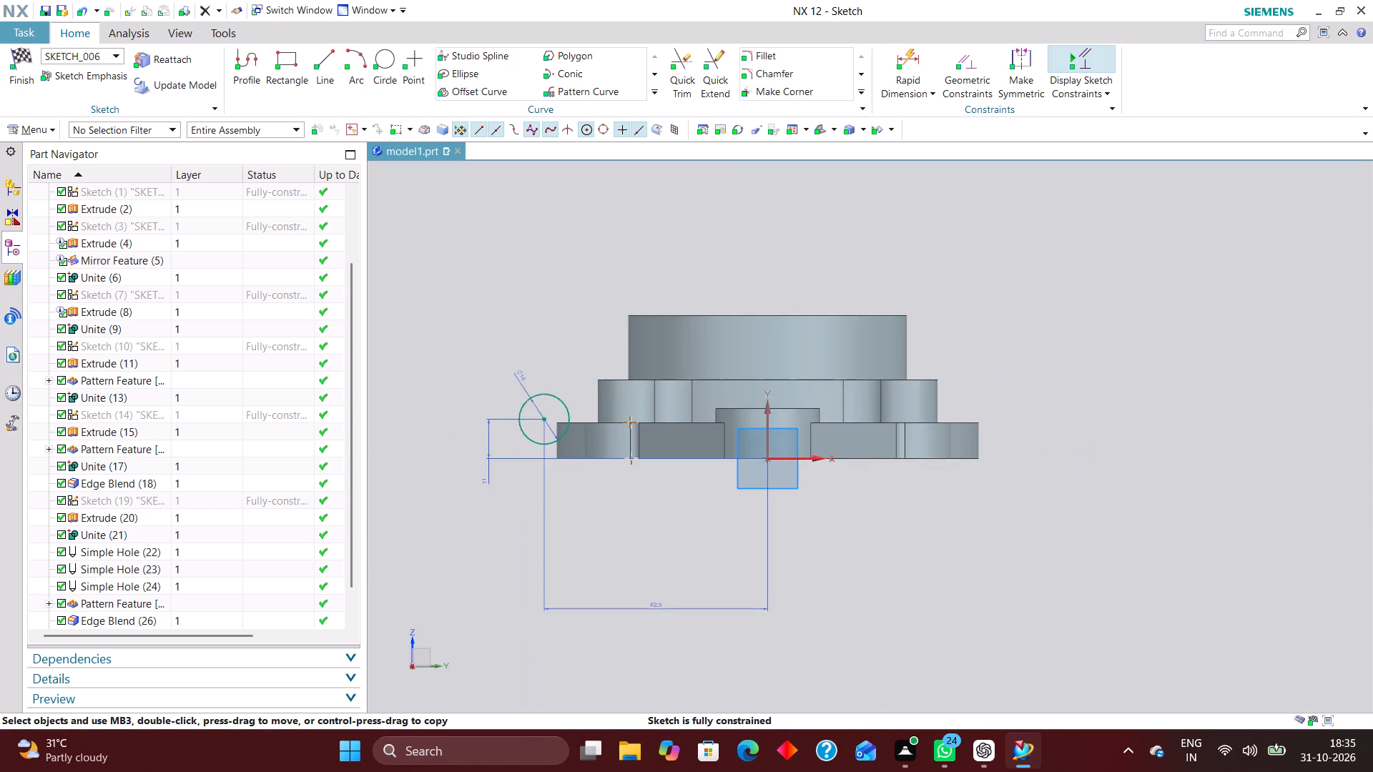
scroll(549, 479, up, 1)
right_drag(469, 440, 401, 441)
scroll(558, 387, up, 2)
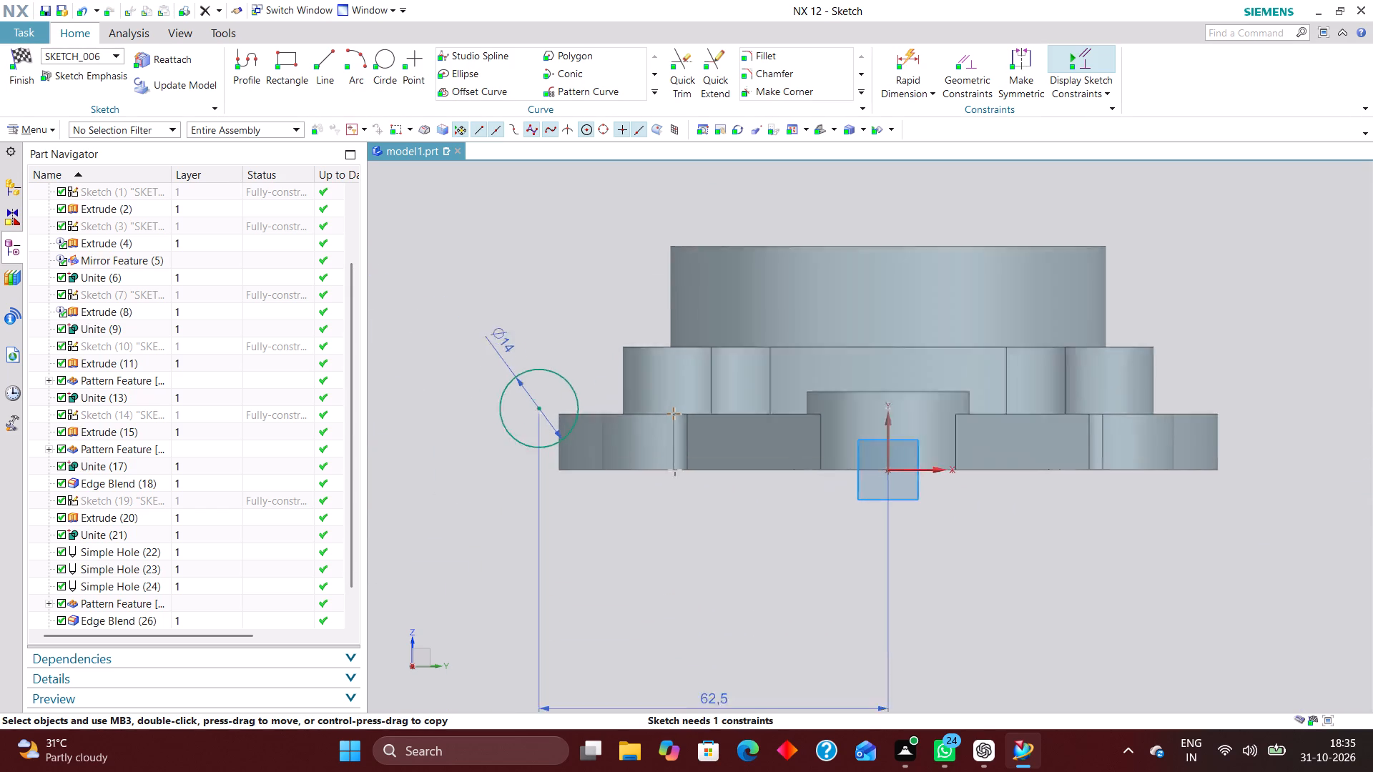
Move the circle upward so its centre sits above the top of the base flange.
scroll(558, 387, up, 1)
drag(527, 422, 545, 372)
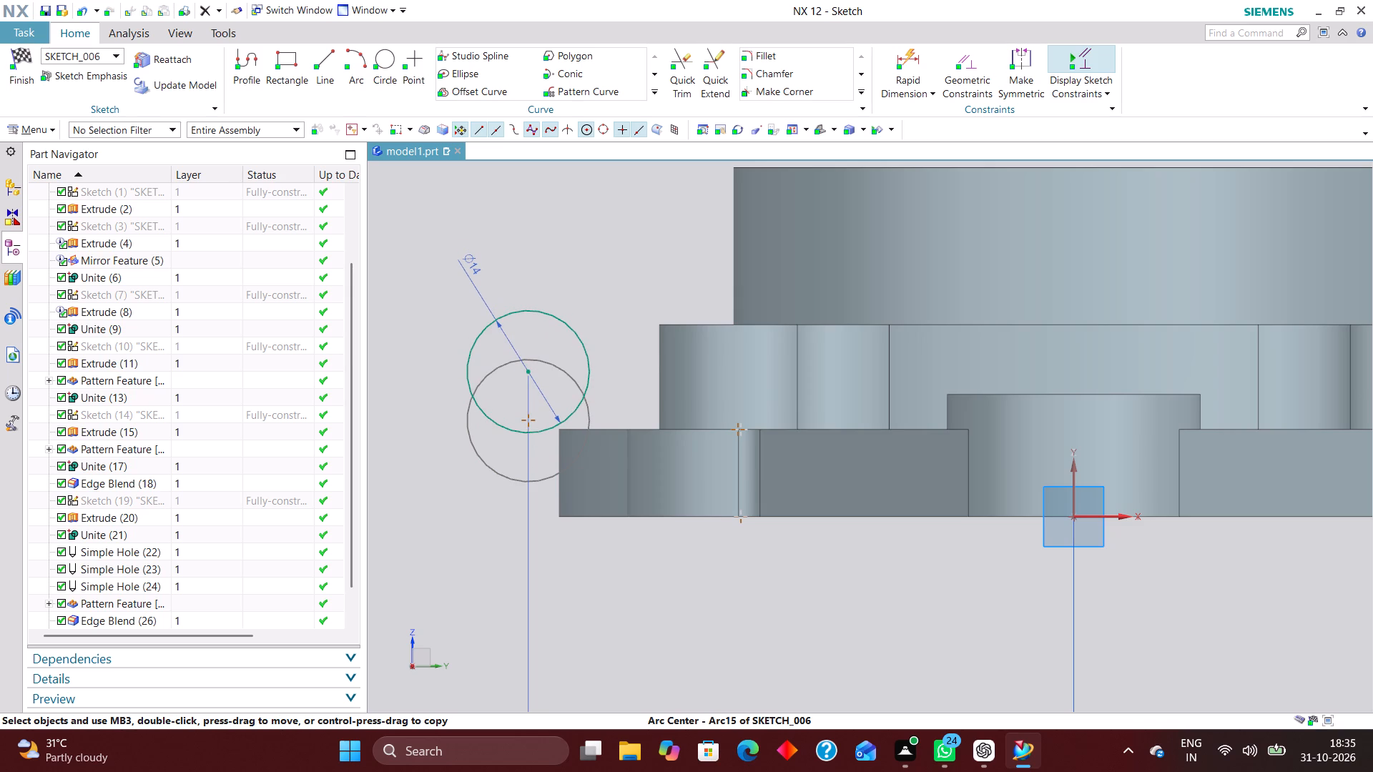
drag(545, 372, 541, 380)
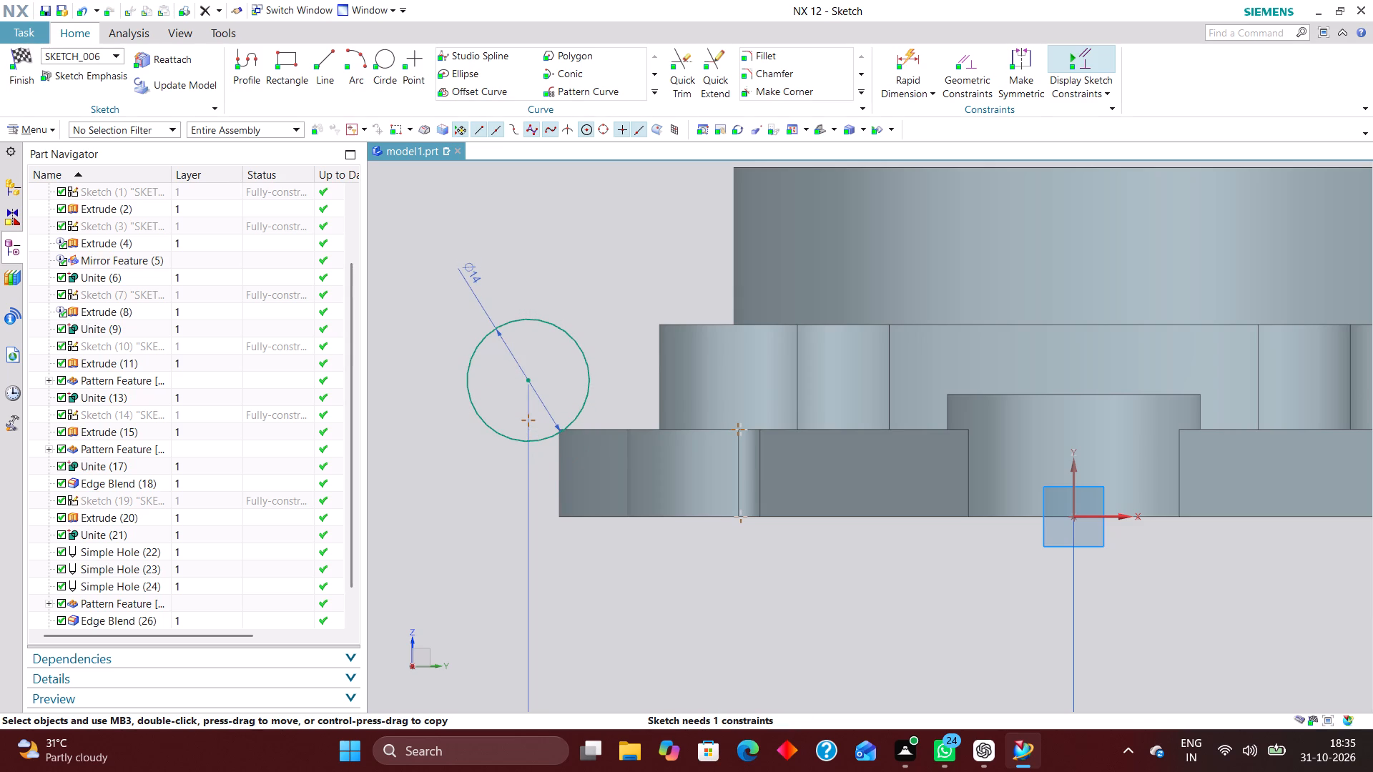
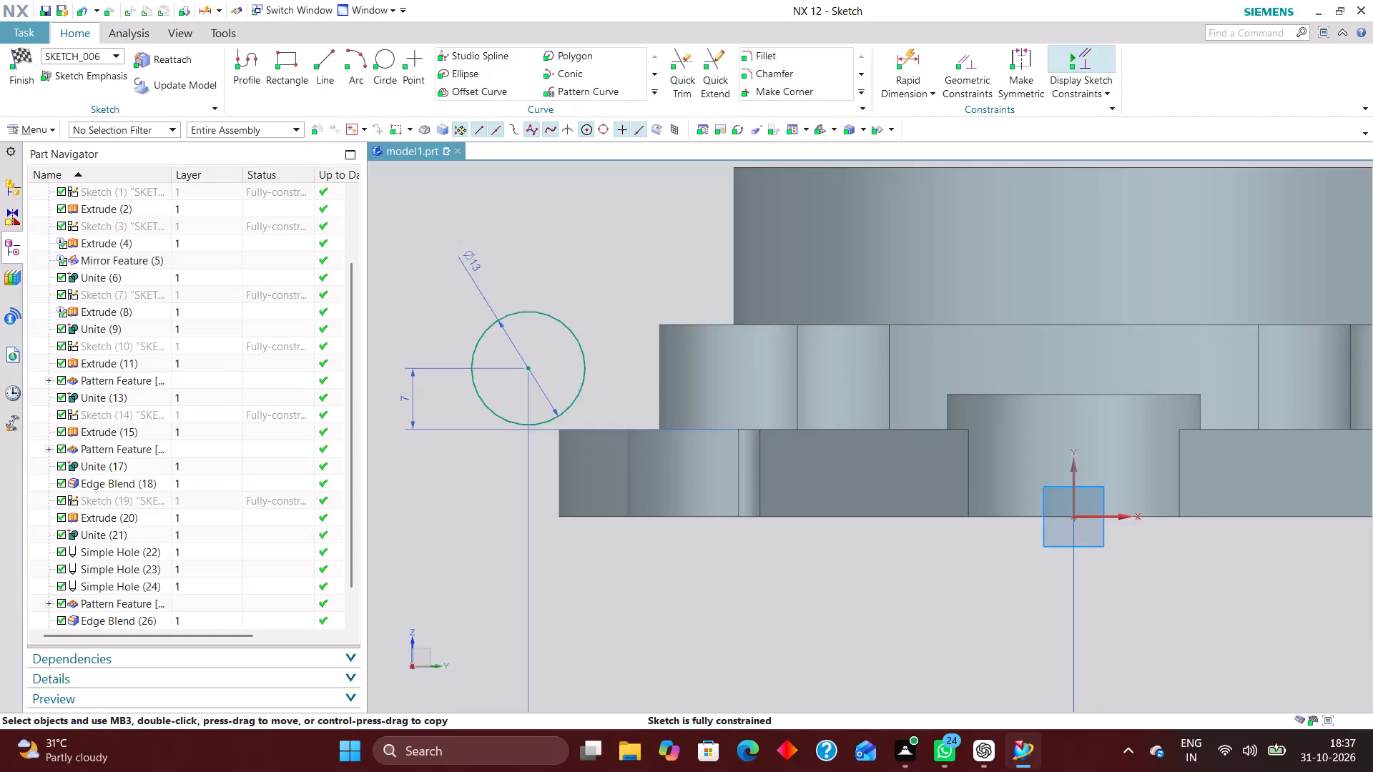
Set the vertical dimension between the circle's centre and the base flange's top edge to 6 mm.
scroll(704, 419, down, 2)
scroll(664, 363, down, 2)
scroll(667, 365, up, 3)
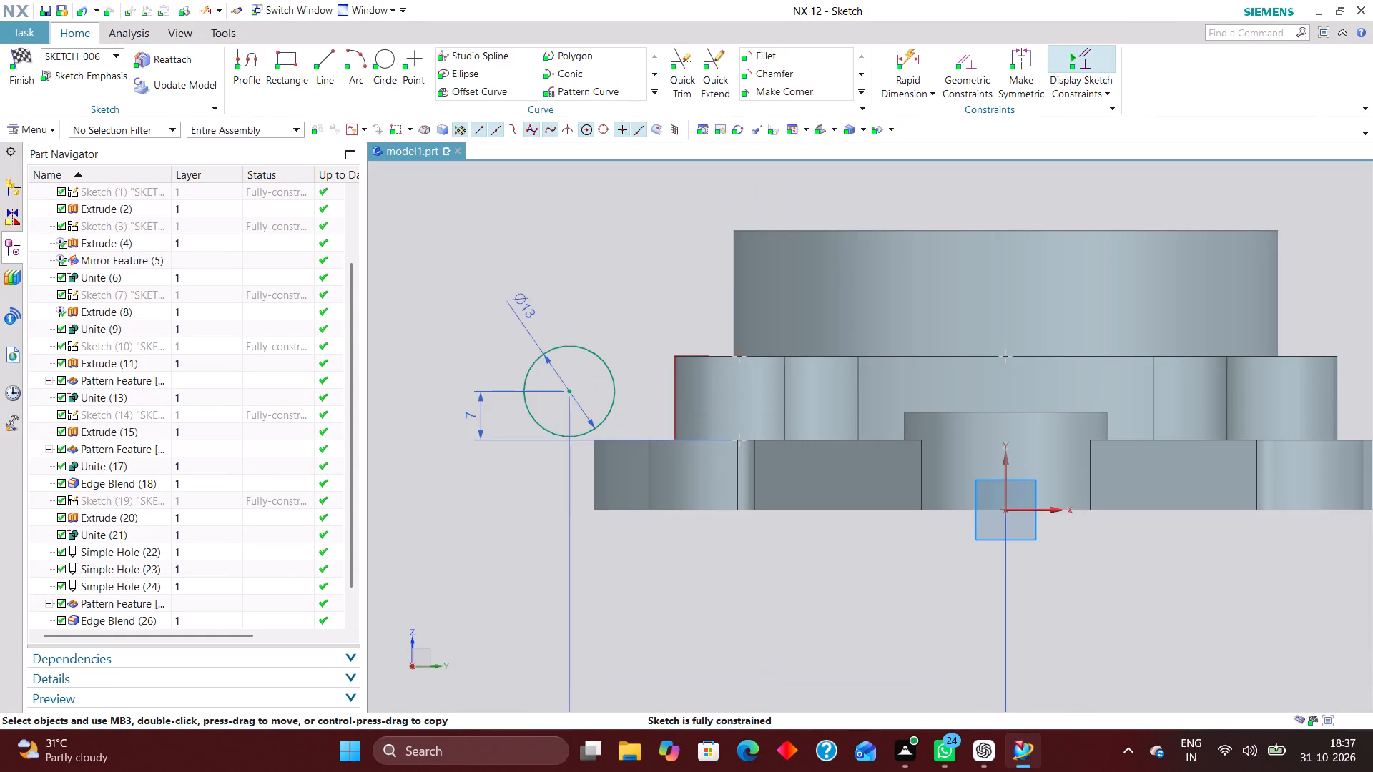
scroll(606, 402, up, 2)
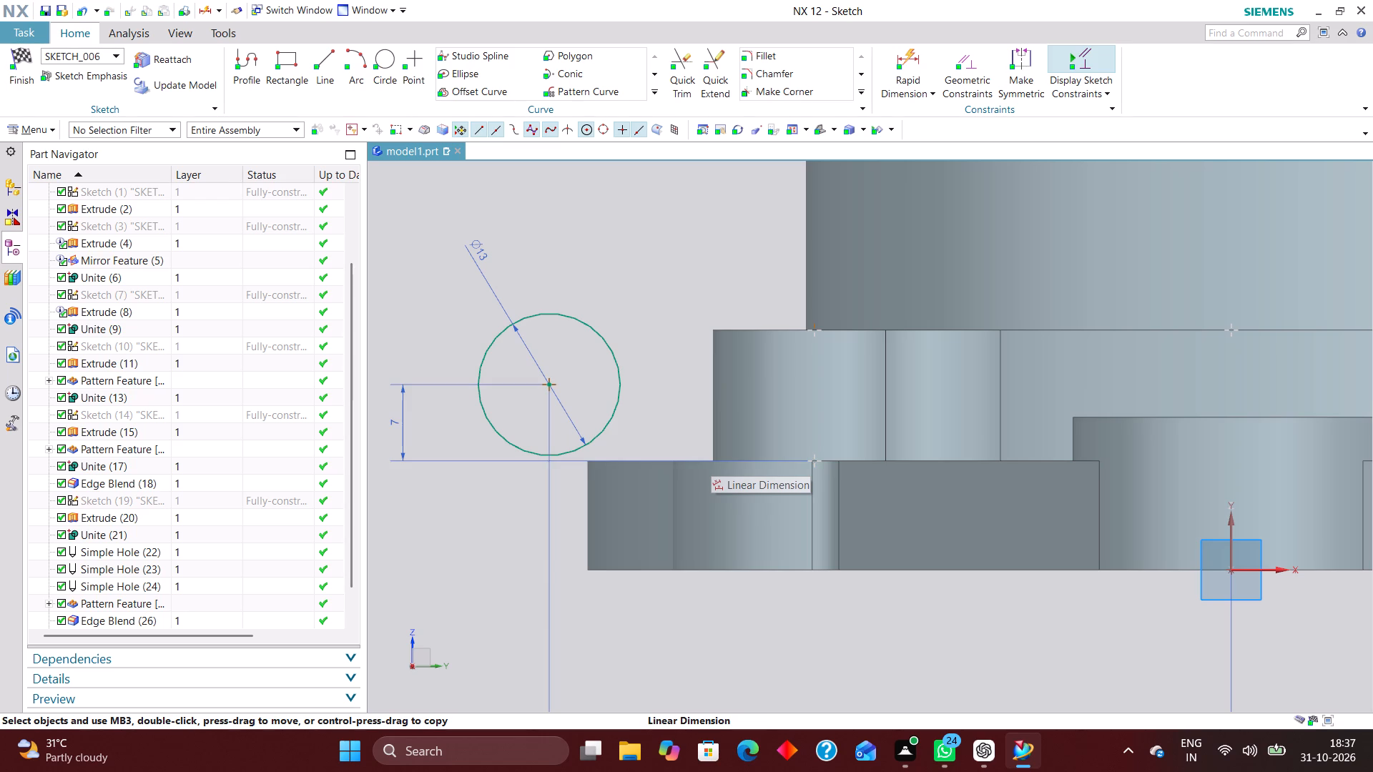
double_click(394, 421)
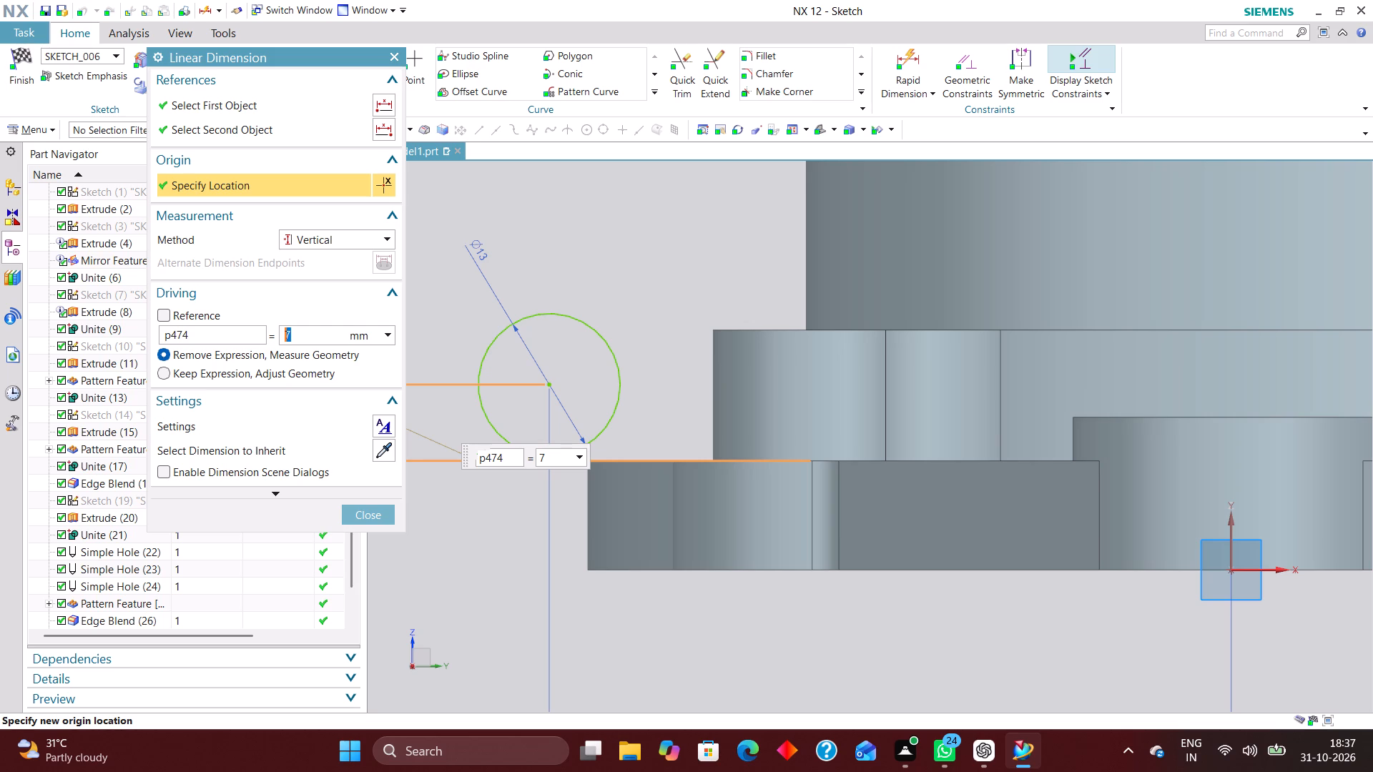
key(6)
key(Return)
Set the circle's diameter dimension to 12 mm and close the dimension editor.
scroll(815, 407, down, 2)
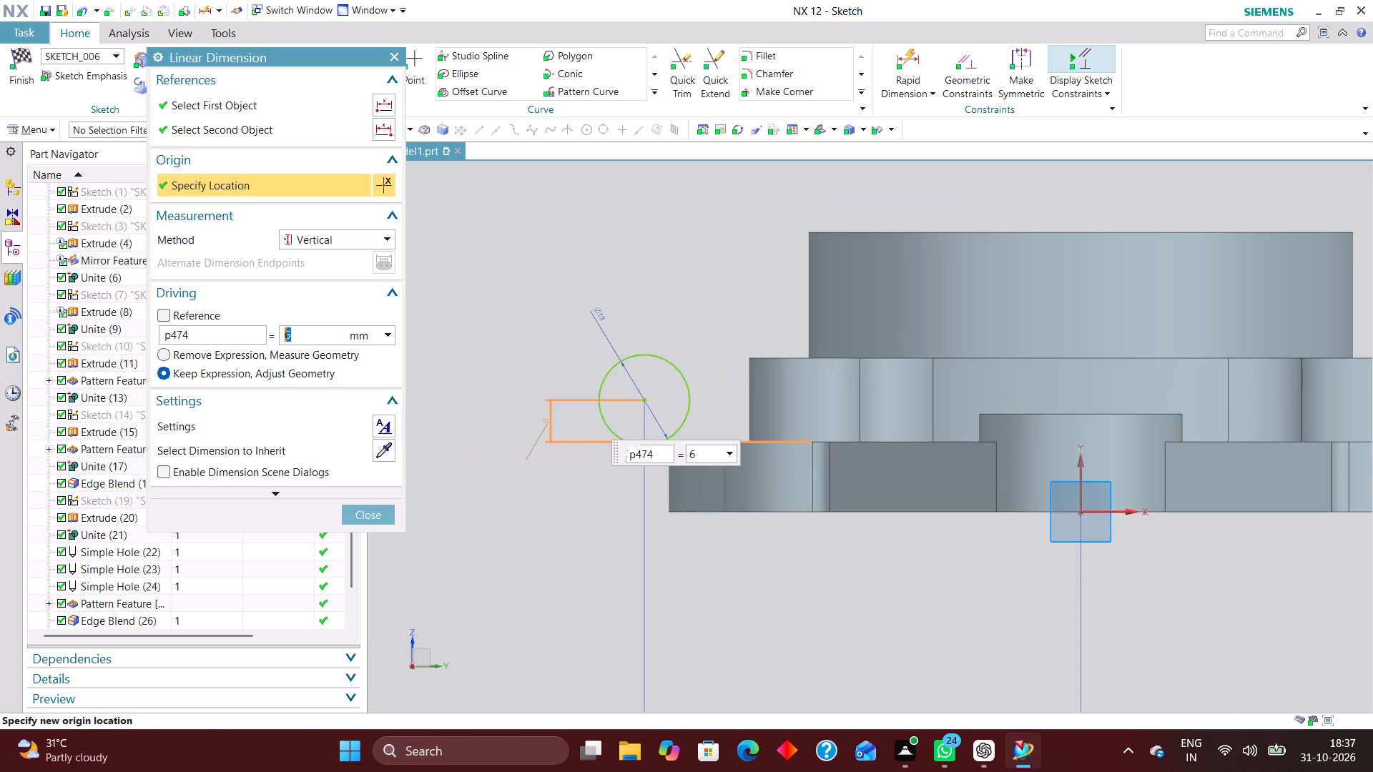
scroll(683, 386, up, 3)
double_click(523, 247)
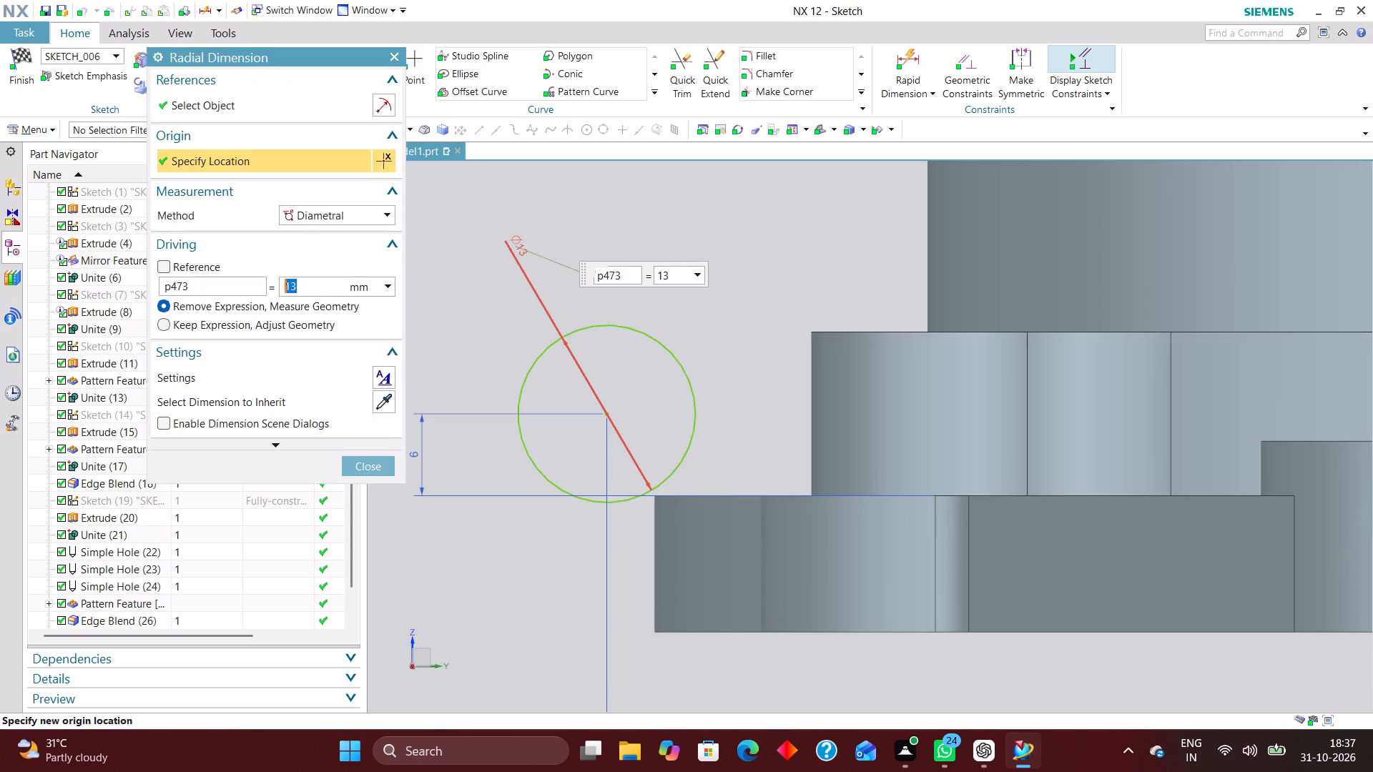
text(12)
key(Return)
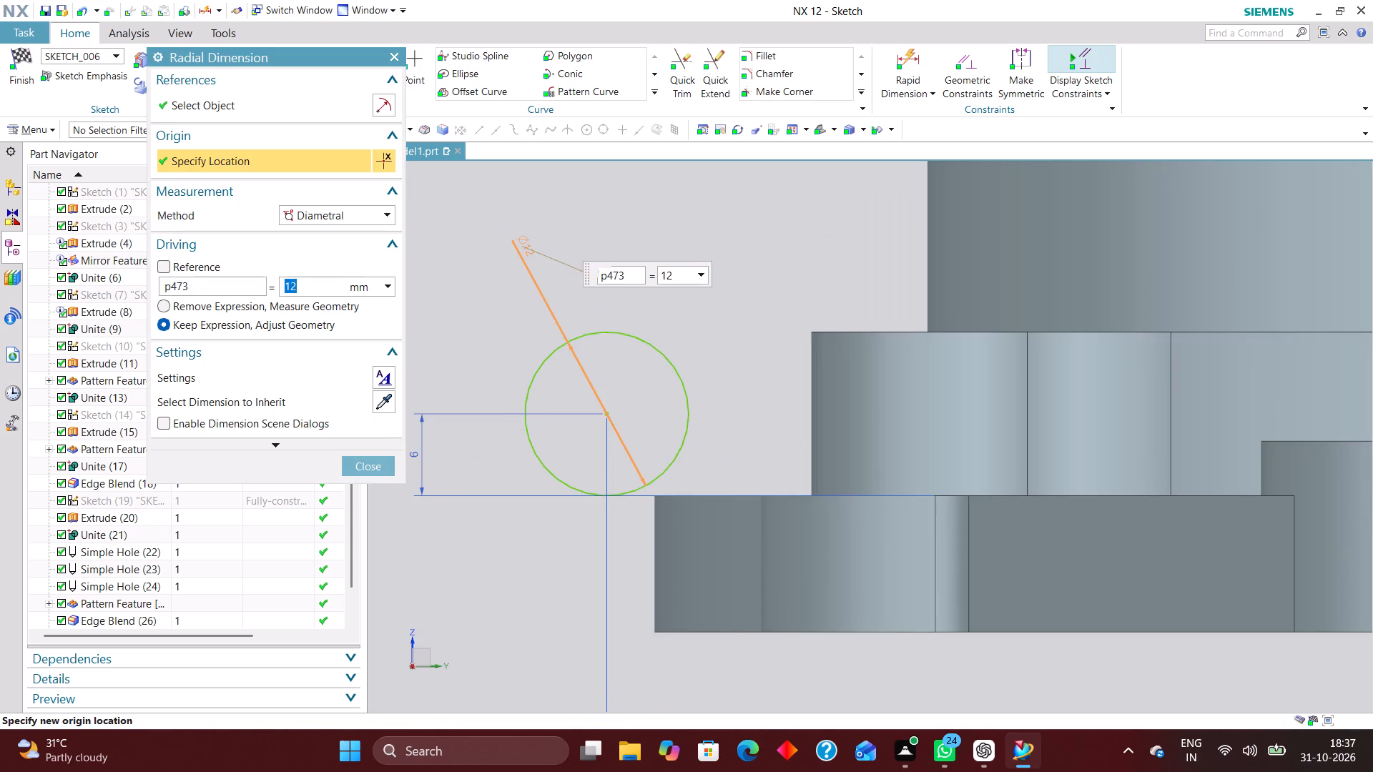
click(368, 466)
Sketch two horizontal lines running toward the housing, one above the circle and one below it.
scroll(593, 422, down, 3)
scroll(641, 424, up, 2)
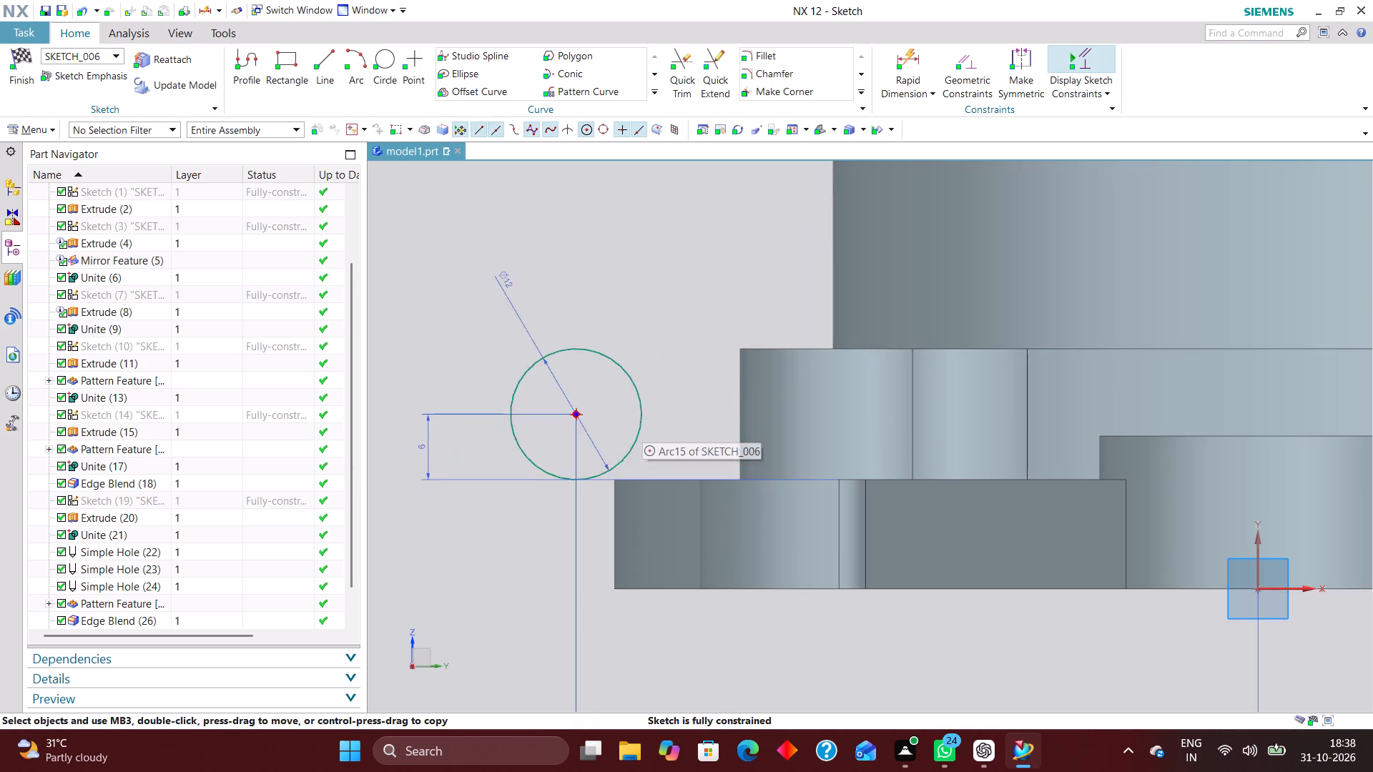
click(330, 61)
scroll(575, 327, down, 2)
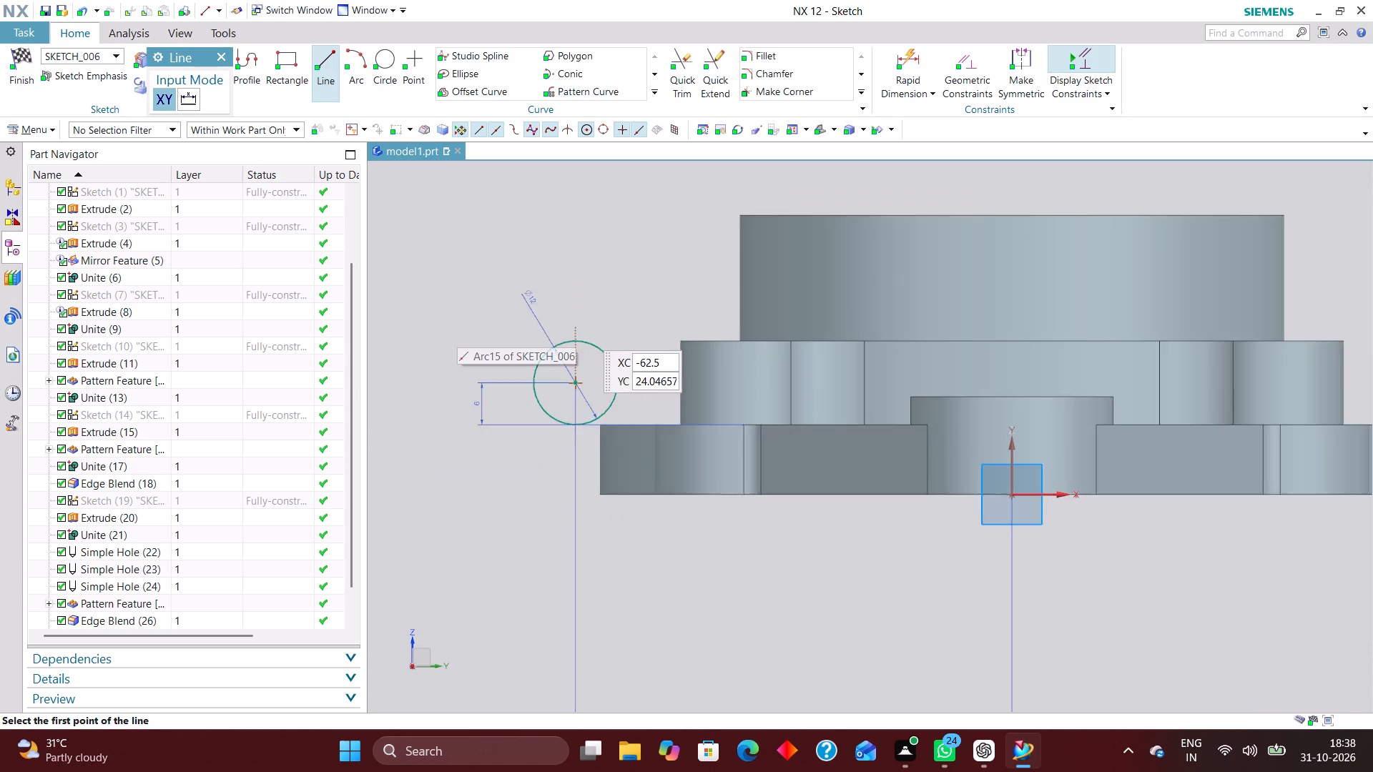
scroll(585, 330, up, 3)
click(553, 314)
click(766, 315)
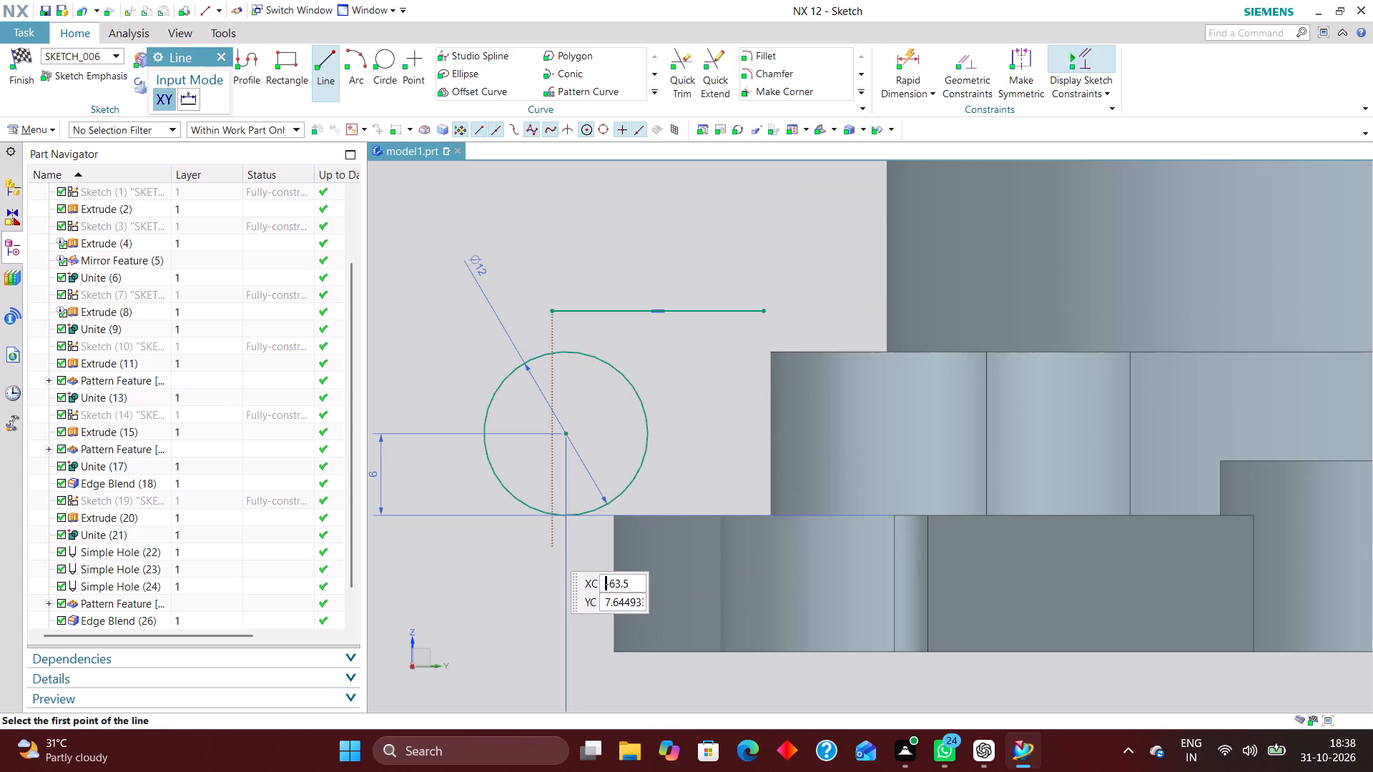
click(544, 549)
click(776, 555)
Apply Tangent constraints between the circle and both the upper and lower horizontal lines.
click(975, 59)
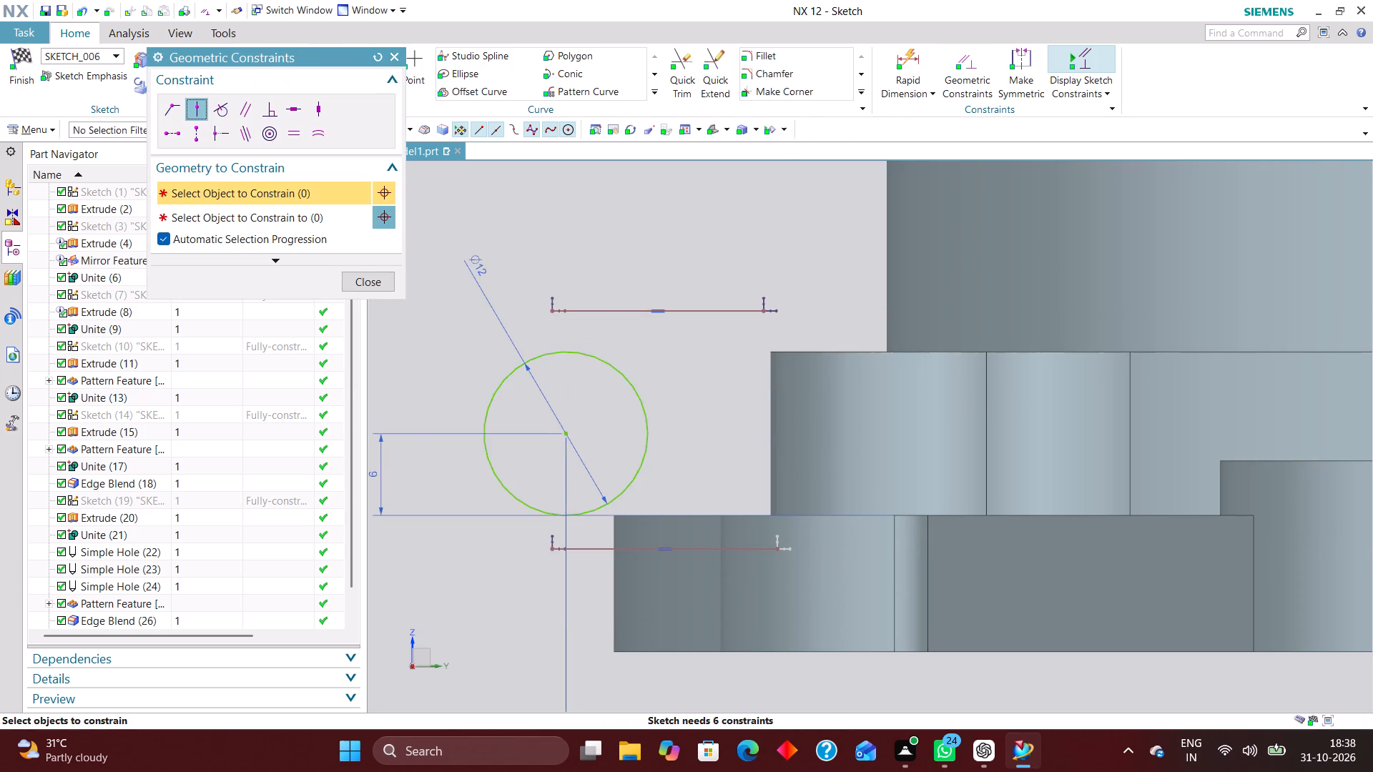
click(230, 114)
click(584, 360)
click(610, 312)
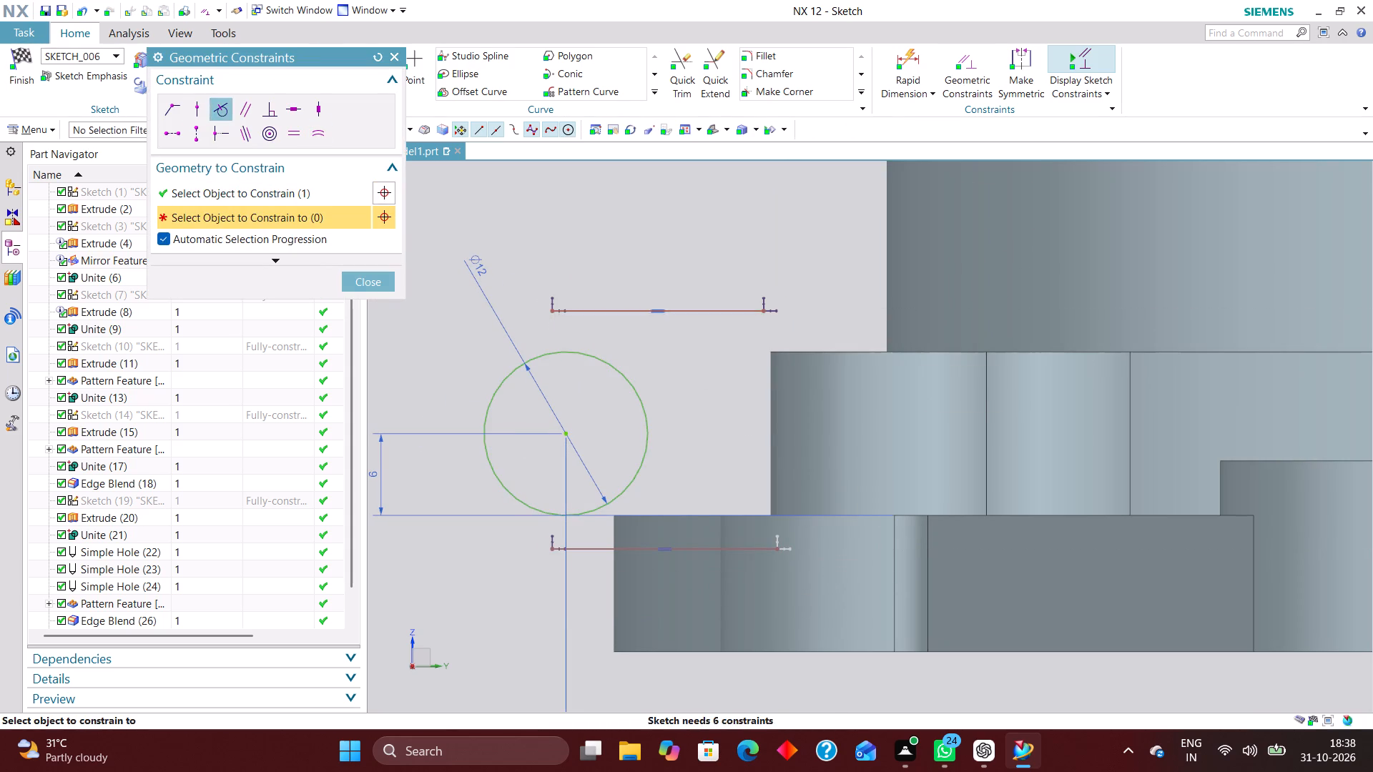
click(585, 509)
click(585, 549)
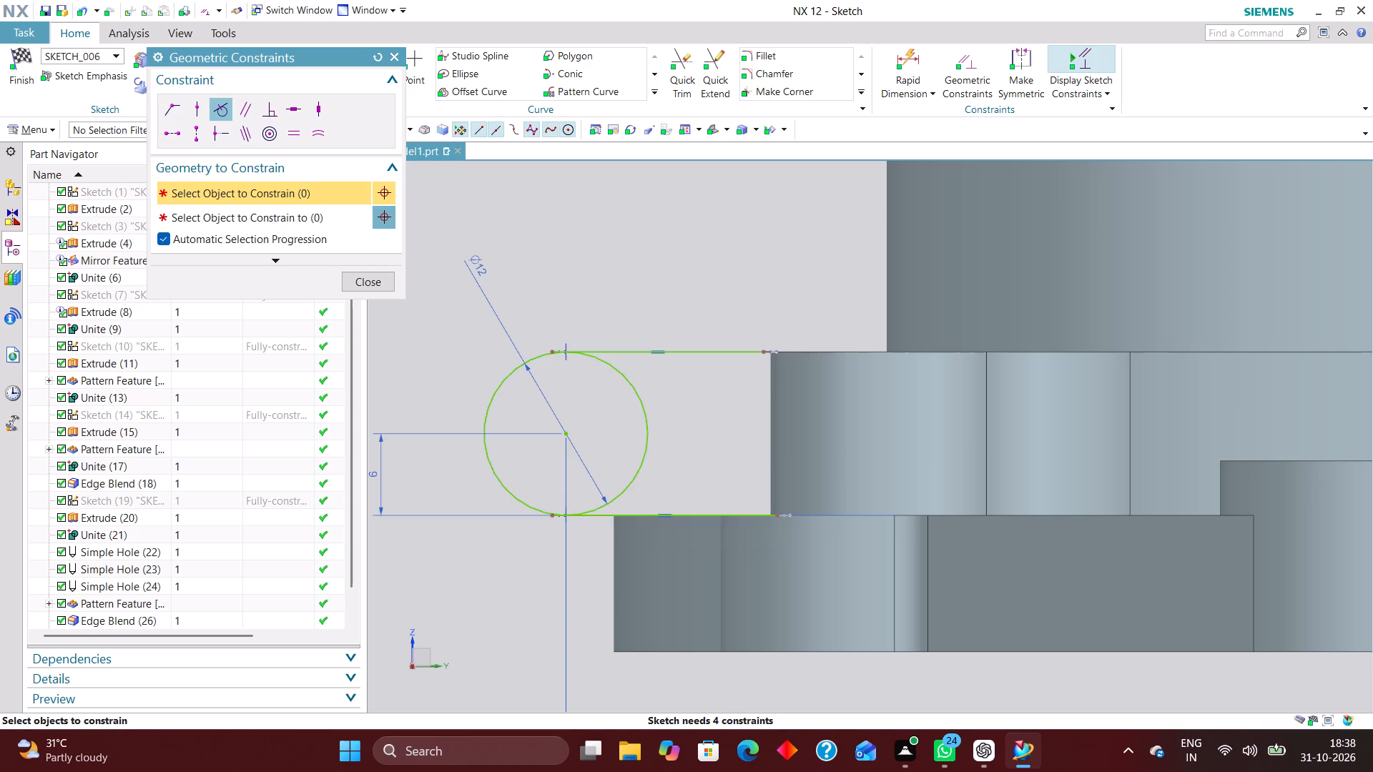
Constrain the outer endpoints of both horizontal lines onto the circle with Point on Curve, ending them at the tangent points.
click(198, 104)
scroll(539, 346, up, 3)
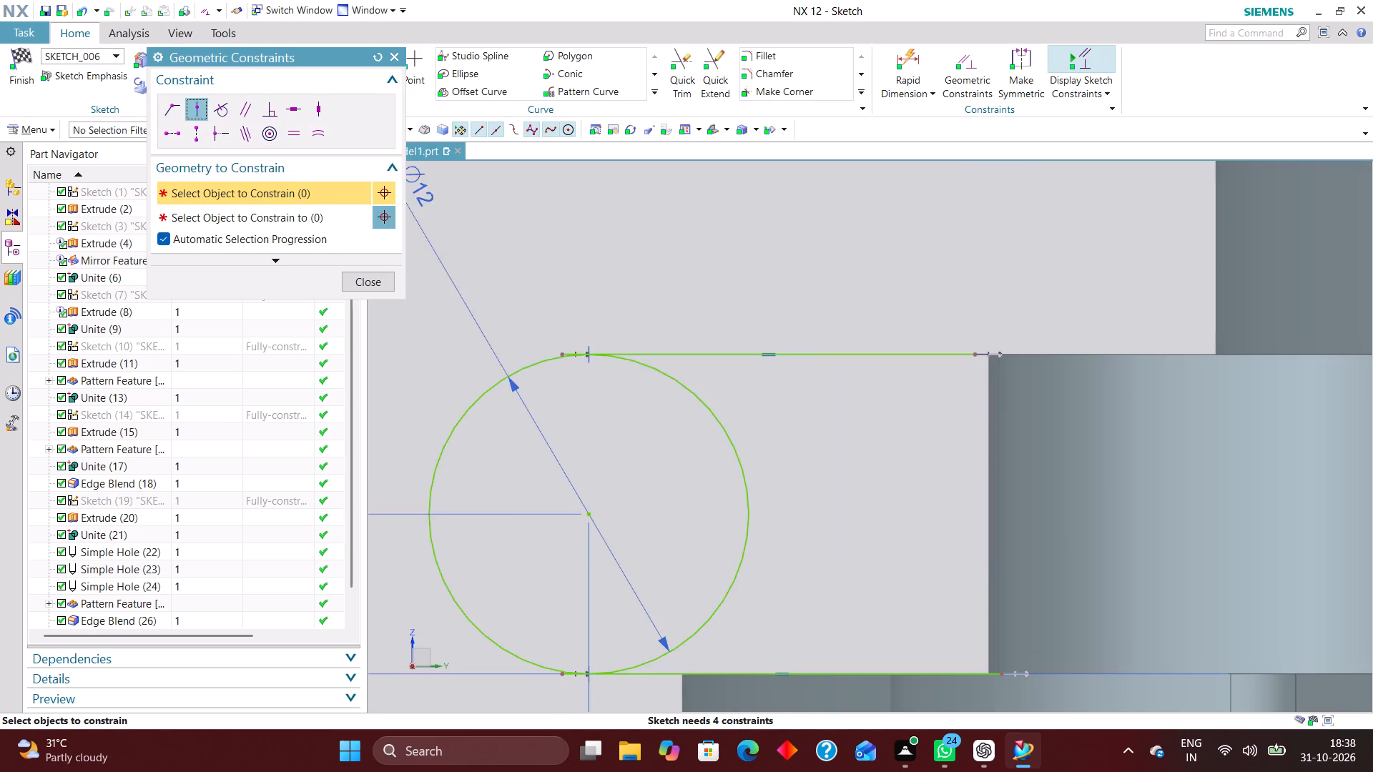
click(564, 354)
click(533, 360)
scroll(574, 285, down, 2)
scroll(552, 525, up, 3)
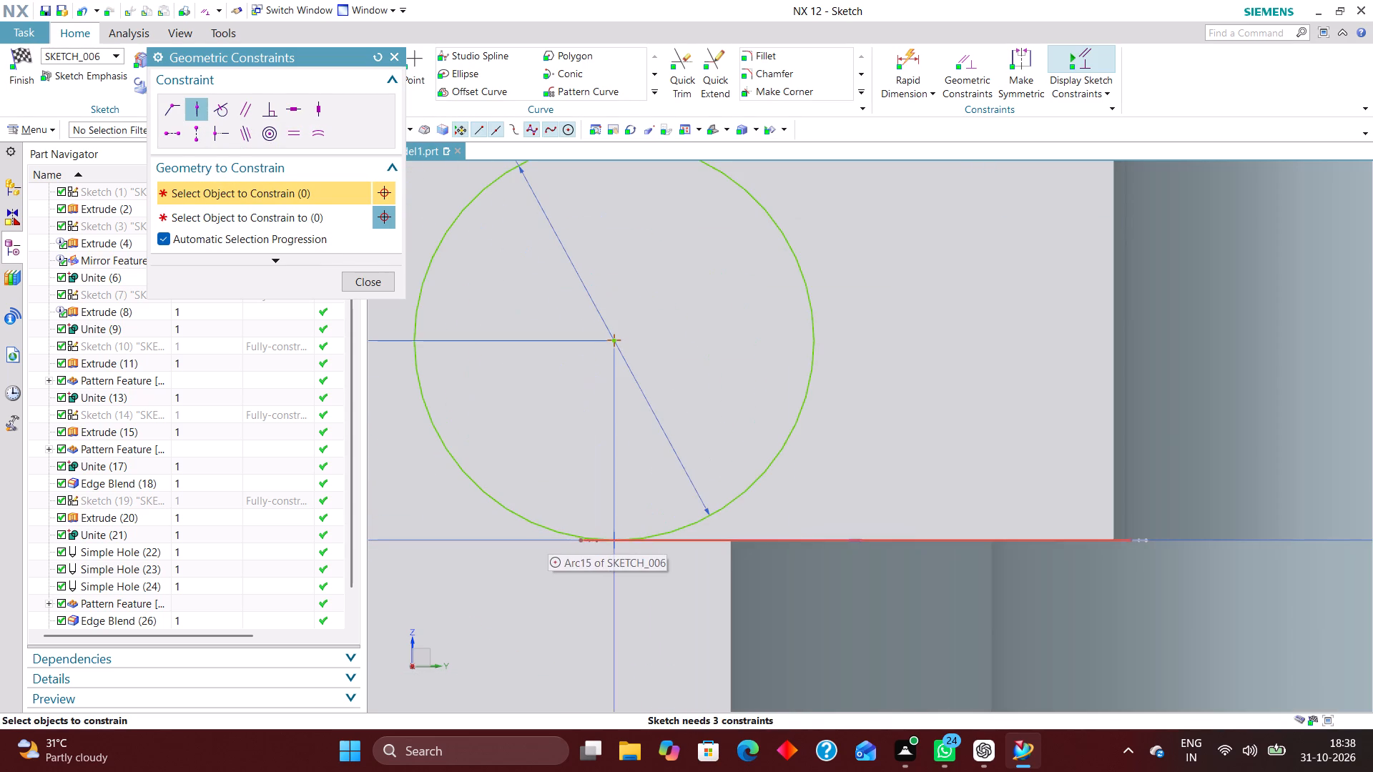
click(582, 541)
click(541, 528)
scroll(516, 488, down, 2)
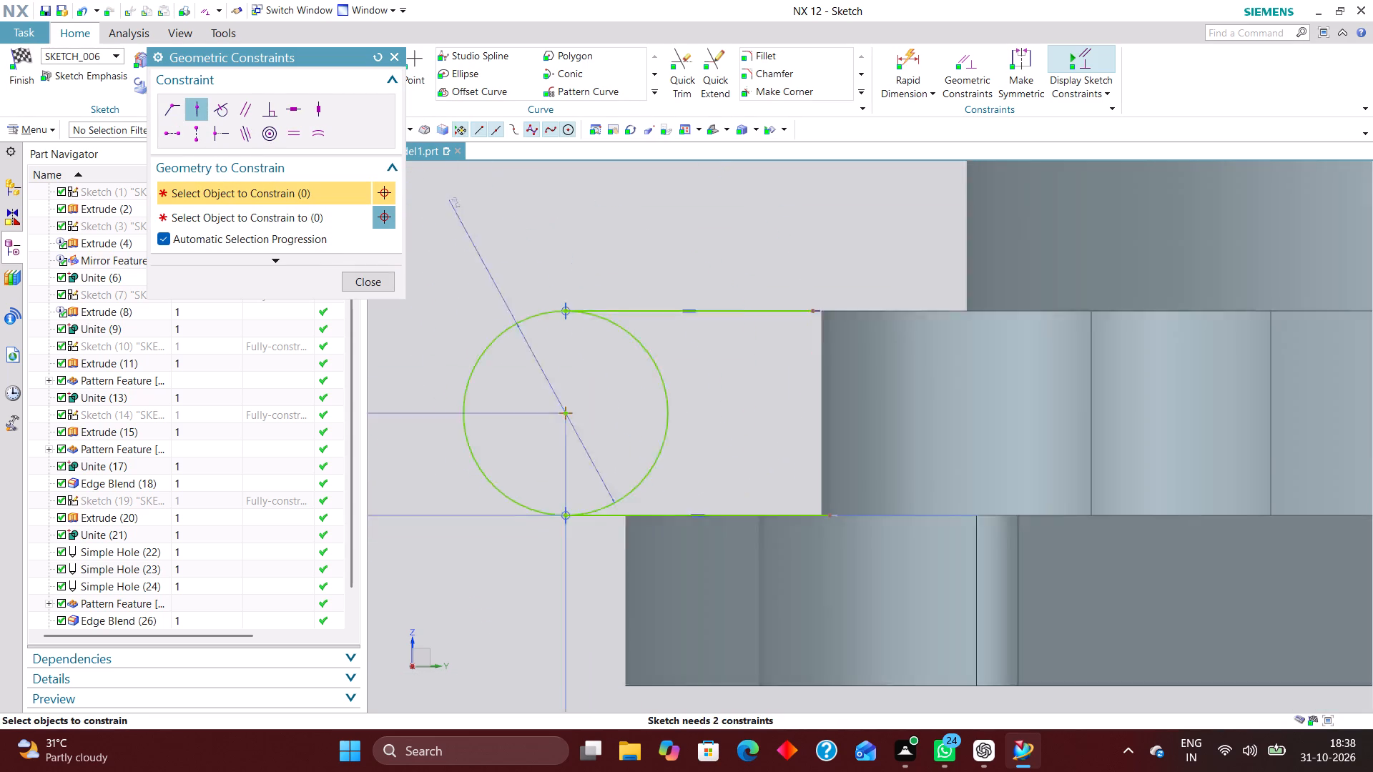
scroll(514, 490, down, 3)
scroll(757, 503, up, 3)
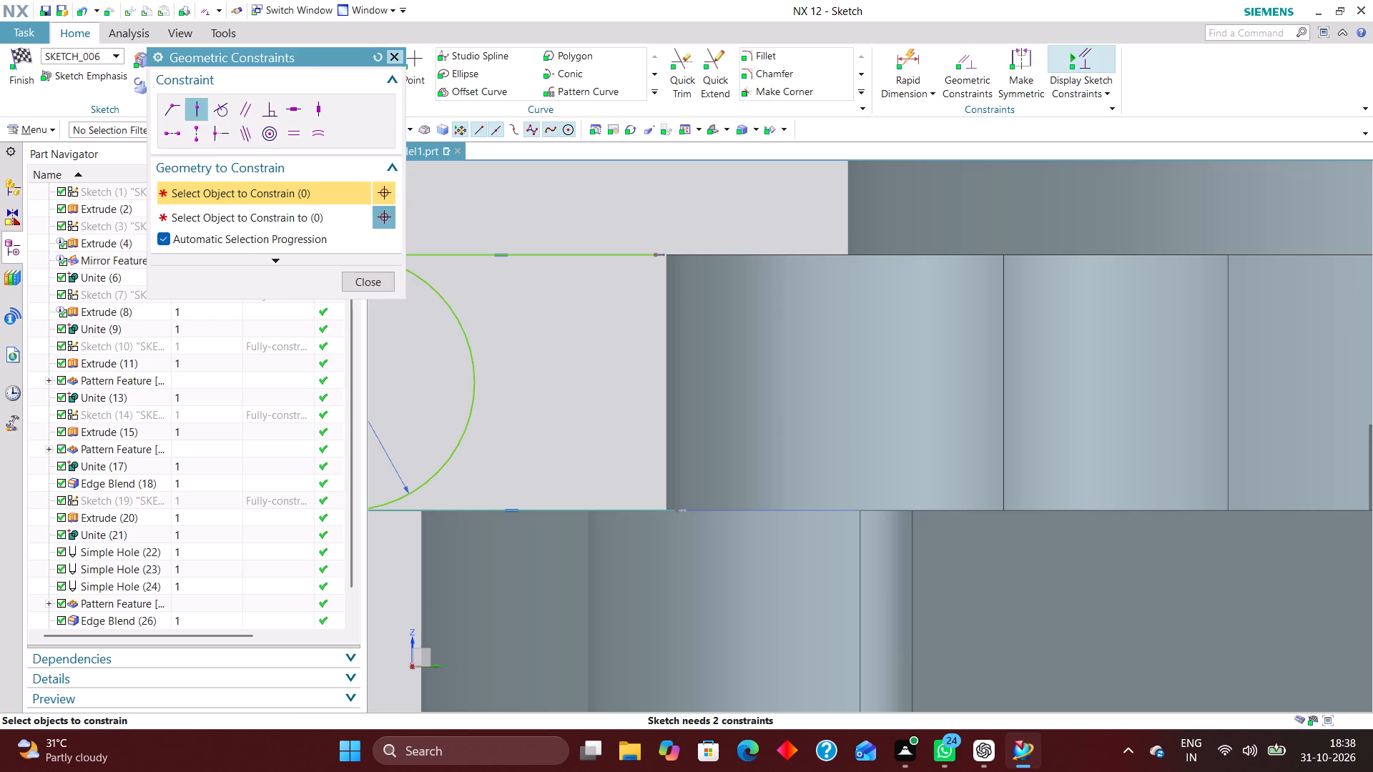
click(393, 55)
Stretch the upper line's free end inward past the outer edge of the housing's lobe.
drag(651, 254, 702, 257)
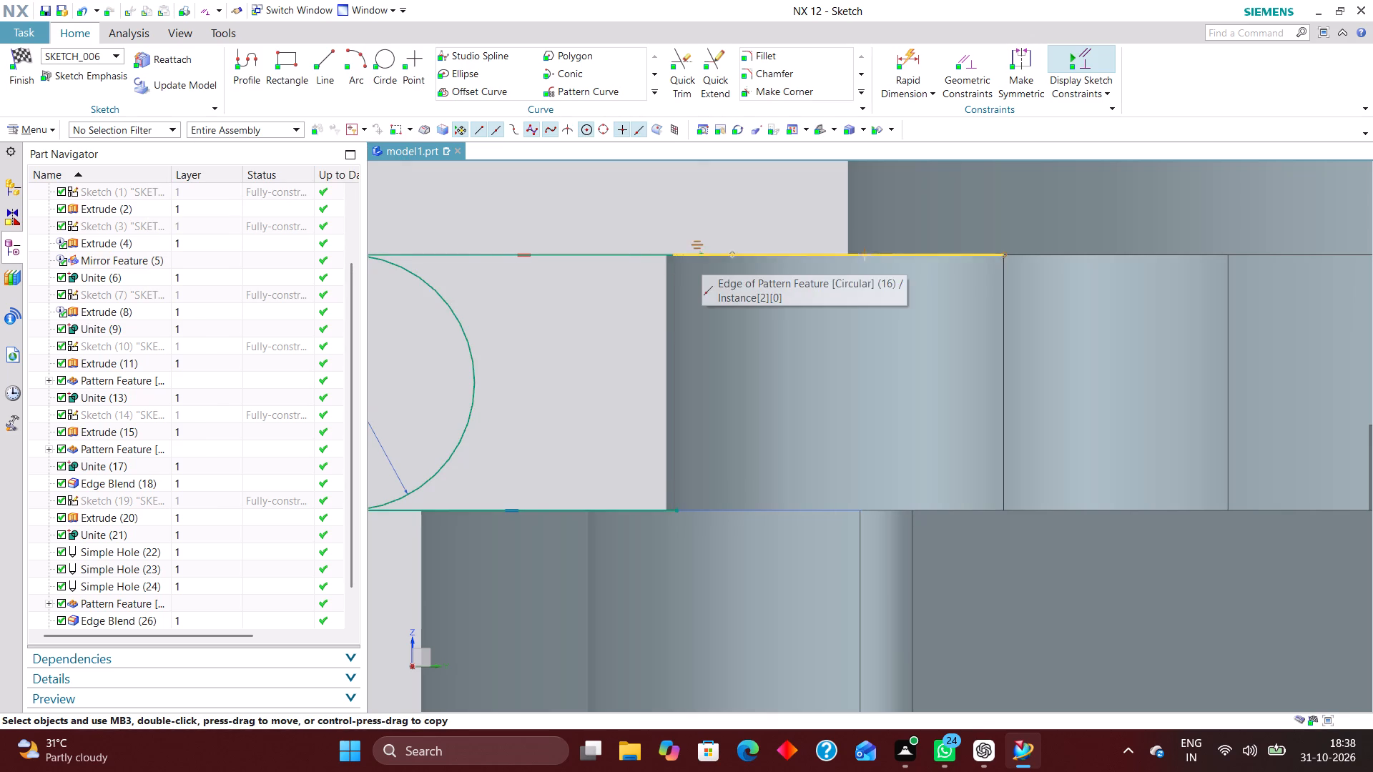
drag(702, 257, 743, 273)
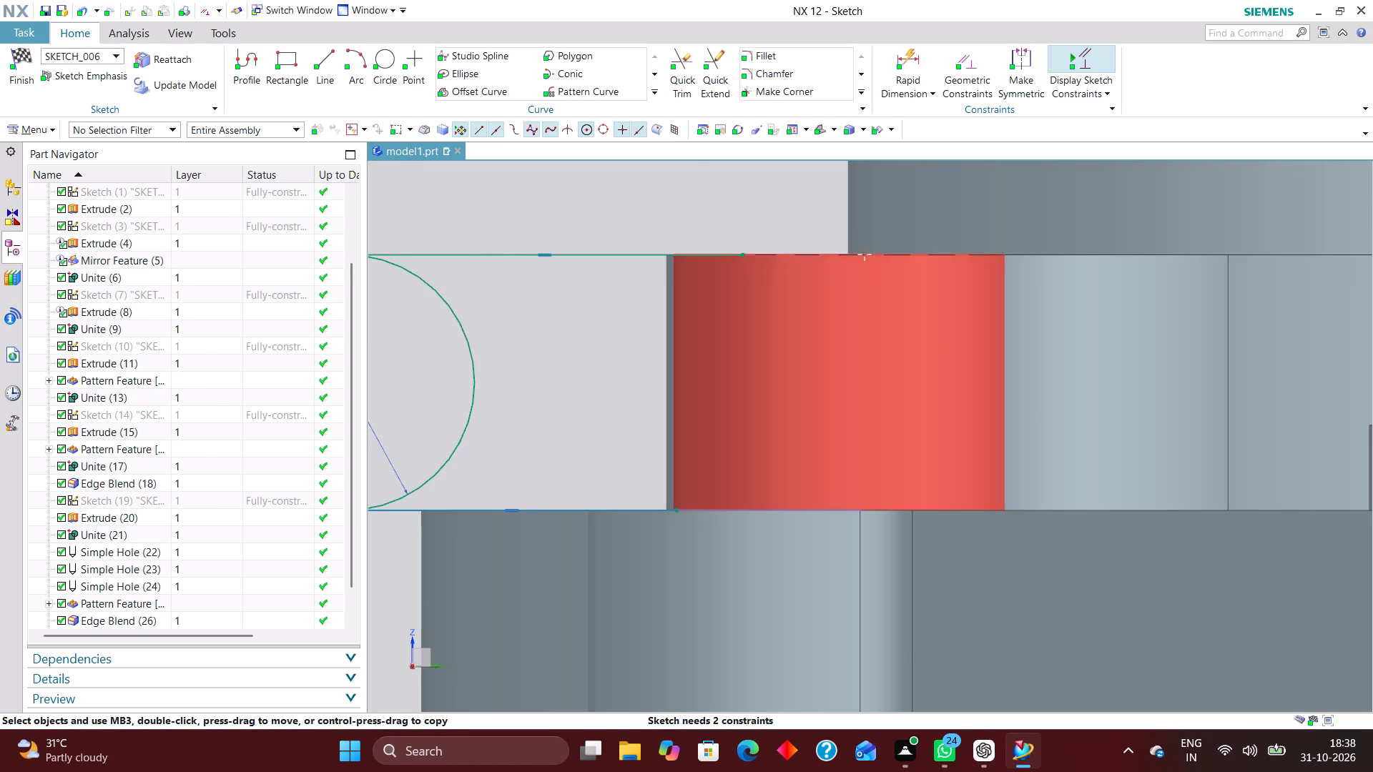
Draw a vertical line from the upper line's inner endpoint down past the lower line's level.
click(325, 55)
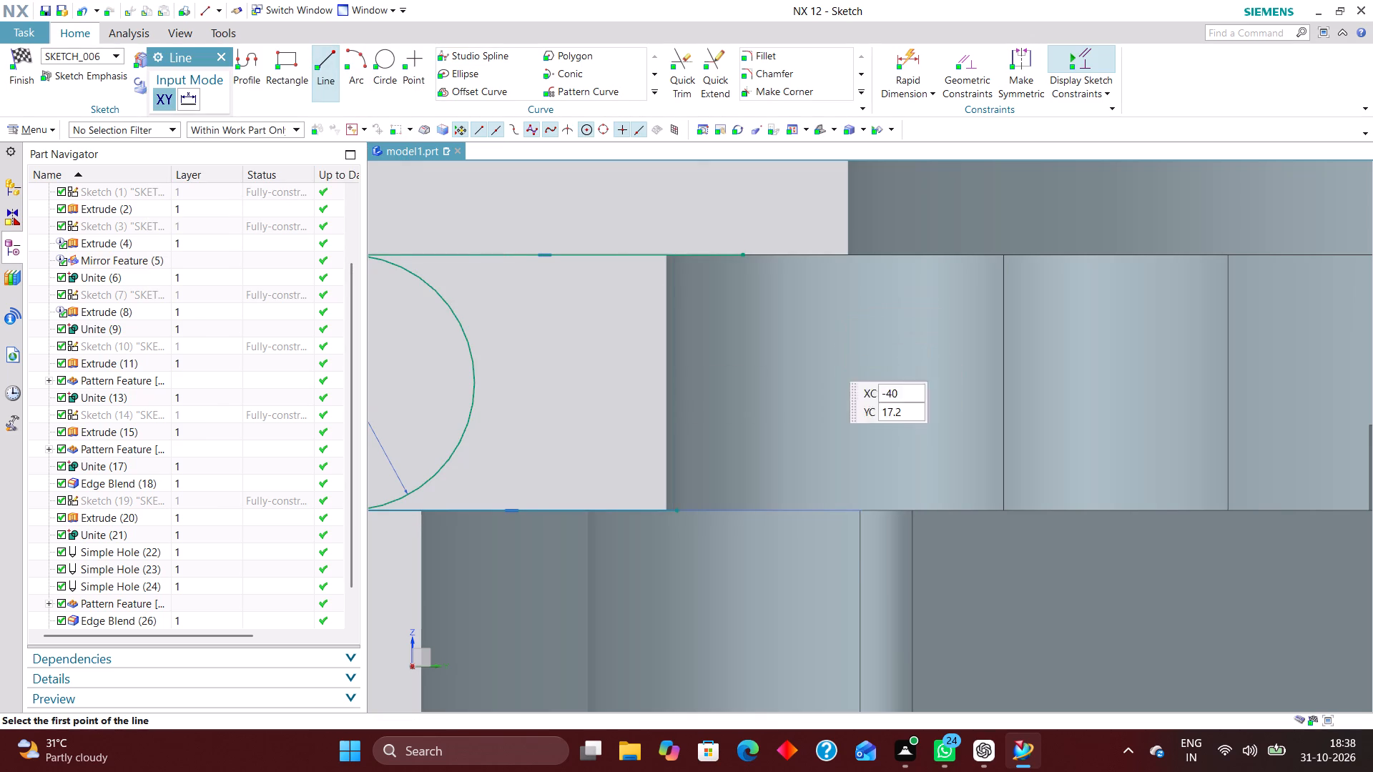
click(744, 256)
click(737, 589)
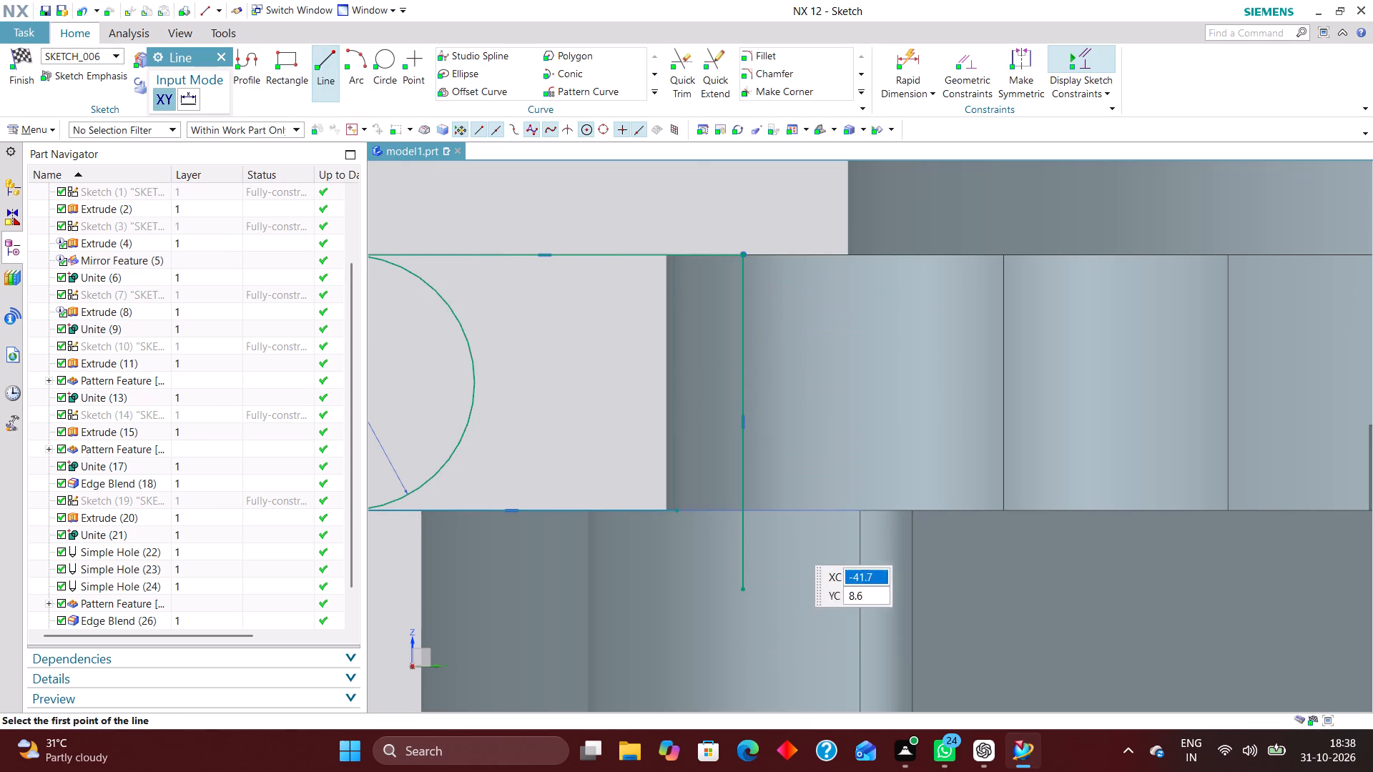
click(217, 52)
Hide the solid body and use Quick Extend to lengthen the lower line up to the vertical line.
right_drag(886, 349, 872, 498)
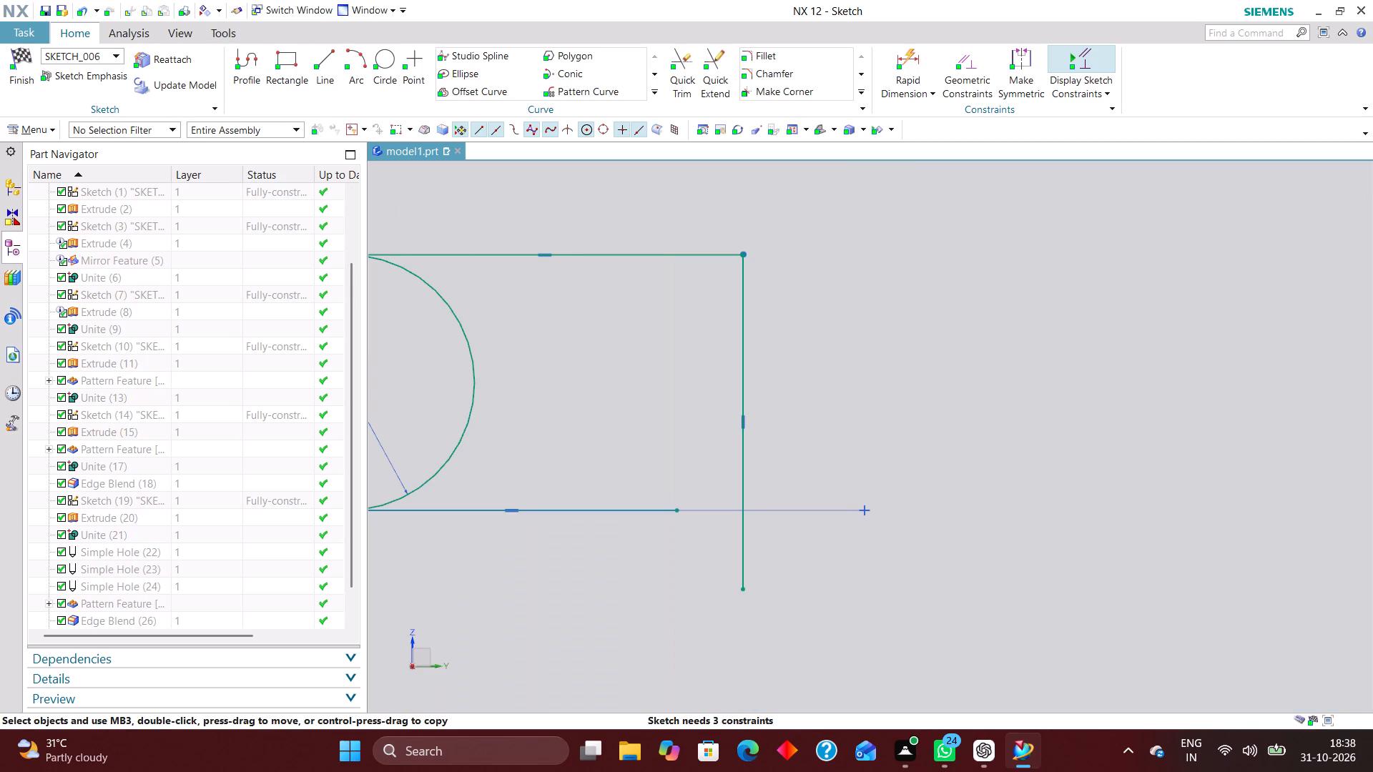
scroll(874, 396, down, 2)
click(719, 78)
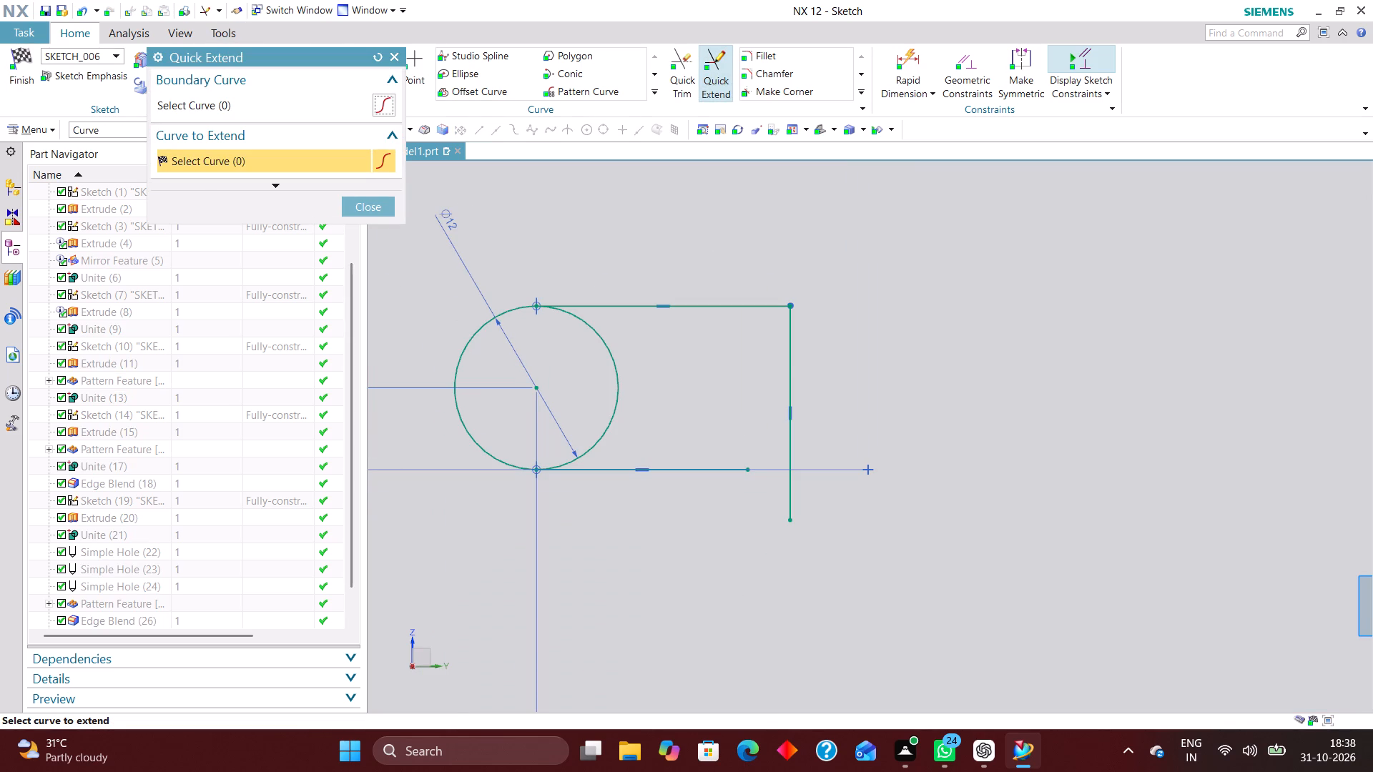
click(719, 470)
click(388, 204)
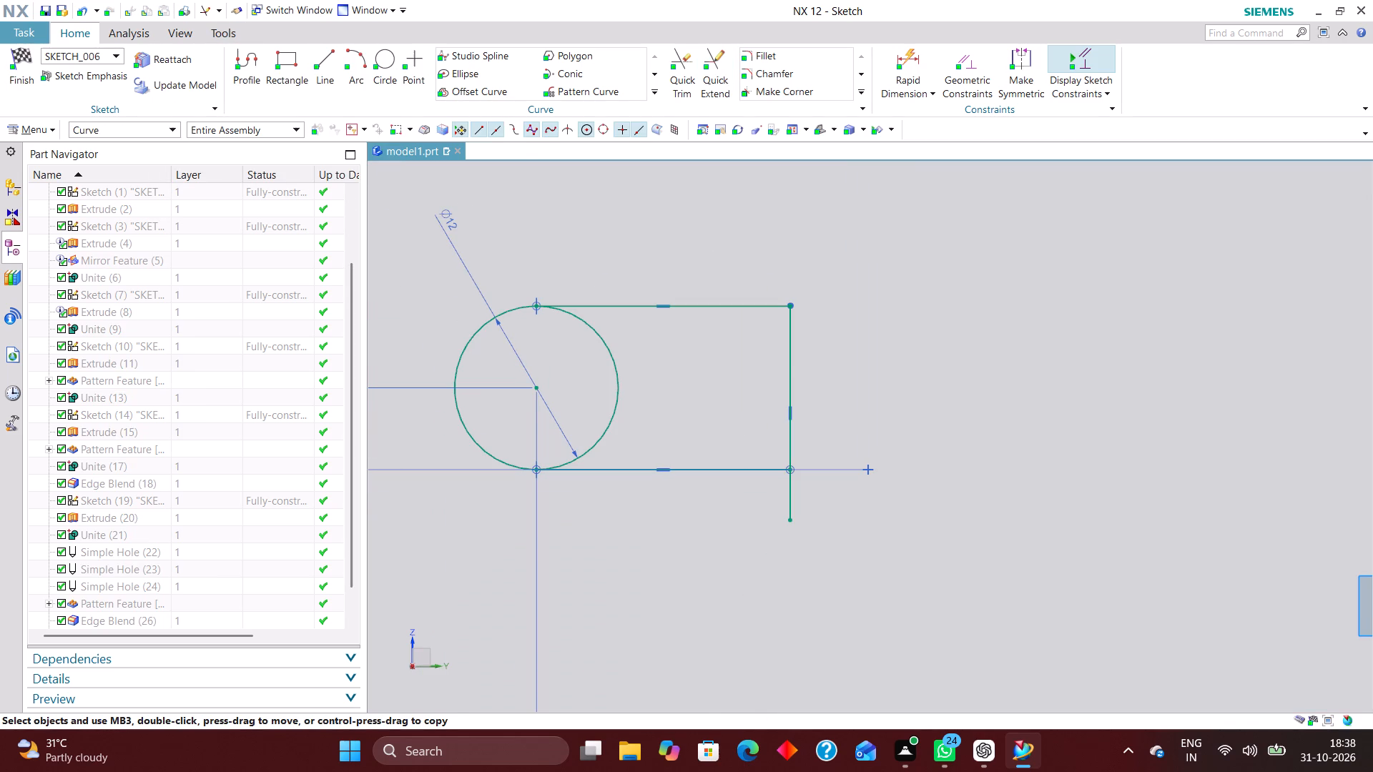
Move the 6 mm vertical dimension to the inner side of the profile, beyond the vertical line.
drag(815, 471, 815, 518)
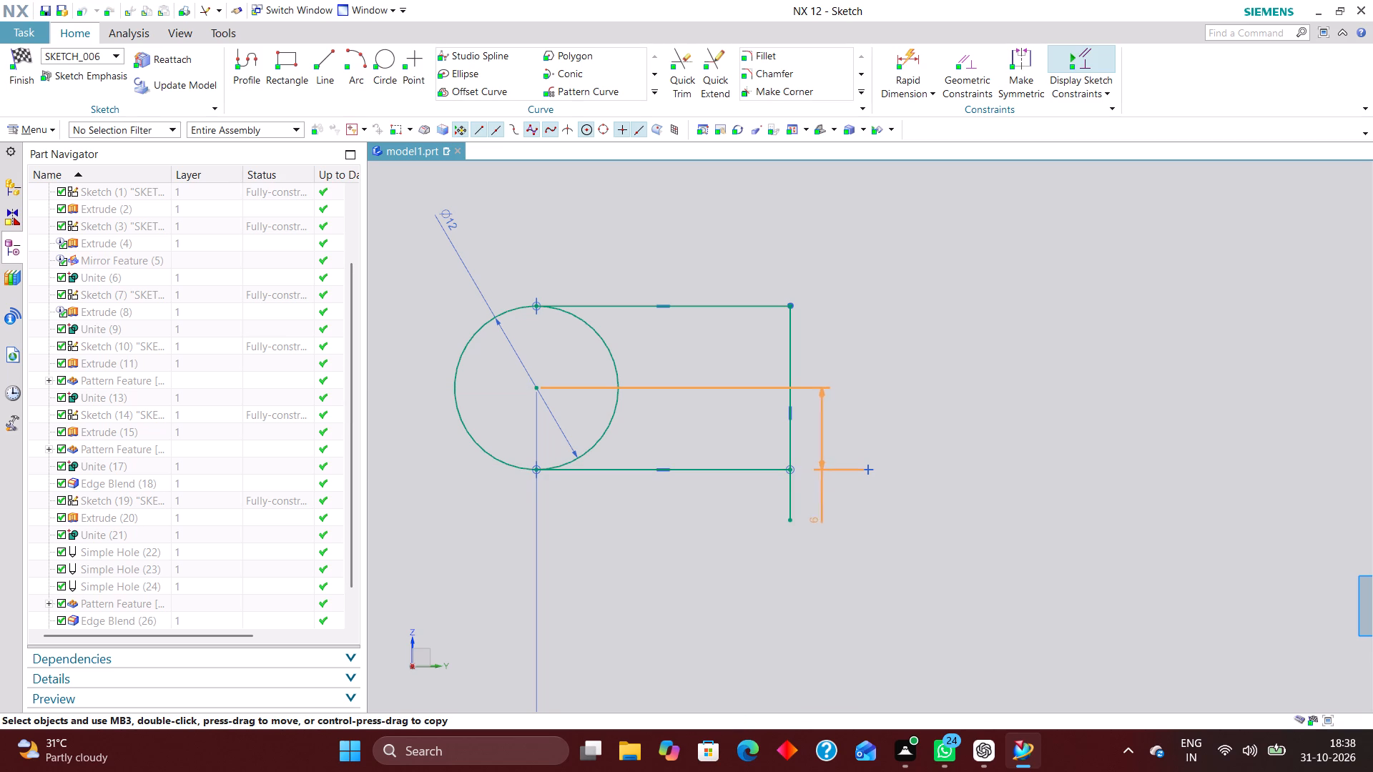
drag(815, 518, 842, 425)
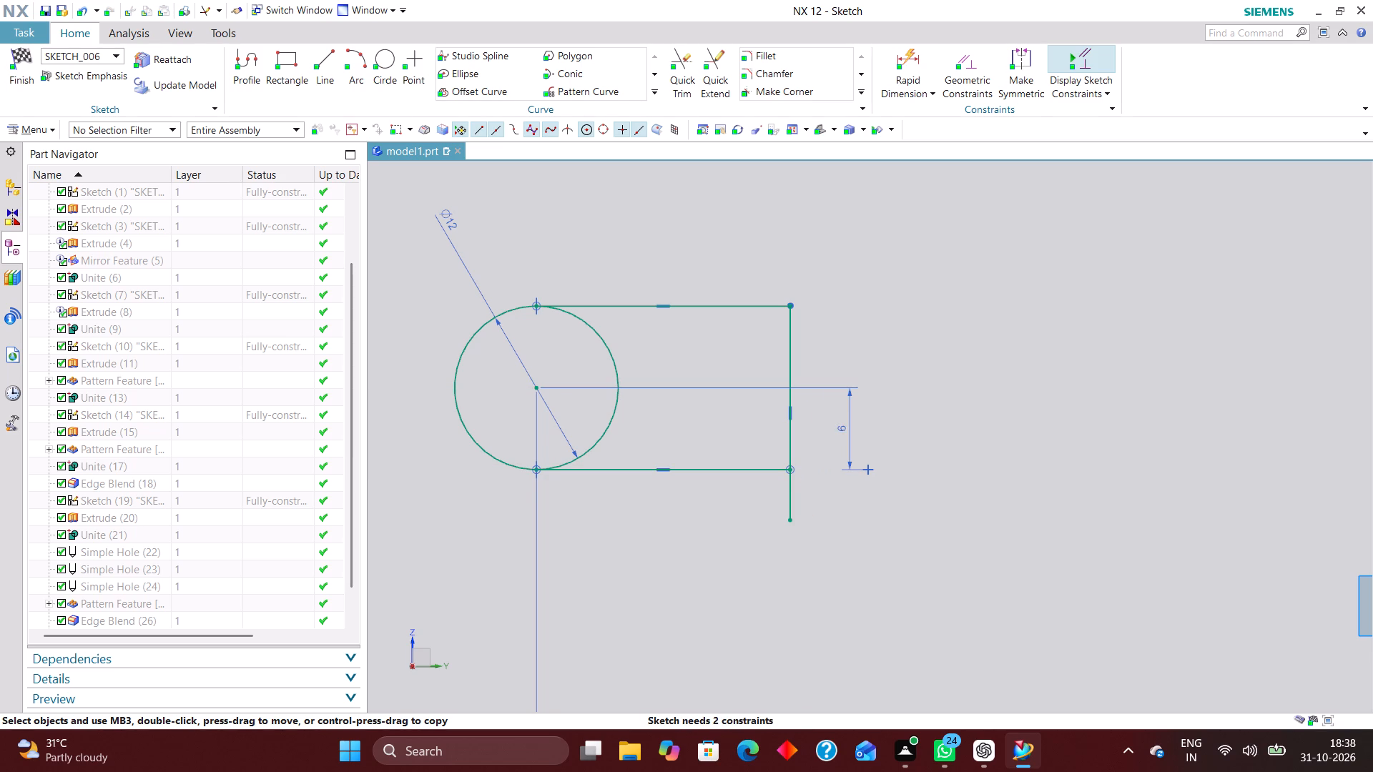
Use Quick Trim to remove the vertical line's overhang below the lower line and the circle's inner half.
click(686, 64)
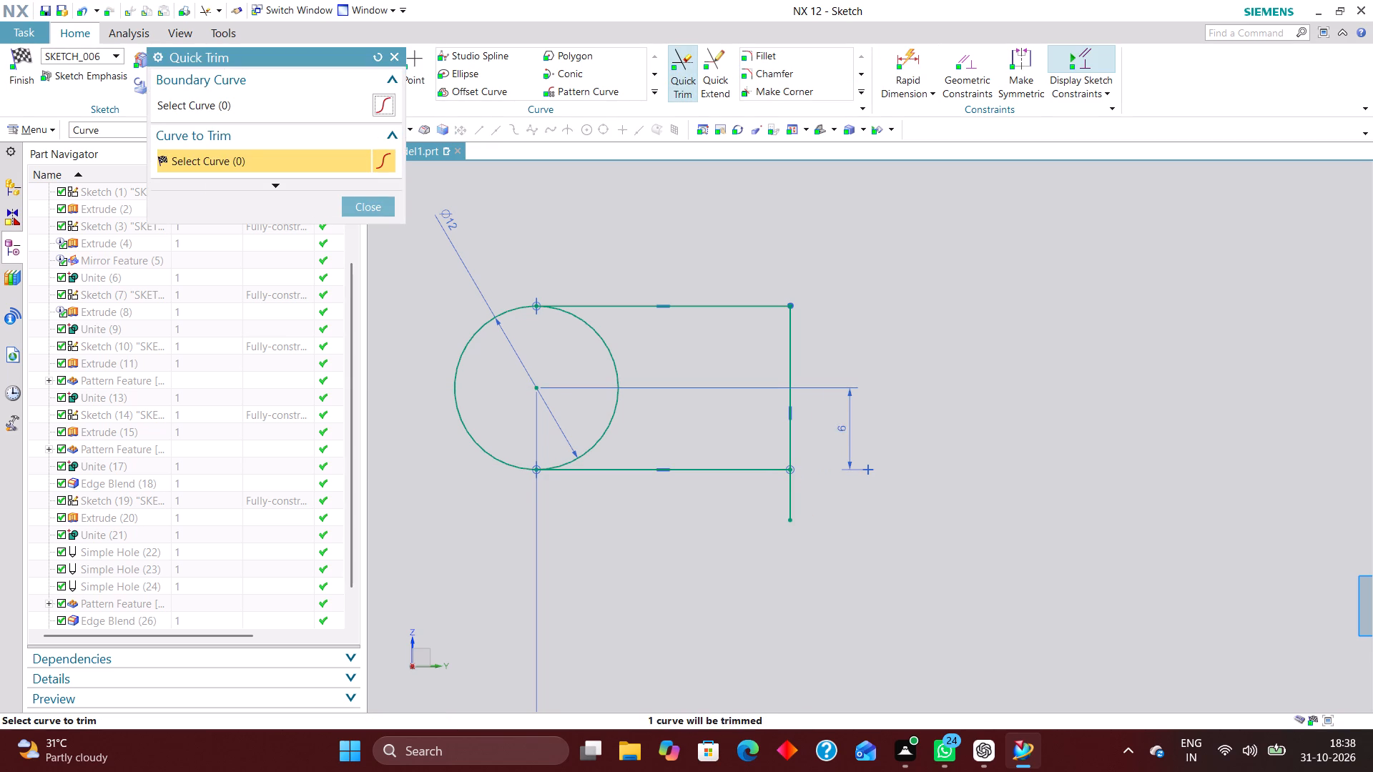
click(789, 515)
click(609, 412)
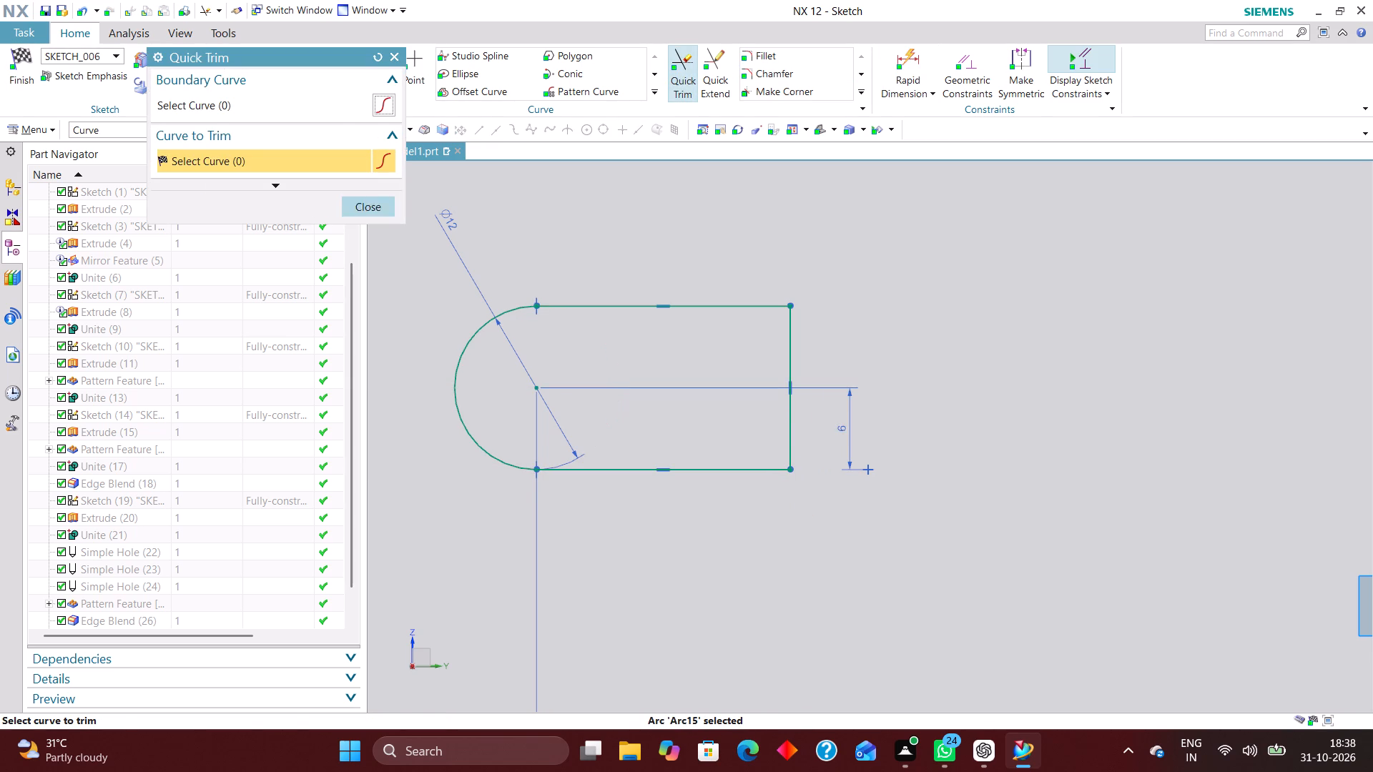
click(383, 207)
Show the hidden solid body again through its Edge Blend (26) feature.
scroll(135, 526, down, 3)
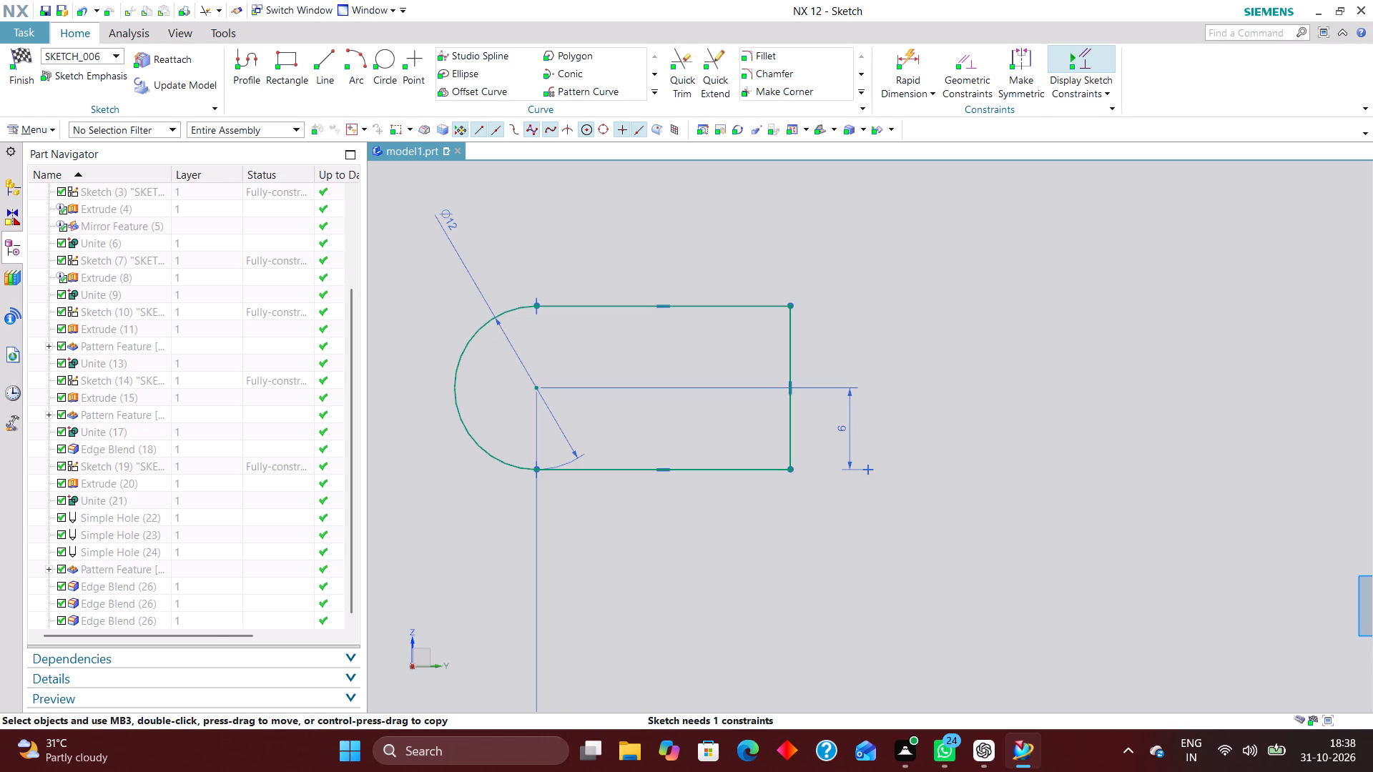
right_click(124, 583)
click(156, 593)
Finish the sketch of the round-ended profile and return to modeling.
scroll(543, 440, down, 3)
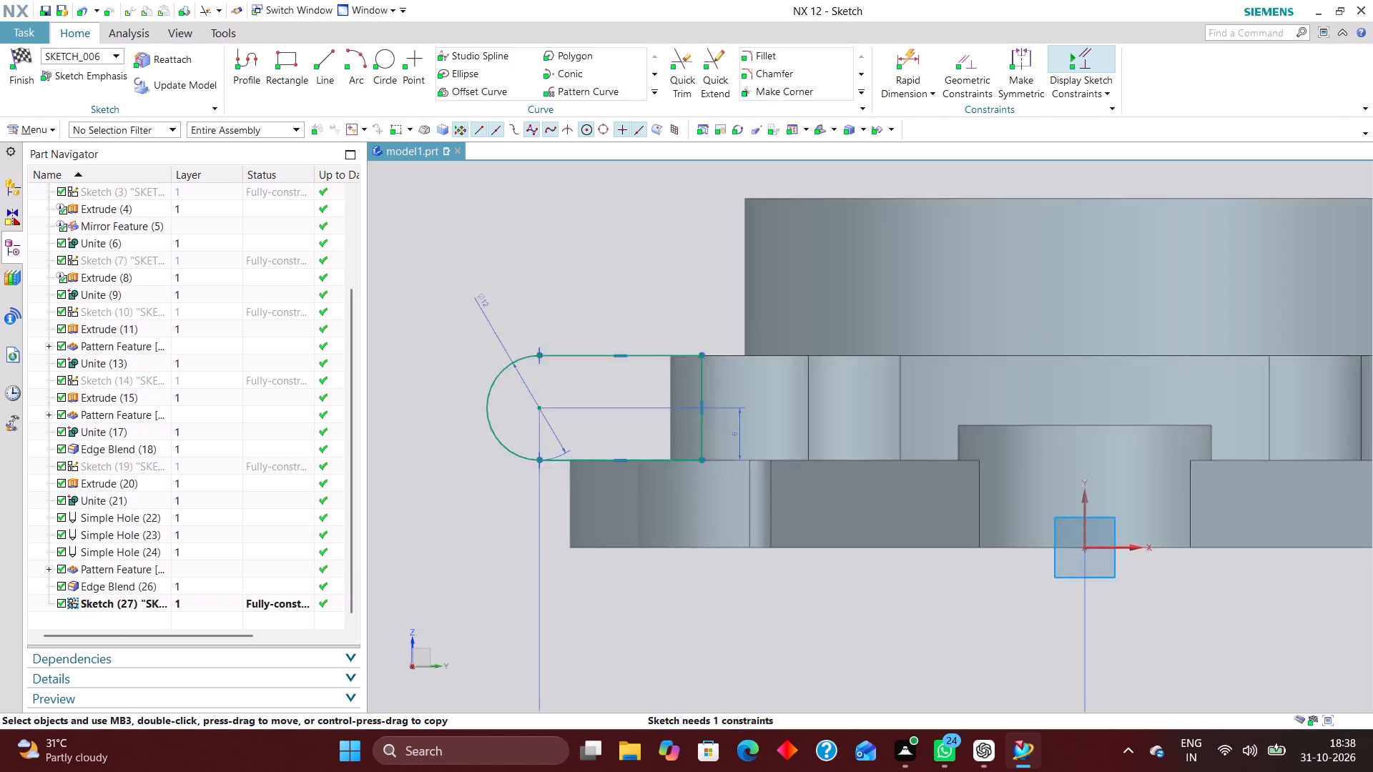
scroll(616, 436, up, 5)
scroll(782, 497, down, 3)
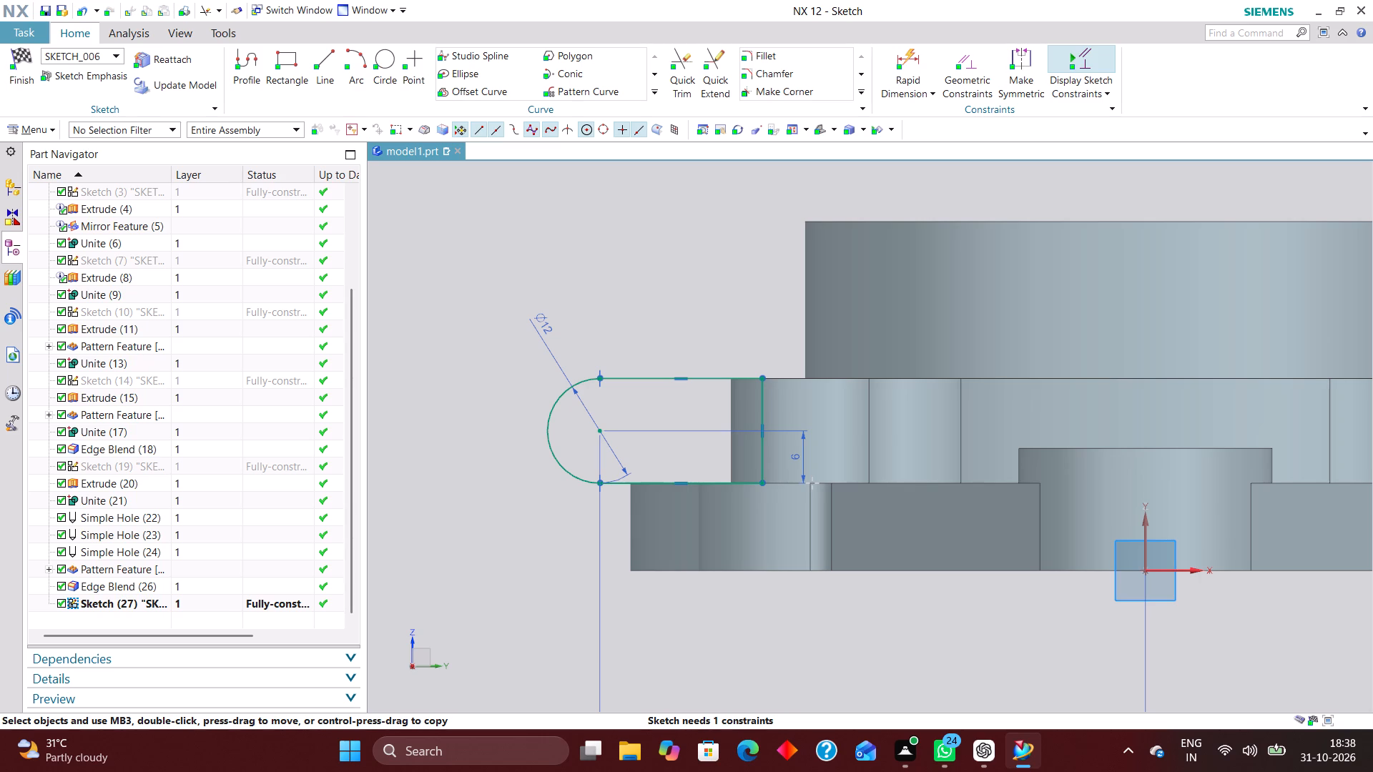
click(25, 59)
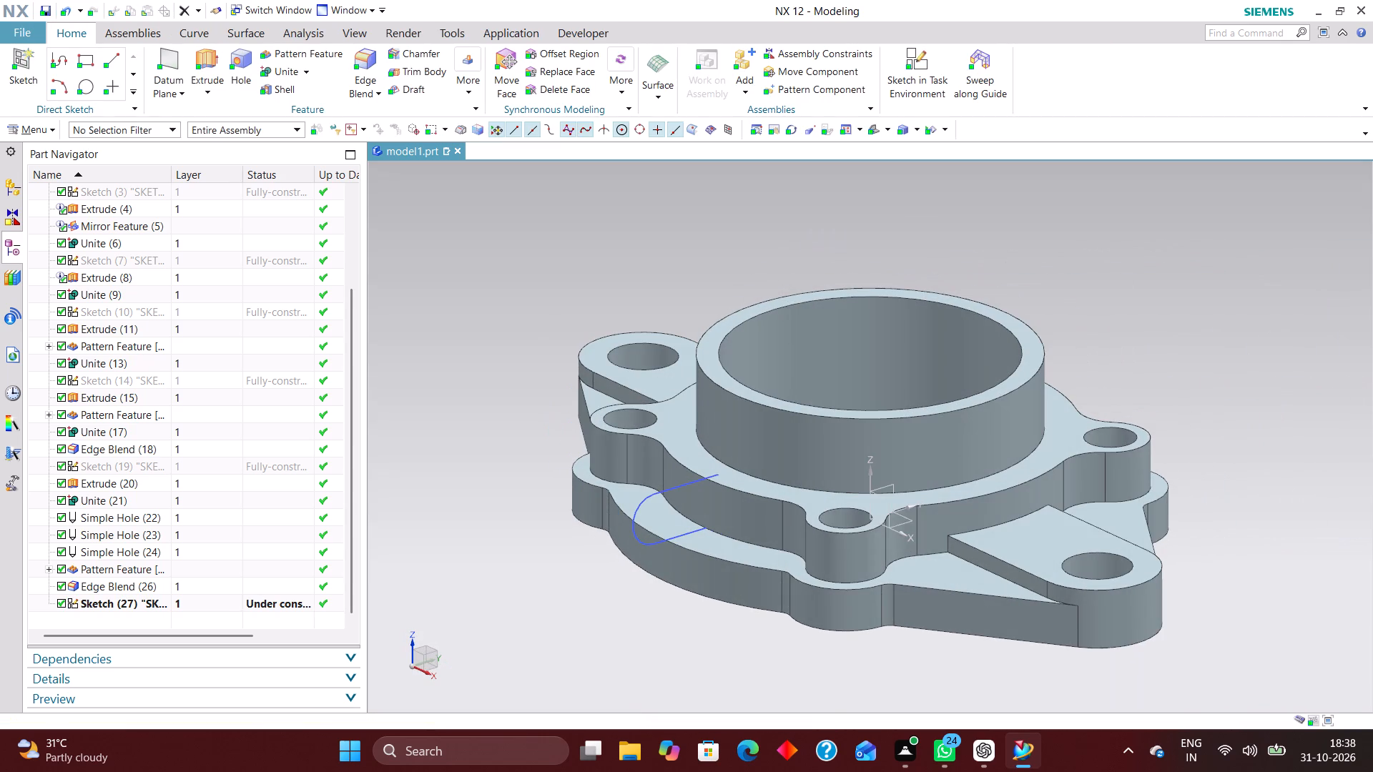
Extrude the round-ended profile sketch with a symmetric value of 5 mm and no Boolean.
click(200, 61)
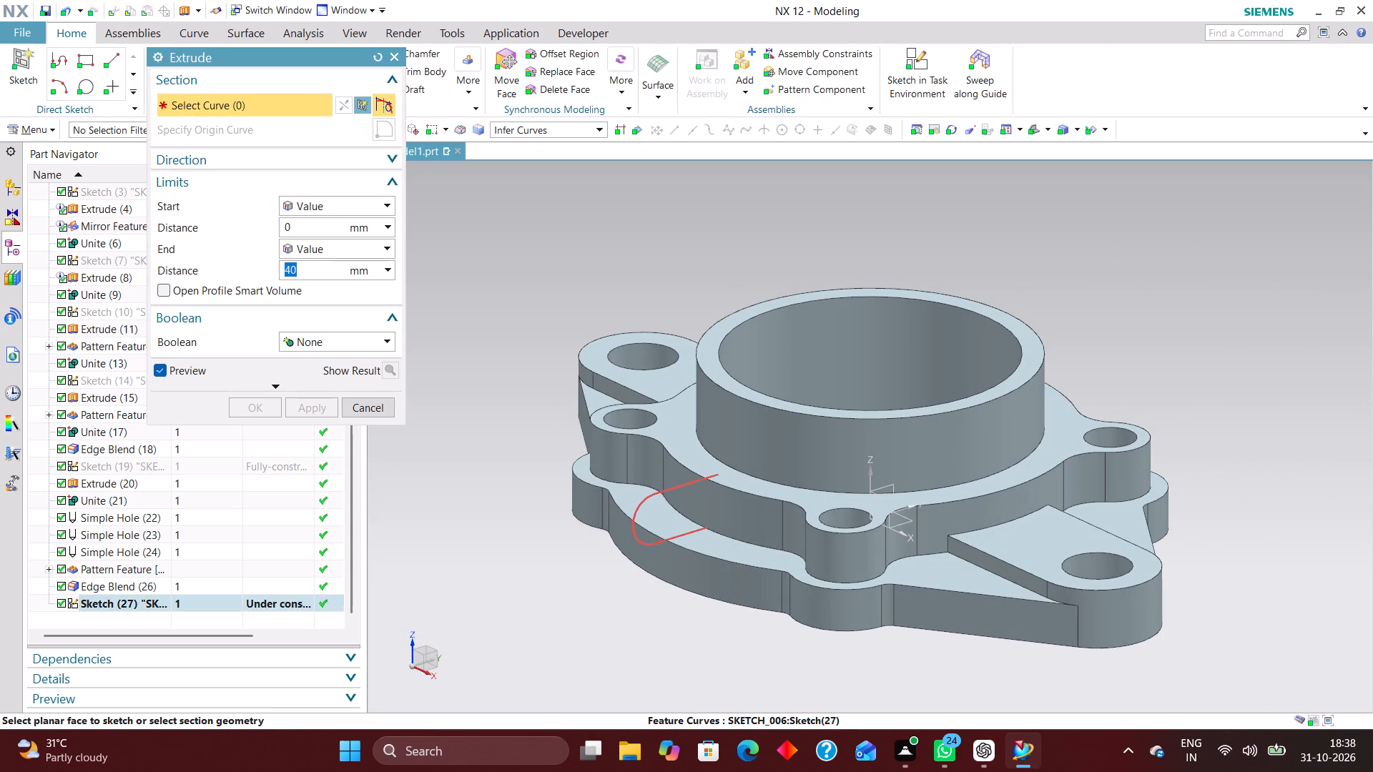
click(636, 538)
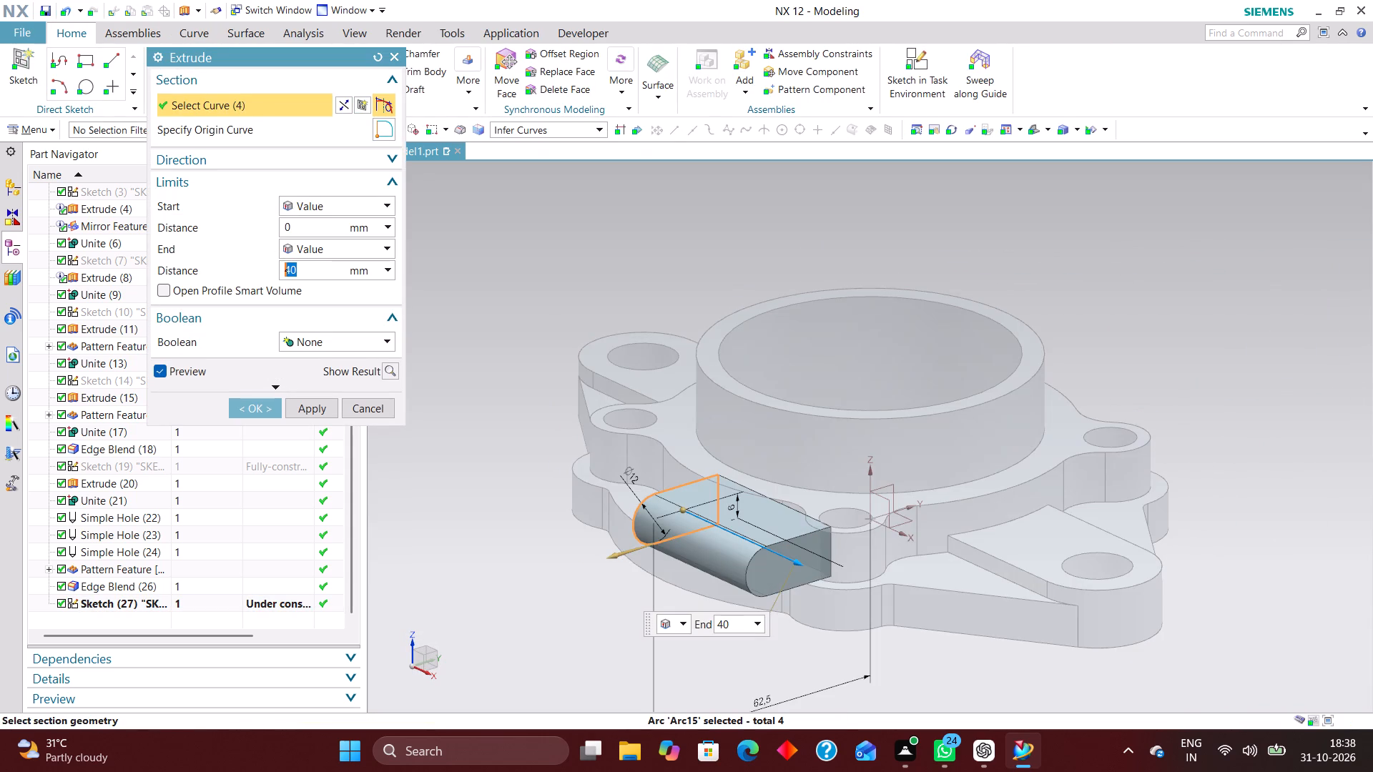
middle_drag(589, 455, 659, 461)
right_drag(1116, 334, 950, 313)
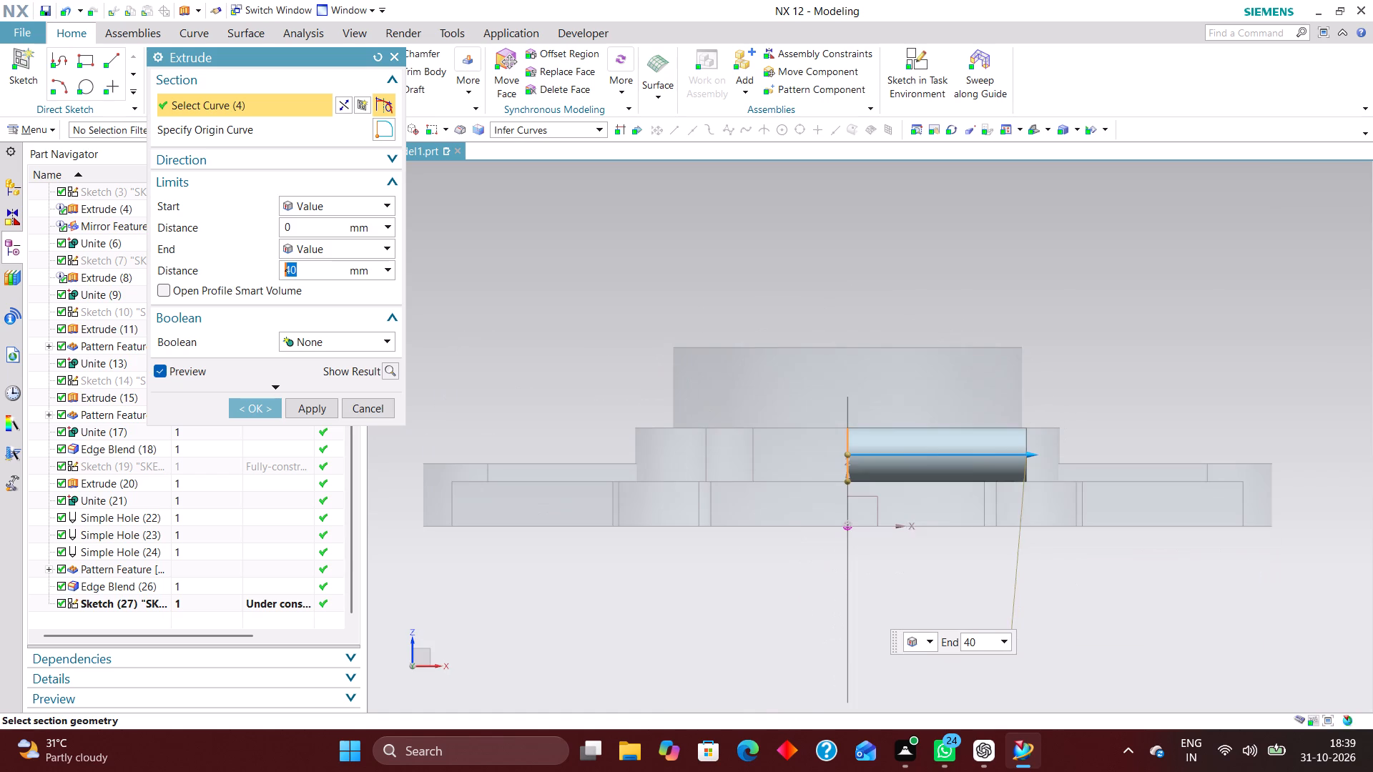
click(350, 206)
click(350, 237)
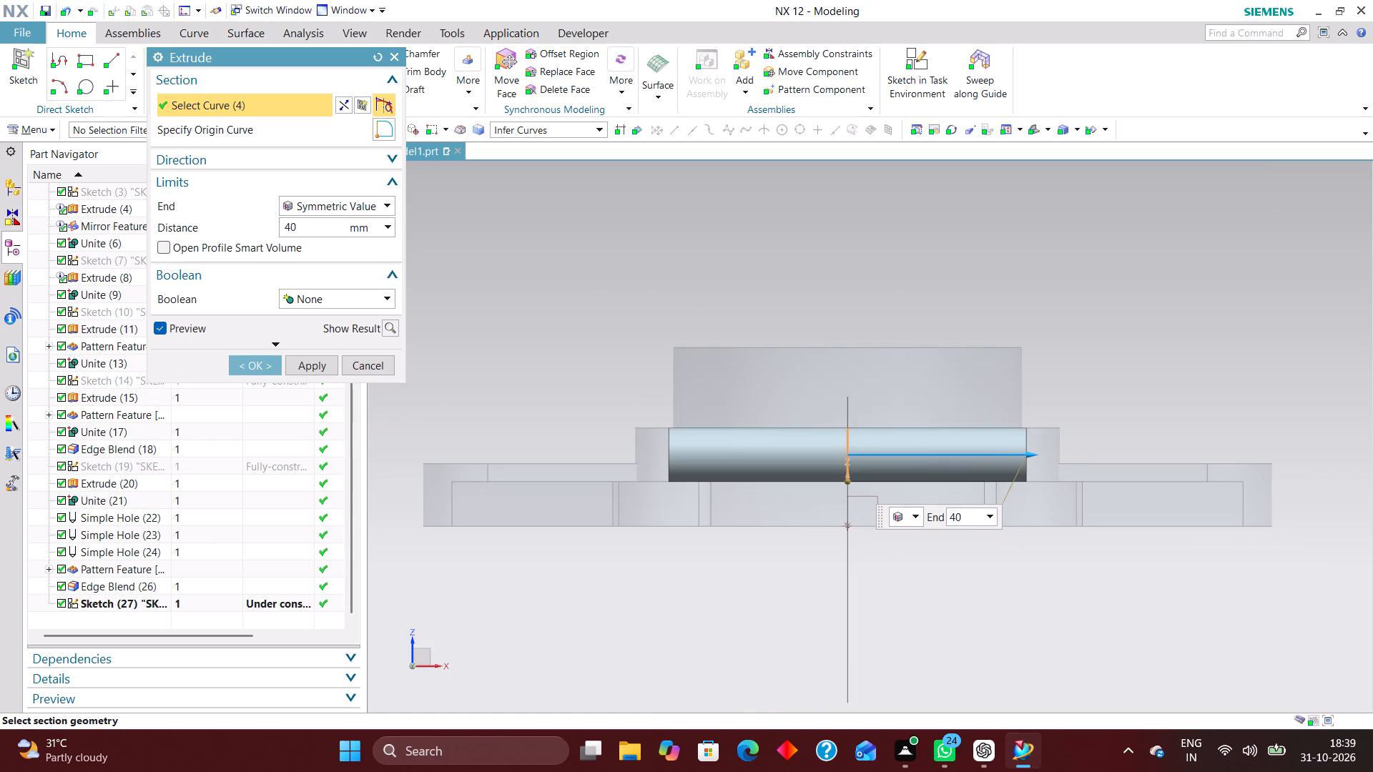
drag(313, 229, 158, 211)
key(5)
key(Return)
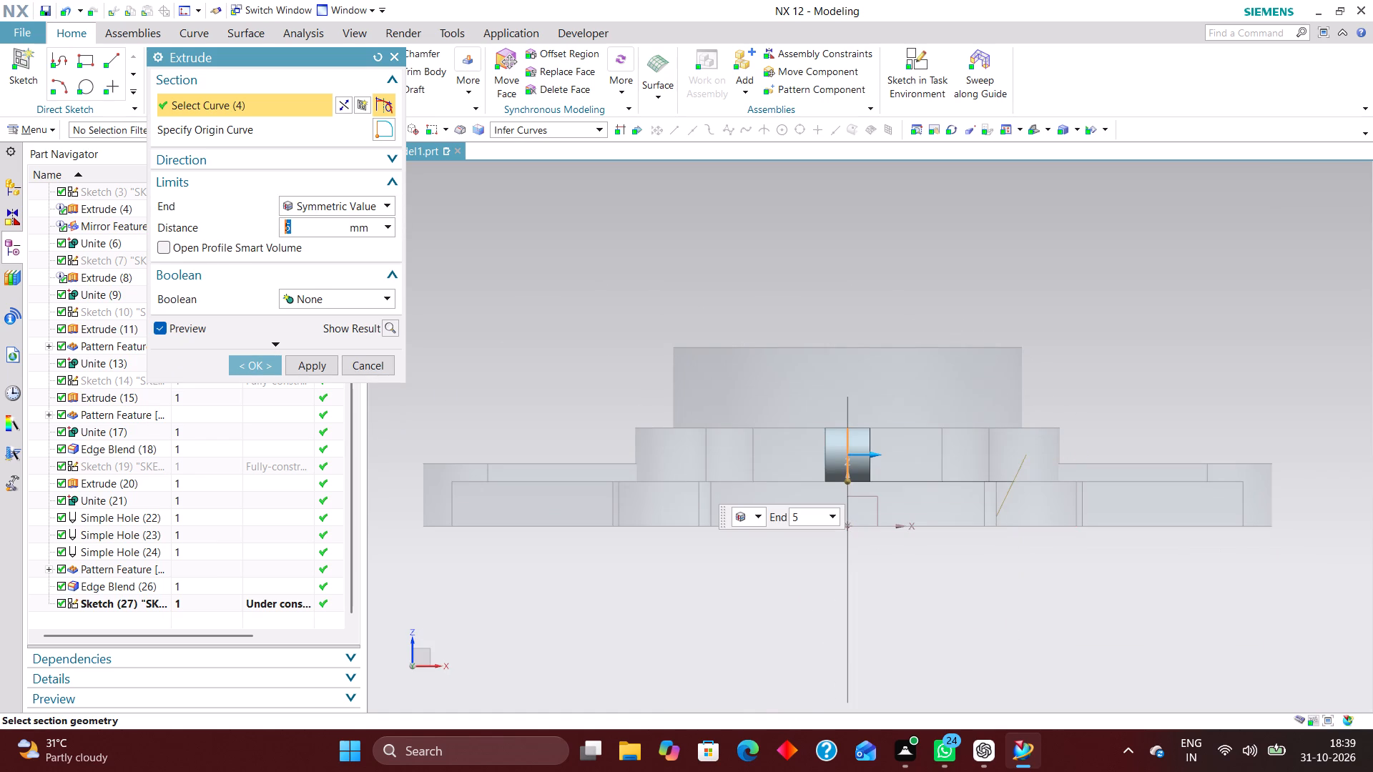
click(237, 369)
Hide the round-ended profile sketch that lies on the new side boss.
middle_drag(744, 421, 727, 420)
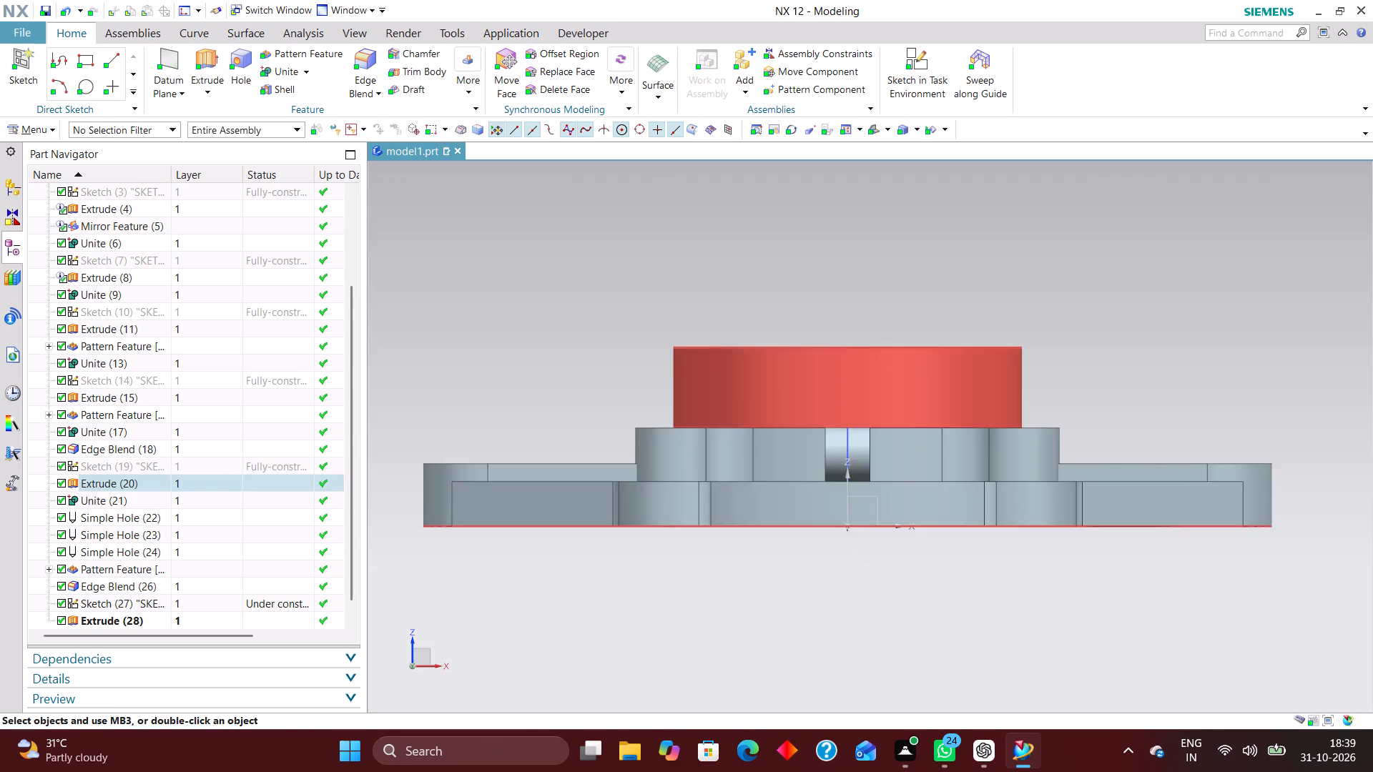
middle_drag(727, 420, 674, 440)
scroll(630, 449, up, 4)
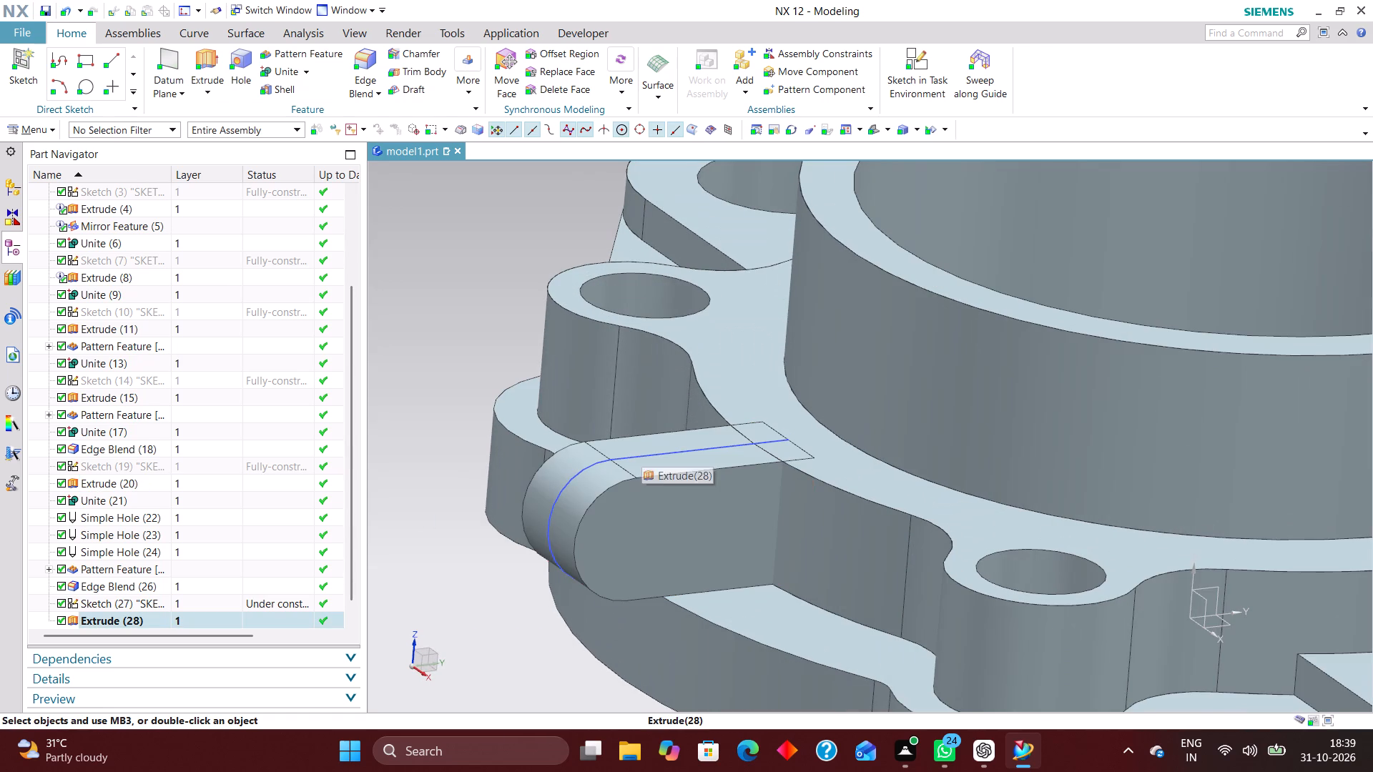
right_drag(569, 480, 521, 548)
click(380, 520)
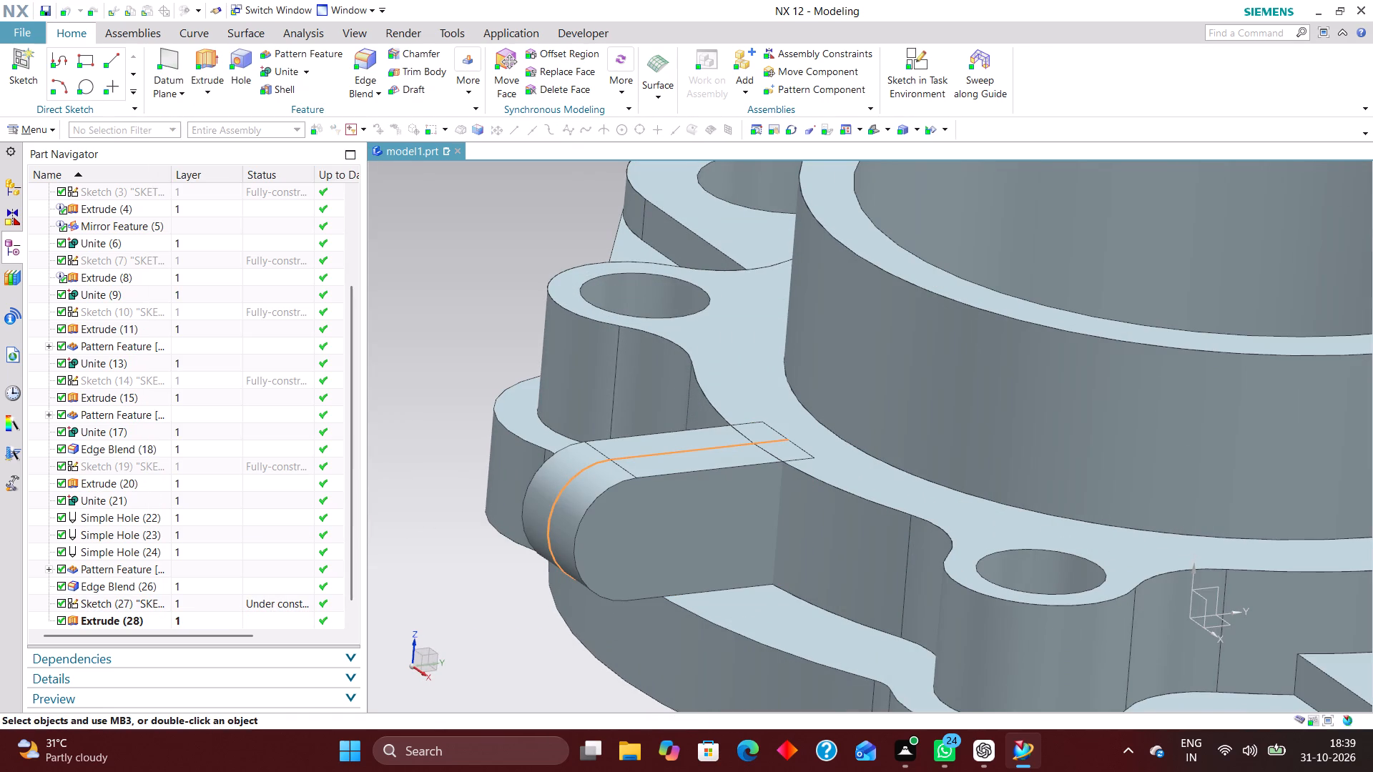
right_drag(553, 490, 549, 553)
scroll(594, 362, down, 4)
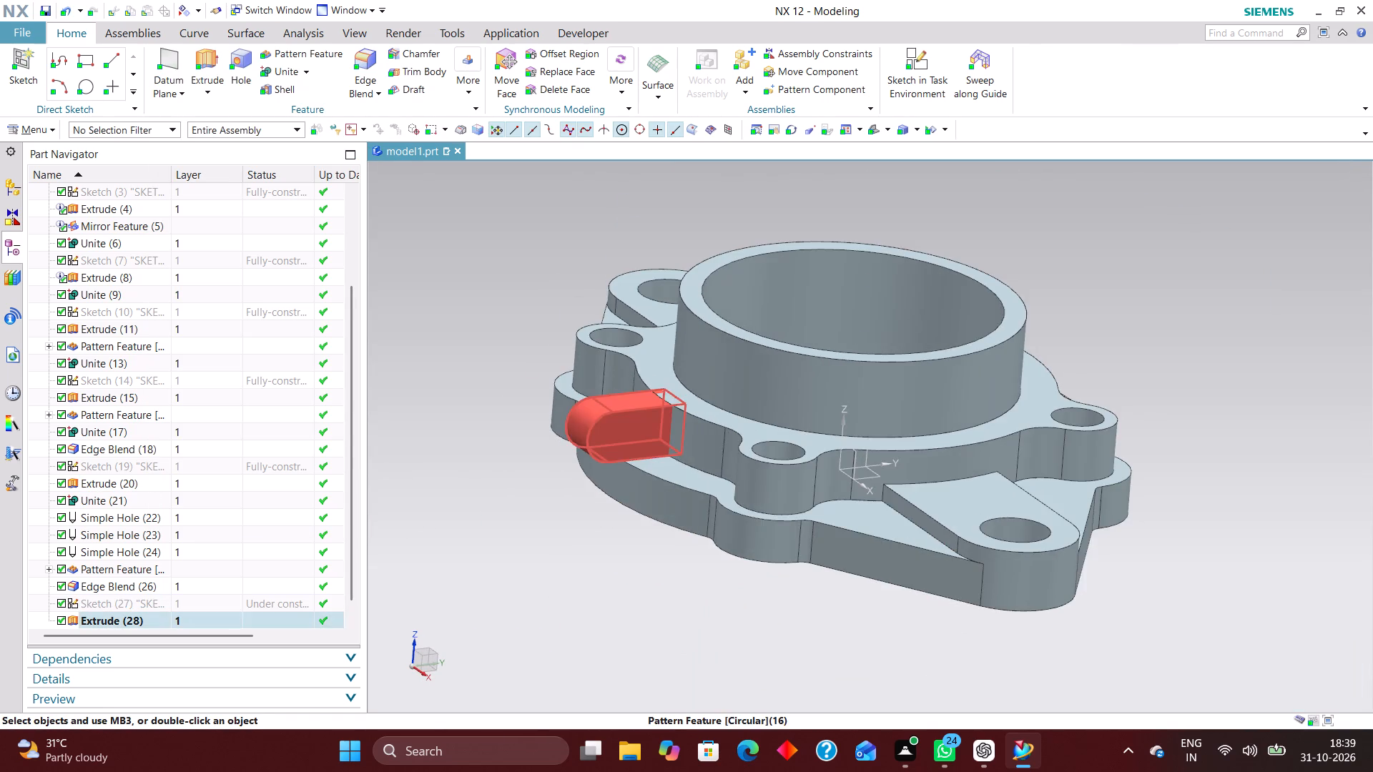
Examine the extruded side boss and its fit against the flange from several angles.
middle_drag(596, 422, 572, 432)
scroll(574, 424, up, 1)
scroll(535, 420, down, 2)
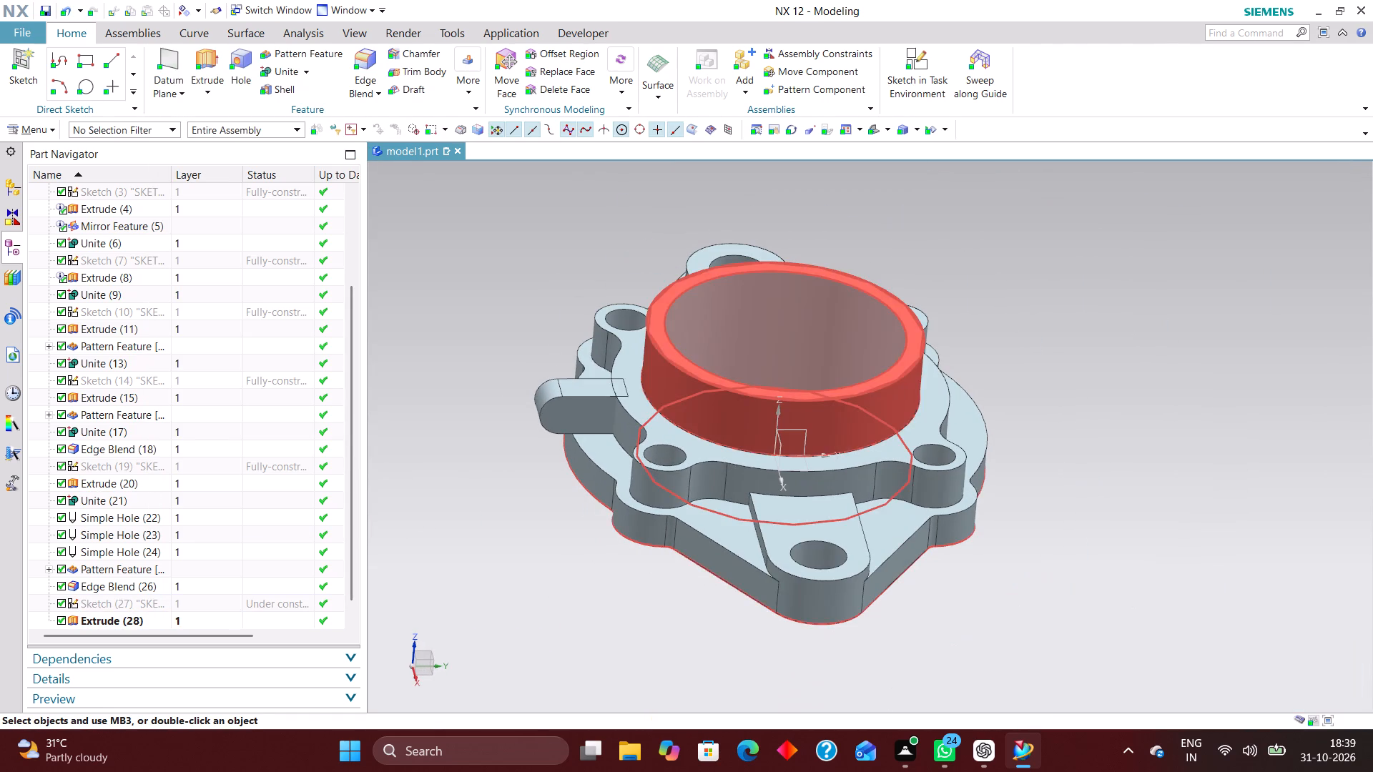
click(873, 133)
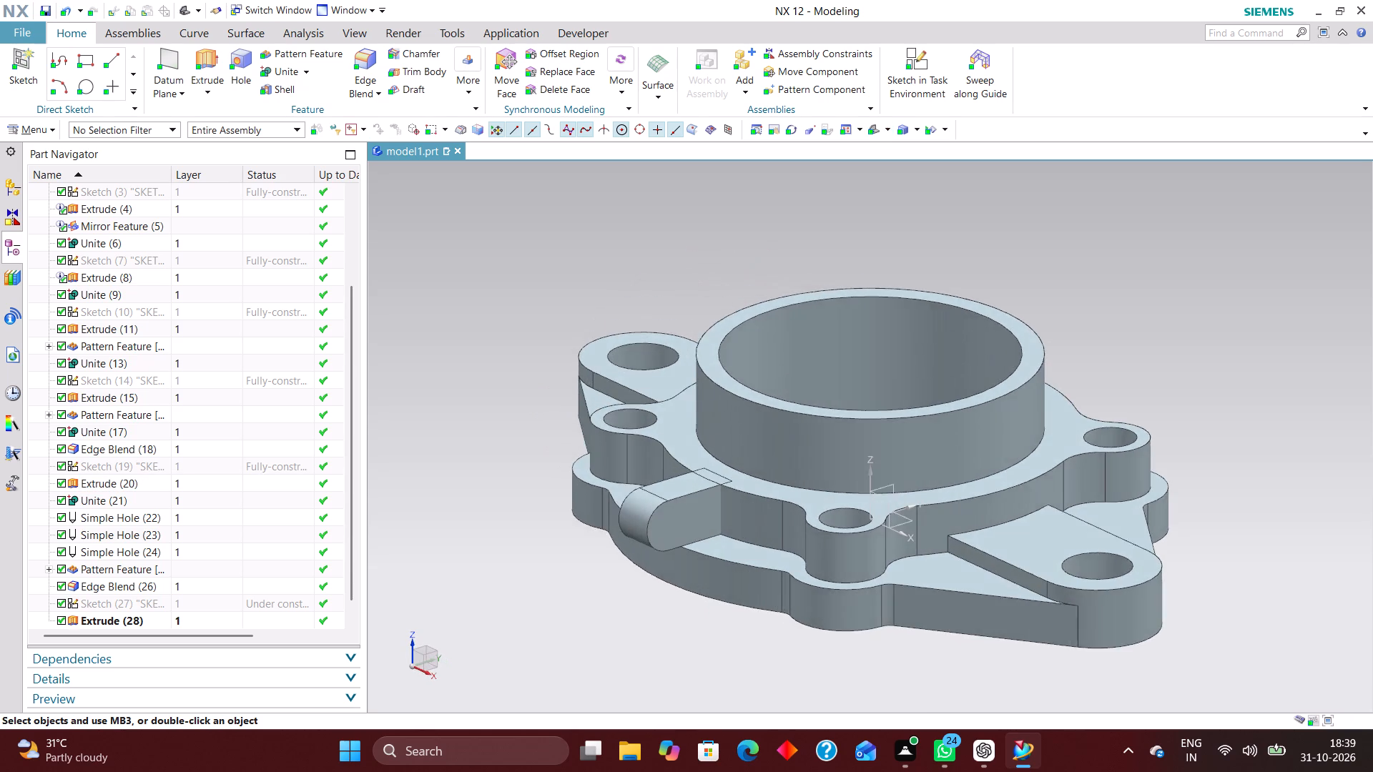
scroll(673, 362, down, 2)
scroll(971, 398, up, 2)
middle_drag(1020, 404, 1003, 419)
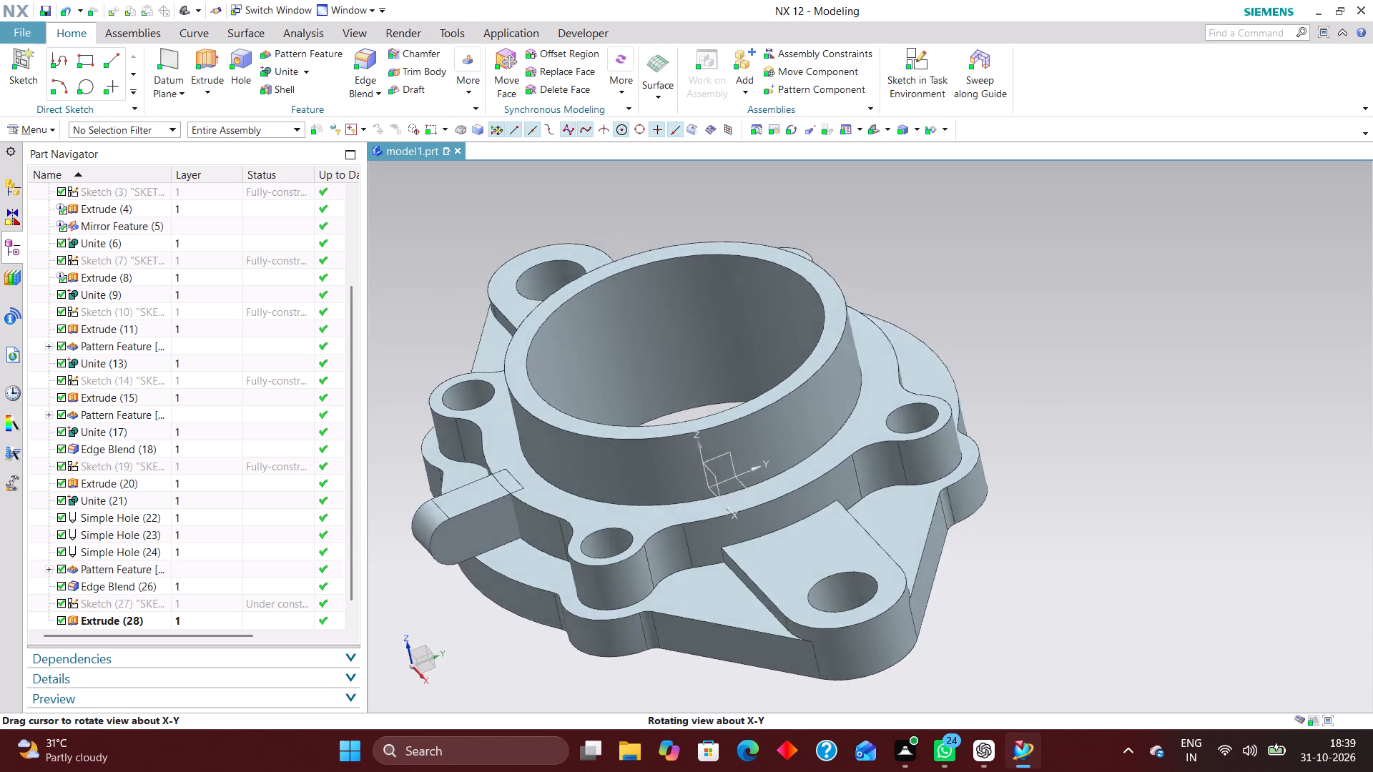
middle_drag(1003, 419, 1008, 417)
scroll(1089, 396, down, 1)
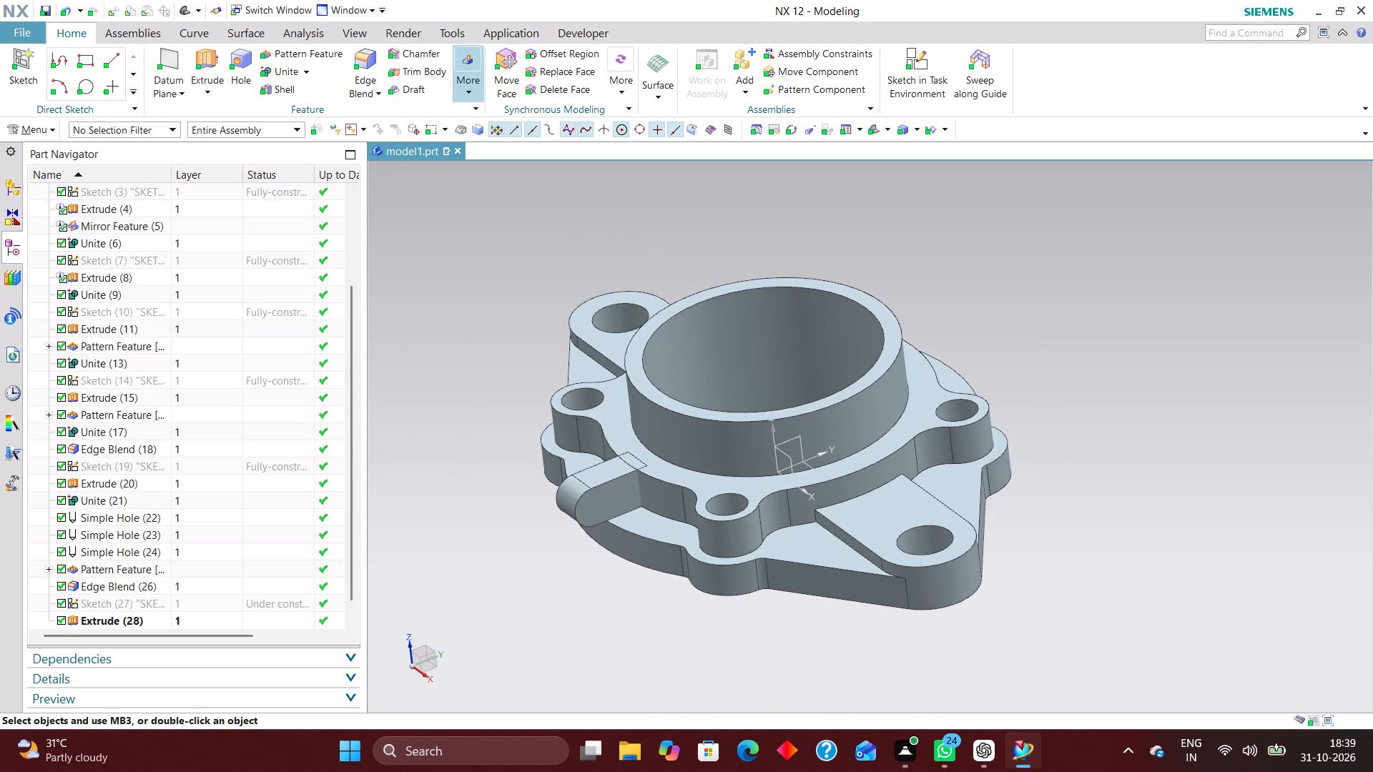
Mirror the side boss extrusion about the XZ plane of the datum coordinate system.
click(473, 89)
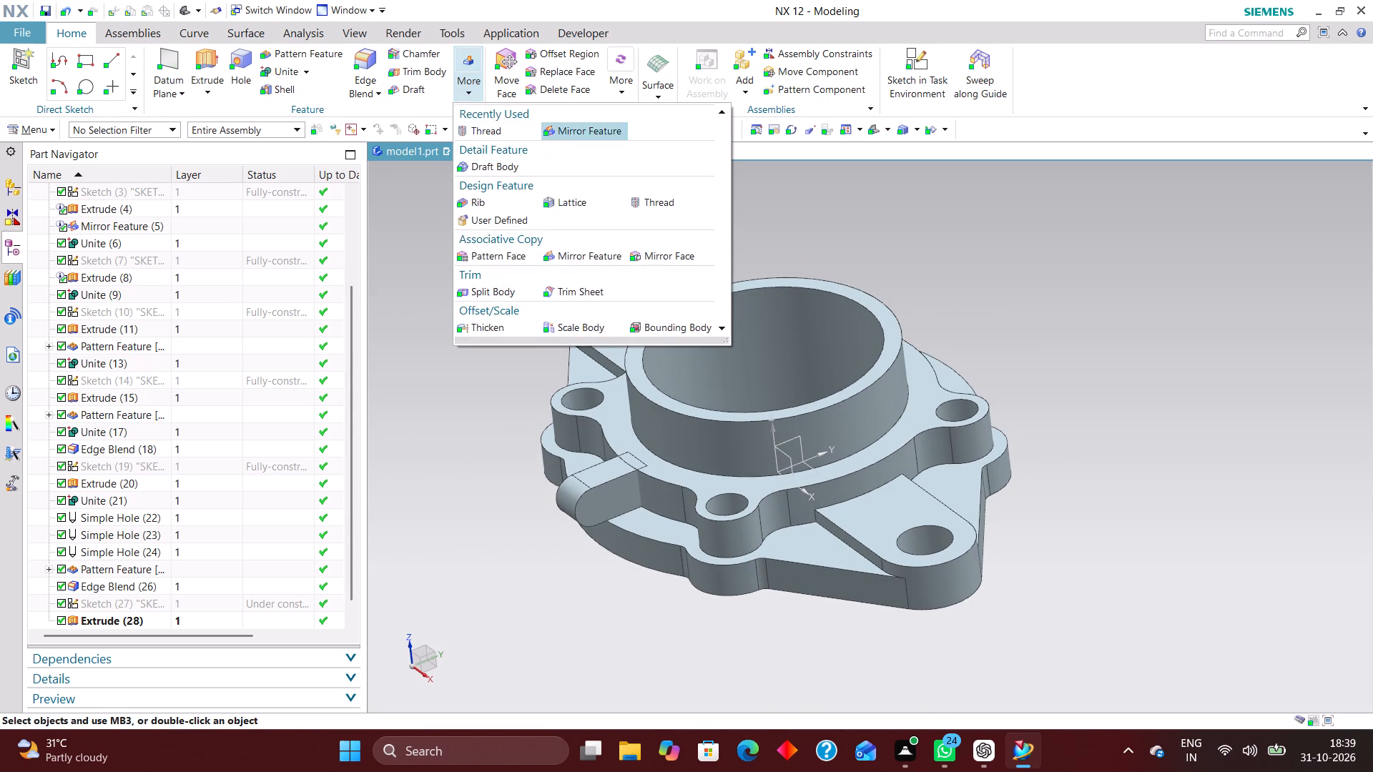
click(568, 133)
click(567, 500)
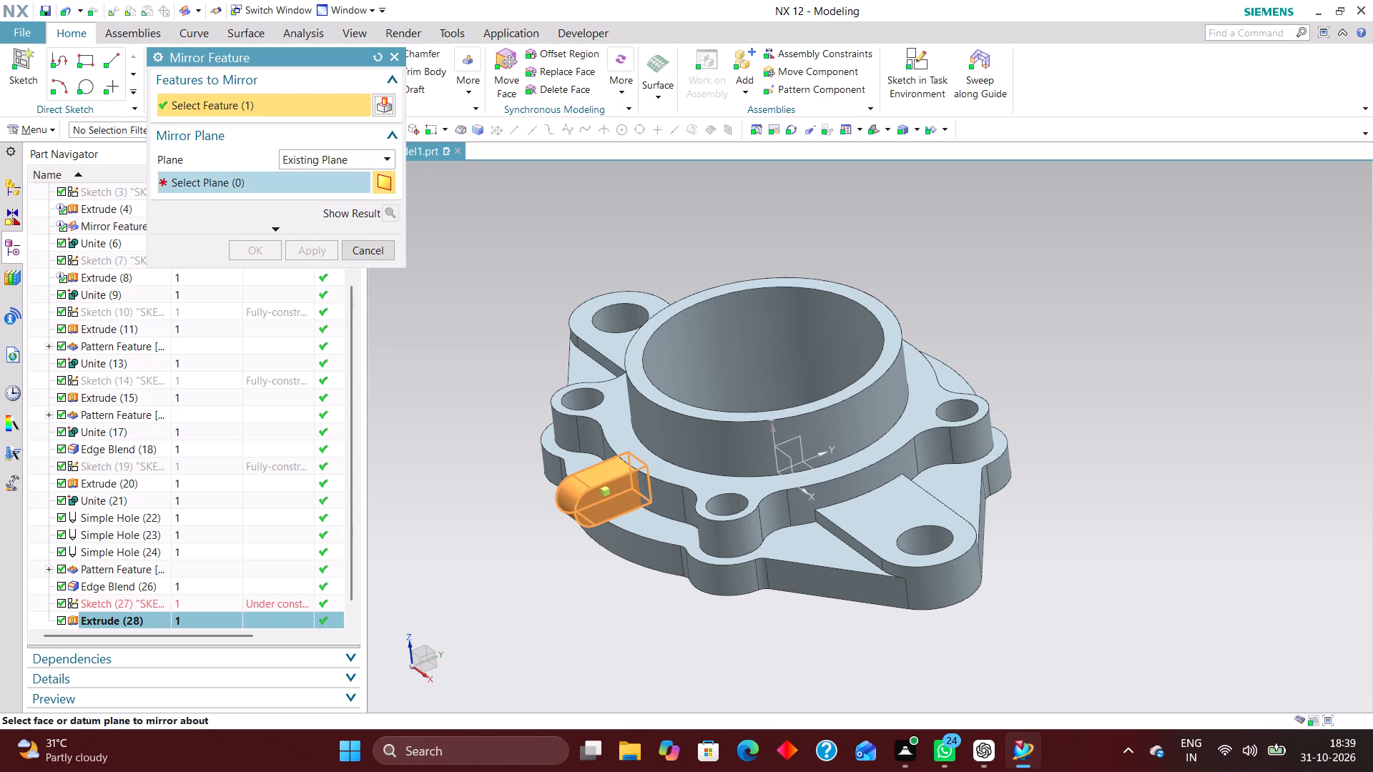
click(243, 184)
click(793, 460)
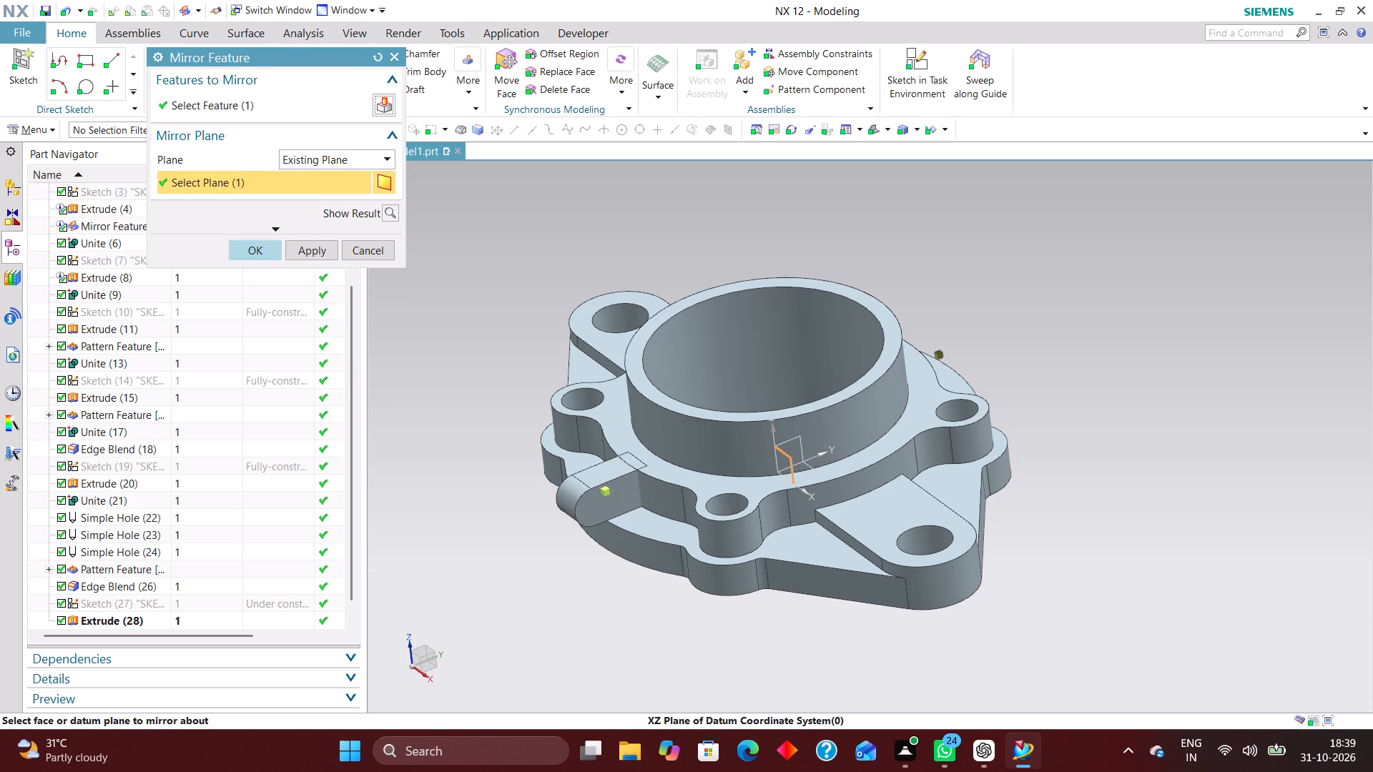
click(255, 251)
Unite the housing body with both the original and the mirrored side bosses.
middle_drag(1002, 328, 980, 323)
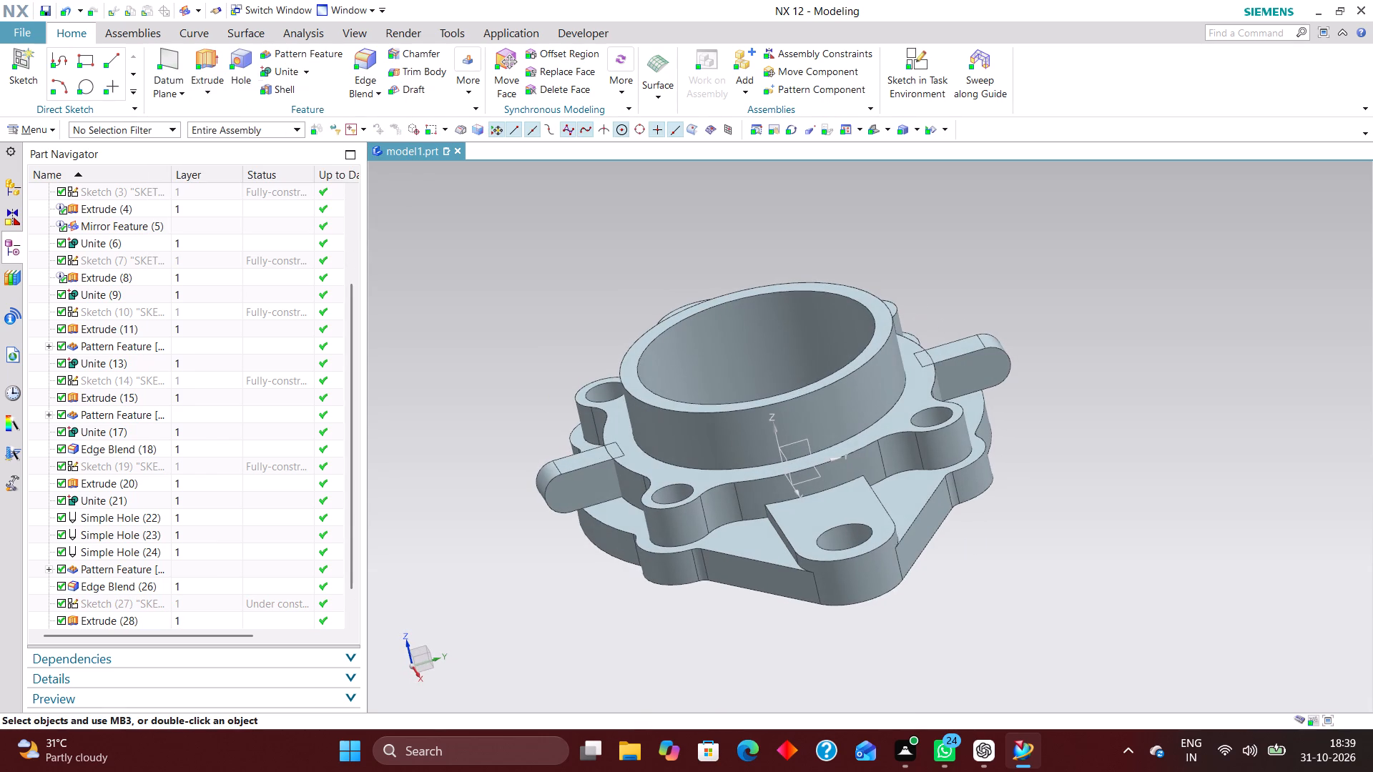
click(284, 68)
click(743, 447)
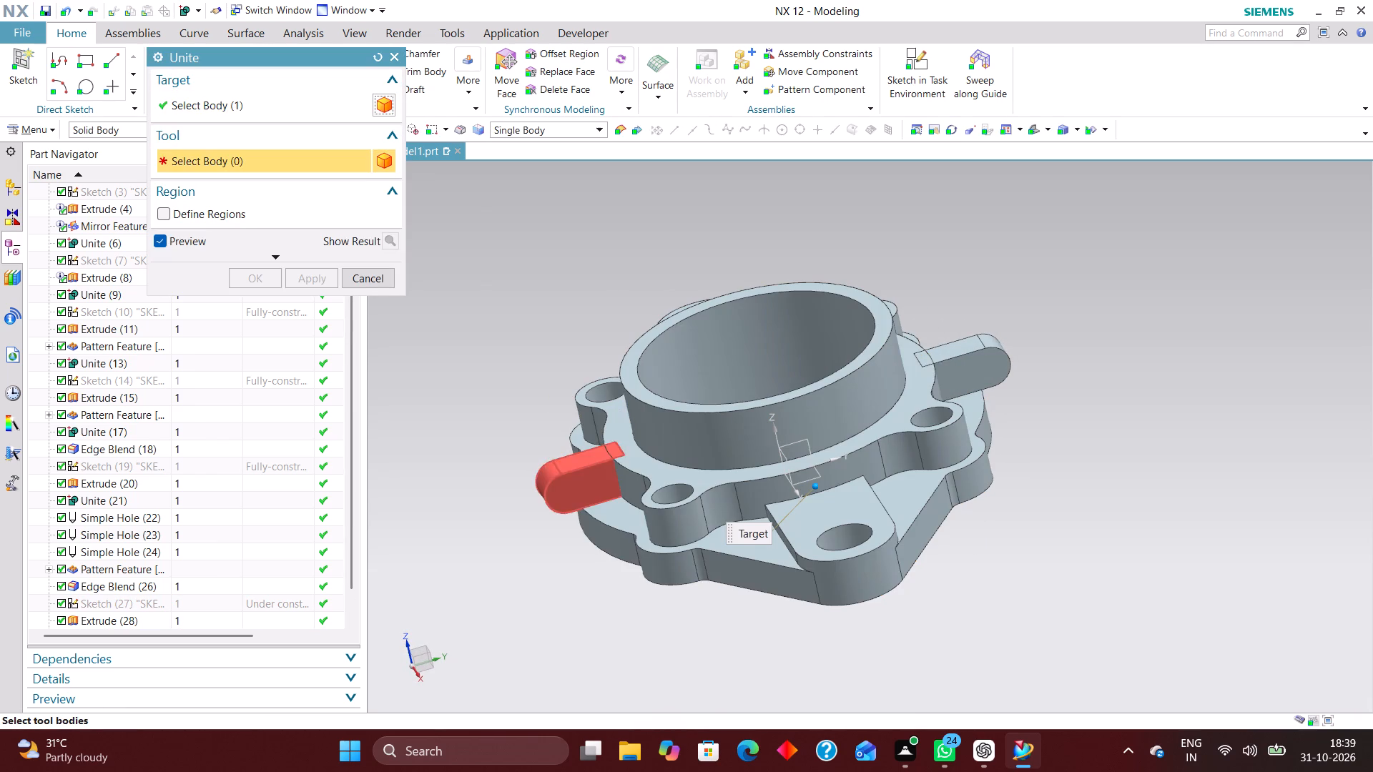
click(589, 462)
click(1000, 360)
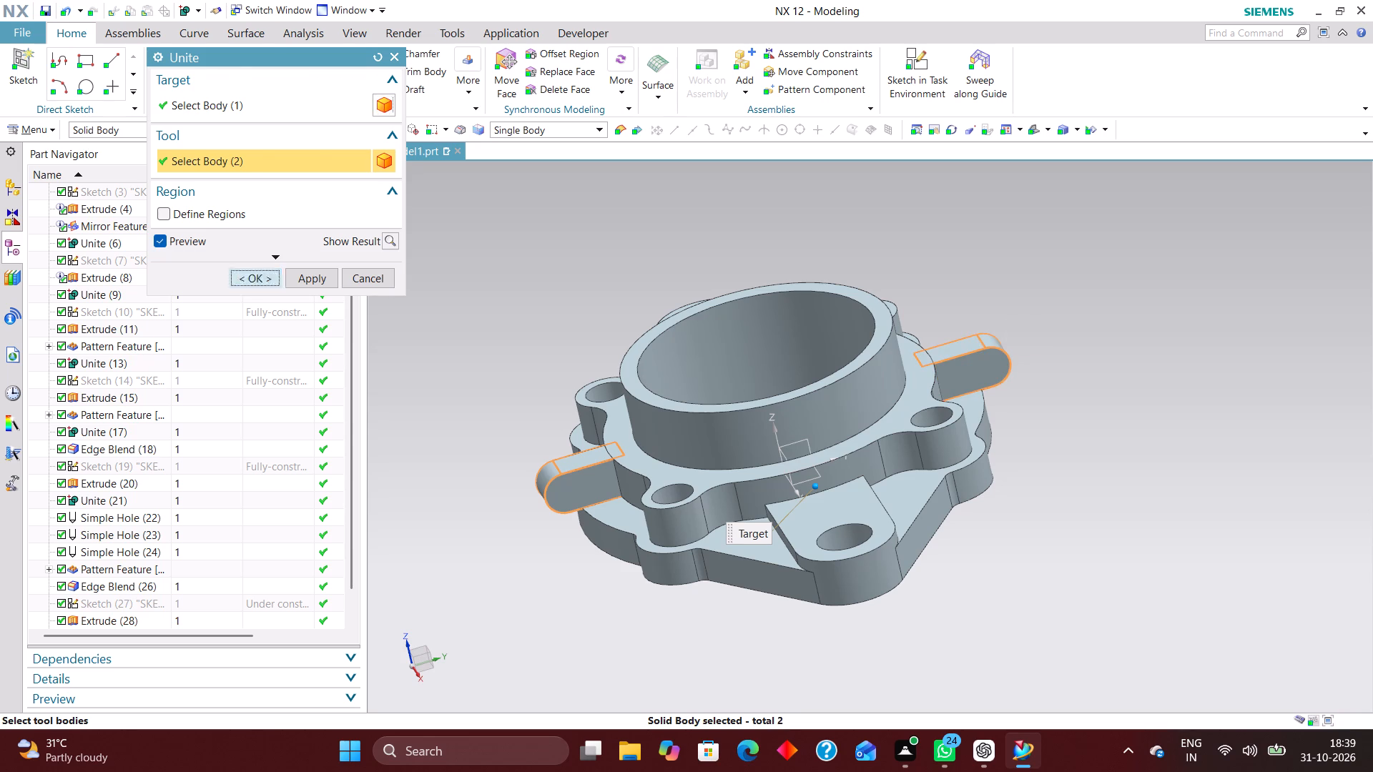
click(258, 276)
Examine the united housing and its two opposite side bosses in isometric, angled and top views.
click(873, 131)
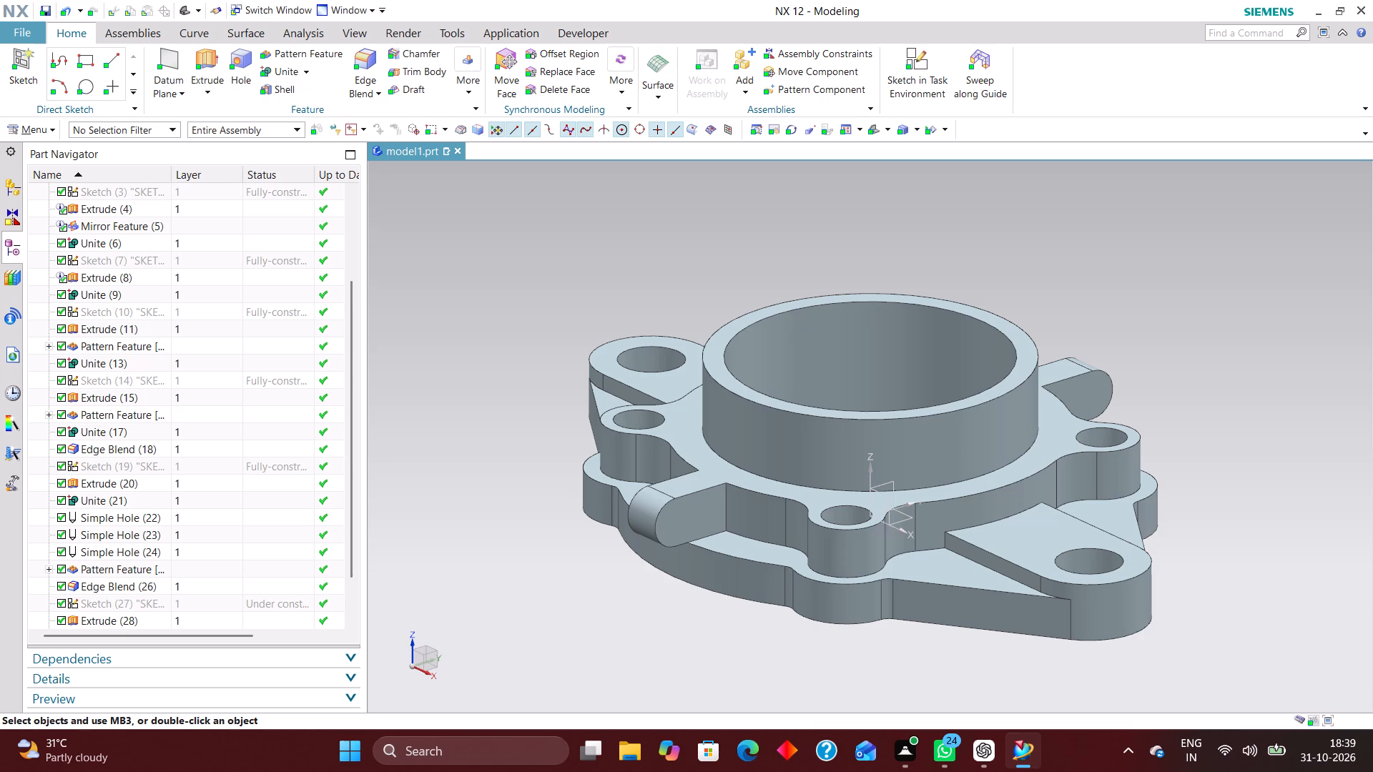
middle_drag(702, 301, 766, 379)
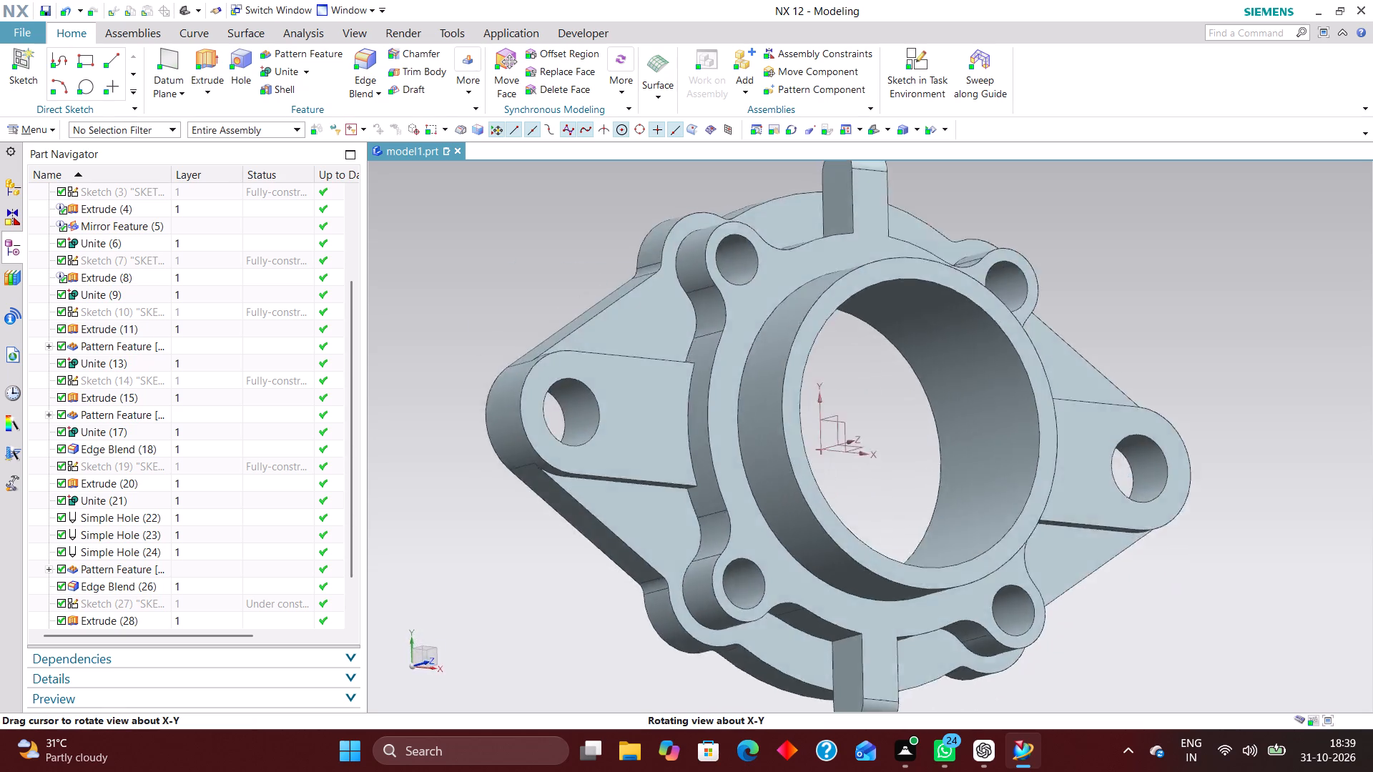
middle_drag(766, 379, 750, 375)
scroll(682, 307, down, 3)
right_drag(967, 292, 888, 288)
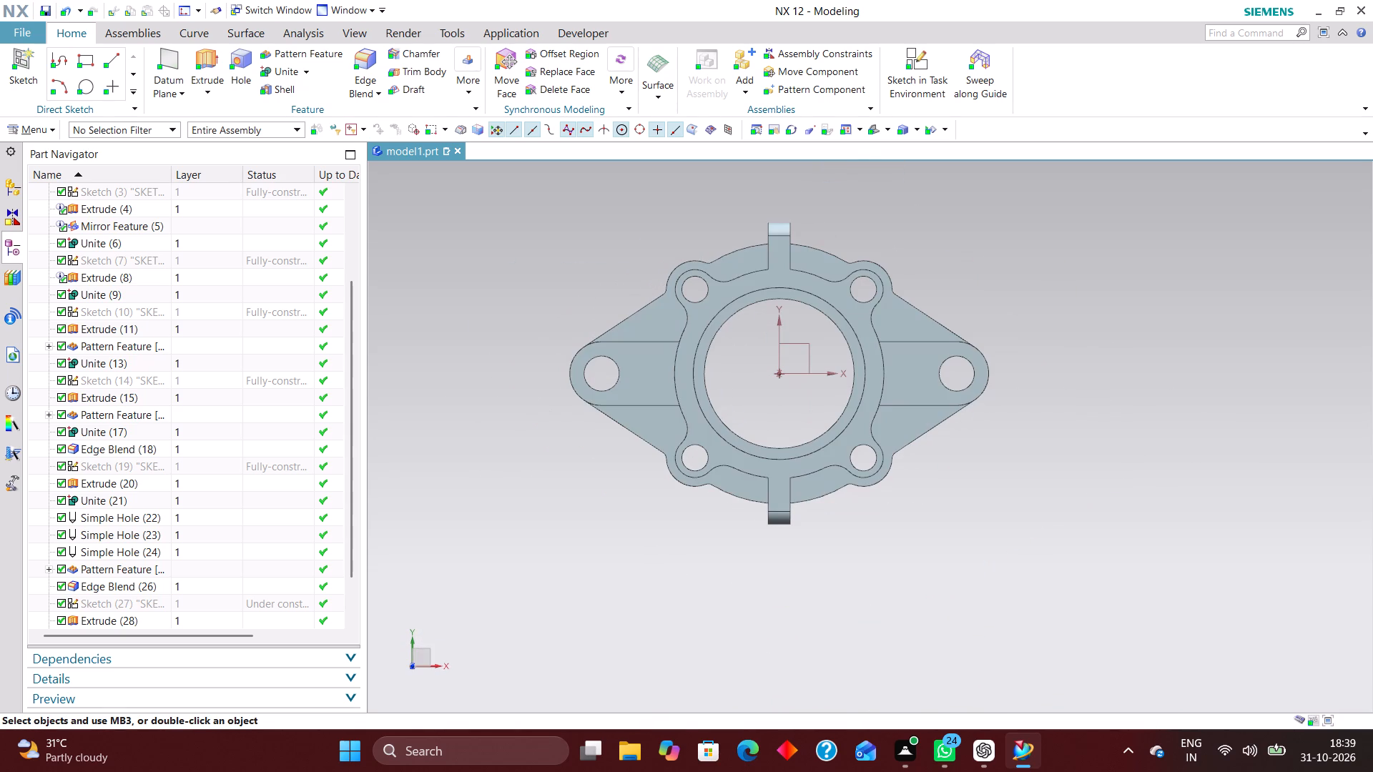
middle_drag(914, 543, 882, 480)
scroll(914, 543, up, 1)
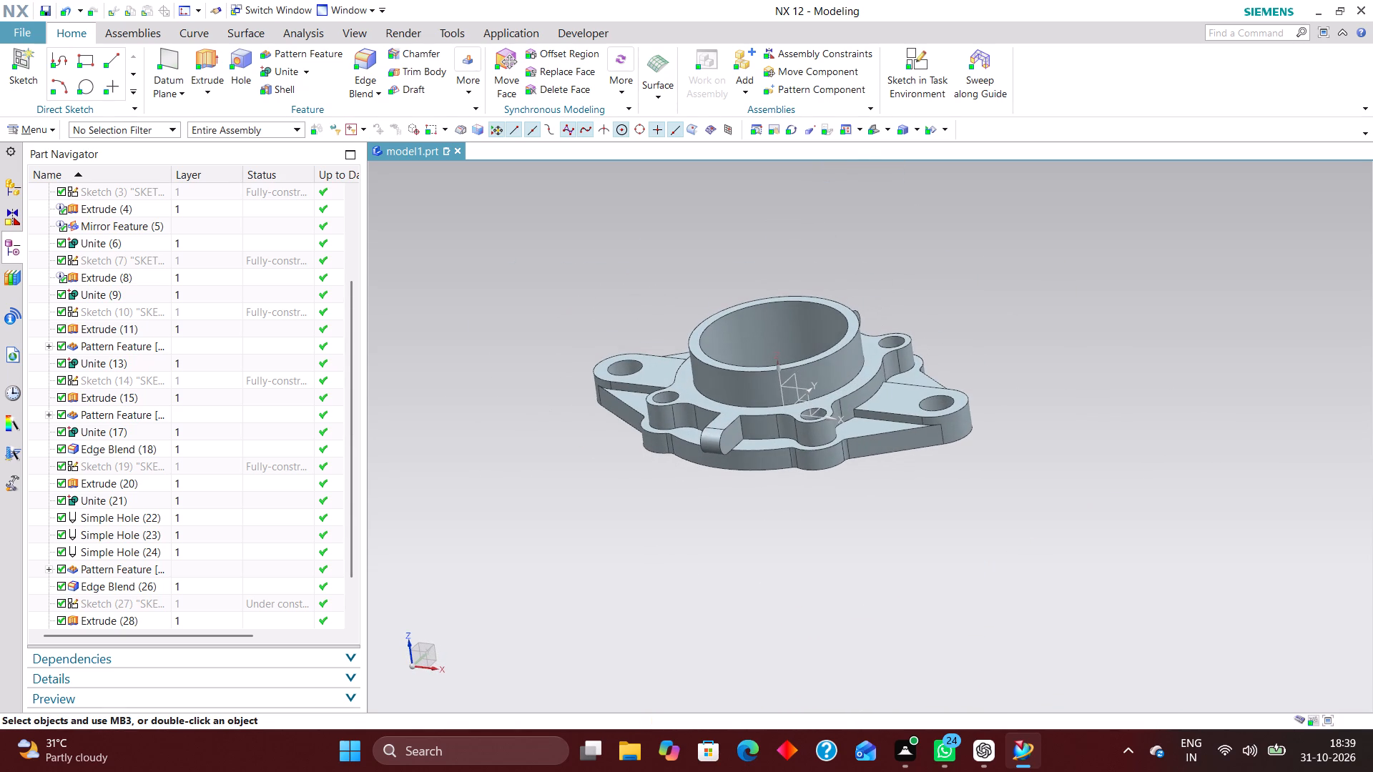
click(874, 134)
scroll(744, 297, down, 1)
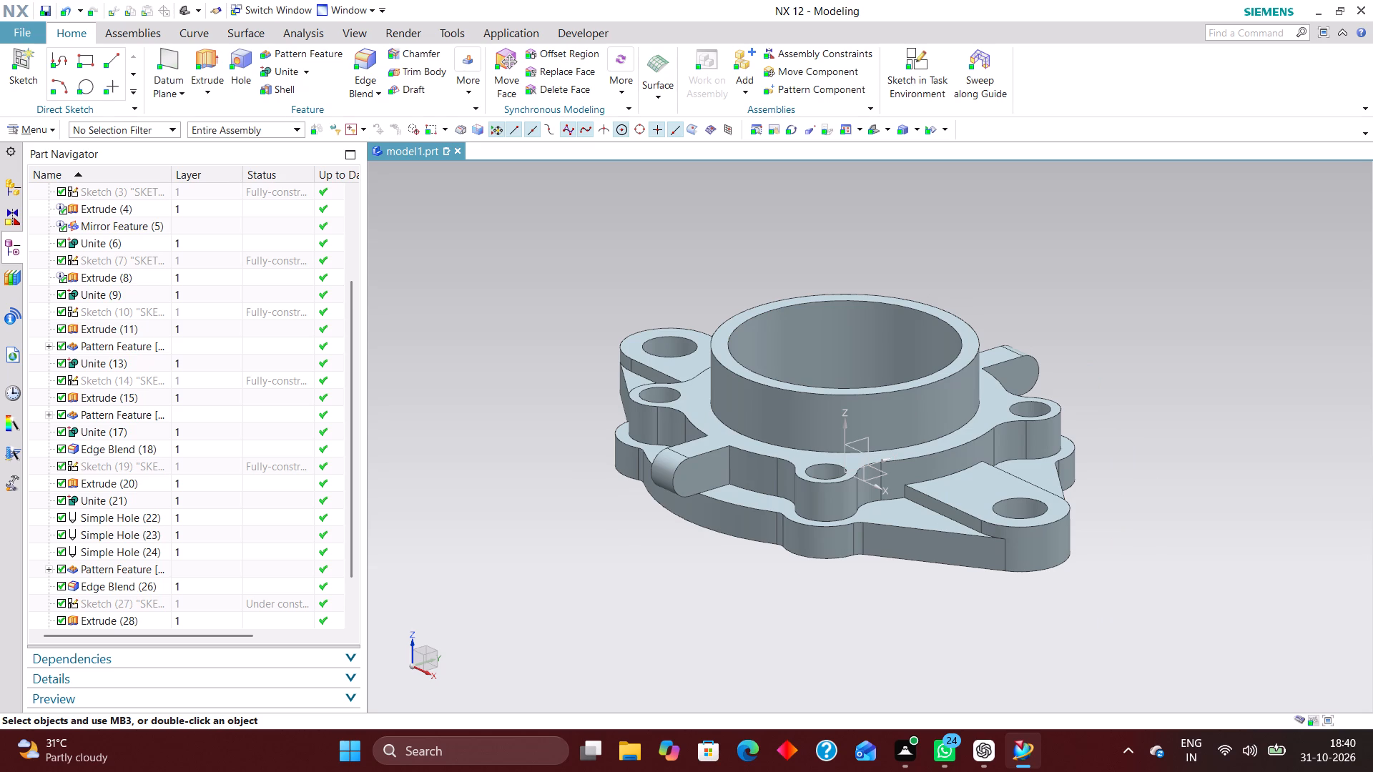
Set up a simple 6 mm through-body hole centred on the first side boss's rounded end, subtracted from the housing.
click(244, 55)
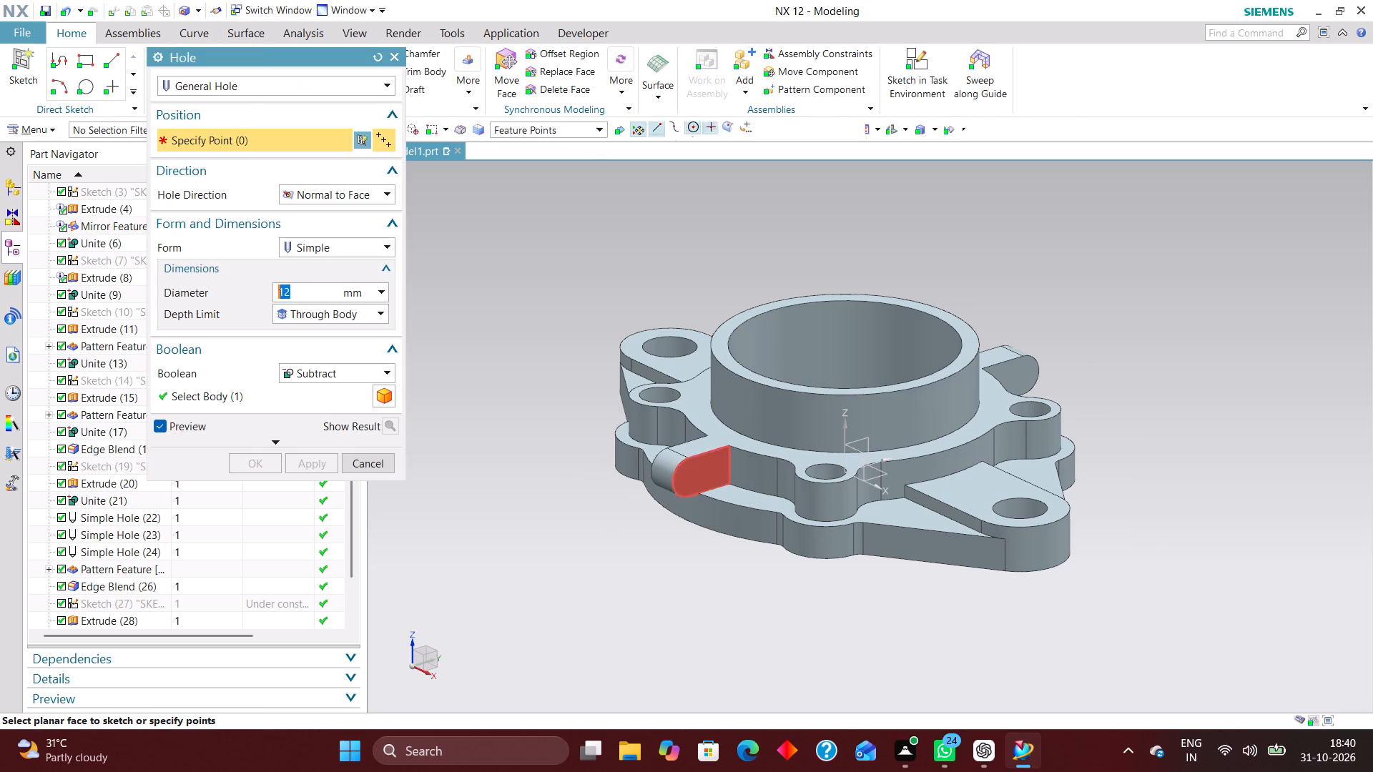
scroll(698, 491, up, 4)
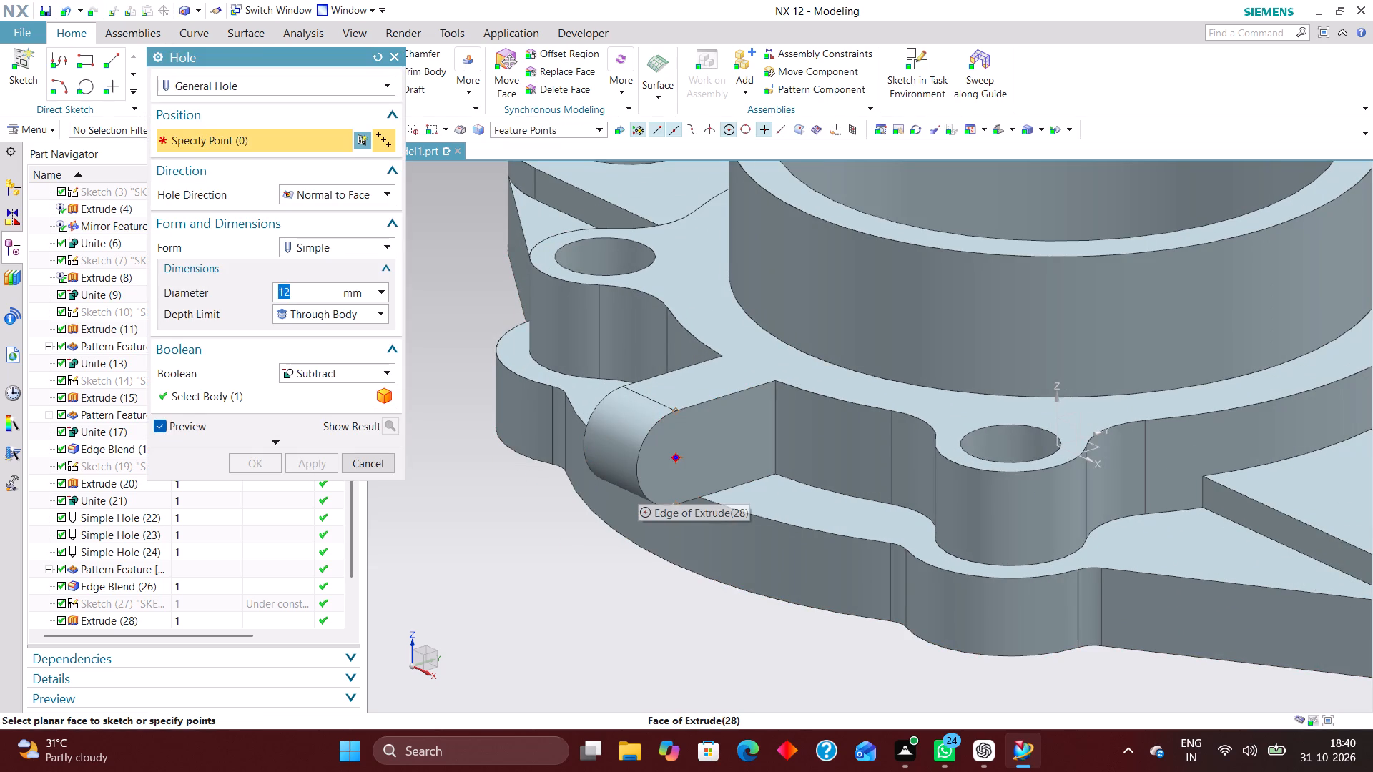
click(639, 483)
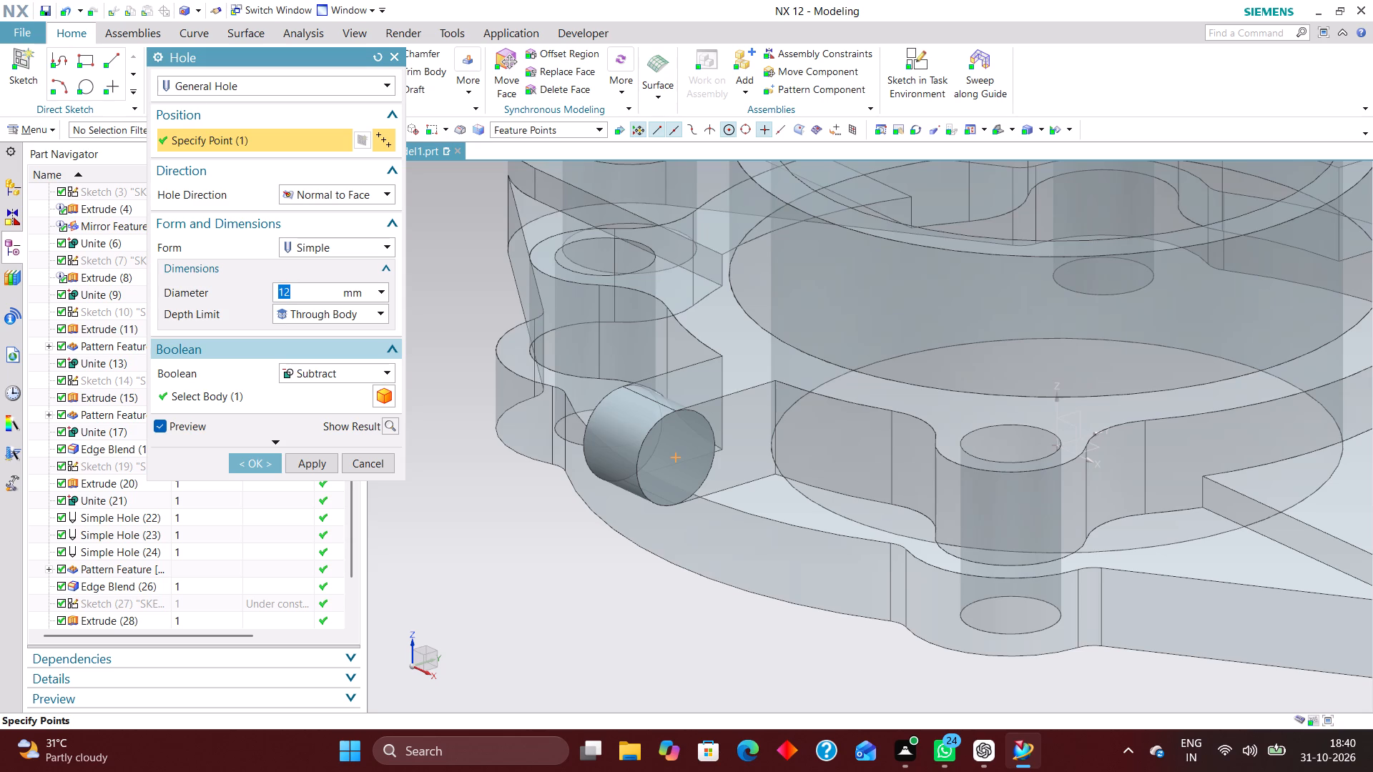
key(6)
key(Return)
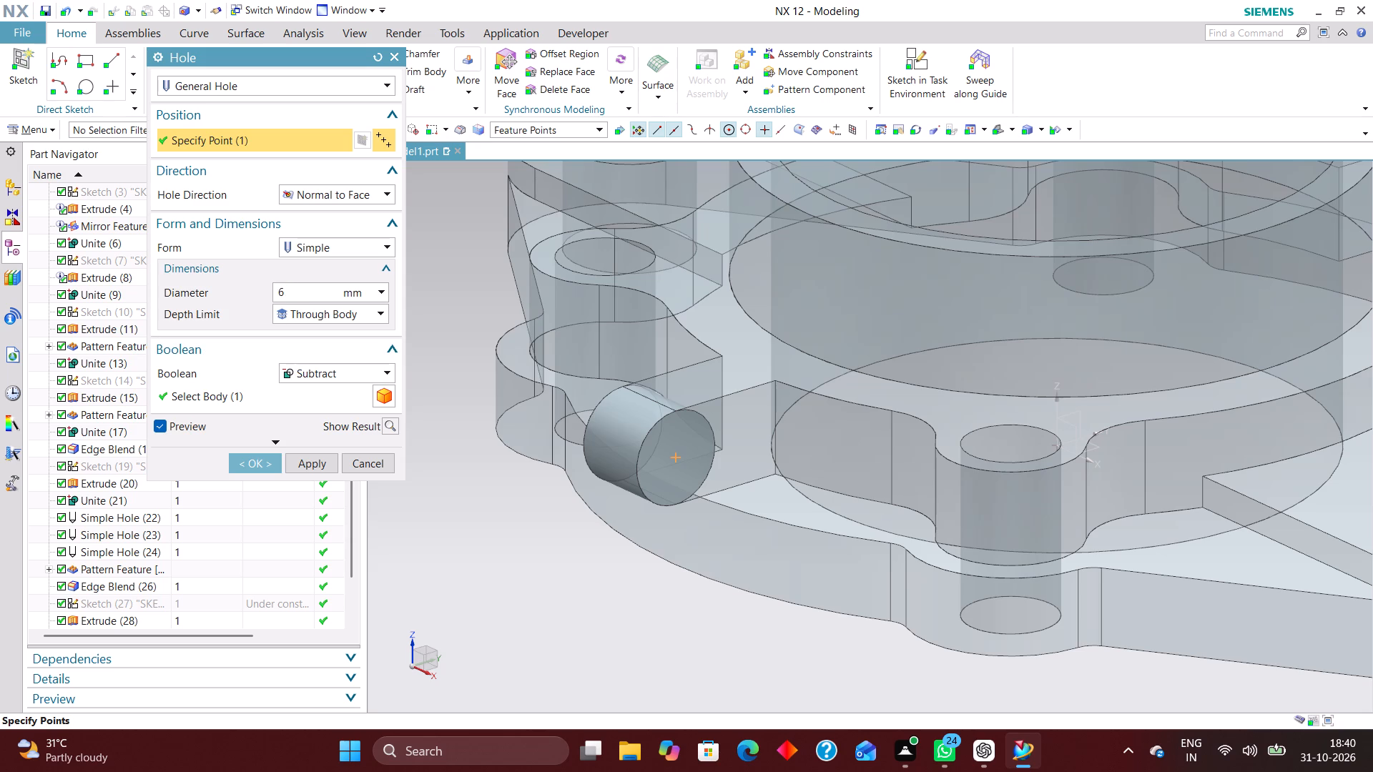
key(Return)
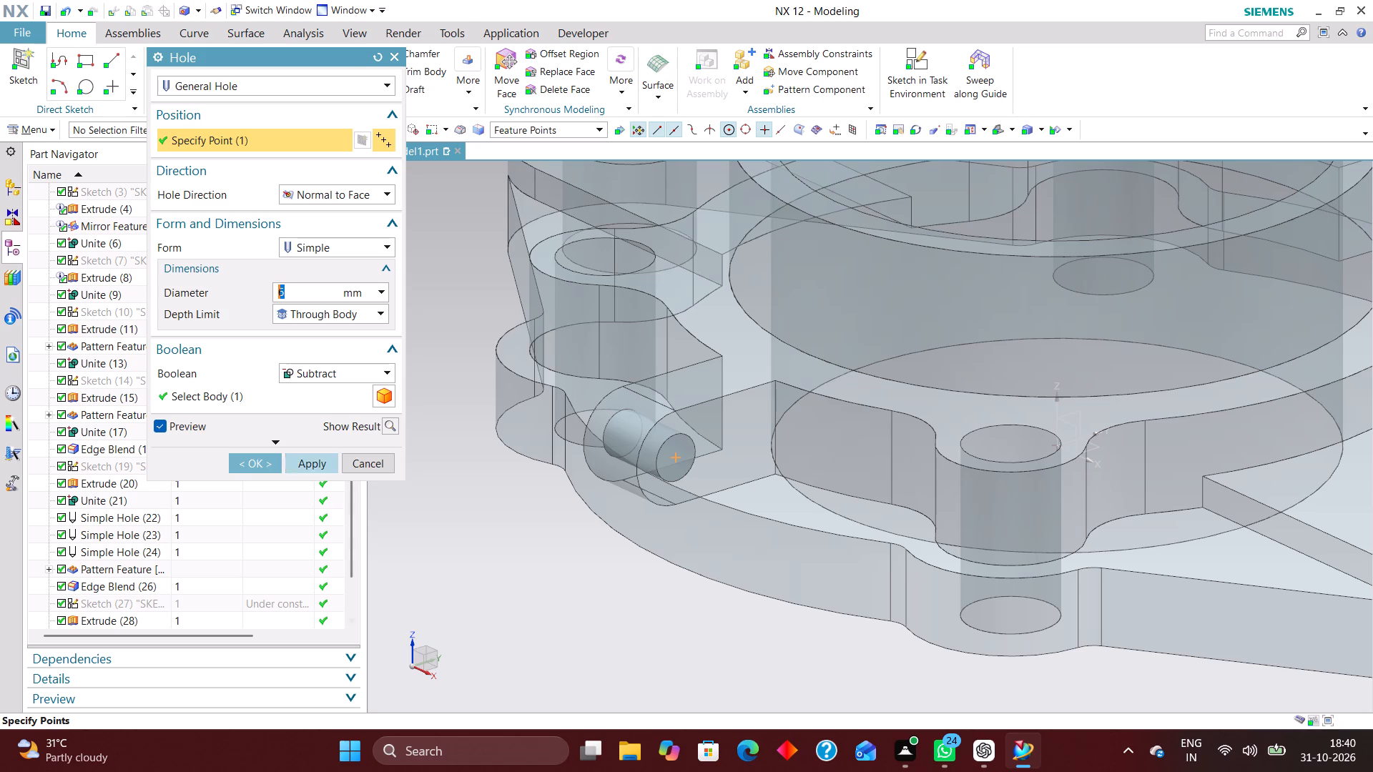
Add a second hole position at the centre of the opposite boss's rounded end and create both holes.
scroll(585, 498, down, 4)
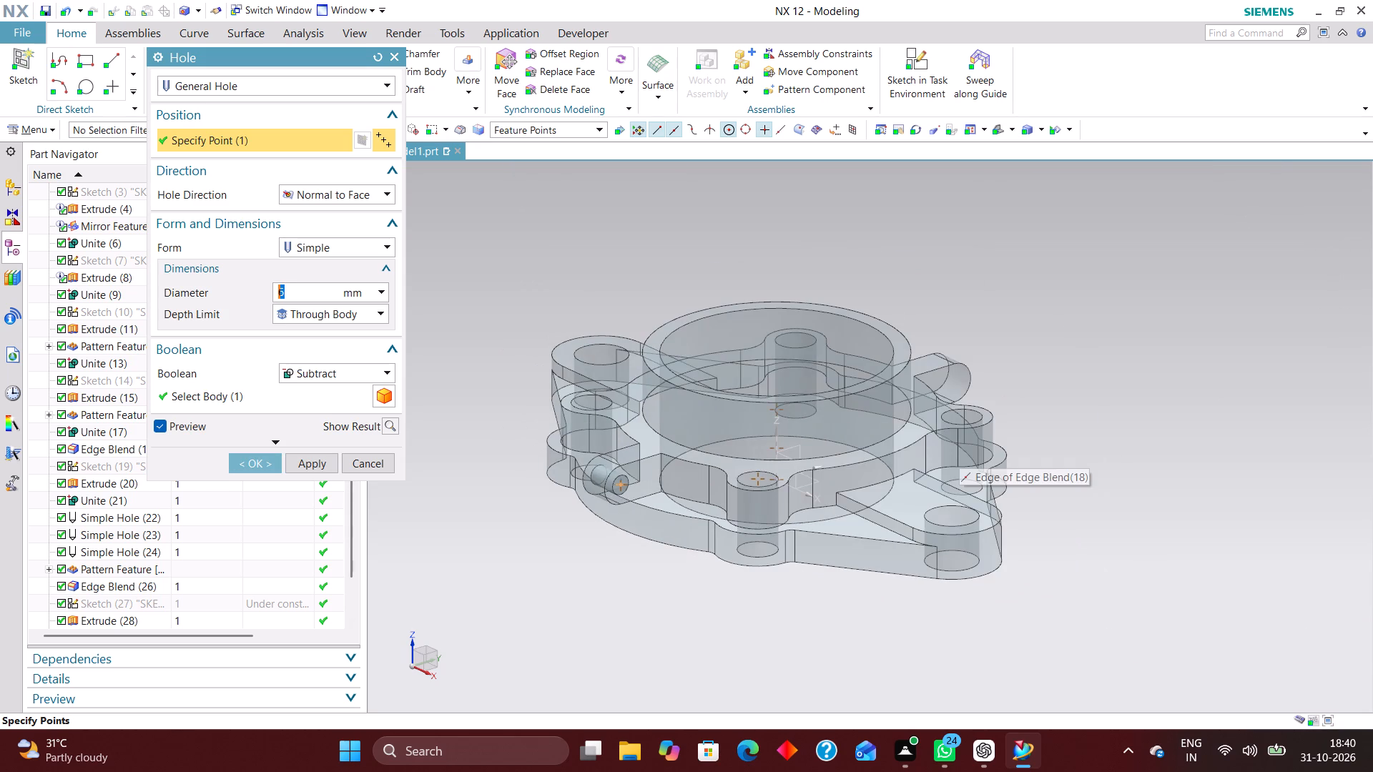
middle_drag(1040, 417, 1015, 430)
scroll(1017, 402, up, 4)
click(985, 316)
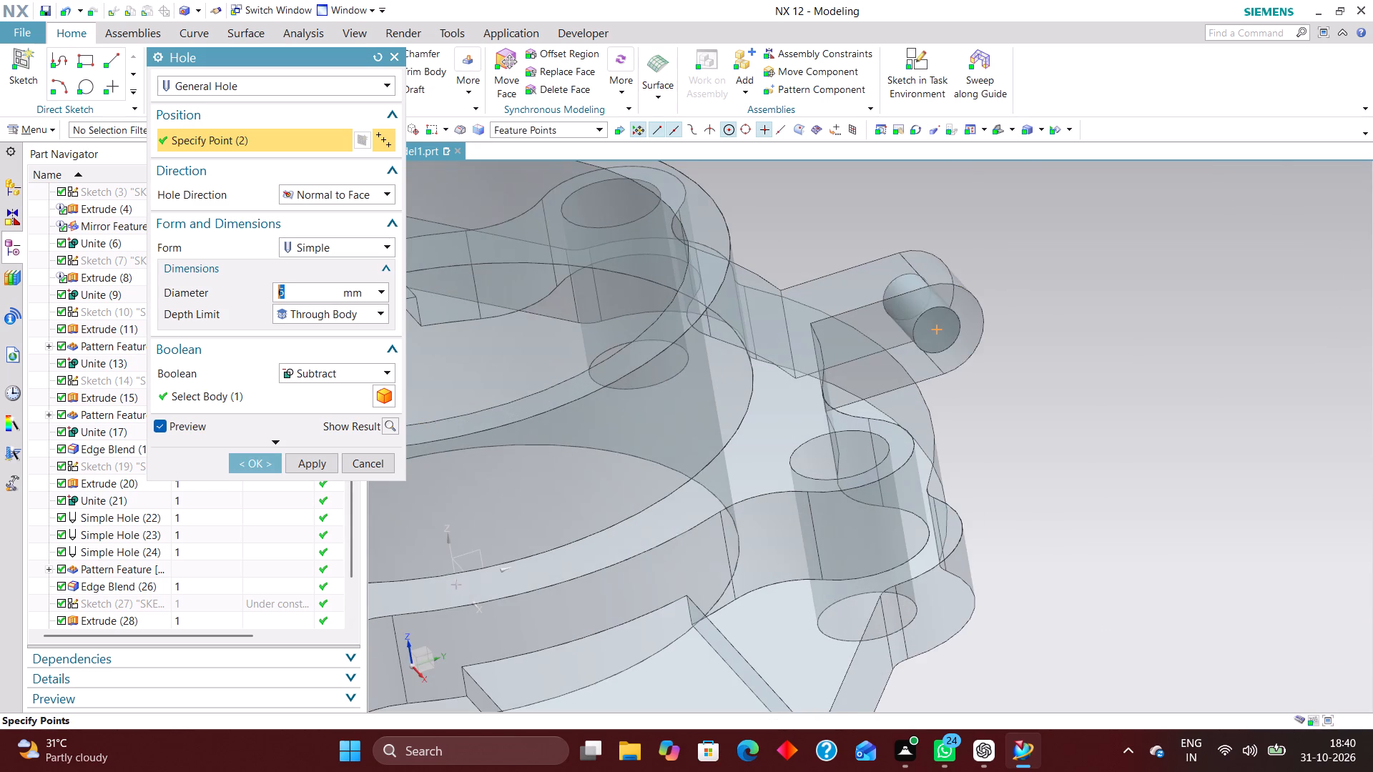
scroll(1079, 342, down, 5)
scroll(681, 382, up, 2)
middle_drag(644, 370, 654, 330)
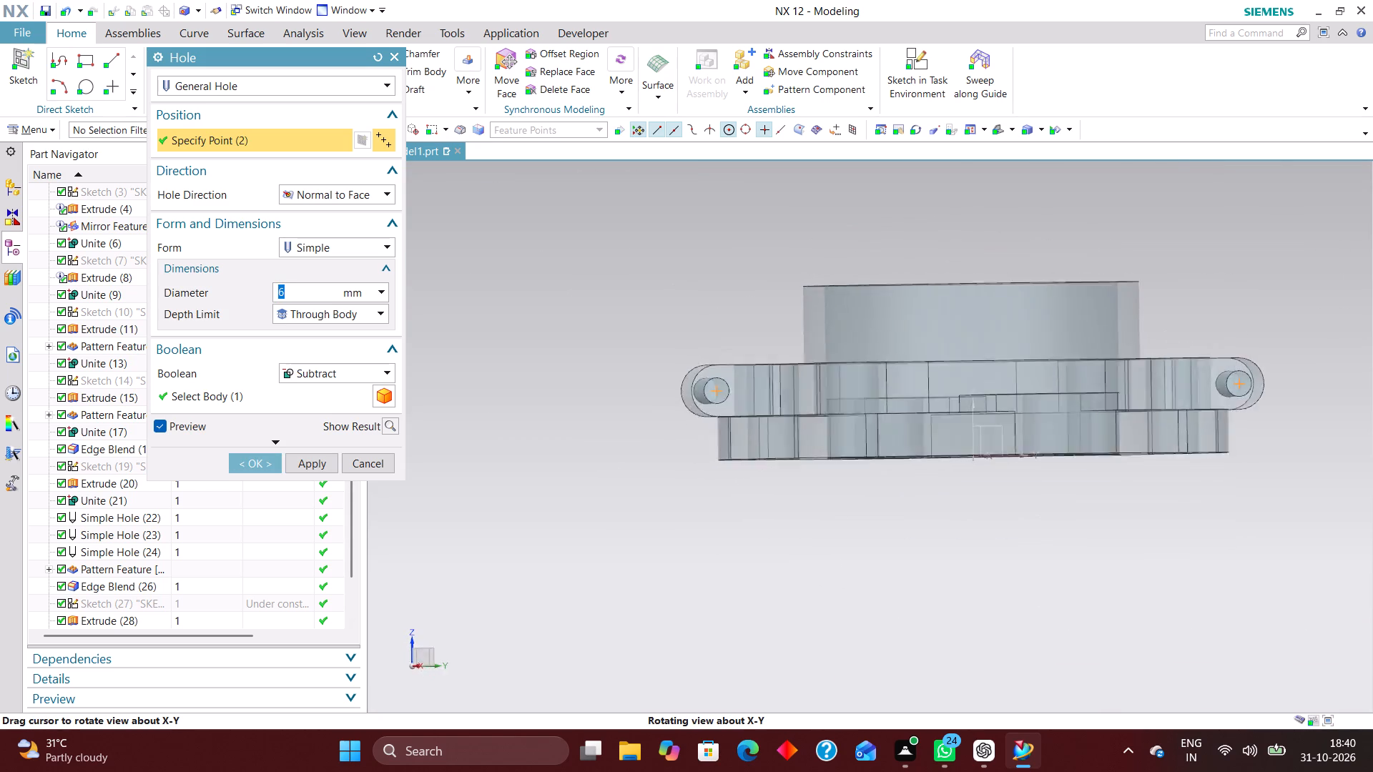
middle_drag(654, 330, 666, 336)
click(242, 465)
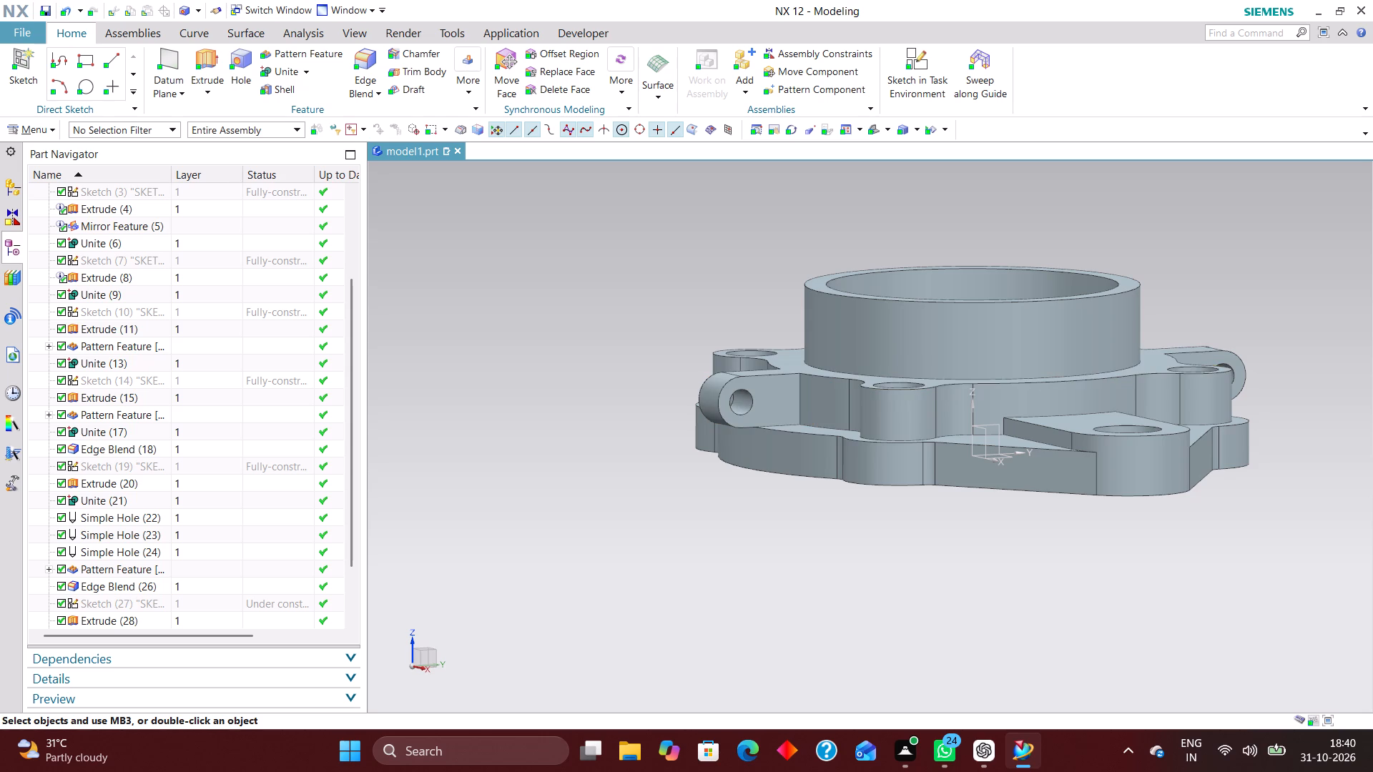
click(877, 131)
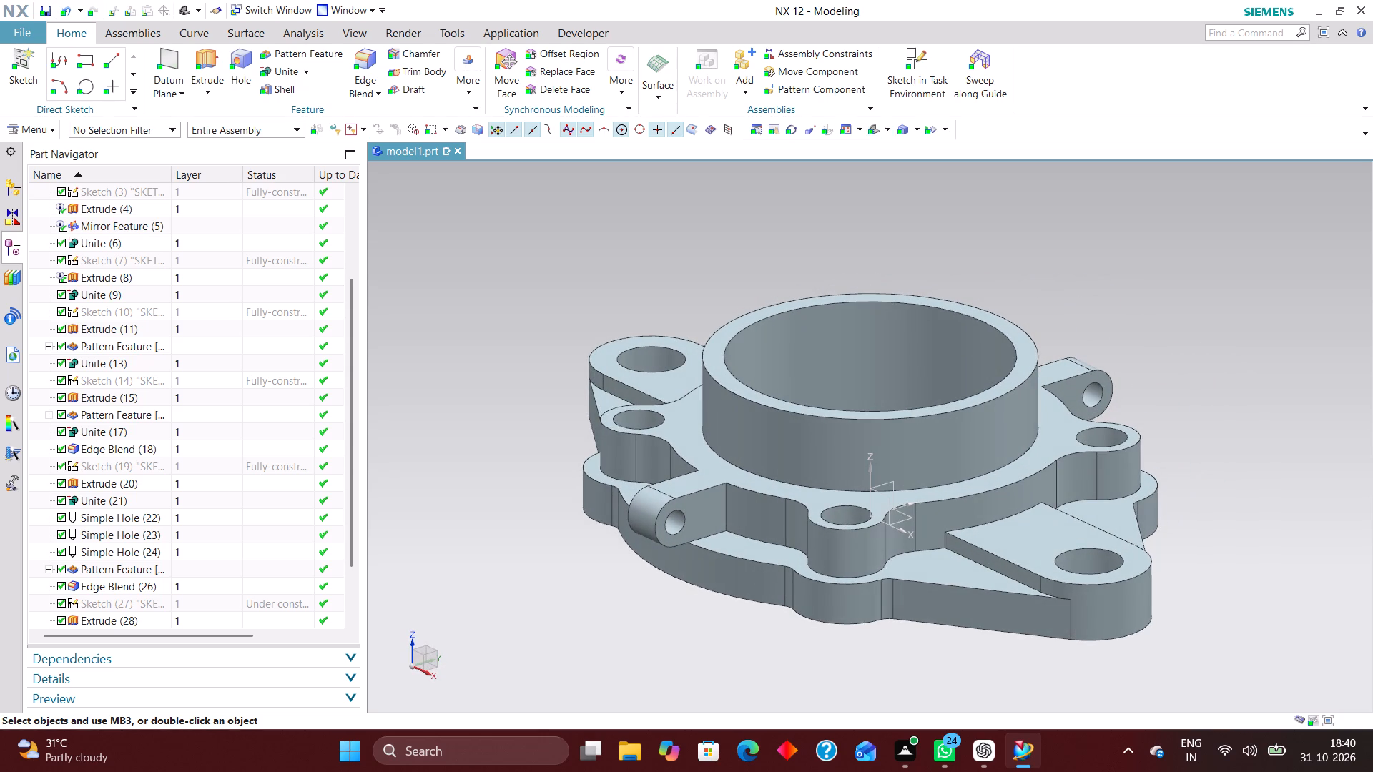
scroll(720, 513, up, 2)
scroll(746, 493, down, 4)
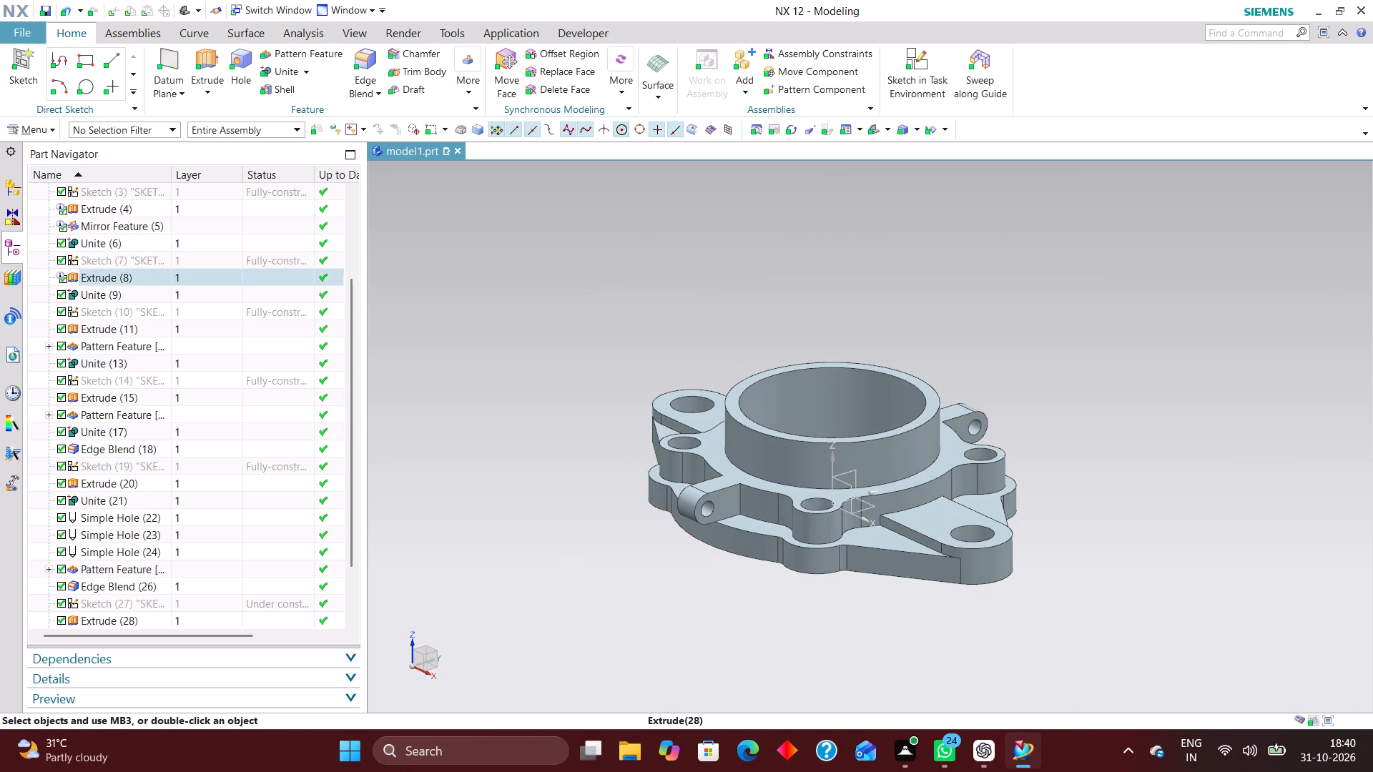
Examine the housing's two drilled side bosses, flange and bored cylinder from top, angled and low side views.
scroll(1038, 516, up, 1)
middle_drag(1104, 495, 1155, 593)
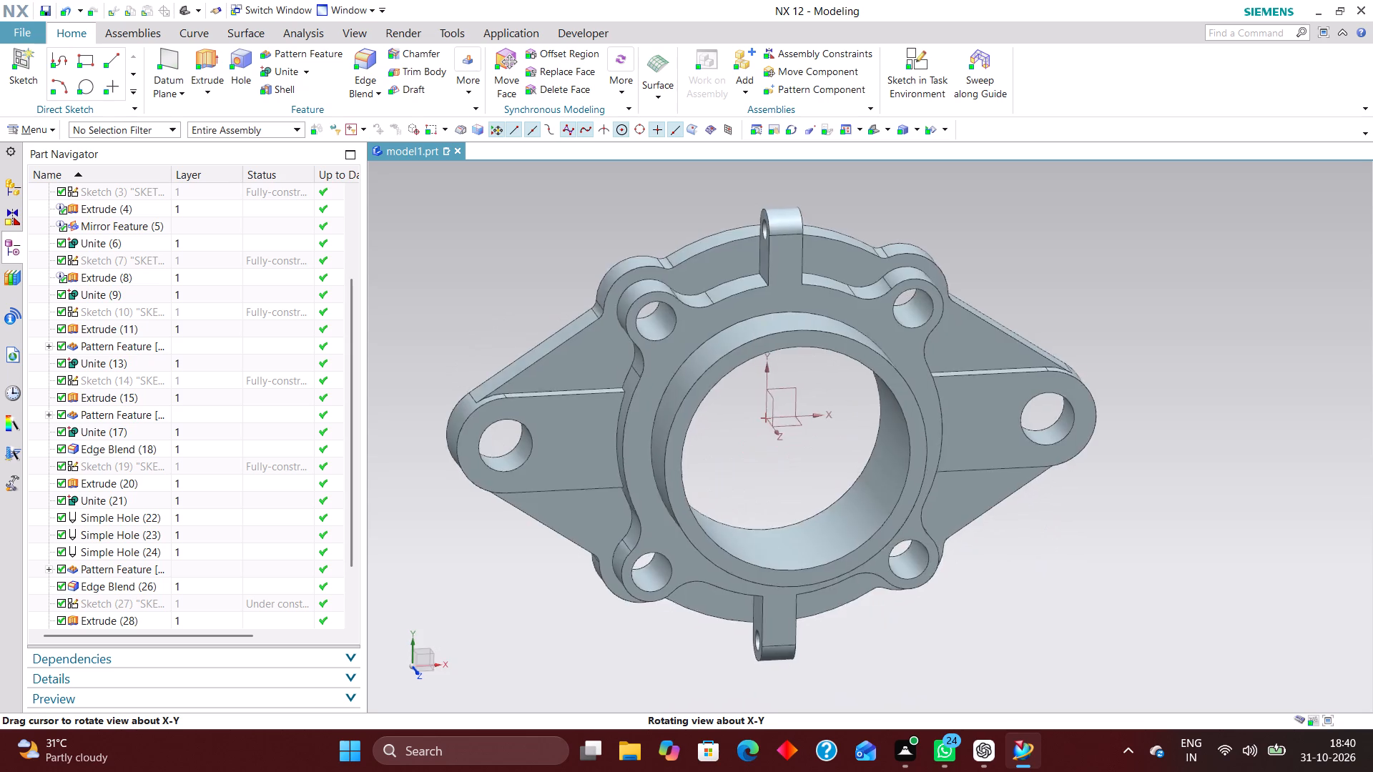
middle_drag(1155, 593, 1158, 578)
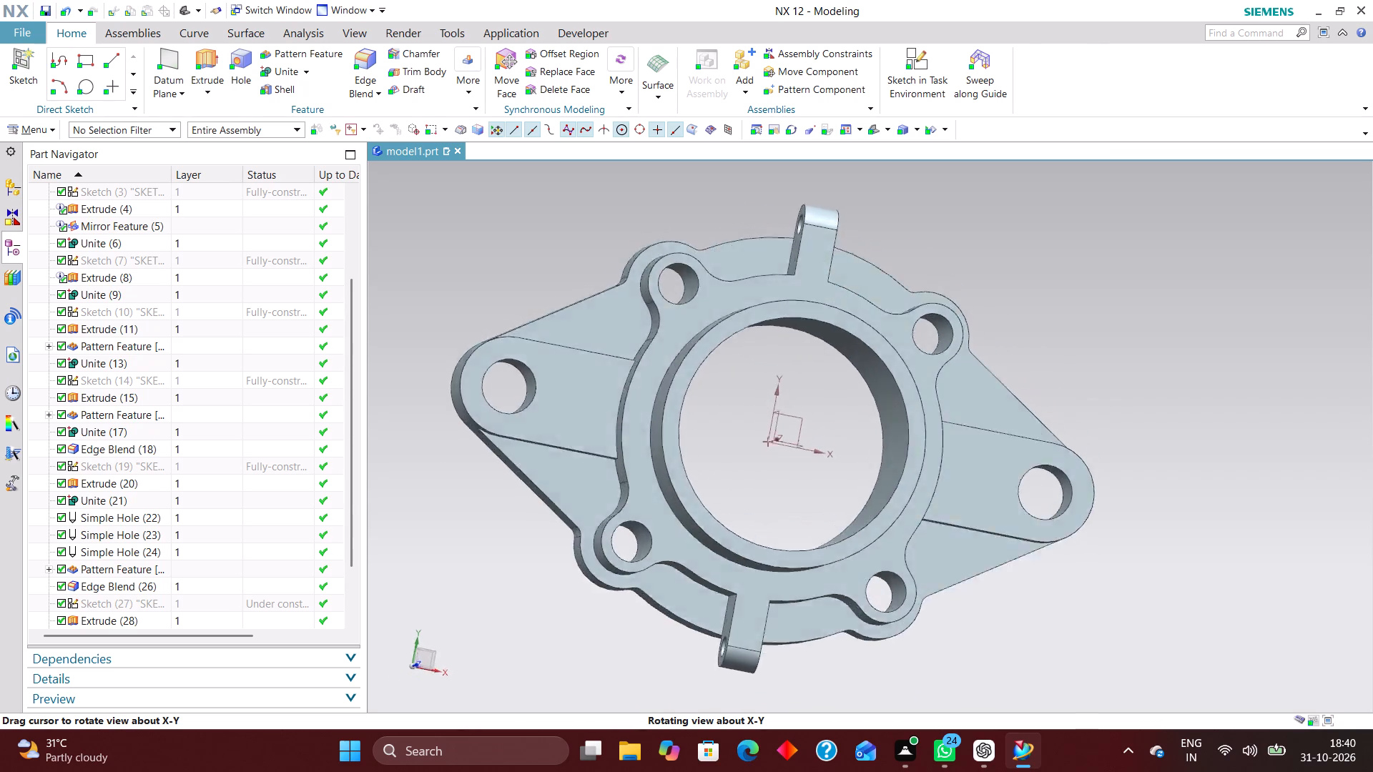
middle_drag(1158, 578, 1161, 525)
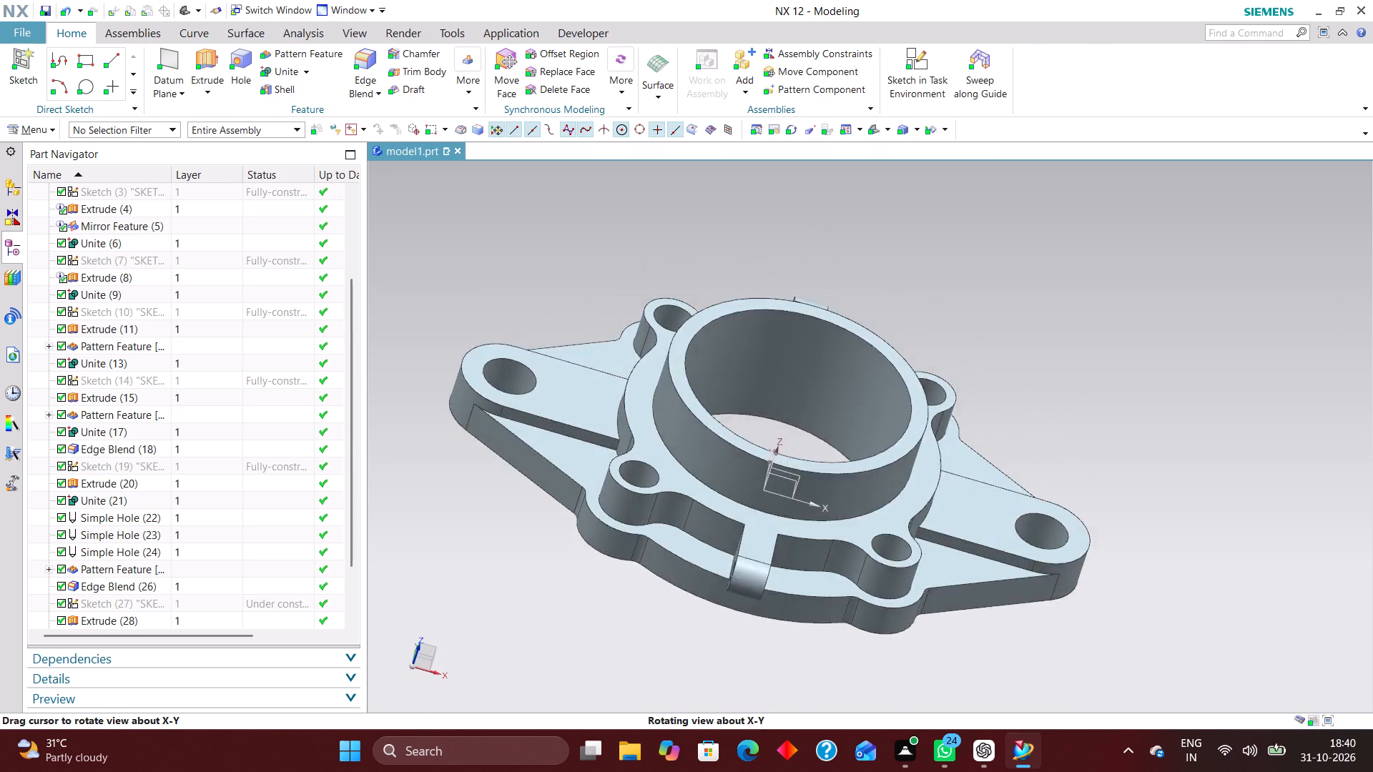
middle_drag(1161, 525, 1149, 503)
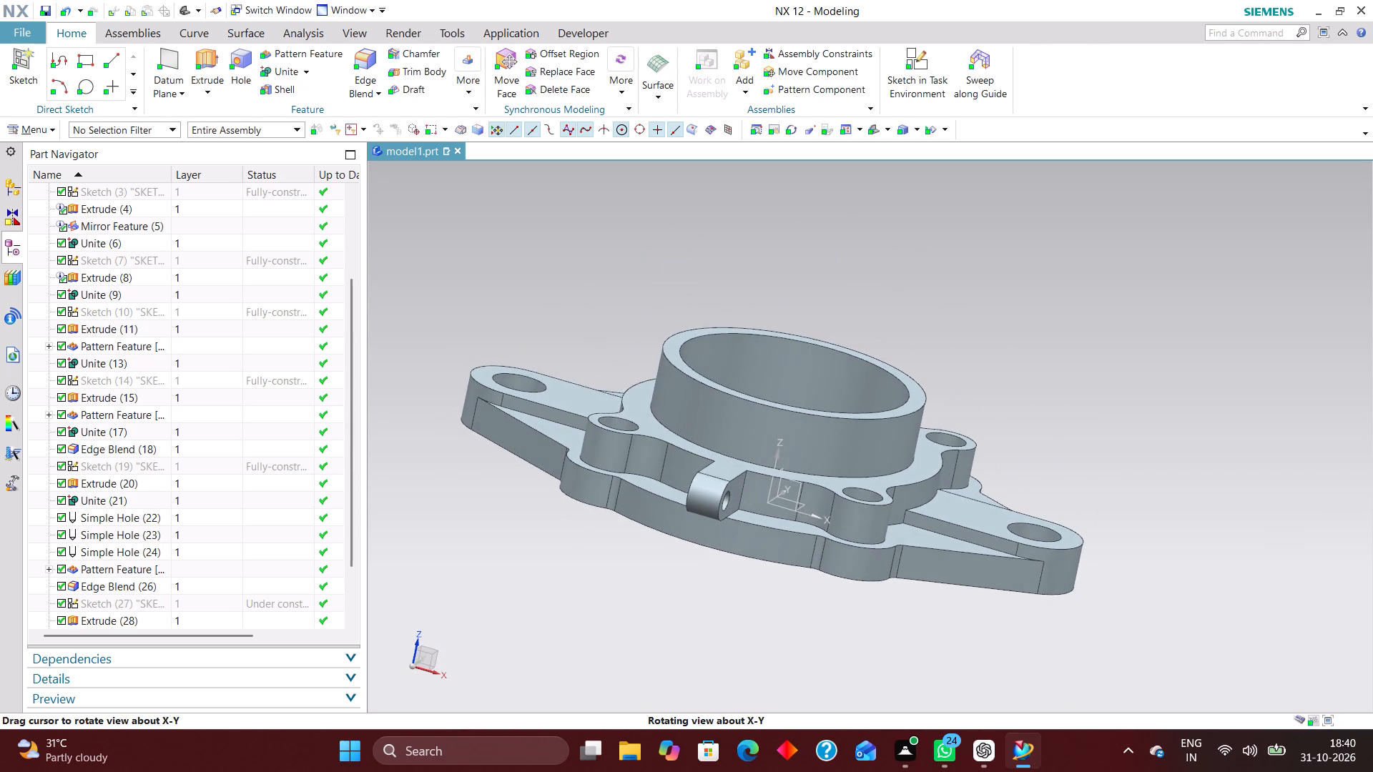
middle_drag(1149, 503, 1147, 501)
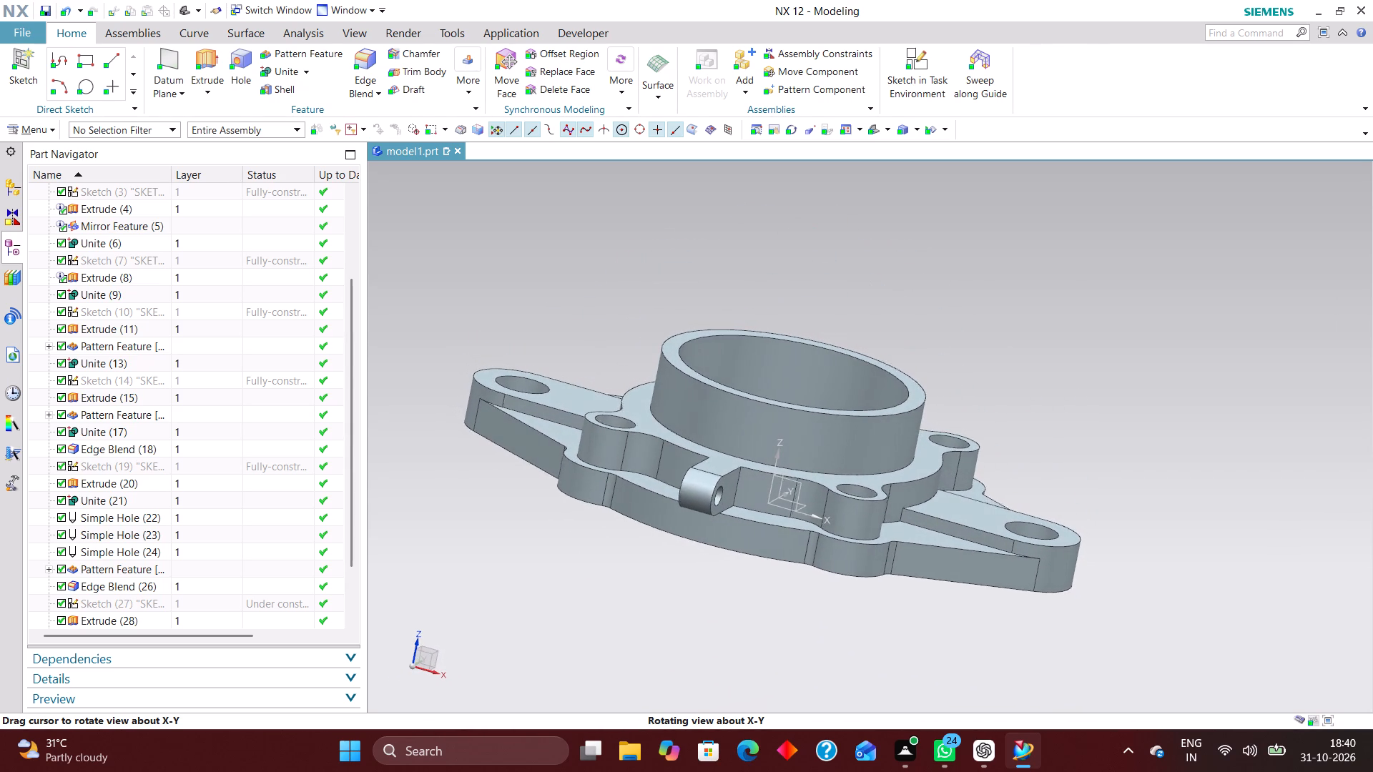
middle_drag(1147, 501, 1140, 528)
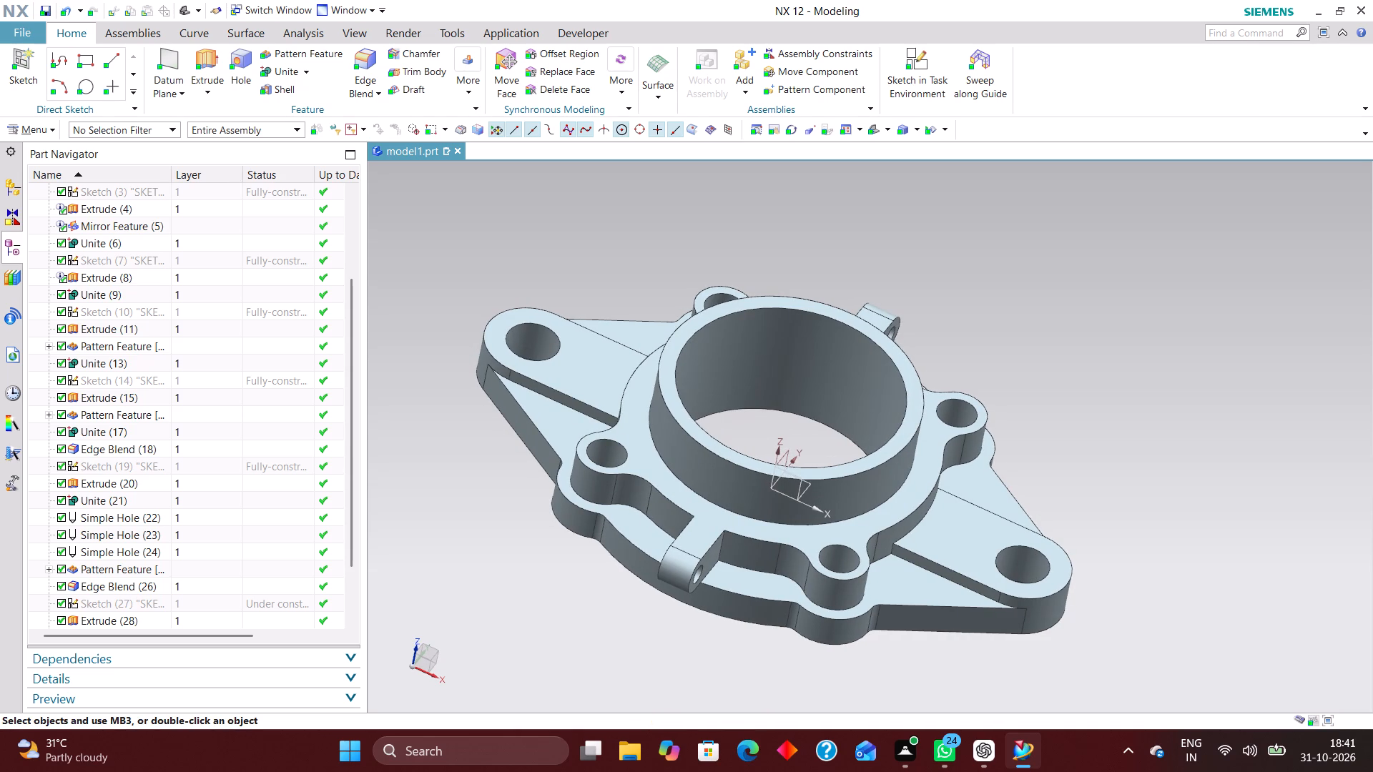
middle_drag(1066, 462, 1056, 442)
scroll(1055, 442, up, 1)
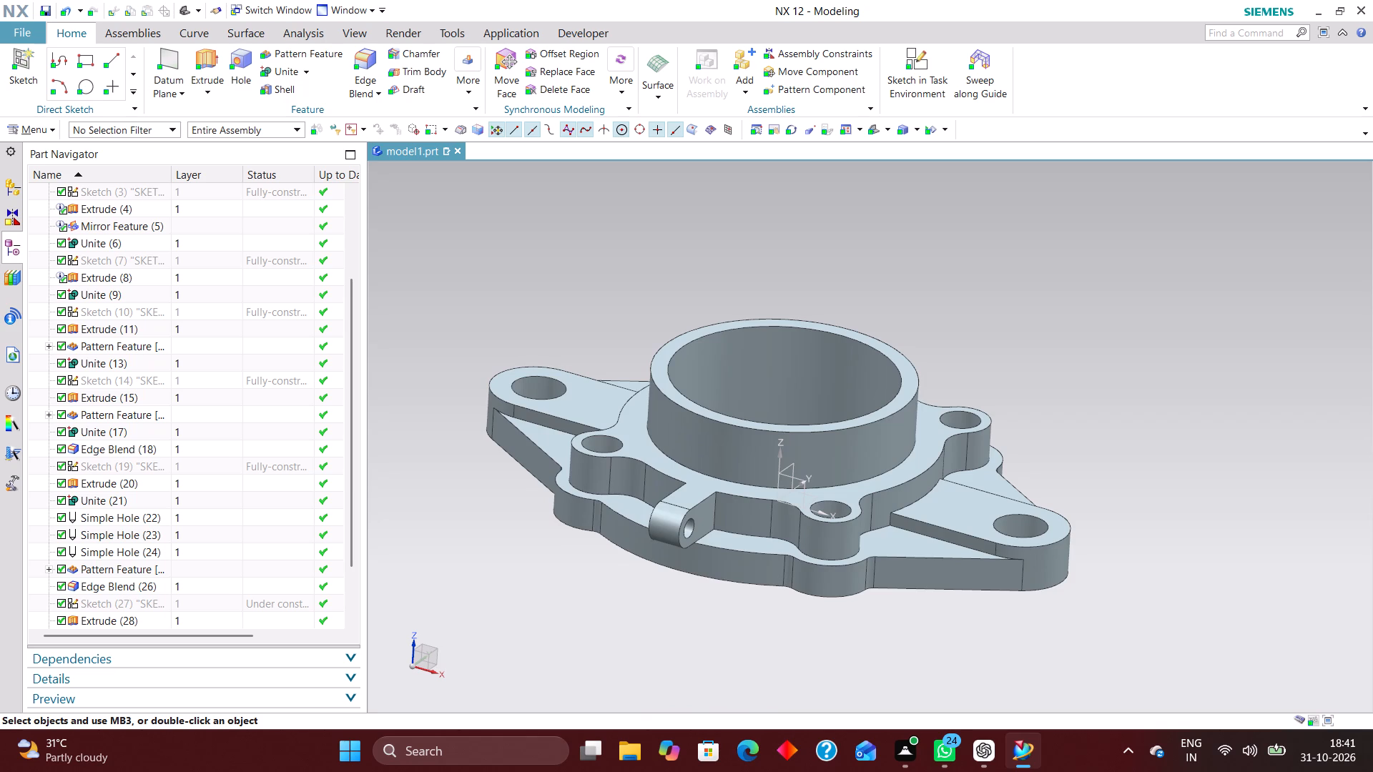
scroll(1081, 422, down, 3)
middle_drag(1118, 425, 1138, 435)
scroll(1138, 435, up, 1)
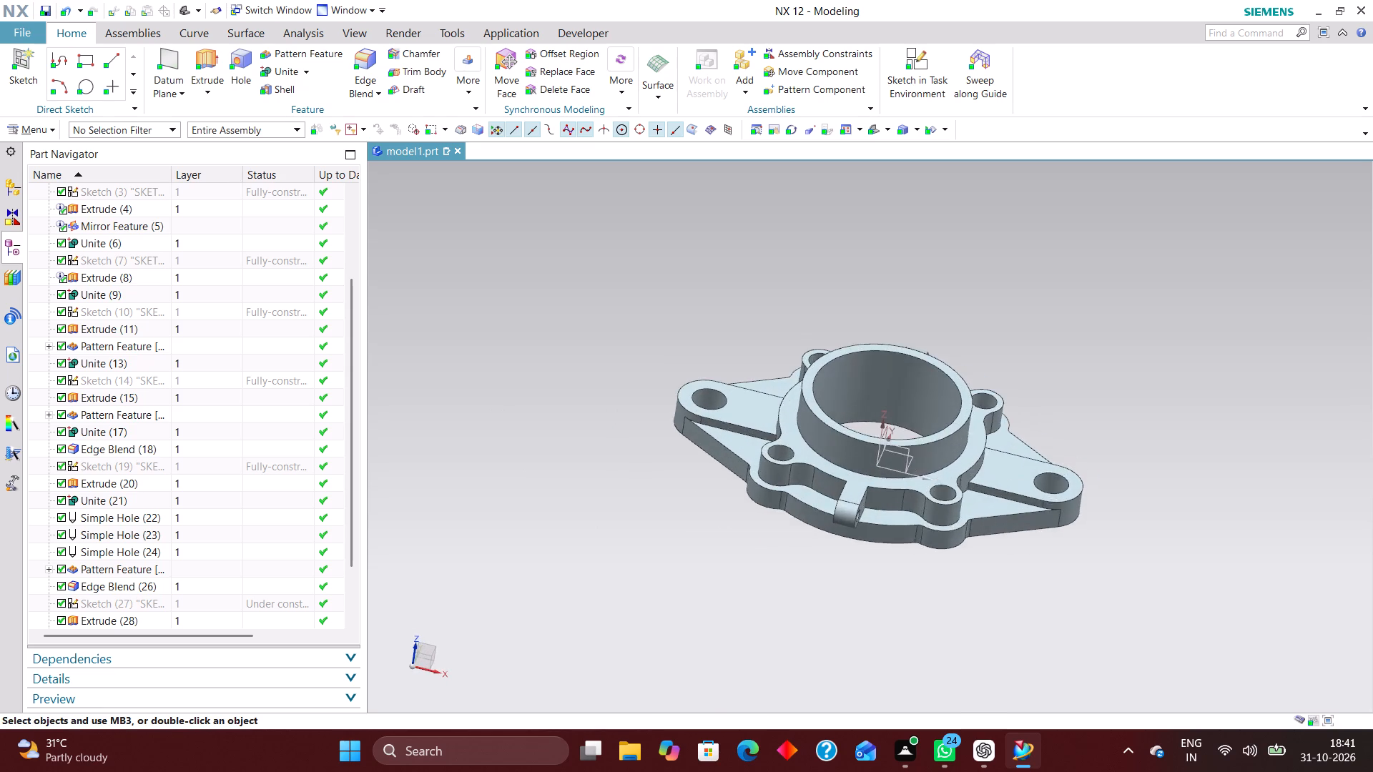
Section the housing in front view with a single Y plane at 0 offset to inspect its interior.
right_drag(1149, 396, 1091, 395)
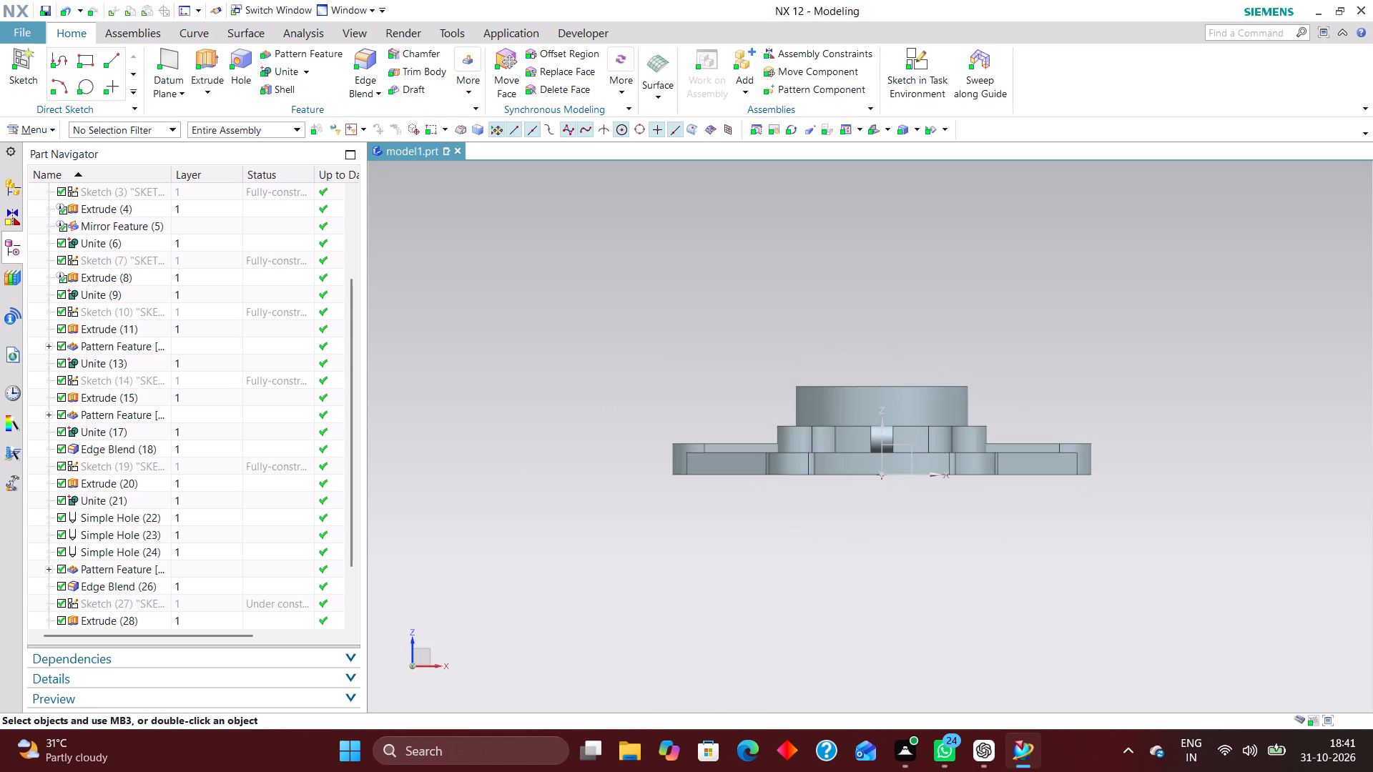
key(ctrl+h)
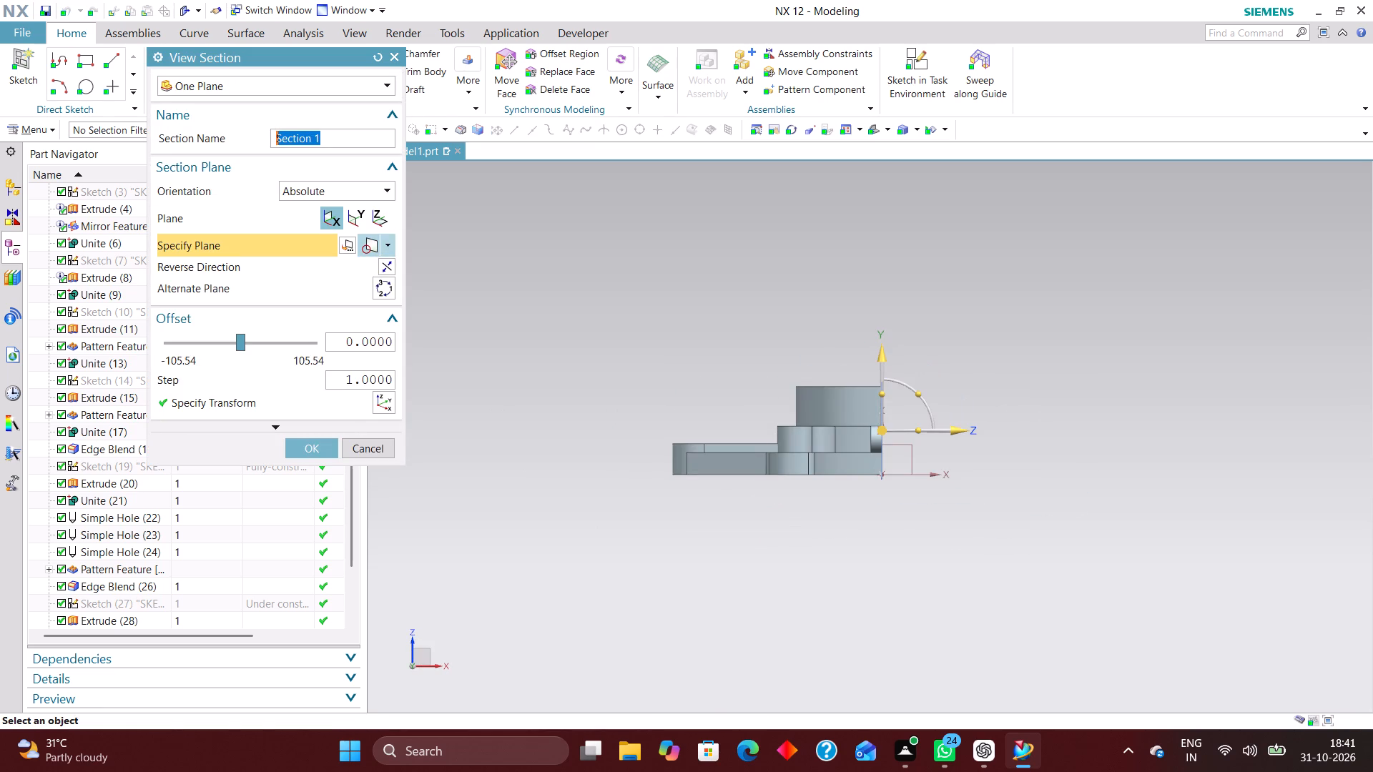
click(359, 219)
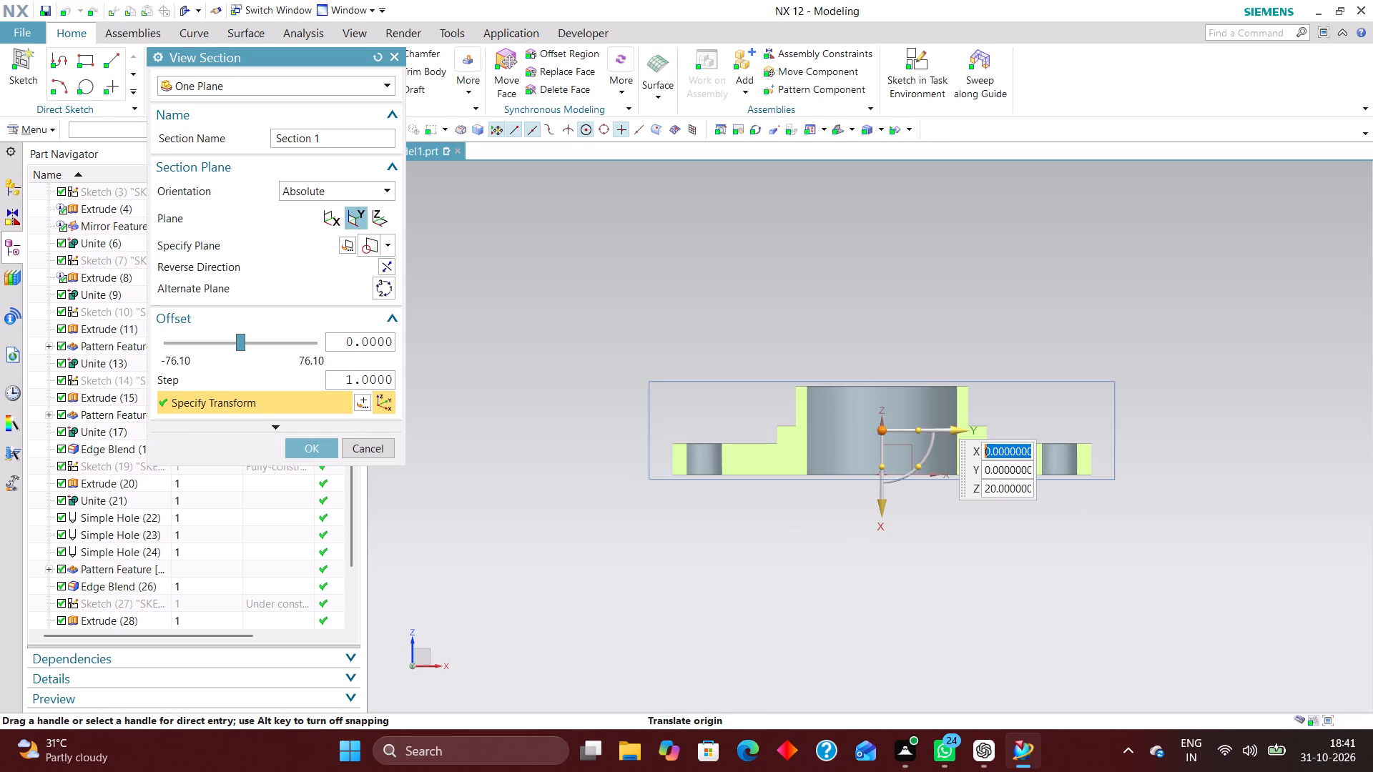
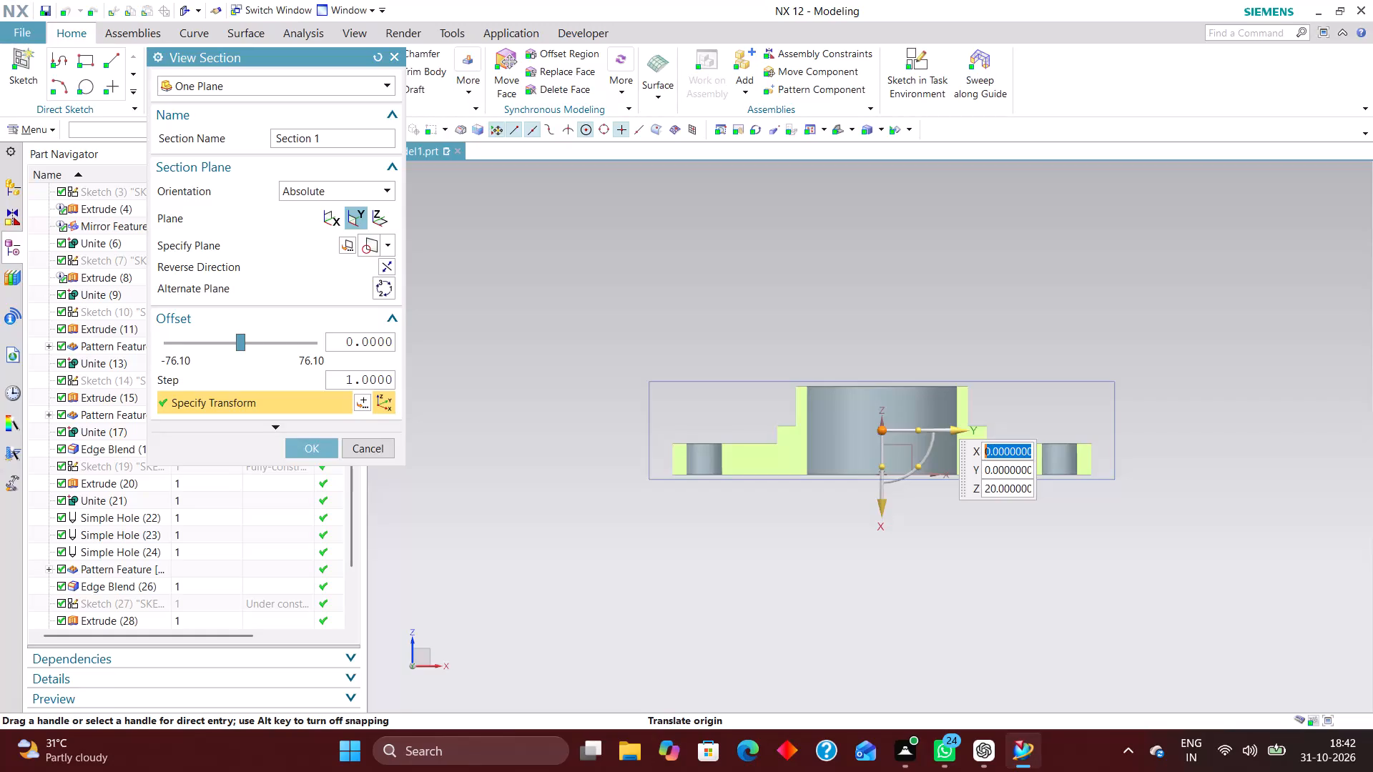
Examine the housing's Y-plane section from front and tilted views, and close it without keeping the section.
scroll(930, 574, down, 1)
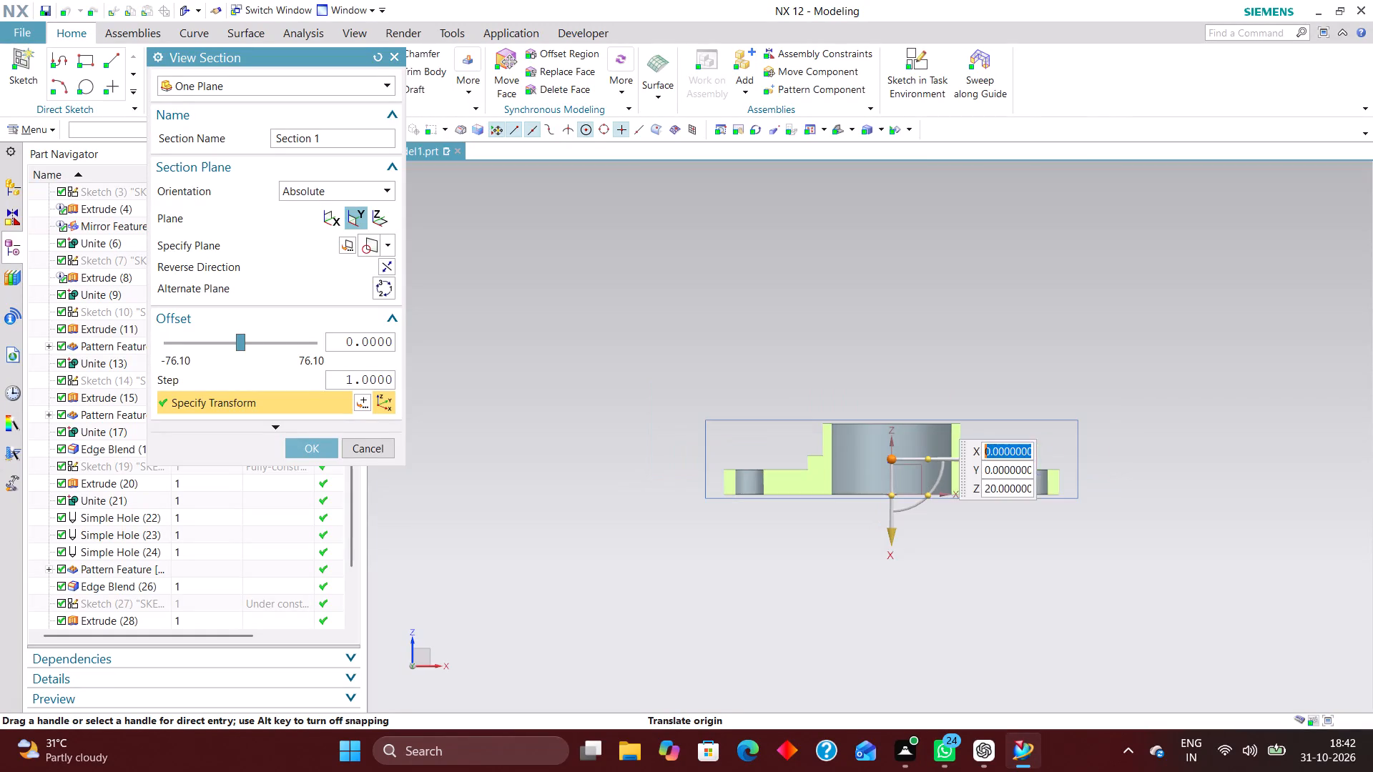
scroll(873, 448, up, 4)
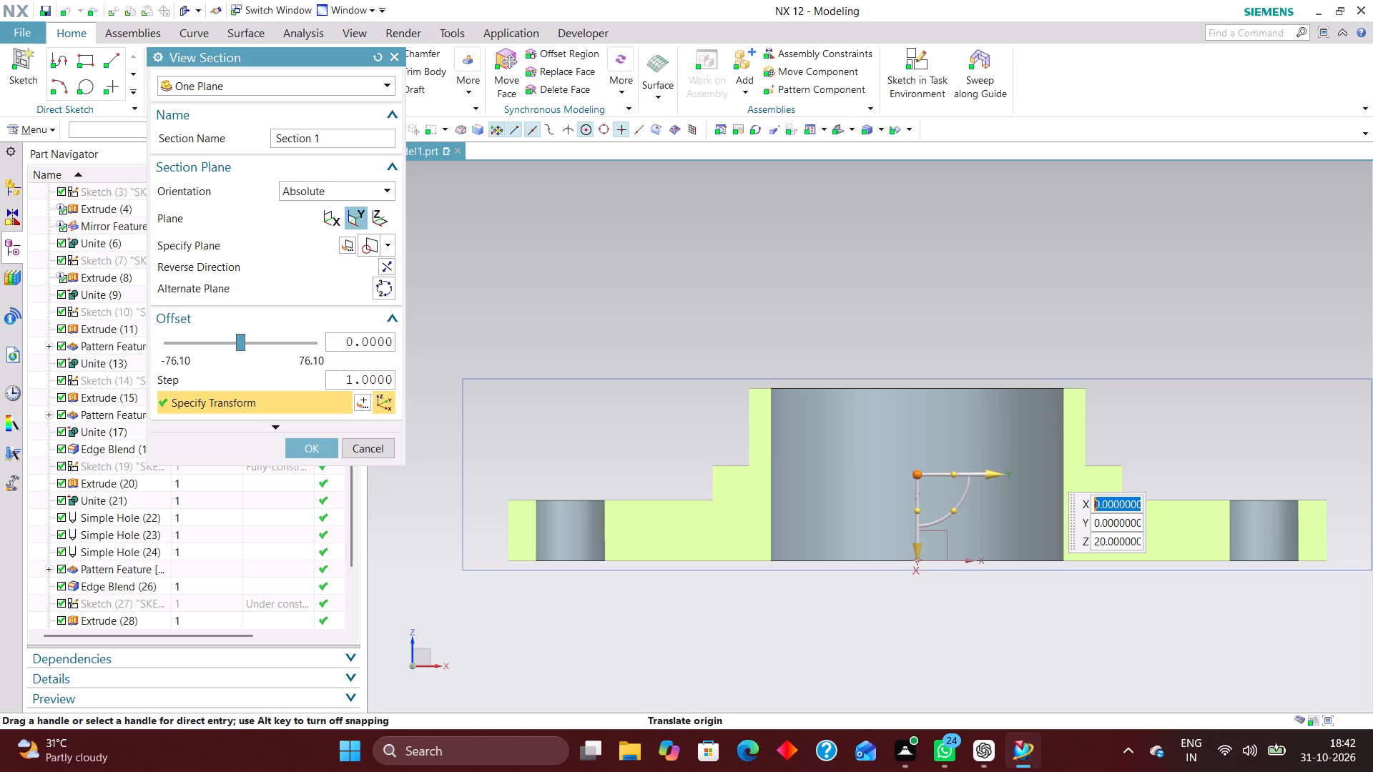
scroll(857, 701, down, 3)
middle_drag(923, 475, 924, 495)
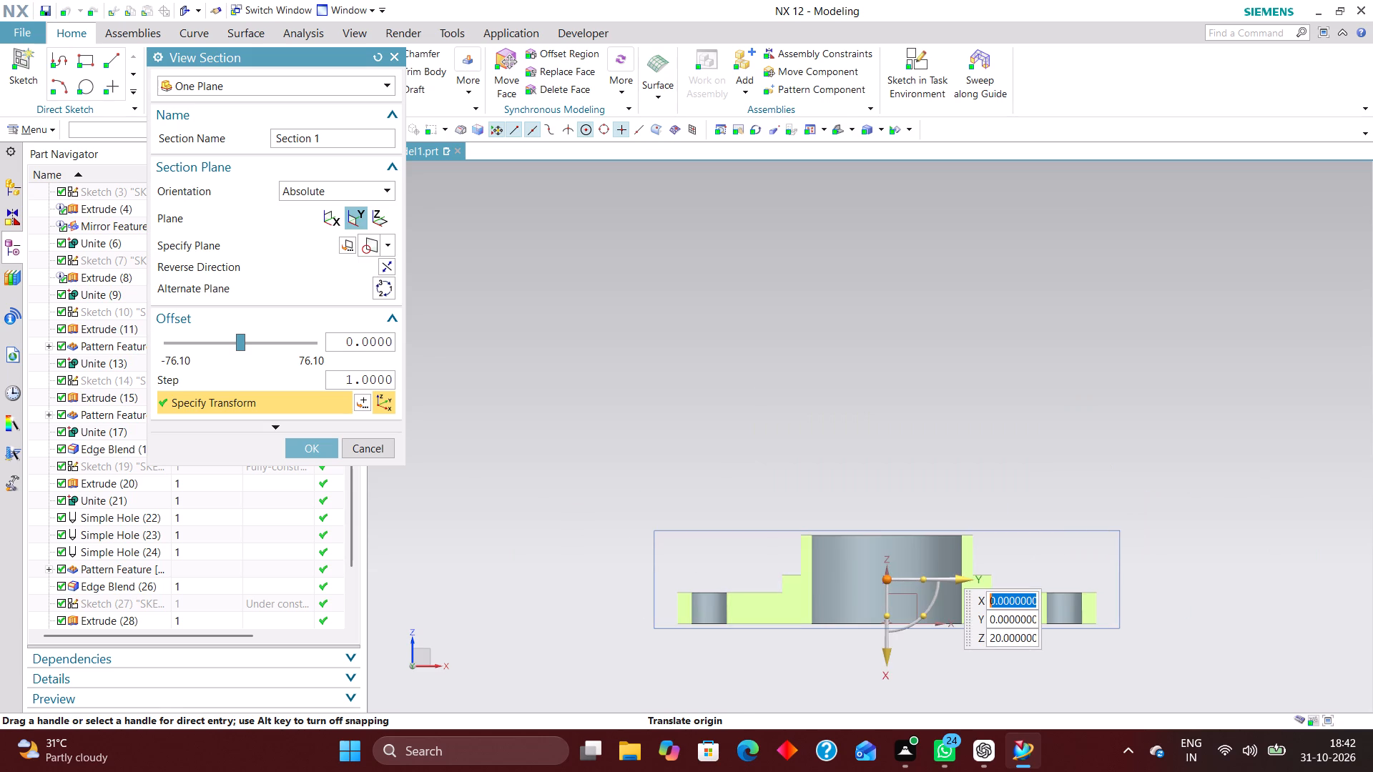
middle_drag(924, 495, 923, 540)
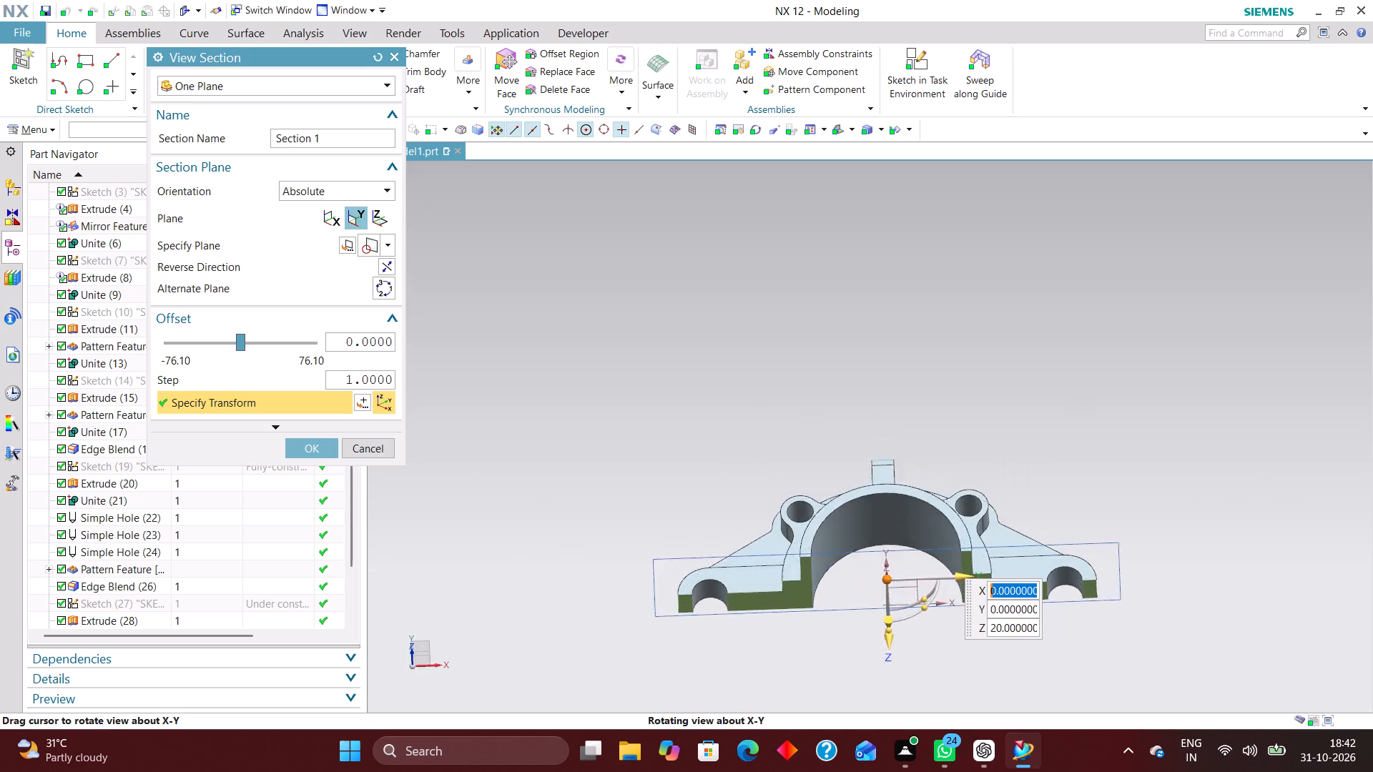
middle_drag(923, 540, 924, 501)
scroll(923, 535, up, 1)
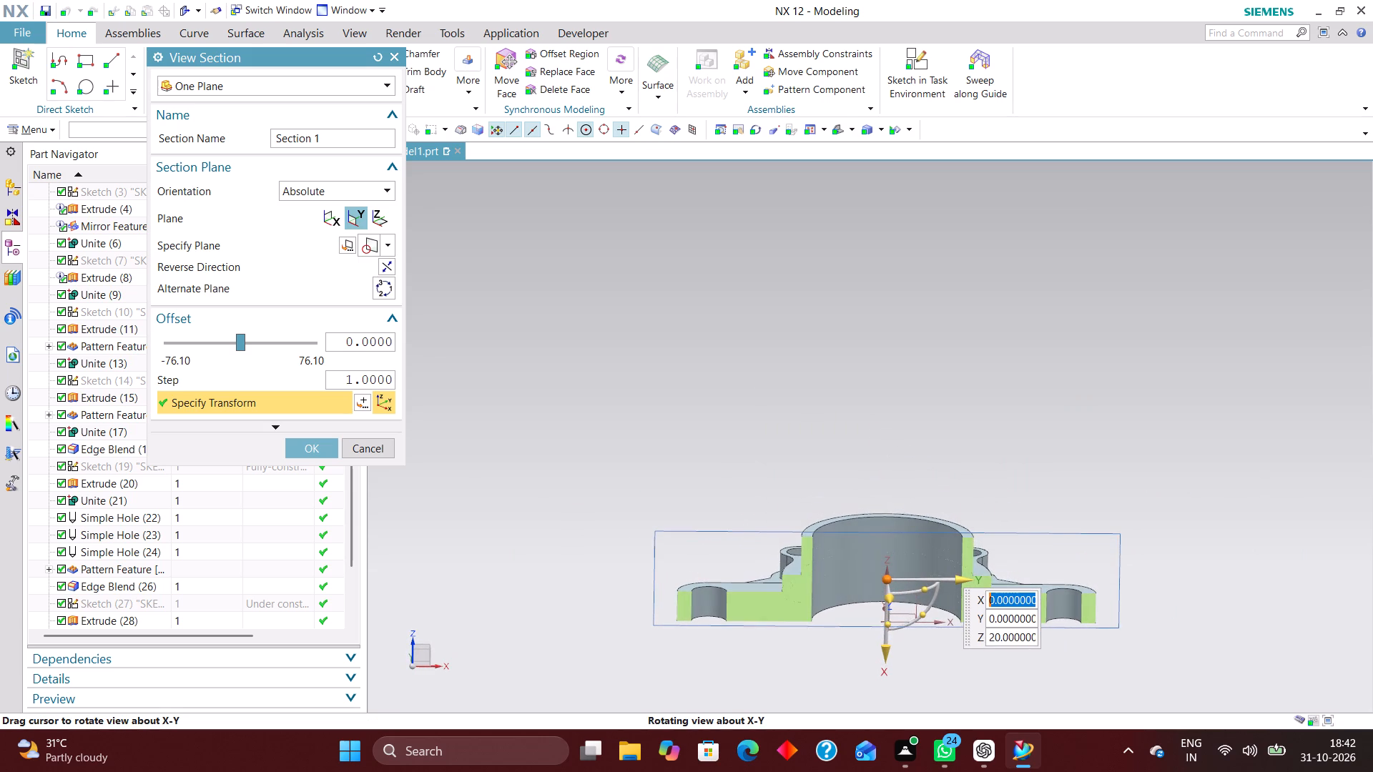
middle_drag(924, 501, 915, 556)
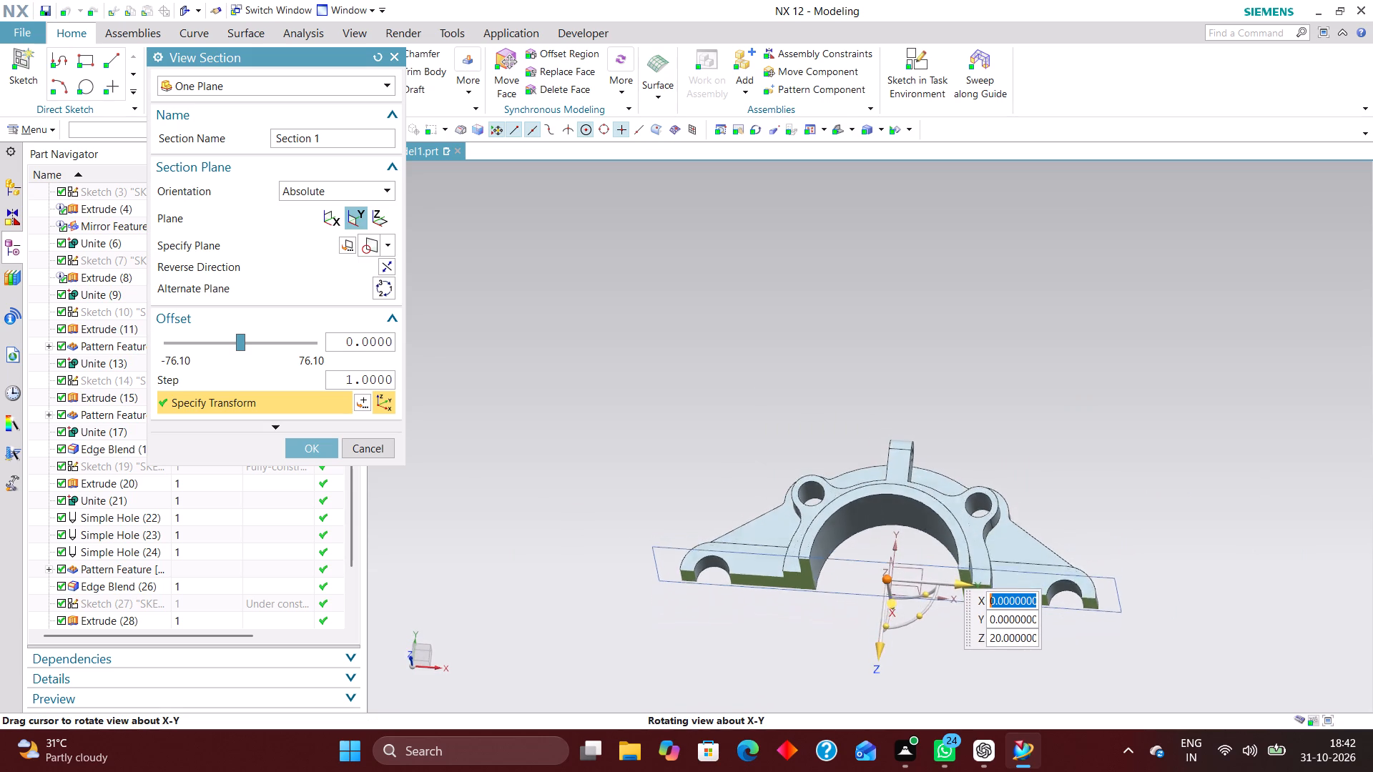
middle_drag(915, 556, 922, 541)
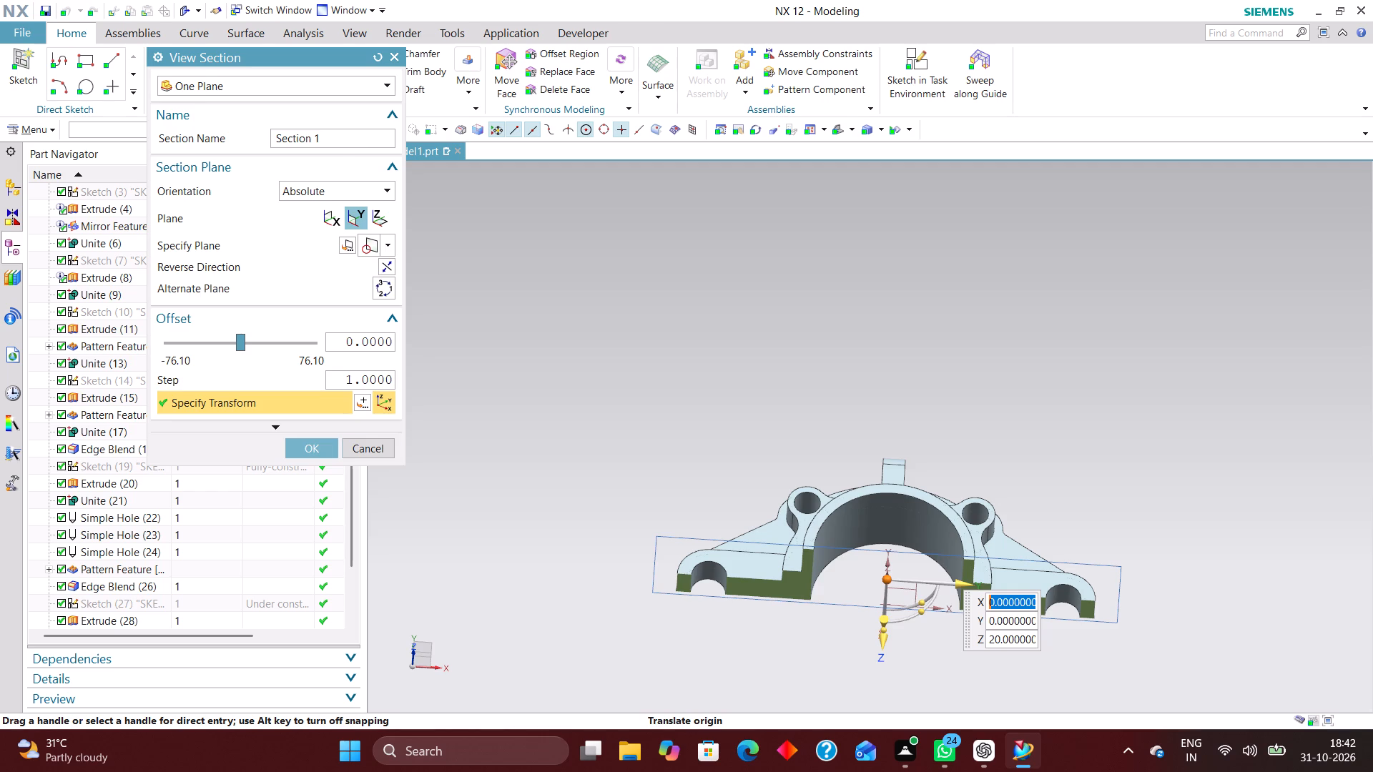
click(377, 447)
Blend the edge where the cylinder's outer wall meets the flange with a 3 mm circular radius.
scroll(879, 467, down, 2)
scroll(926, 533, up, 4)
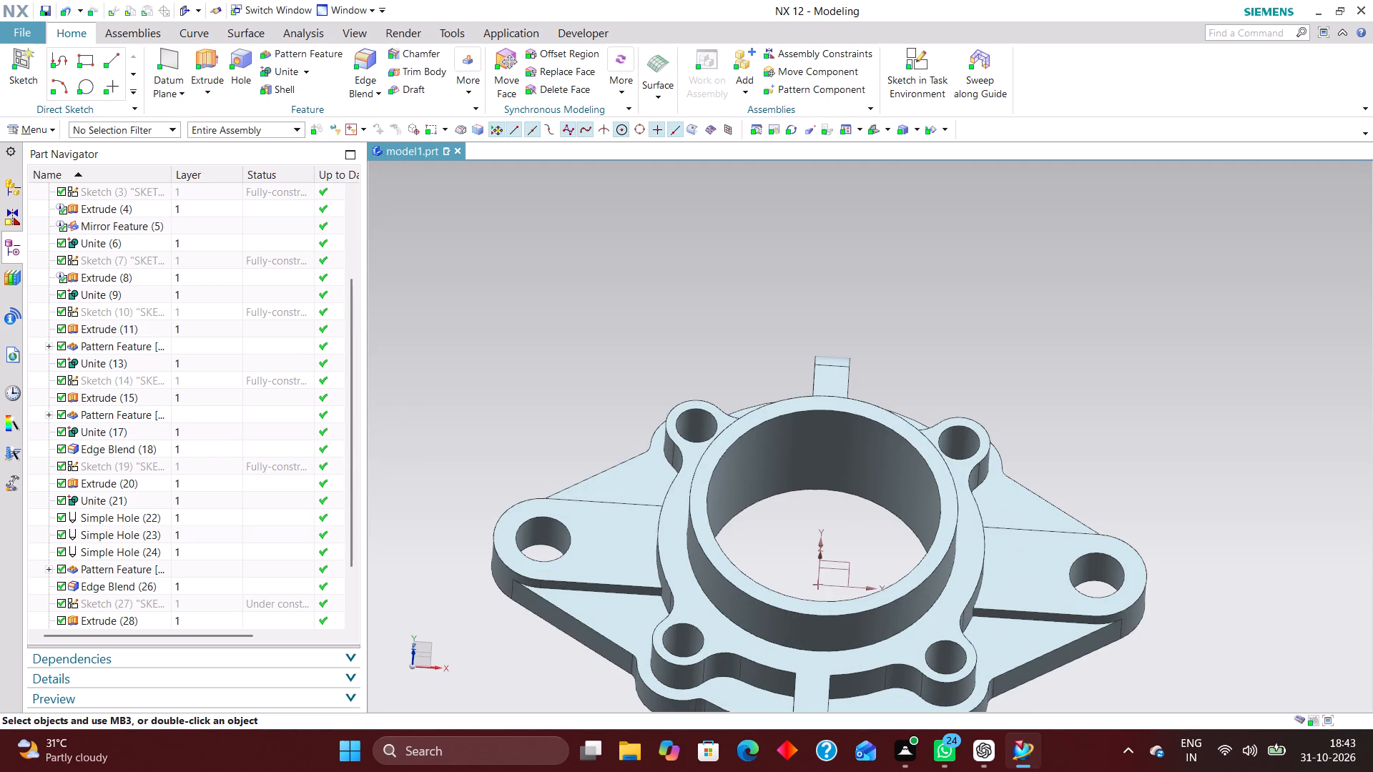
click(358, 57)
scroll(880, 340, down, 2)
scroll(970, 482, up, 1)
middle_drag(965, 480, 960, 463)
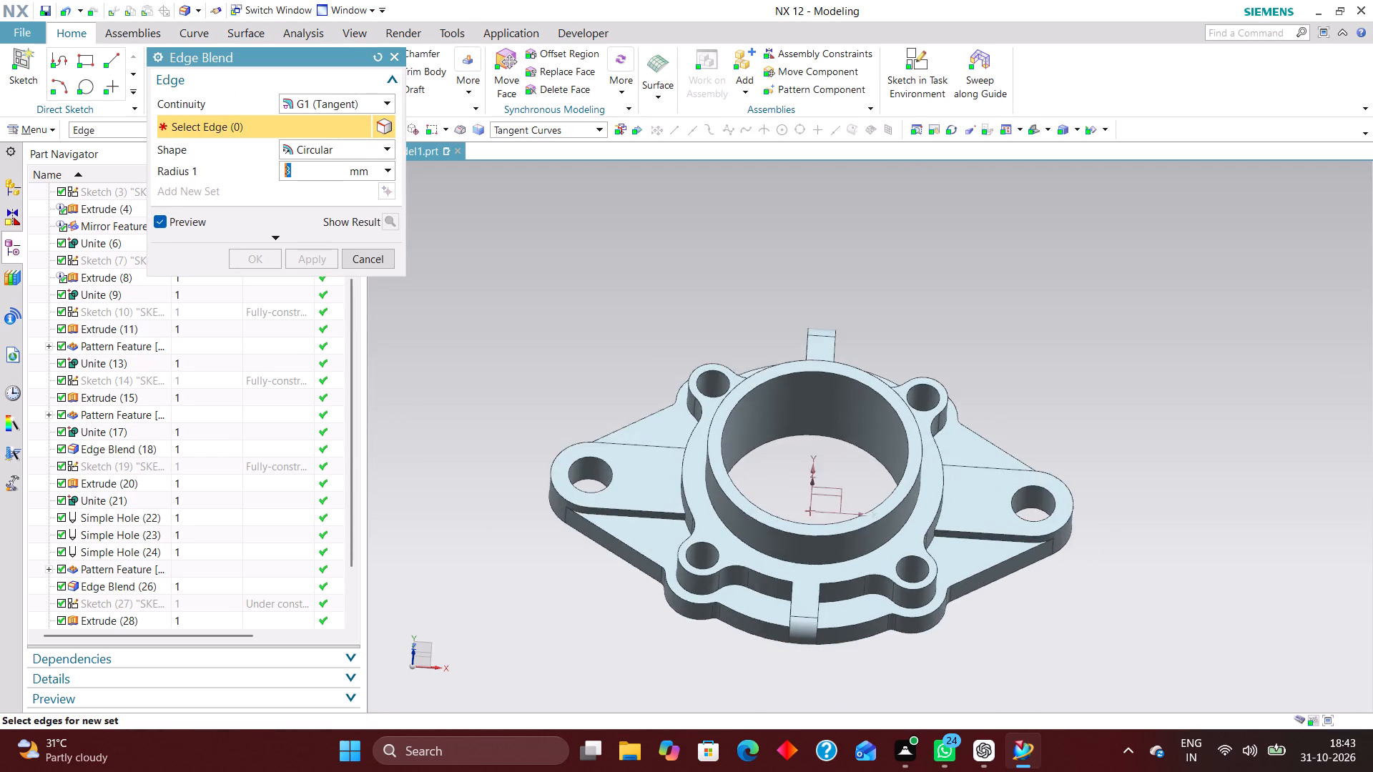
middle_drag(960, 463, 950, 417)
scroll(733, 497, up, 4)
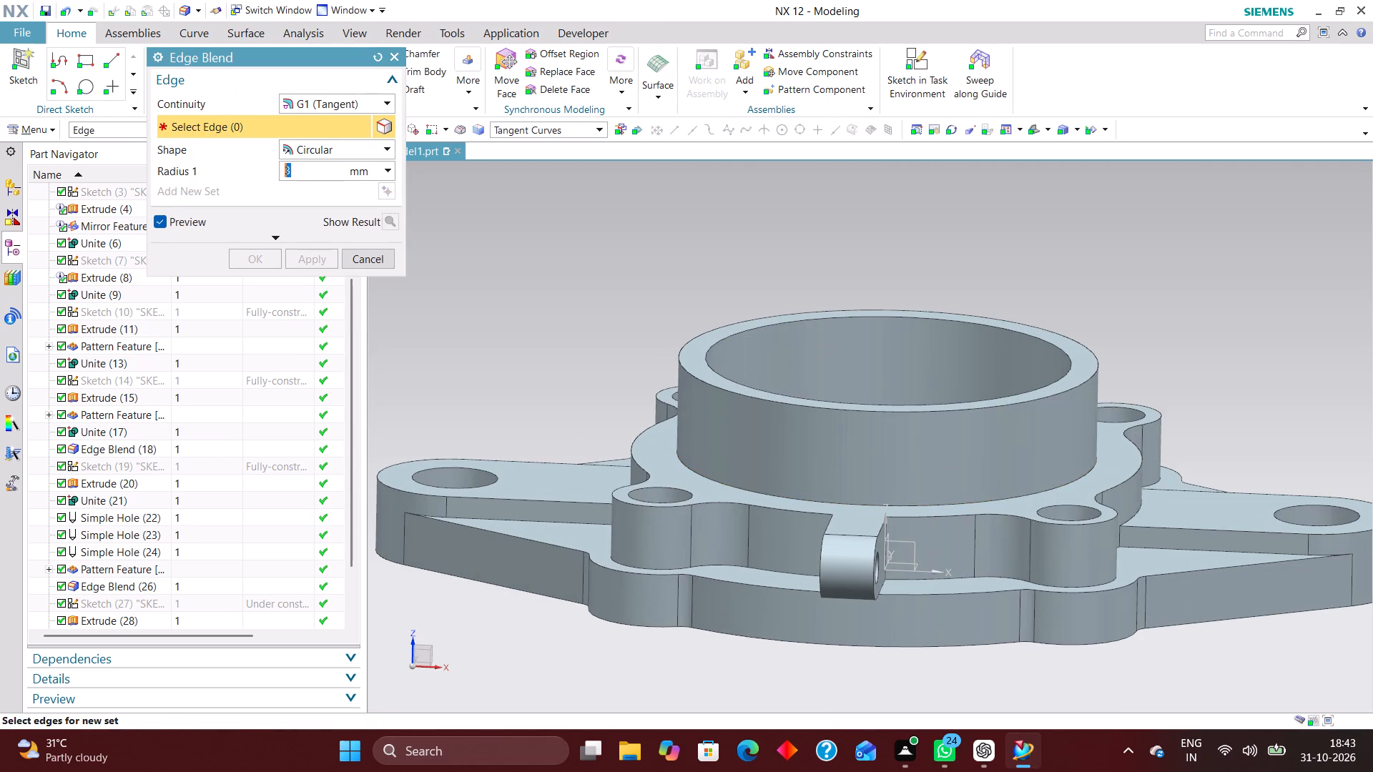
click(739, 485)
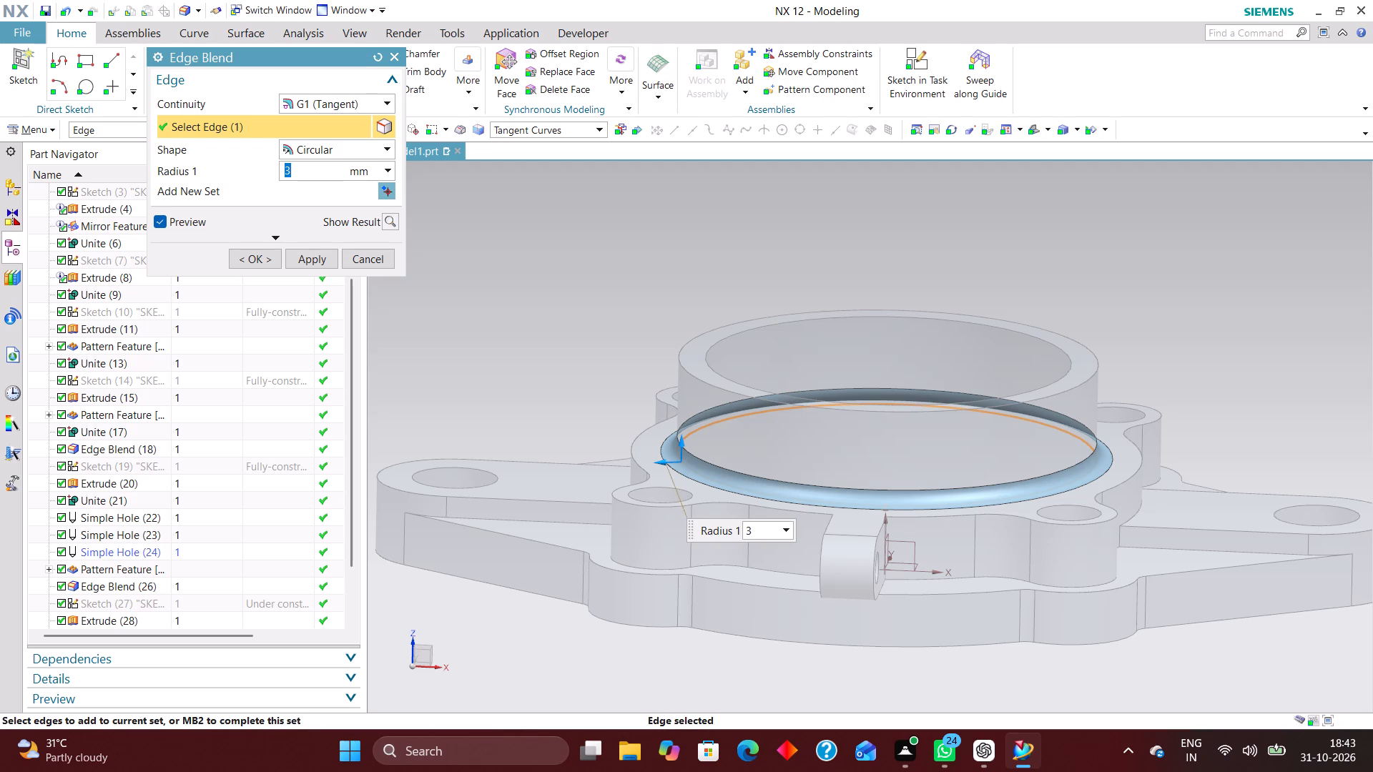
click(265, 255)
Inspect the blended cylinder base in front view with a single Y-plane section at 0 offset, without keeping the section.
scroll(656, 325, down, 3)
right_drag(1061, 315, 939, 315)
scroll(628, 306, up, 2)
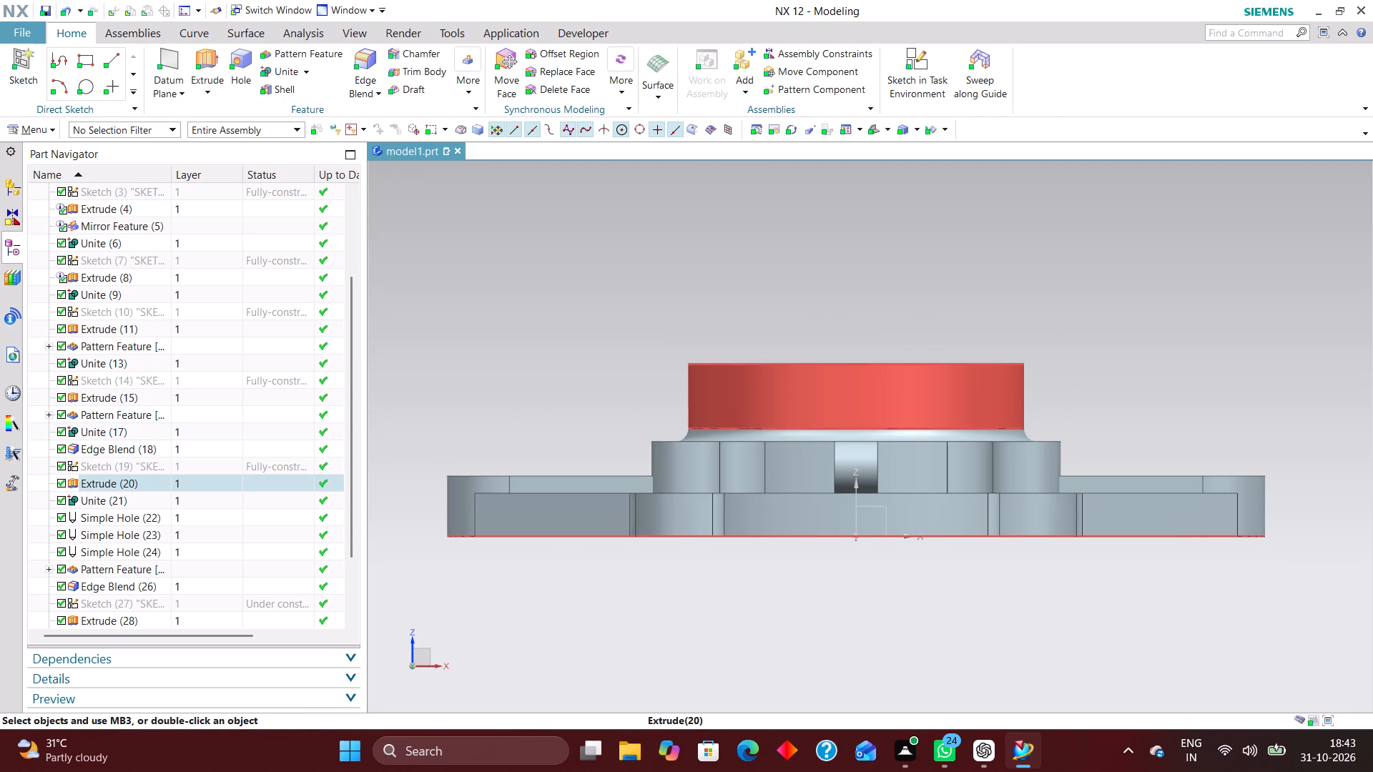
key(ctrl+h)
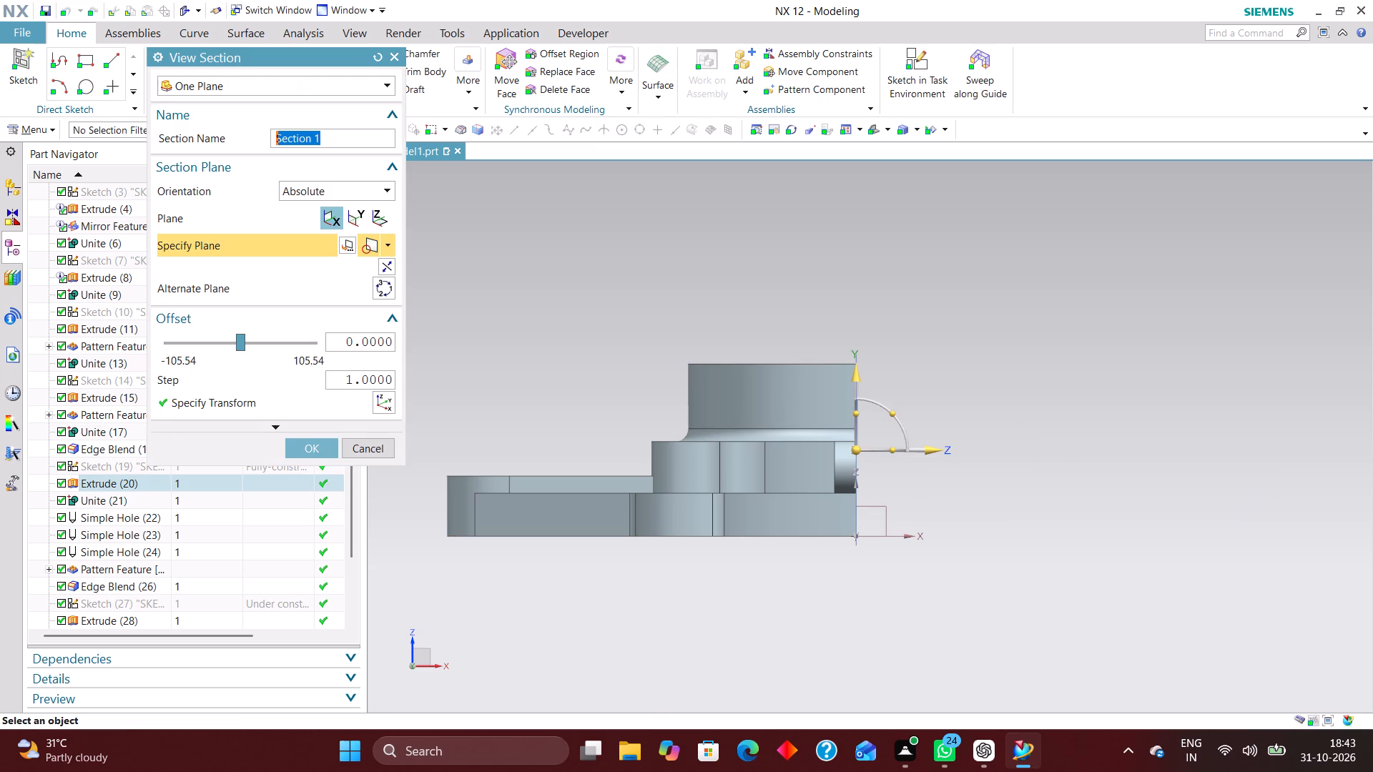
click(358, 212)
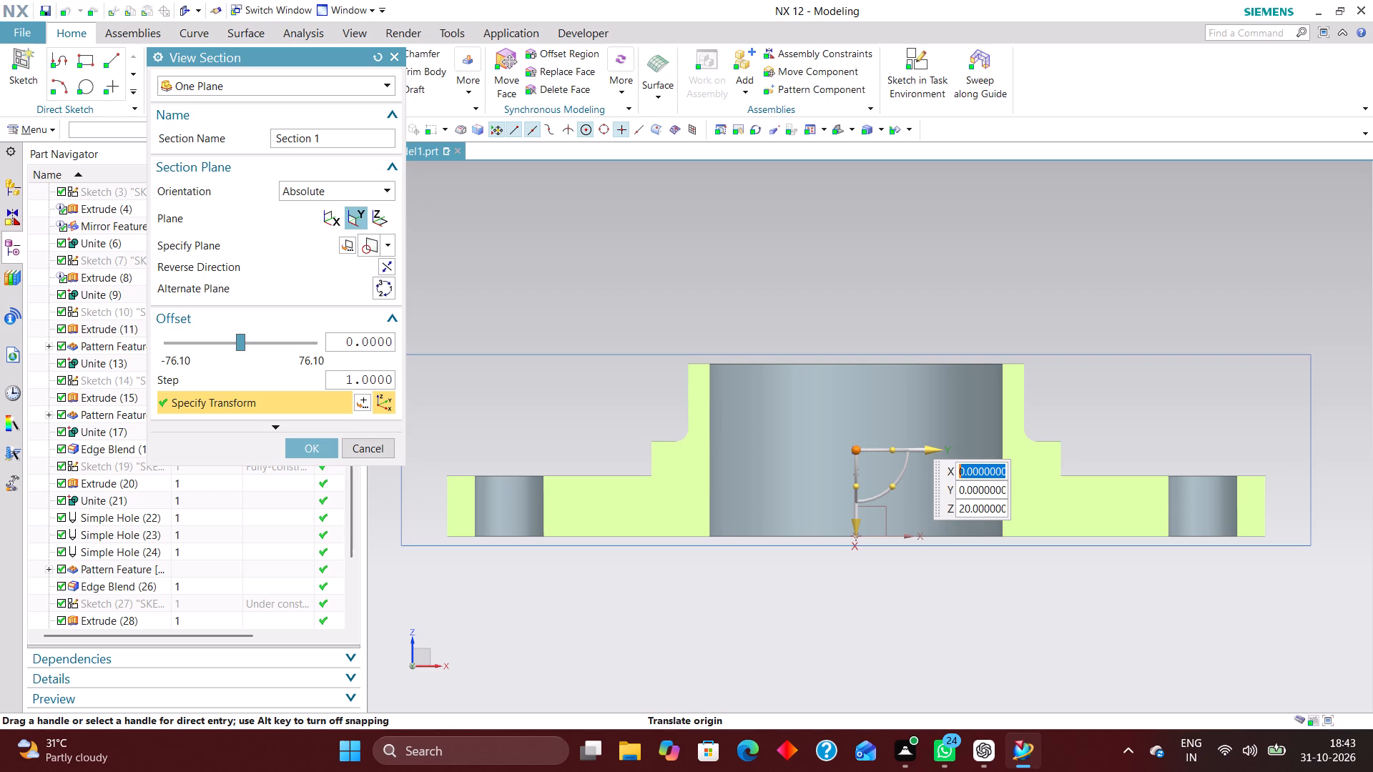
click(378, 449)
Blend the cylinder's outer top rim edge with a 2 mm circular radius.
middle_drag(1030, 309, 990, 350)
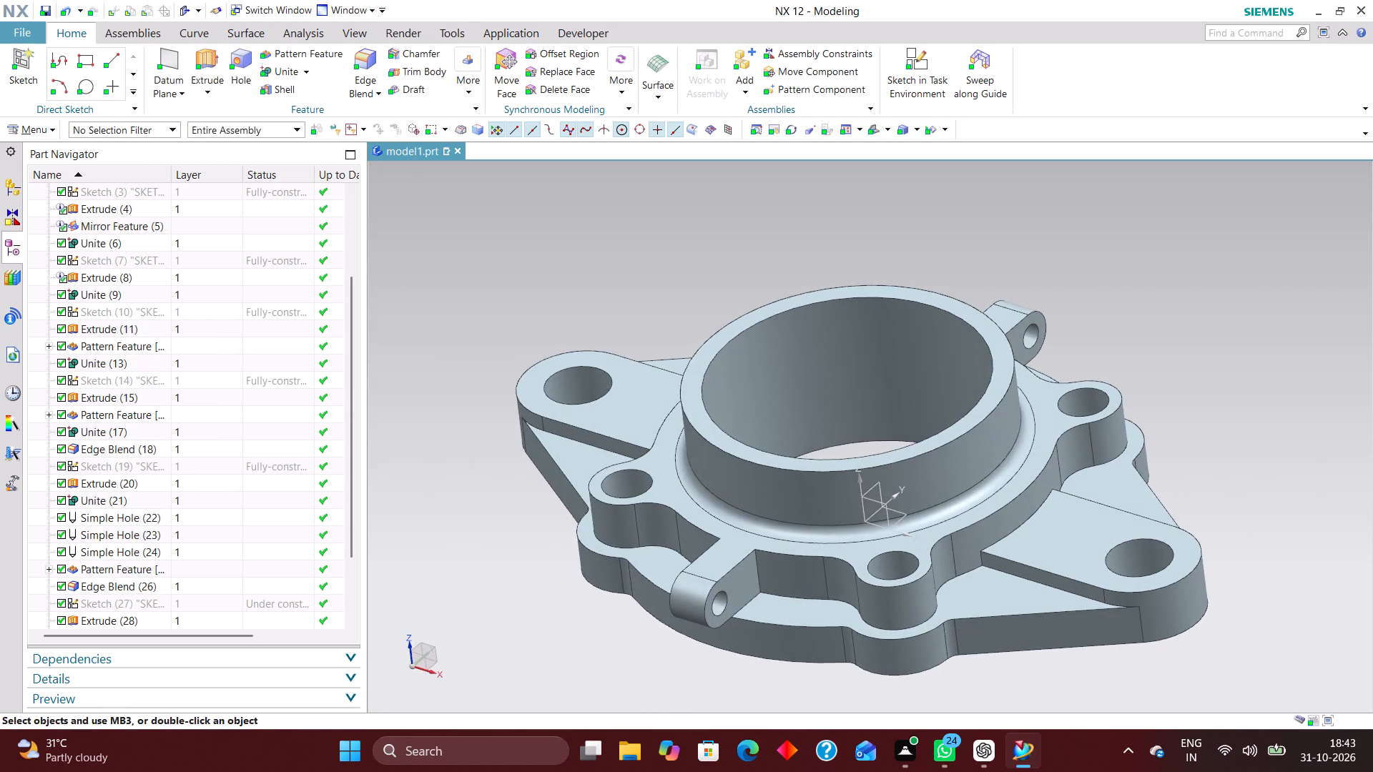
scroll(883, 295, up, 2)
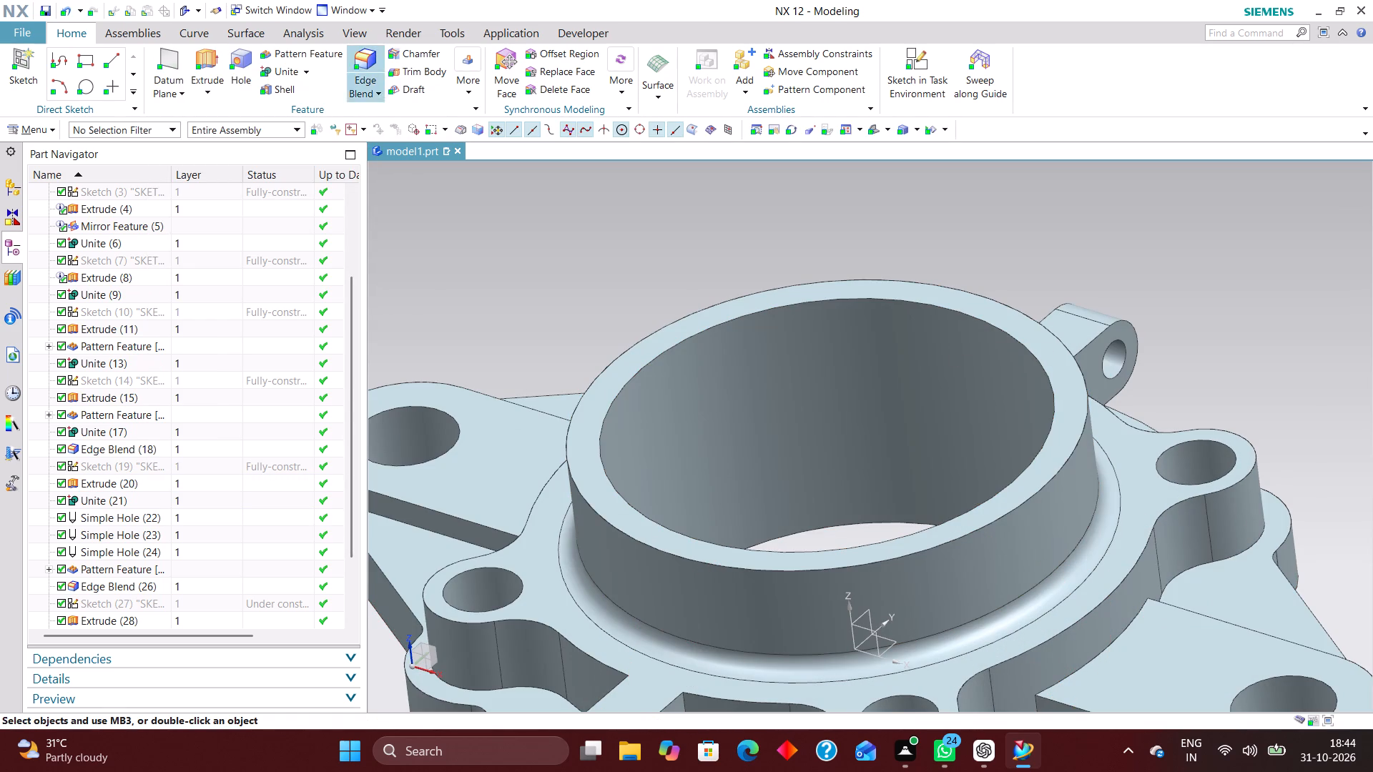
click(363, 61)
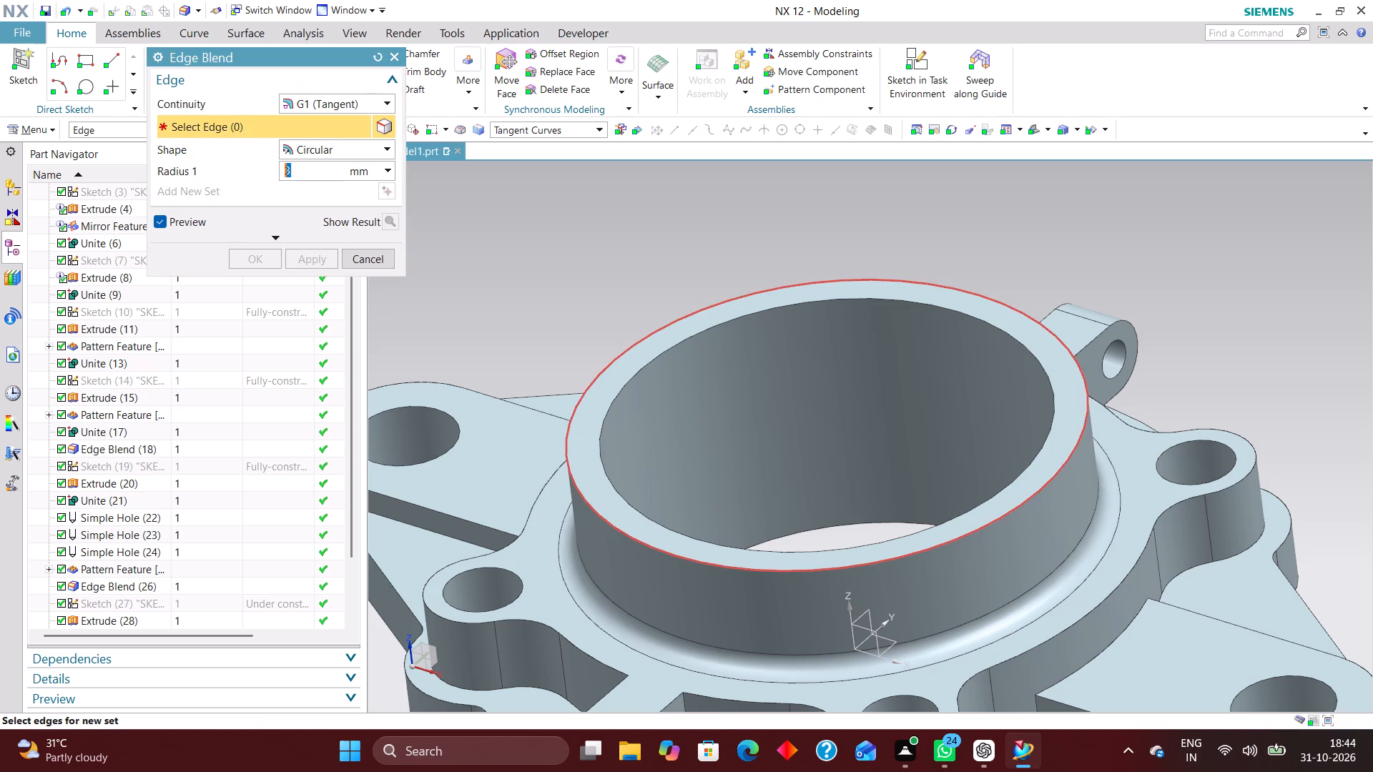
click(609, 524)
key(2)
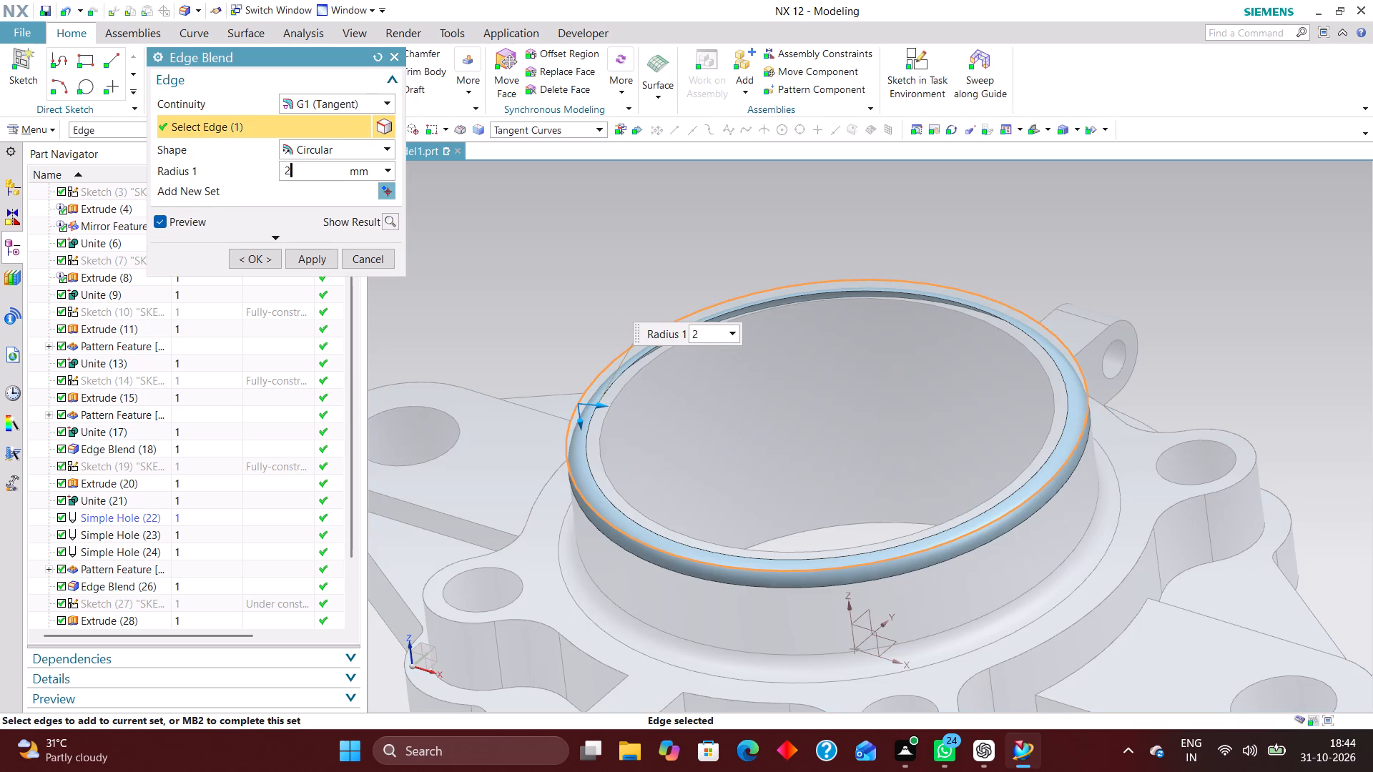
key(Return)
click(255, 258)
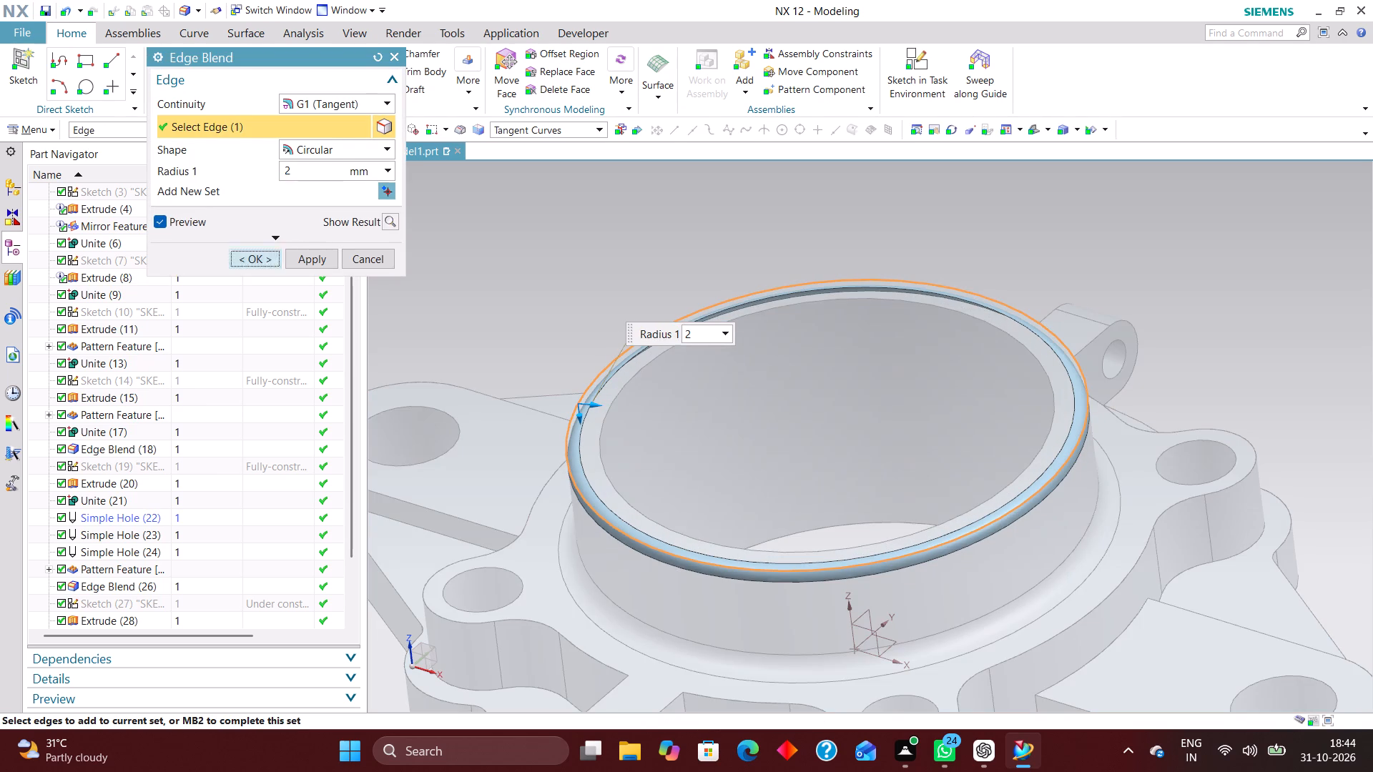
Edit the cylinder's central bore, Simple Hole (22), and change its hole form to Countersunk.
scroll(832, 307, down, 2)
middle_drag(938, 260, 945, 257)
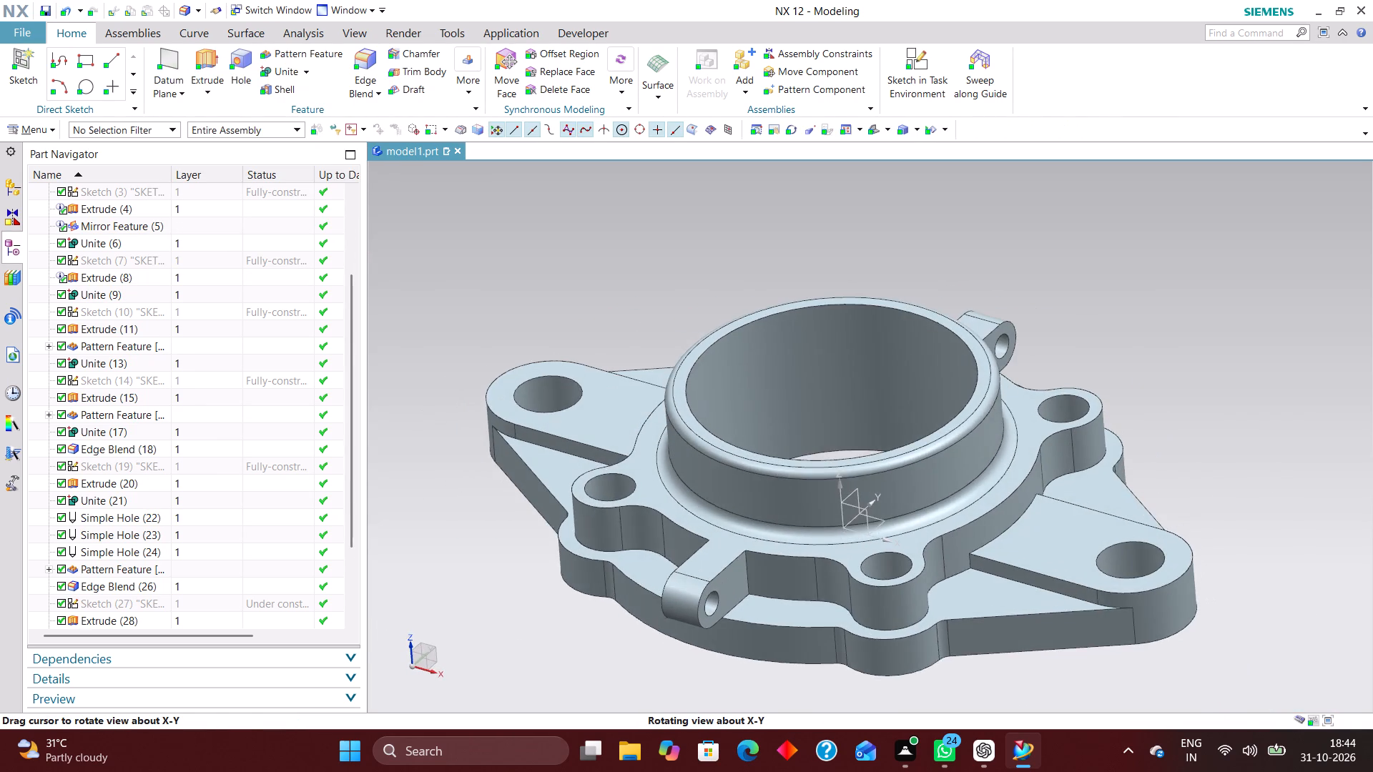
middle_drag(945, 257, 945, 257)
scroll(697, 342, up, 3)
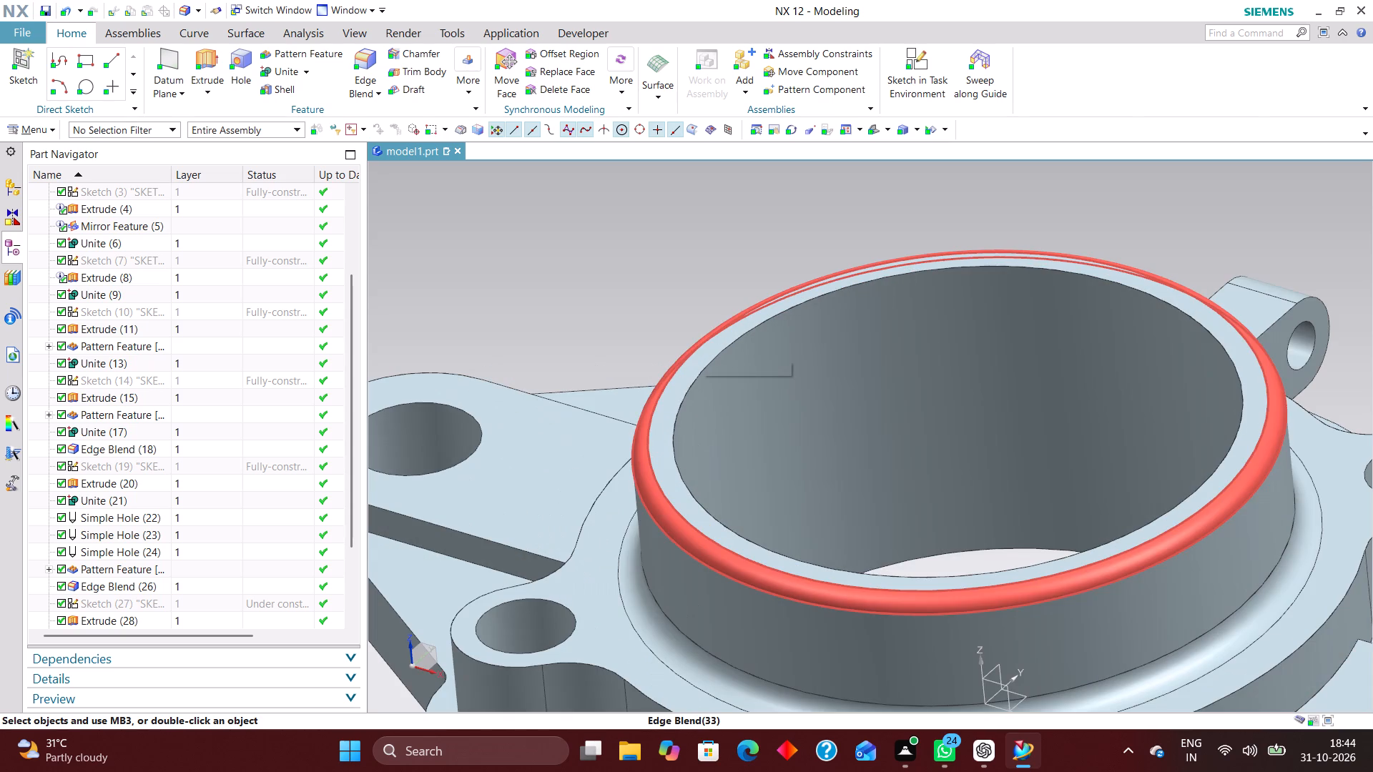
scroll(846, 373, down, 1)
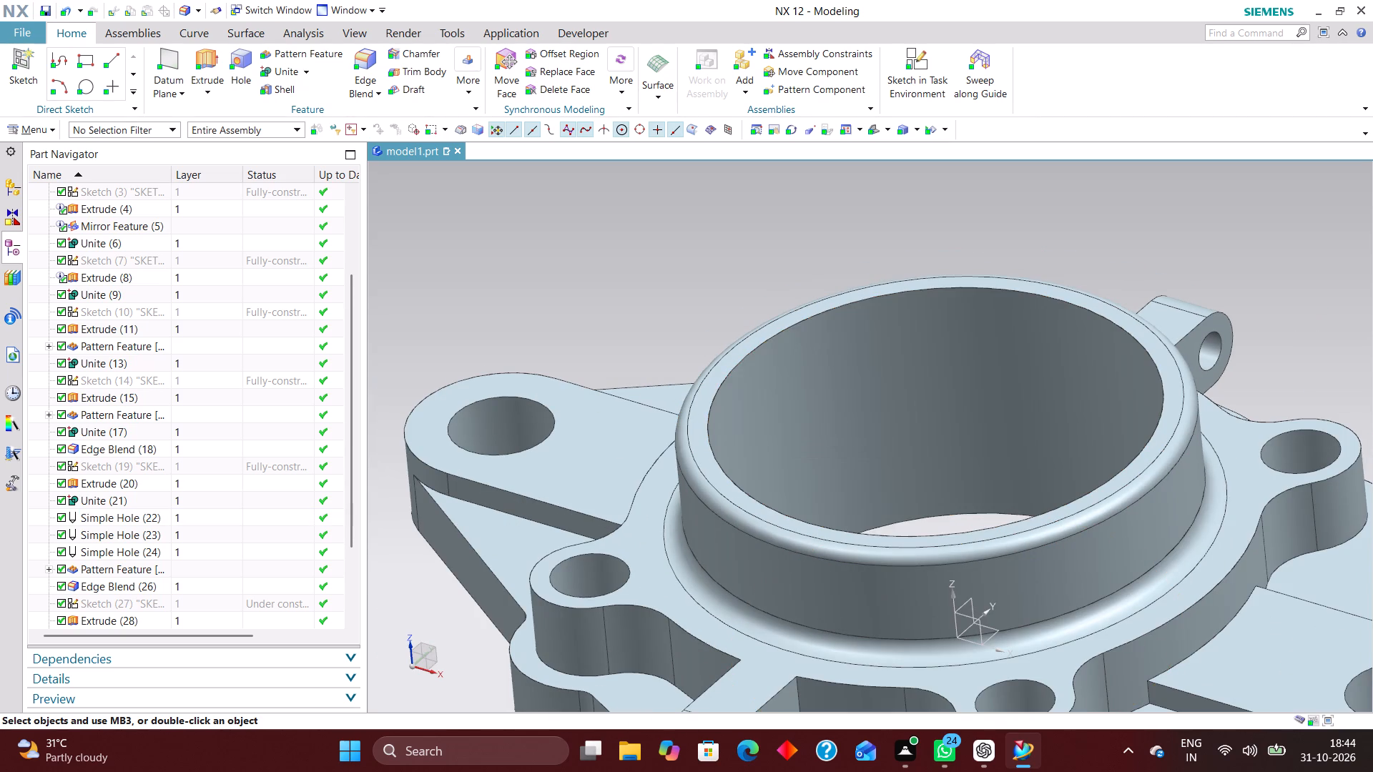
click(157, 518)
right_click(161, 518)
click(267, 198)
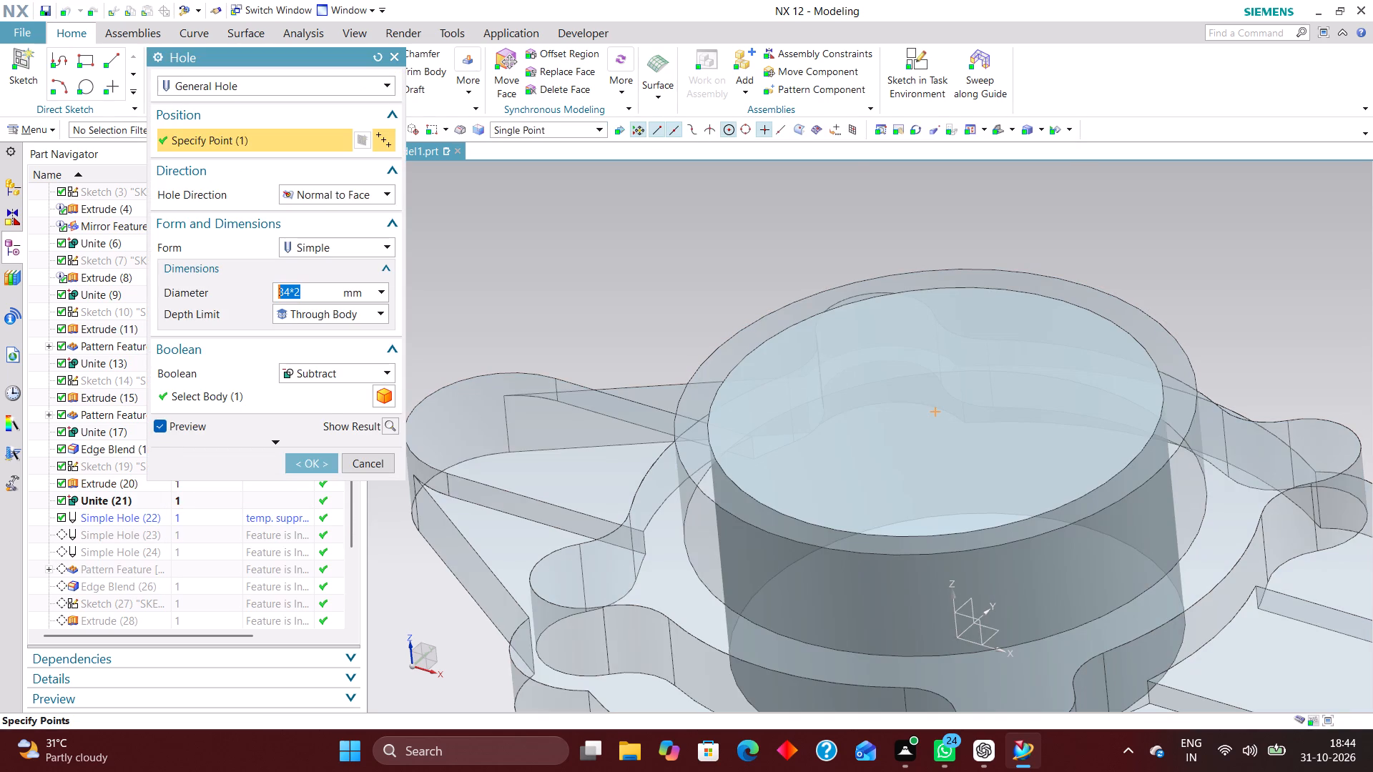
click(341, 249)
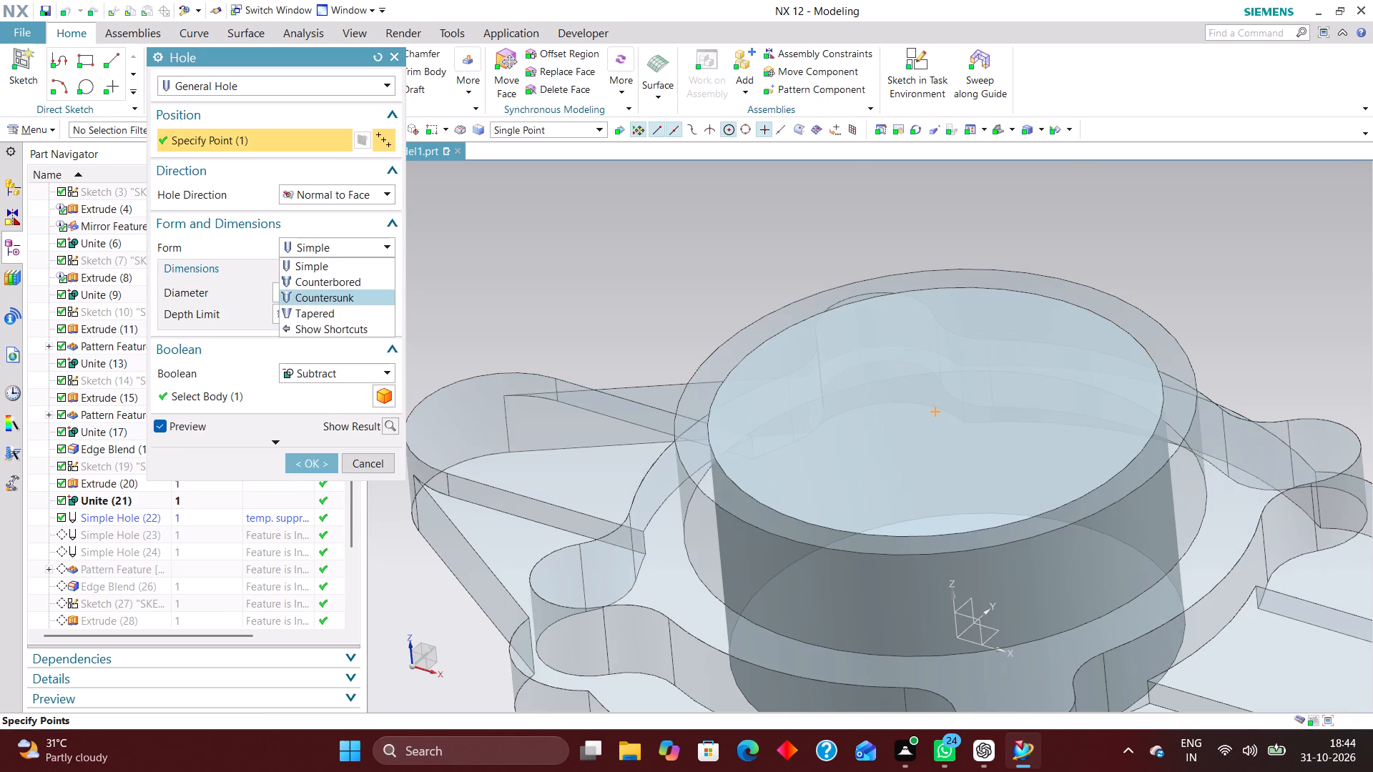
click(343, 300)
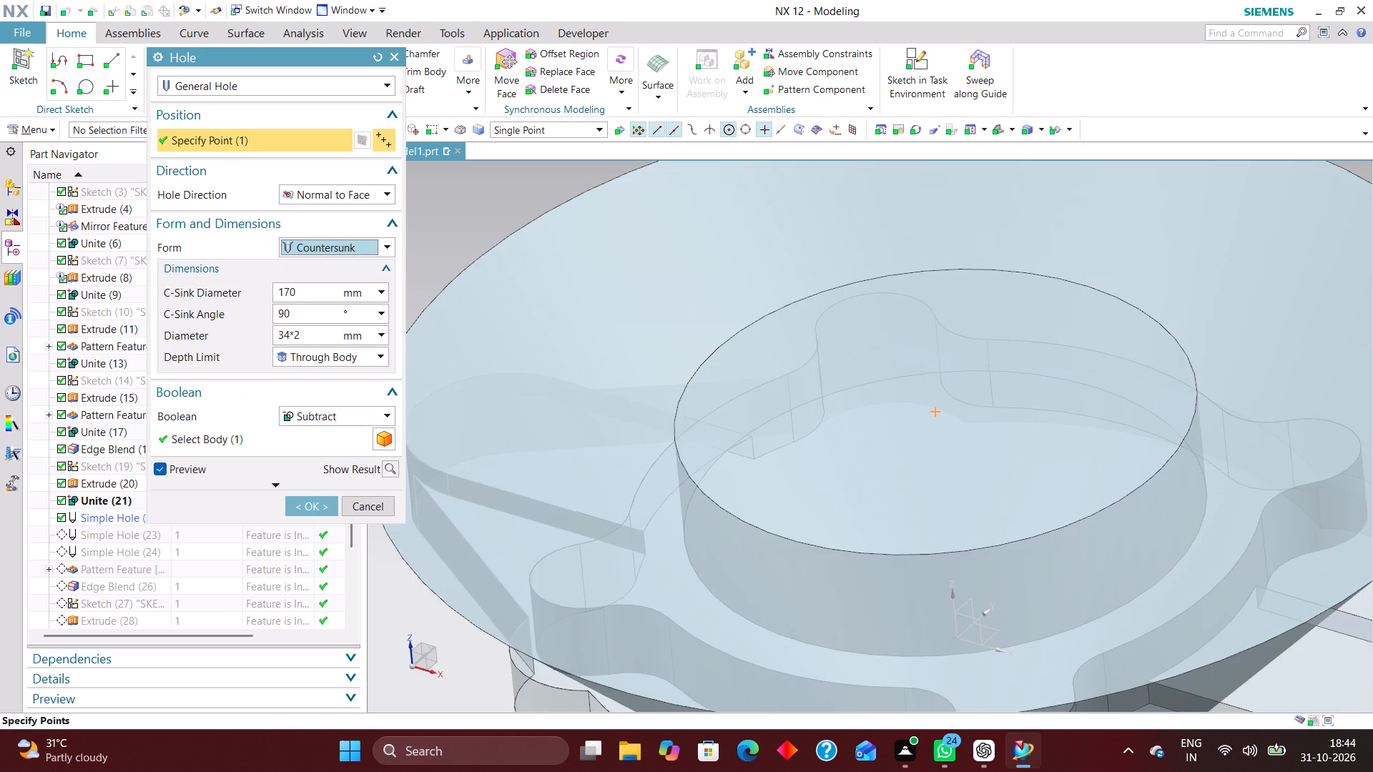
Set the central bore's countersink diameter to 34*2 mm.
drag(313, 289, 260, 292)
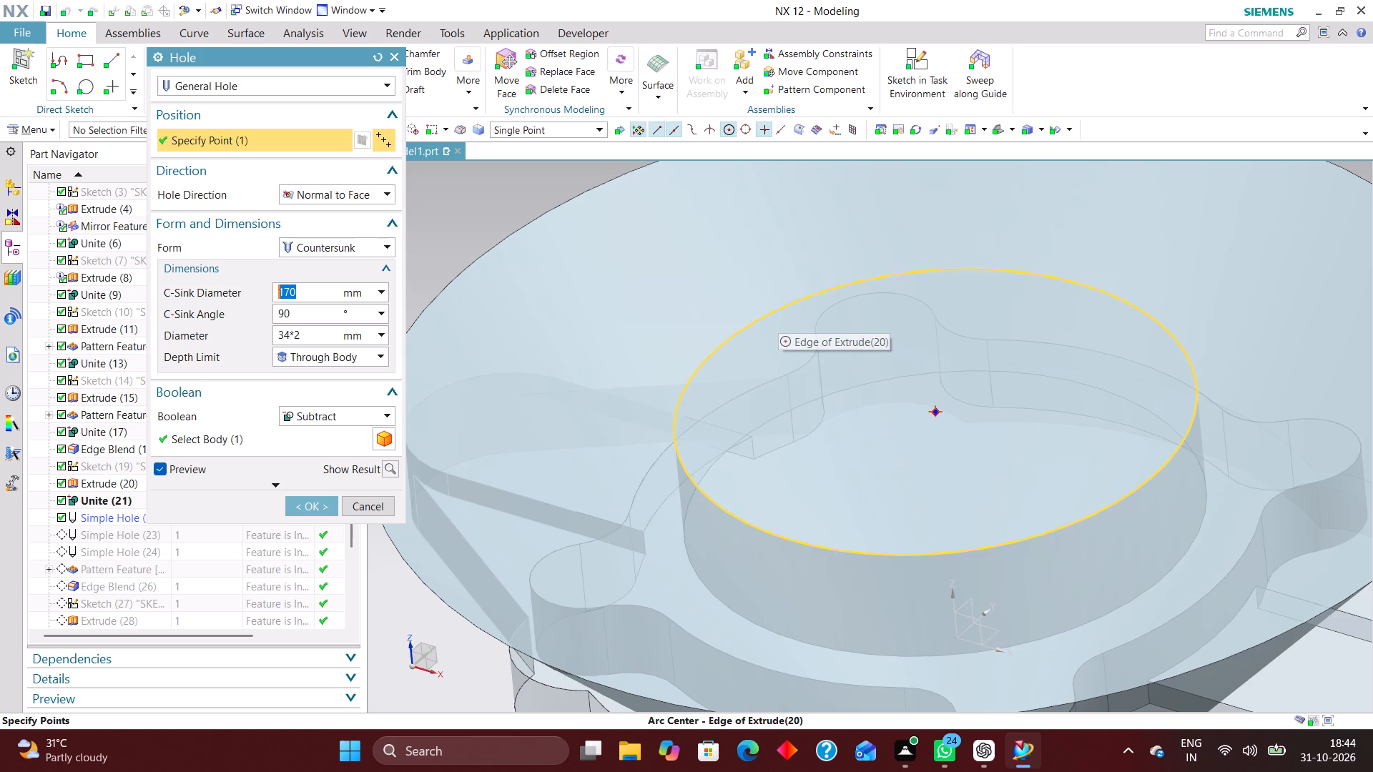
text(34)
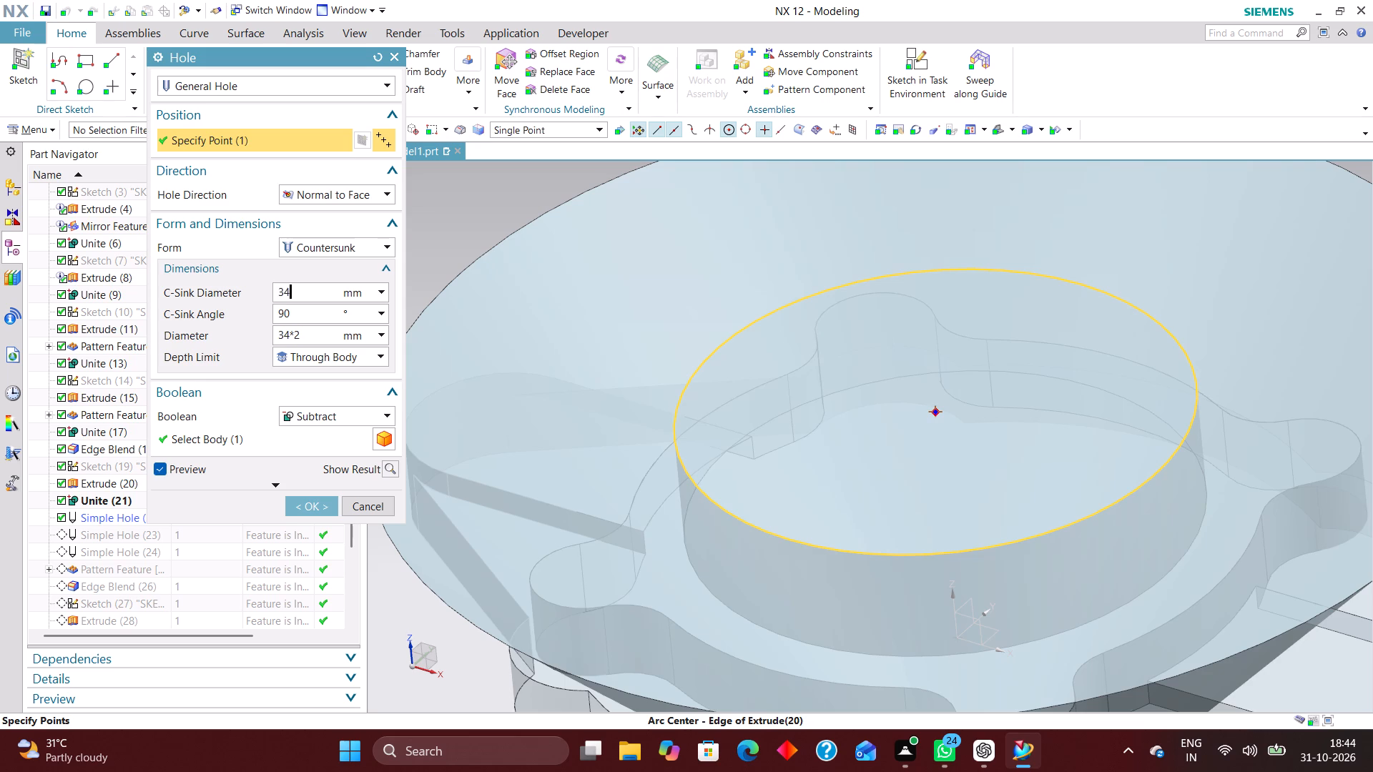
text(-2)
key(BackSpace)
key(BackSpace)
text(*2)
key(Return)
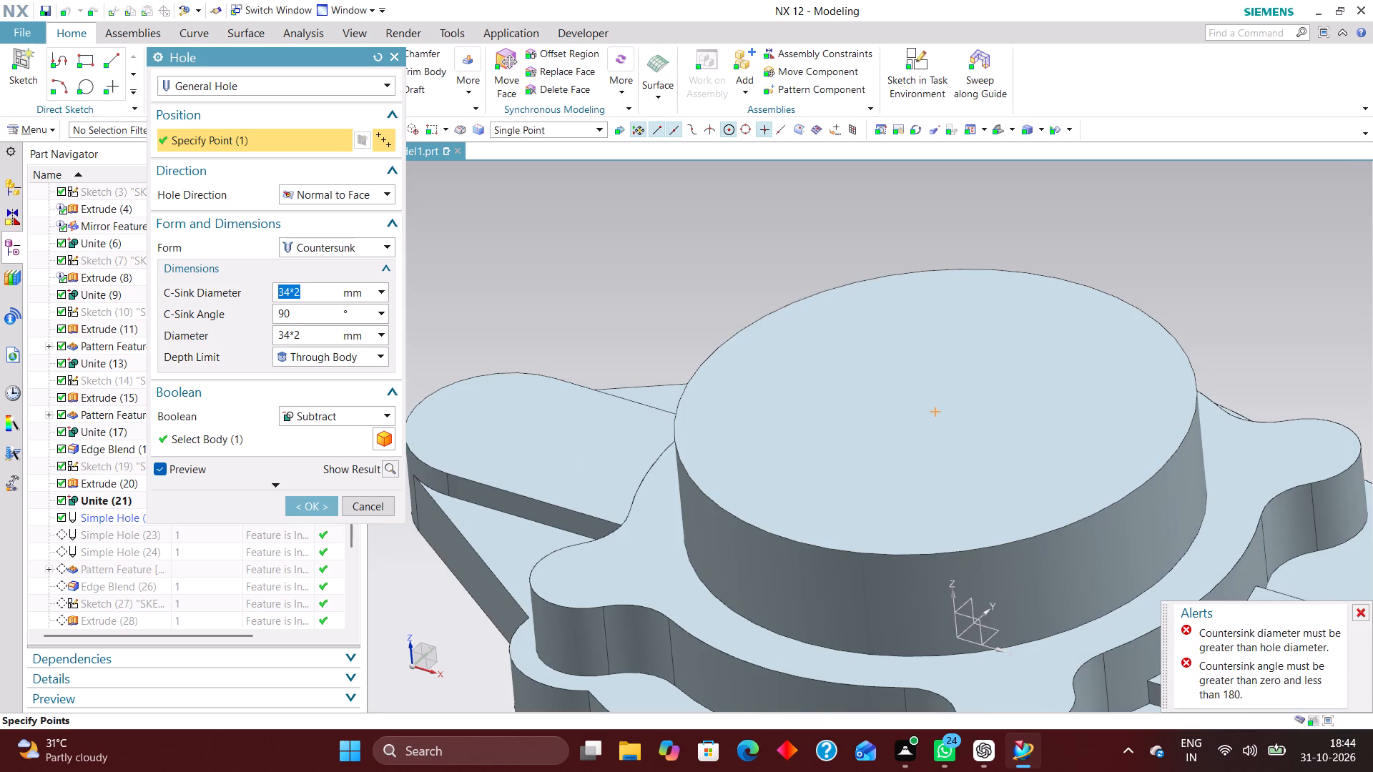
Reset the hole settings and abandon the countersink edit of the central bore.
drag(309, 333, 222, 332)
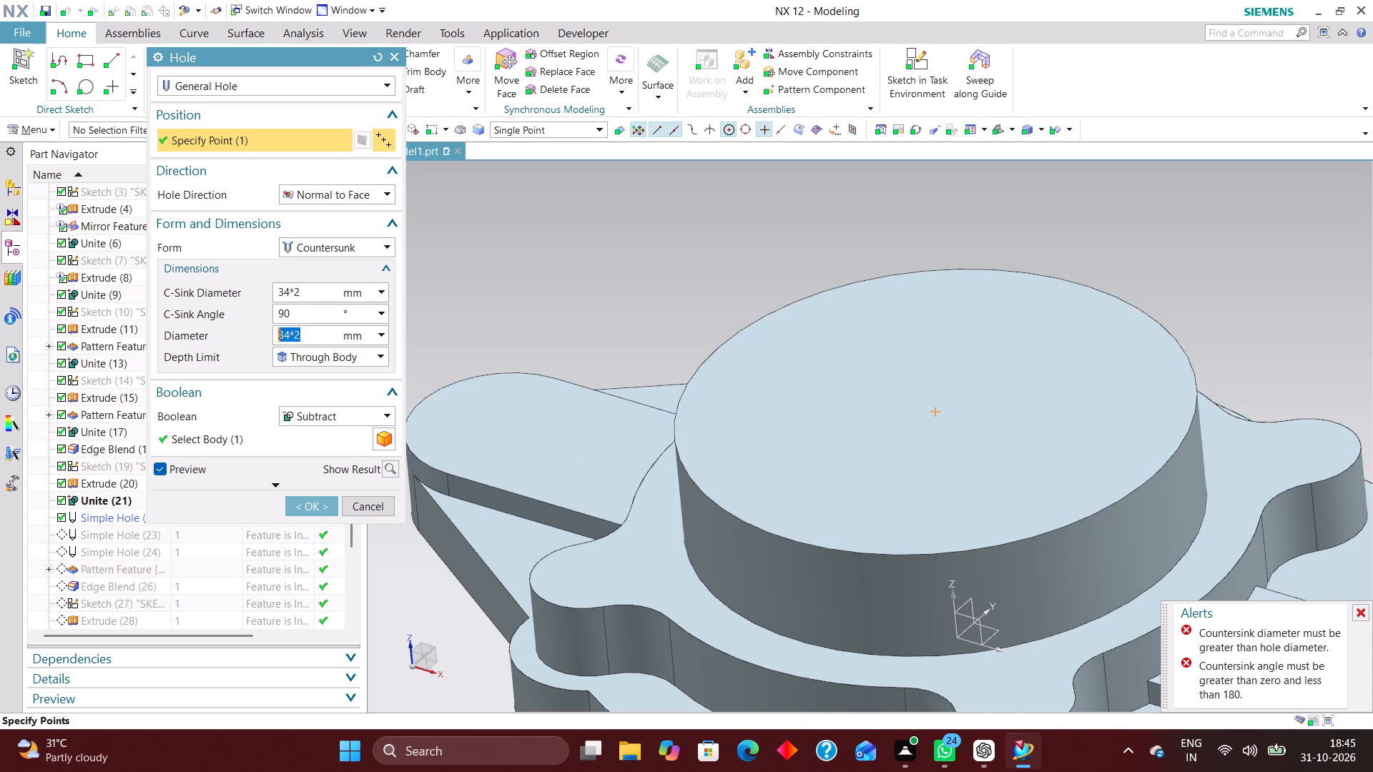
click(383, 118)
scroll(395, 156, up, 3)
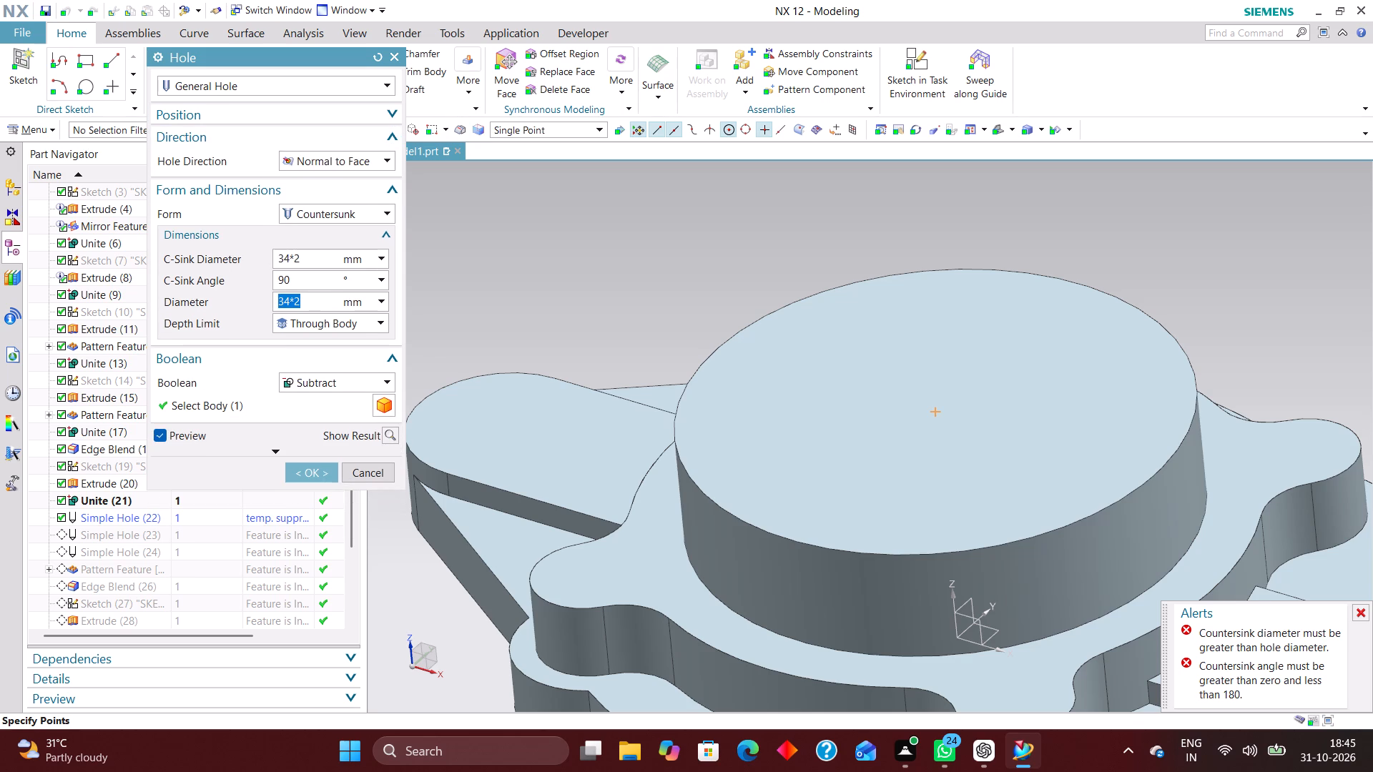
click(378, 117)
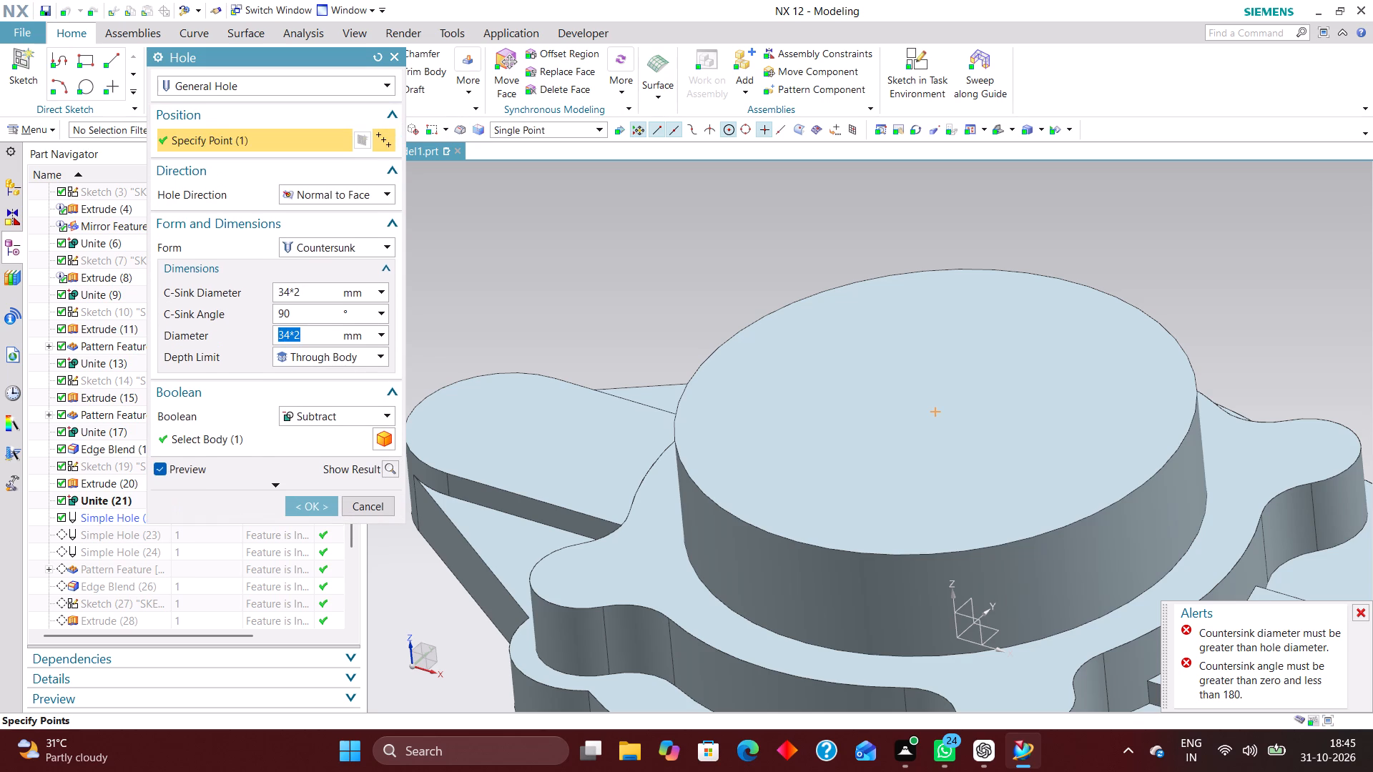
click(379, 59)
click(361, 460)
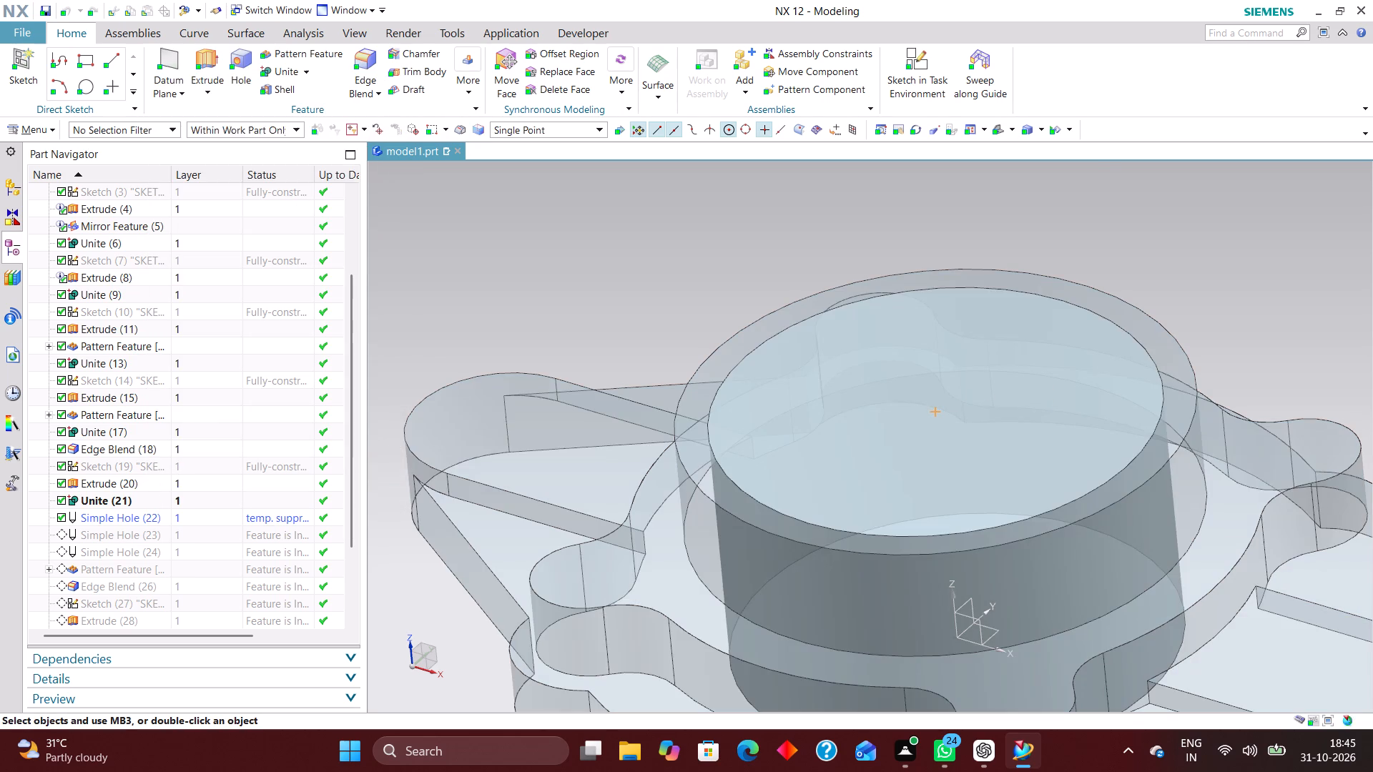
Delete the cylinder's central bore, Simple Hole (22), leaving the other holes in place.
middle_drag(676, 289, 689, 274)
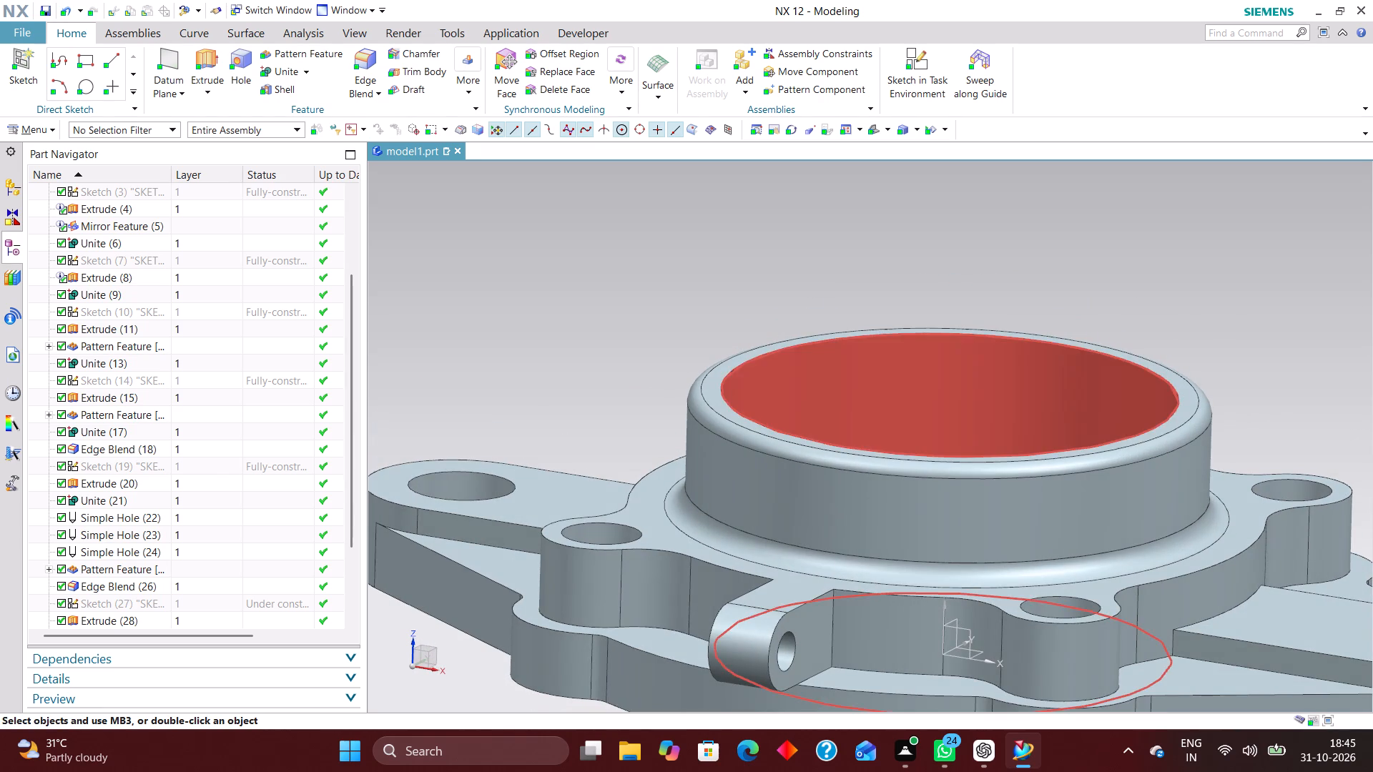
right_drag(840, 372, 694, 365)
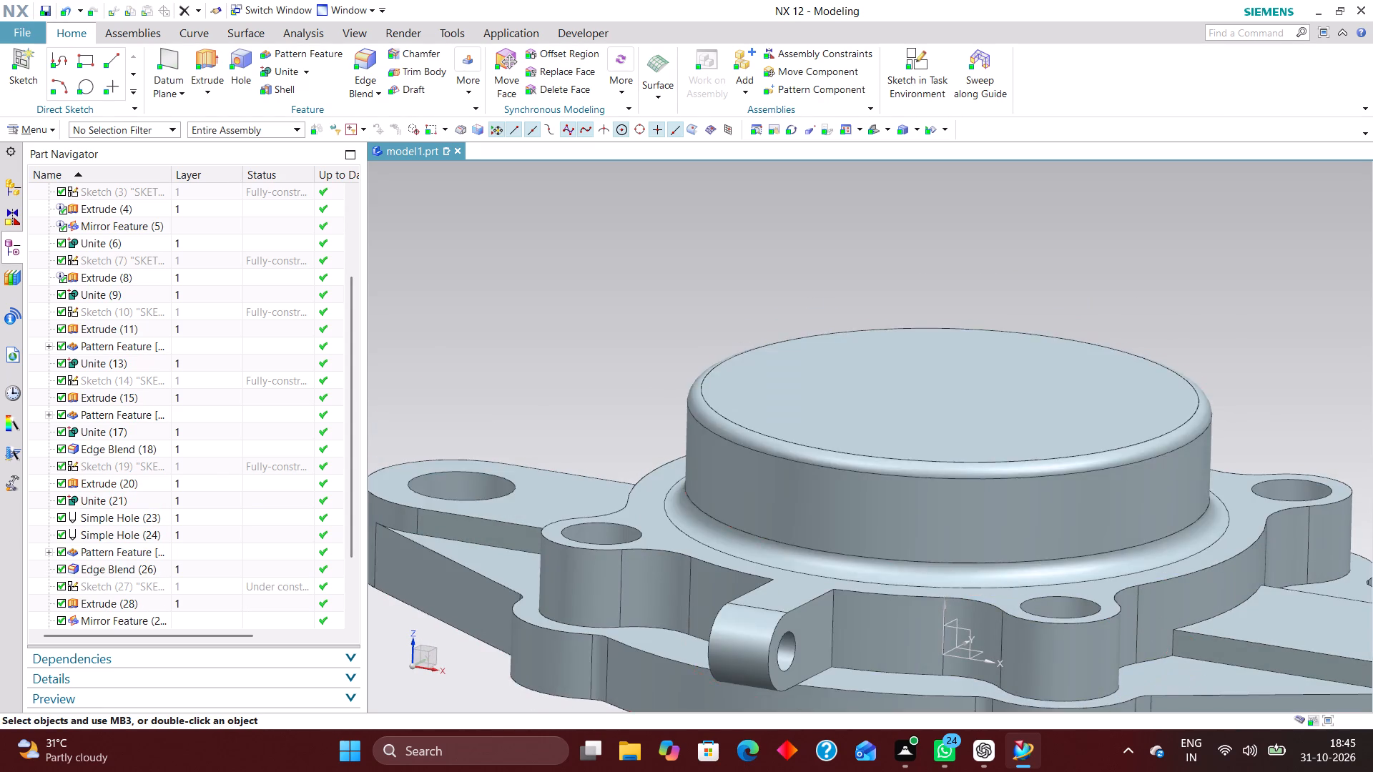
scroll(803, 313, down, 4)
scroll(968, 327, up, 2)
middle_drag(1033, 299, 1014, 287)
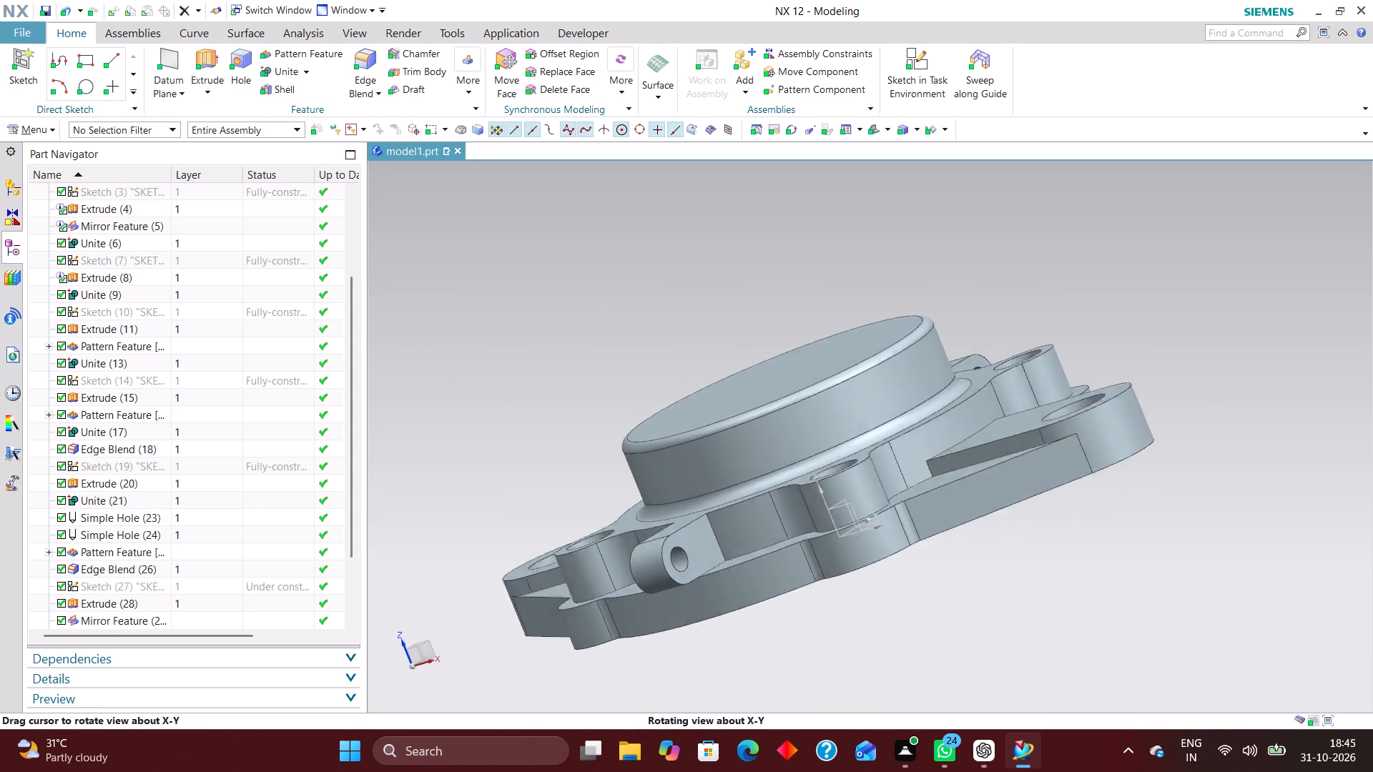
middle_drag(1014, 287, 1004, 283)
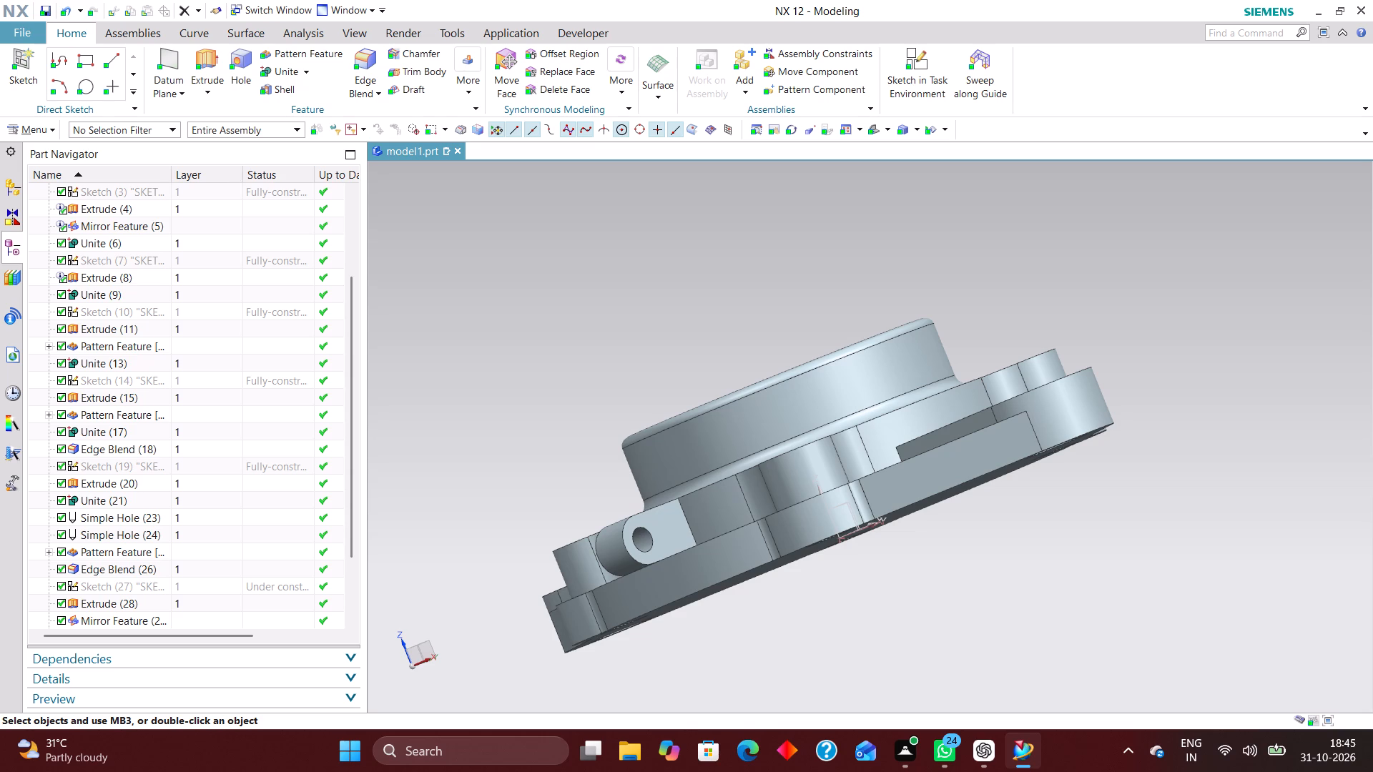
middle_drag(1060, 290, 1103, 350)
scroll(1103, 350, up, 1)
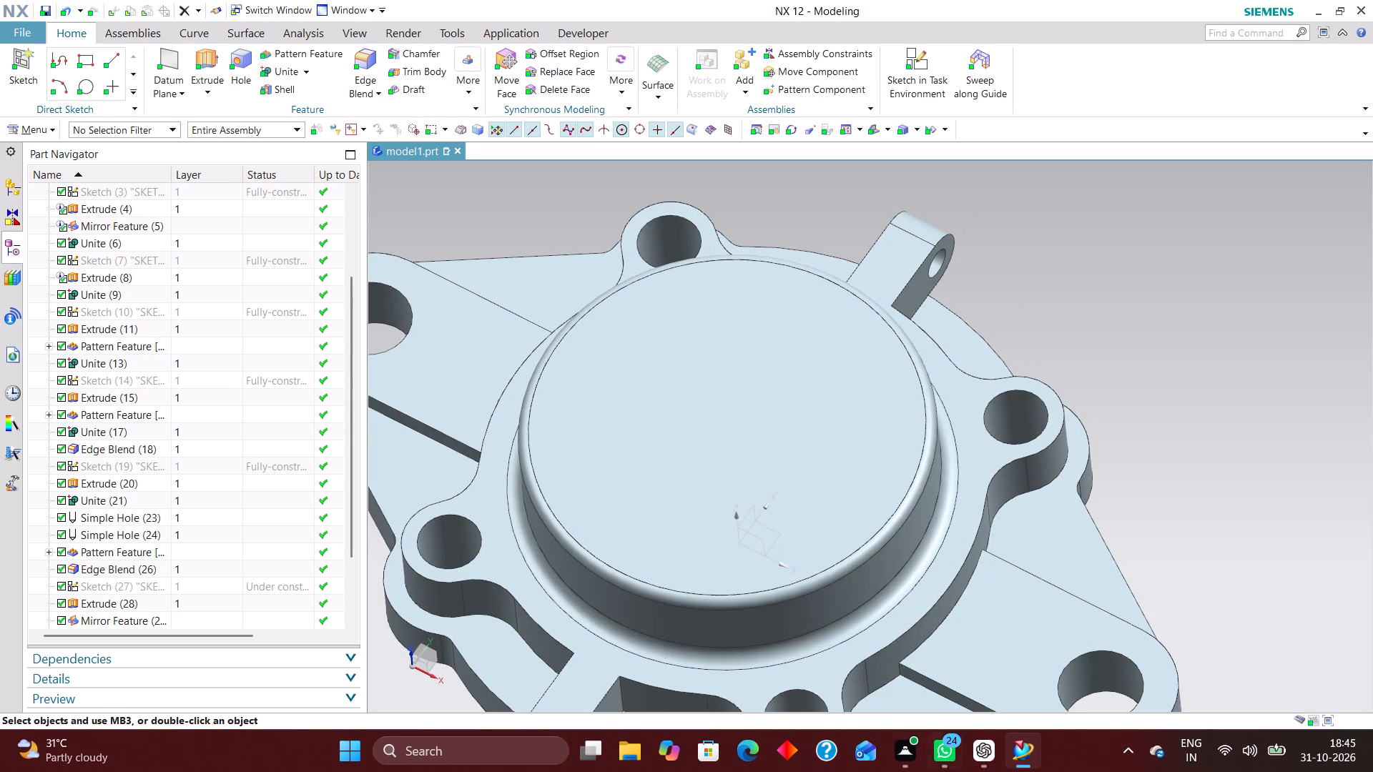
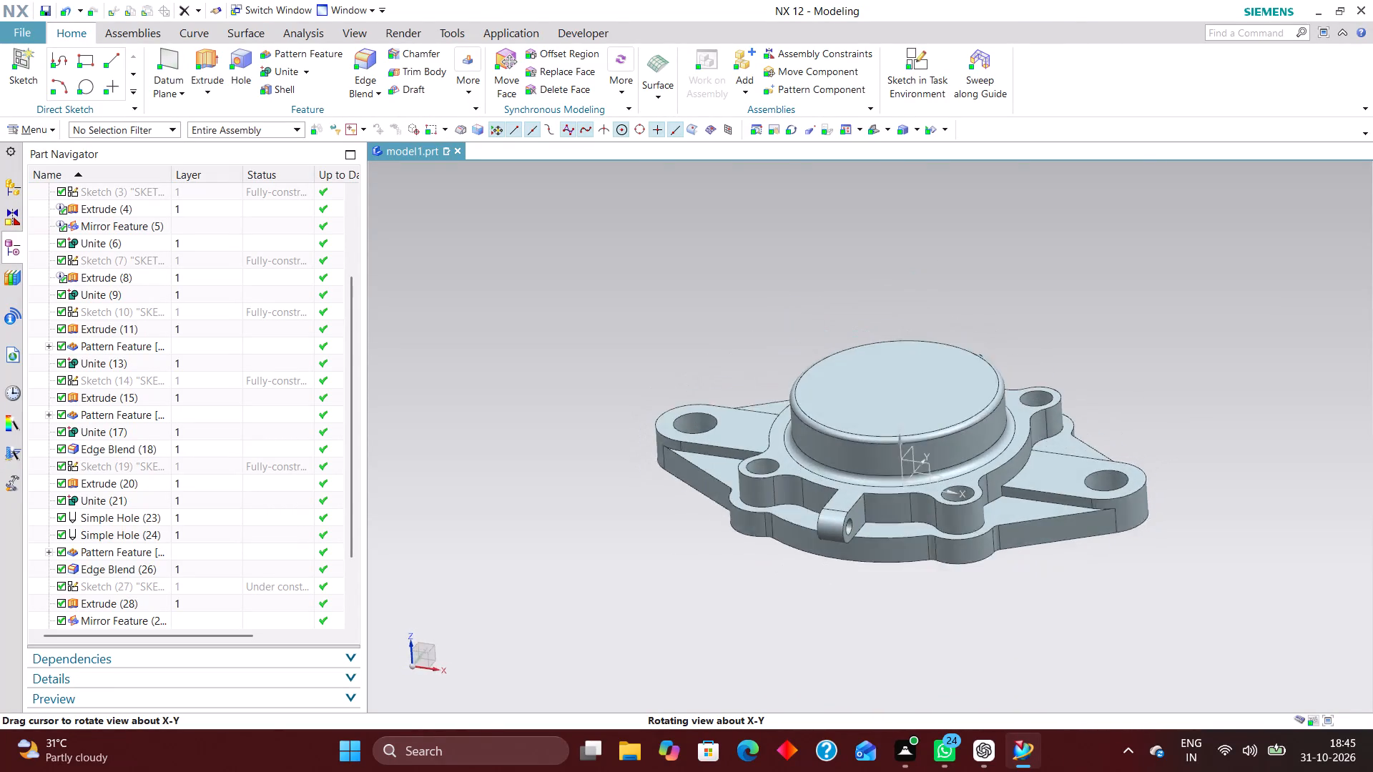
Subtract a simple hole of diameter 35*2 mm through the body, centred on the cylinder's top face.
scroll(1116, 397, up, 3)
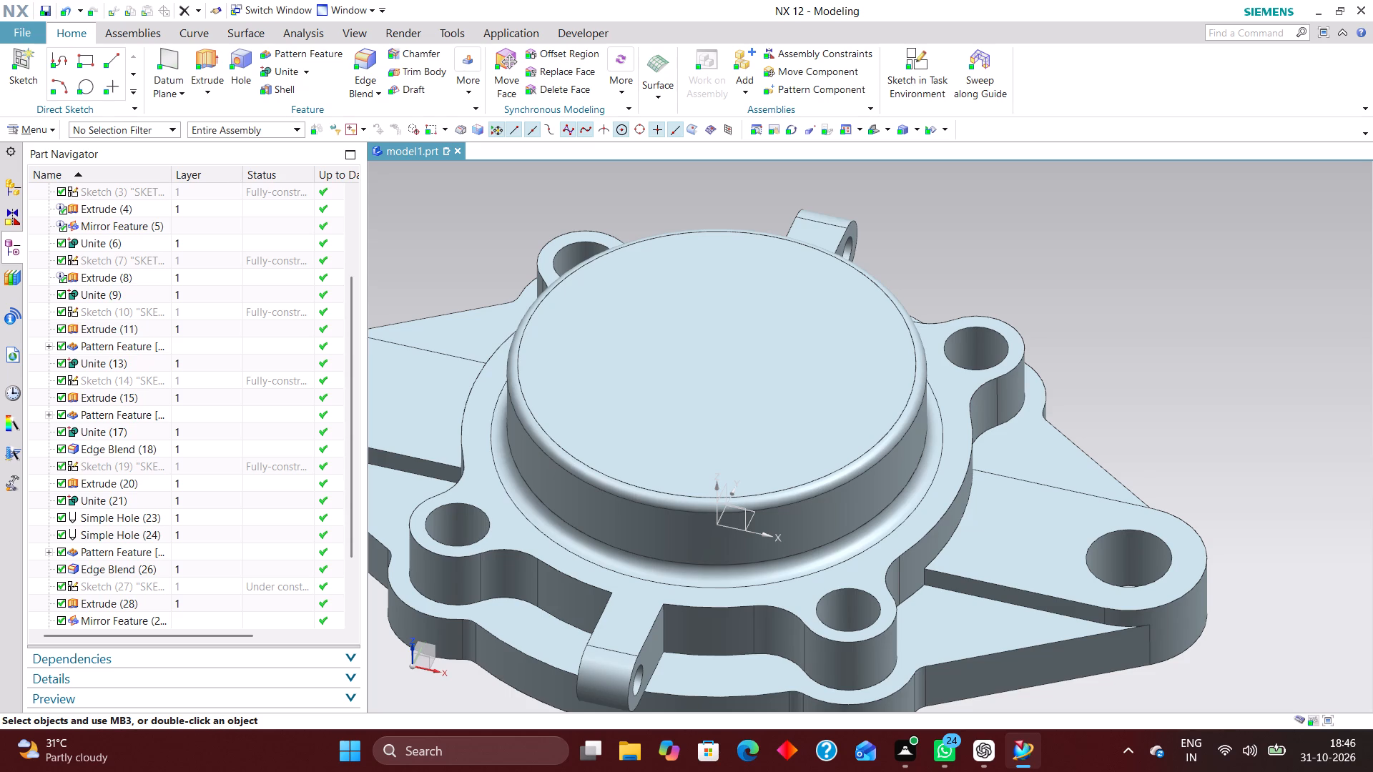
scroll(1156, 402, down, 1)
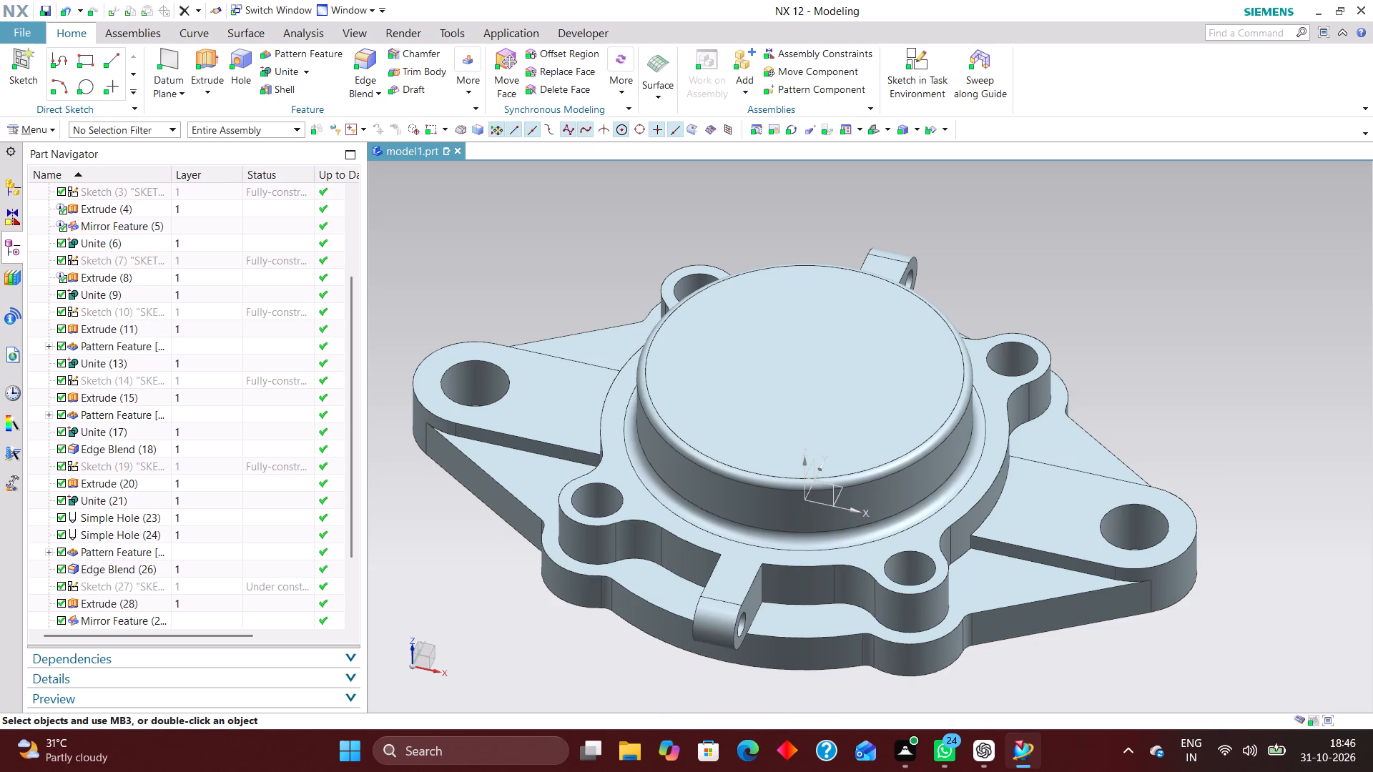
click(235, 58)
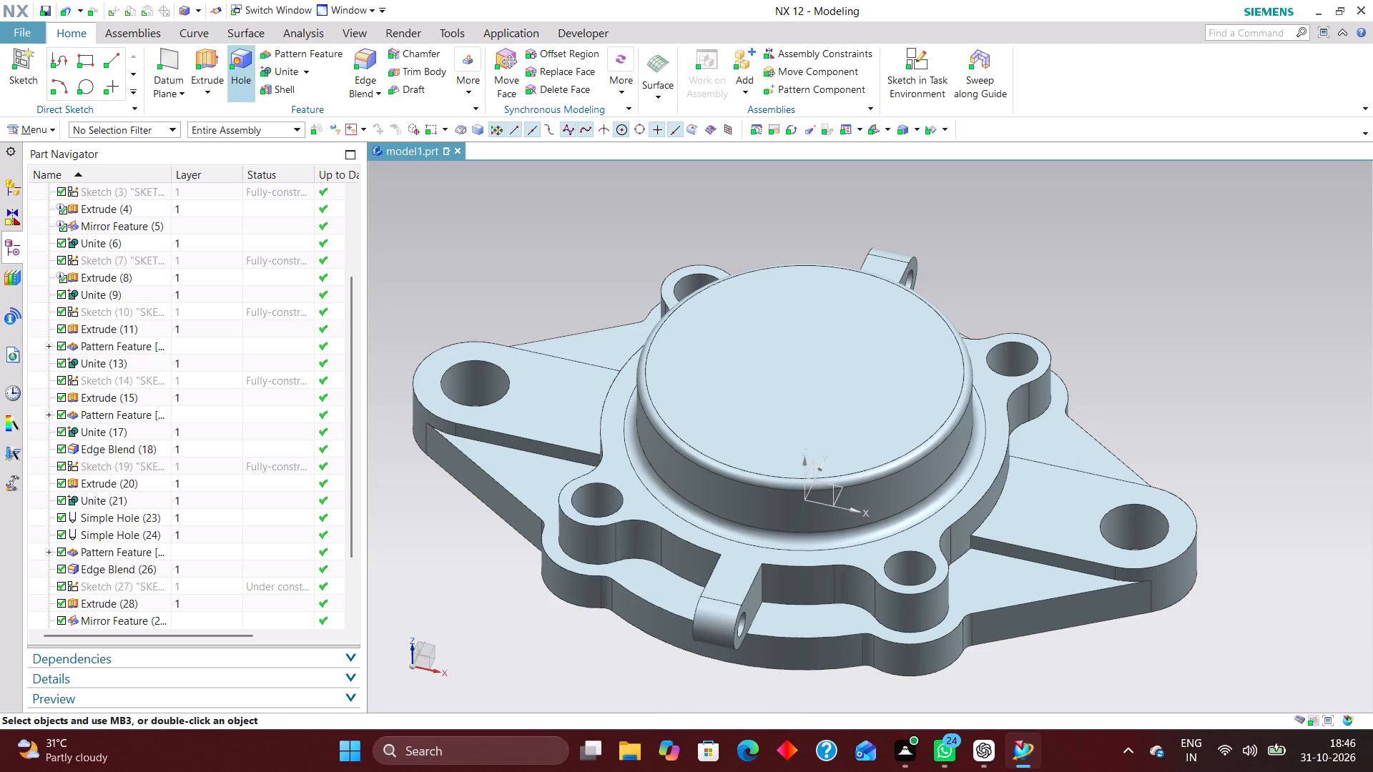
scroll(760, 279, up, 2)
click(764, 264)
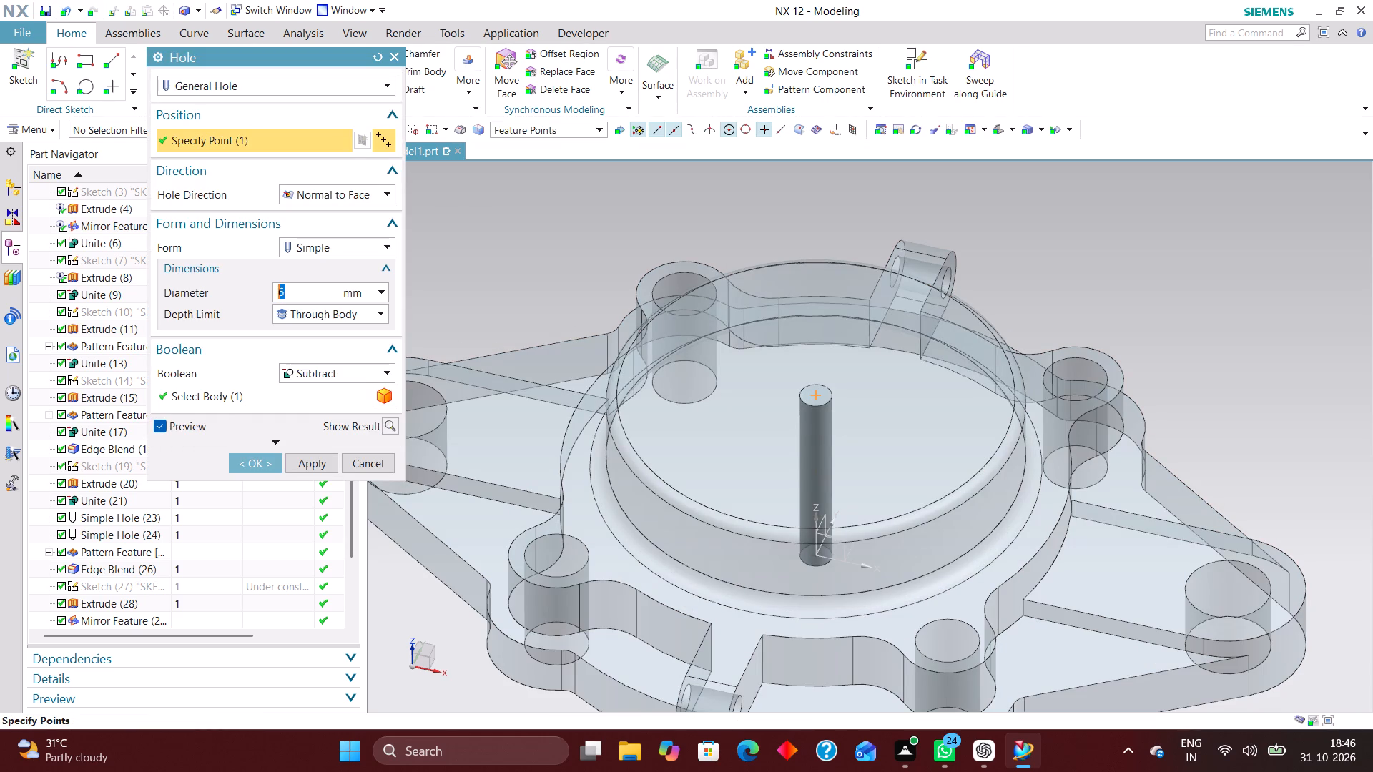
text(35*)
key(2)
key(Return)
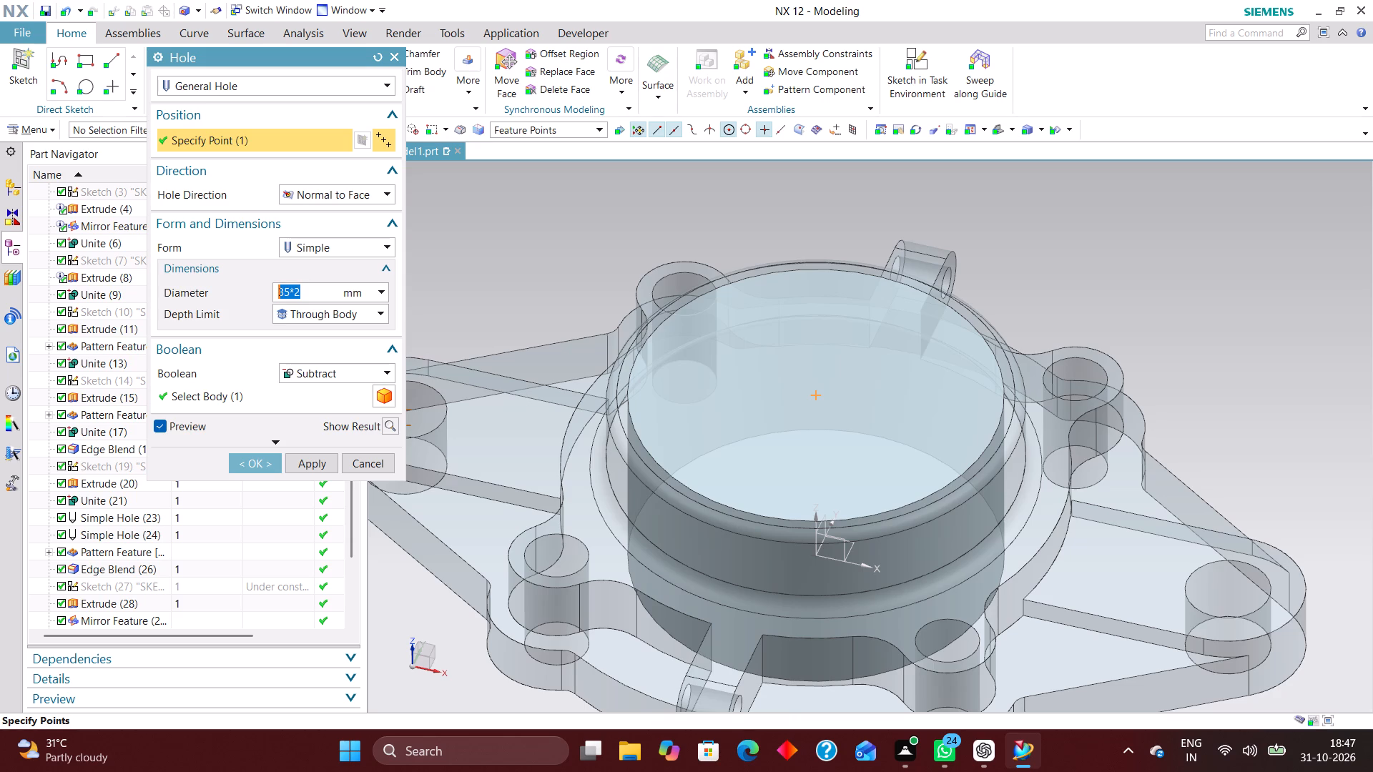
click(257, 456)
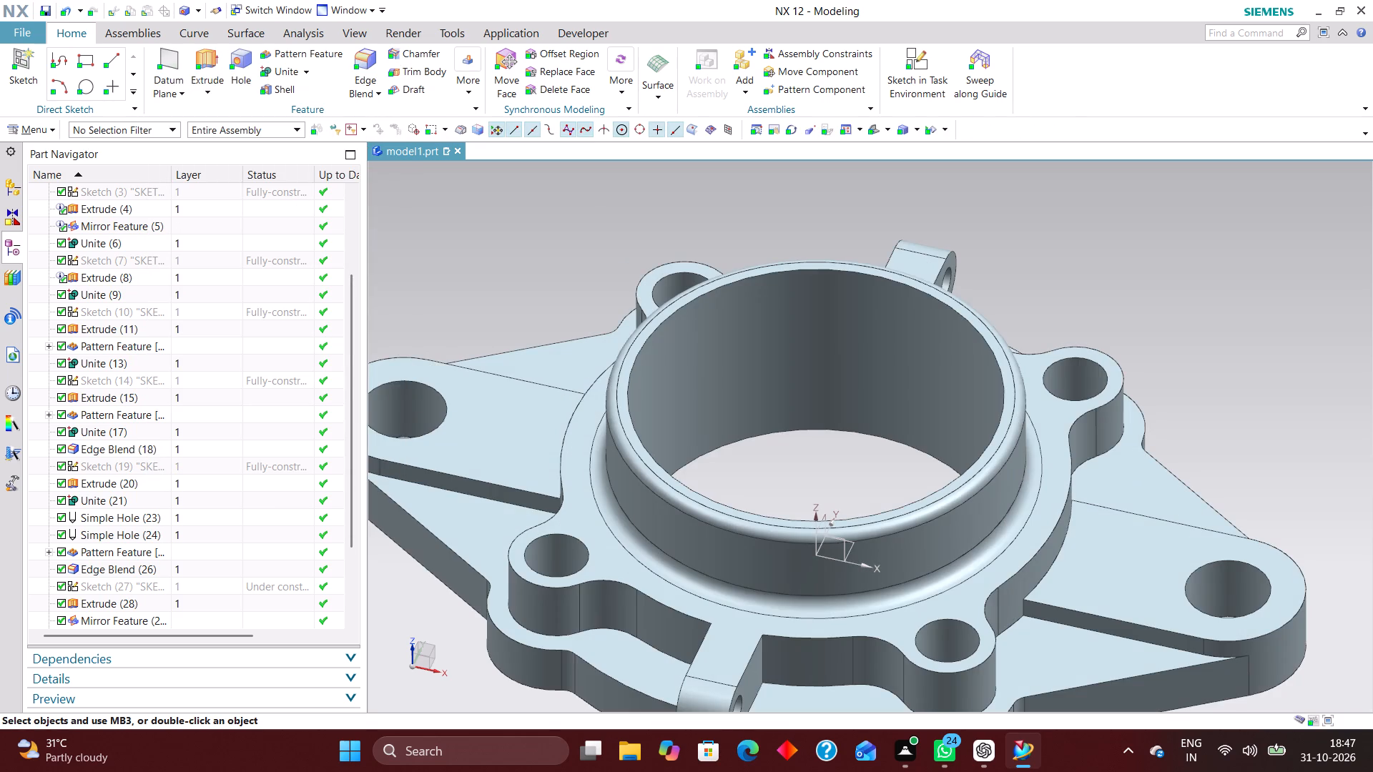
Chamfer the central bore's top inner edge with a 2 mm distance at 45°.
scroll(658, 415, up, 3)
scroll(624, 417, down, 2)
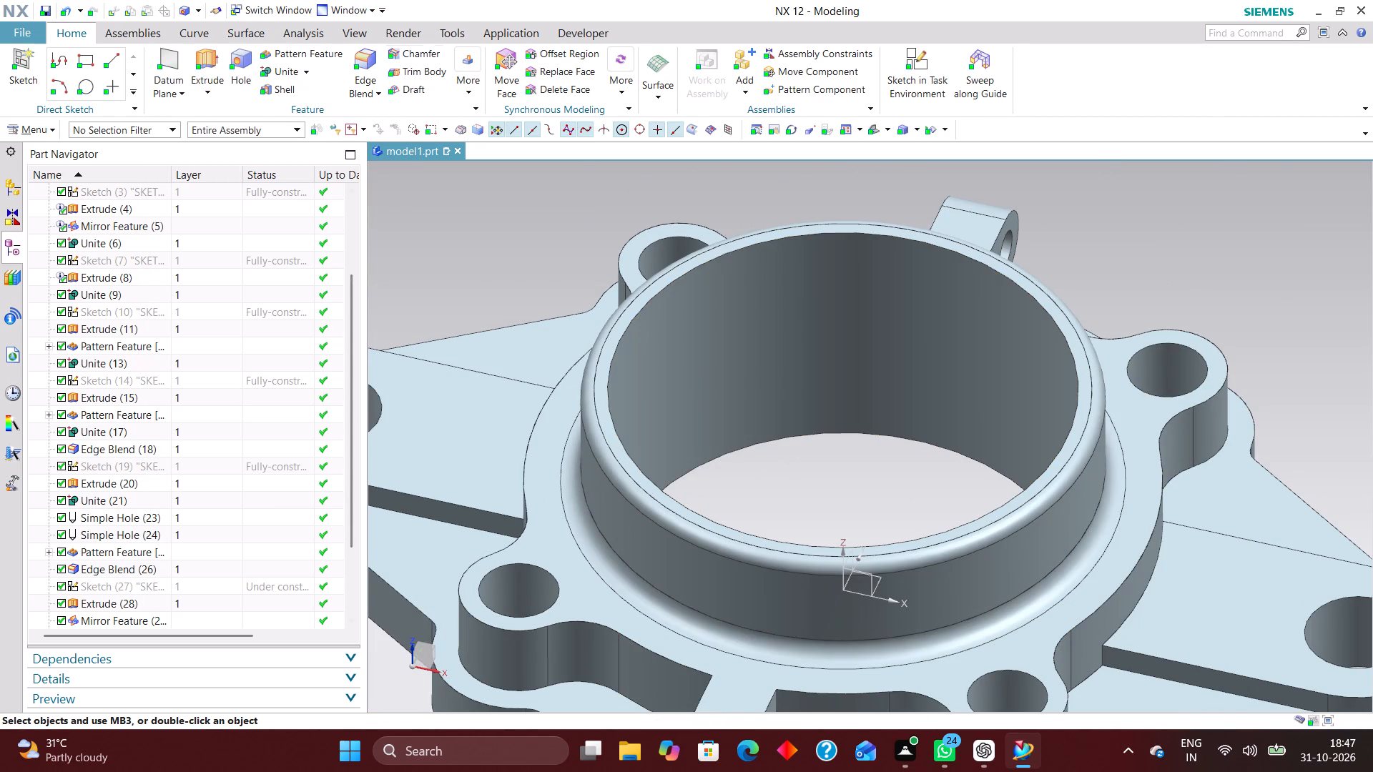
click(431, 52)
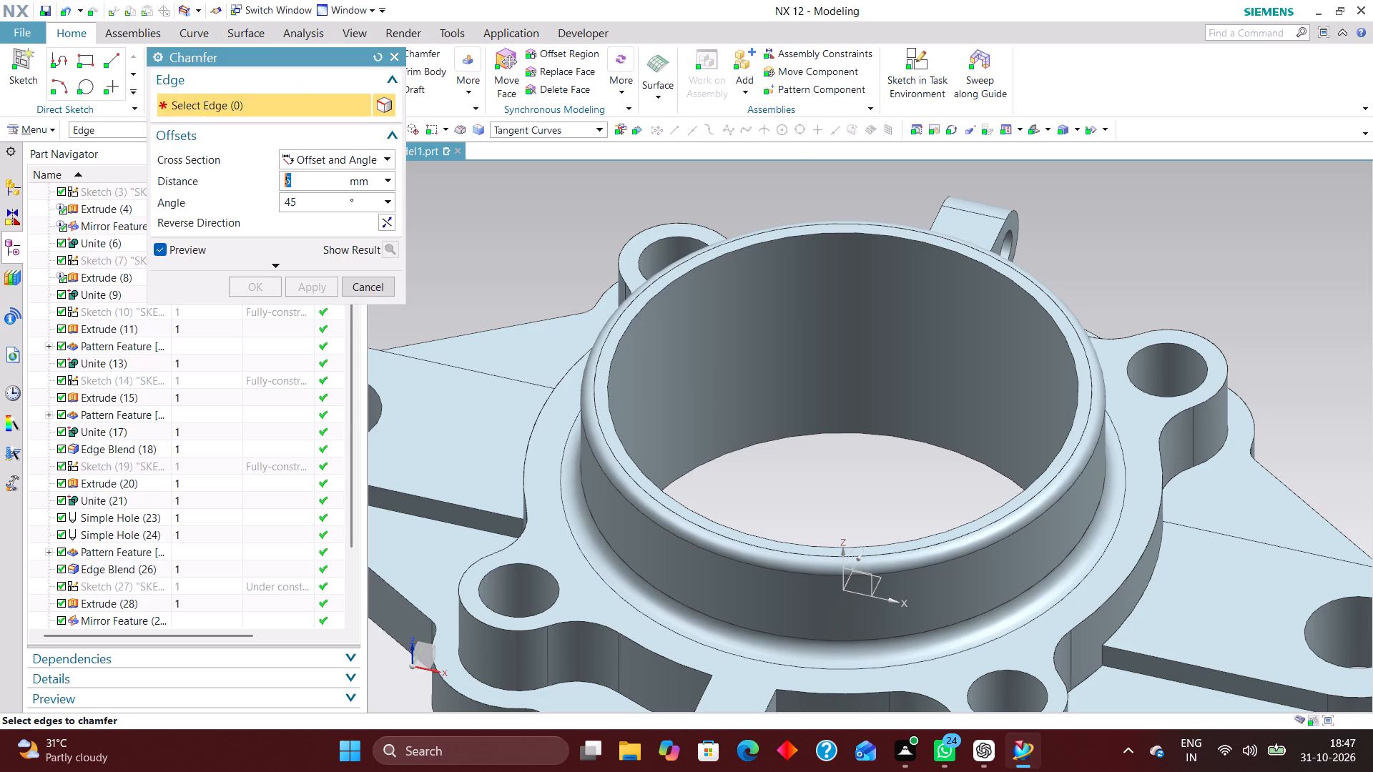
click(610, 380)
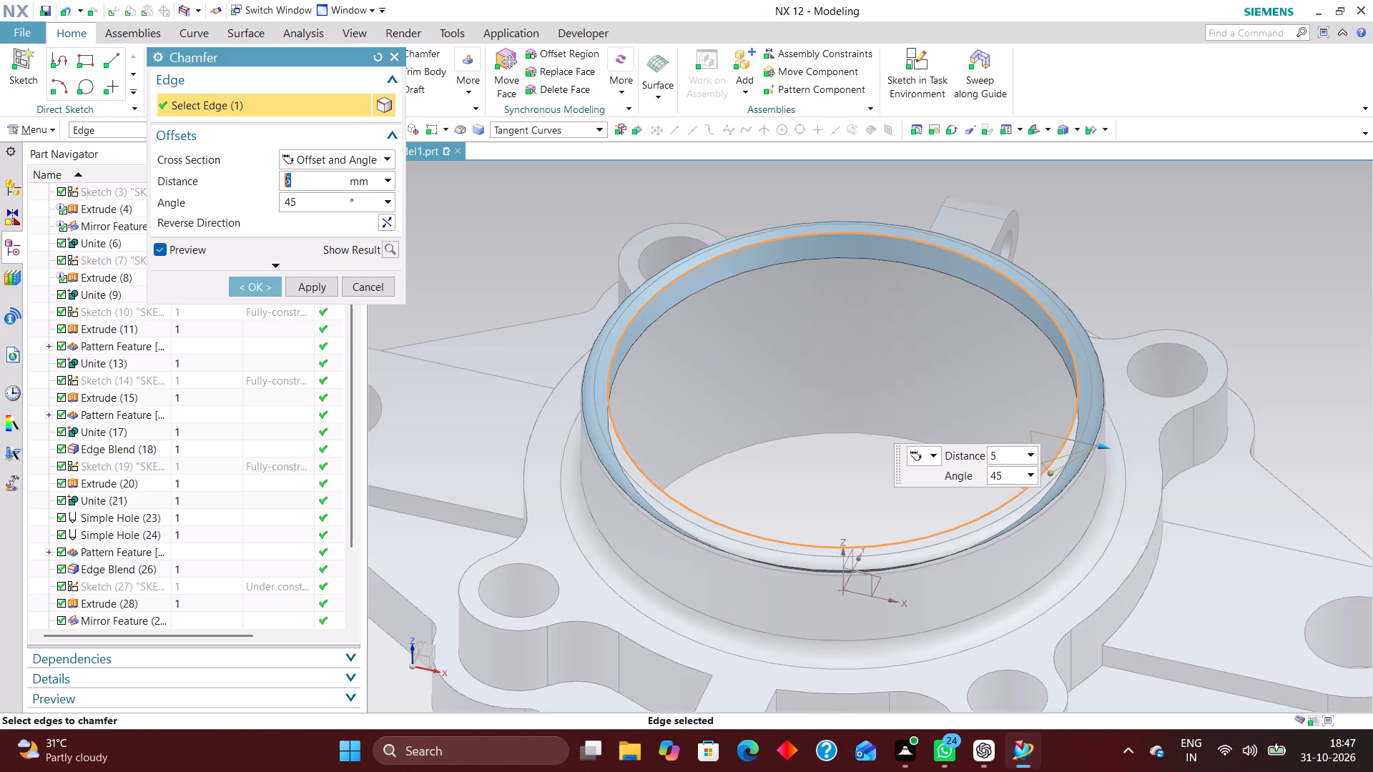
drag(1000, 449, 960, 457)
key(2)
key(Return)
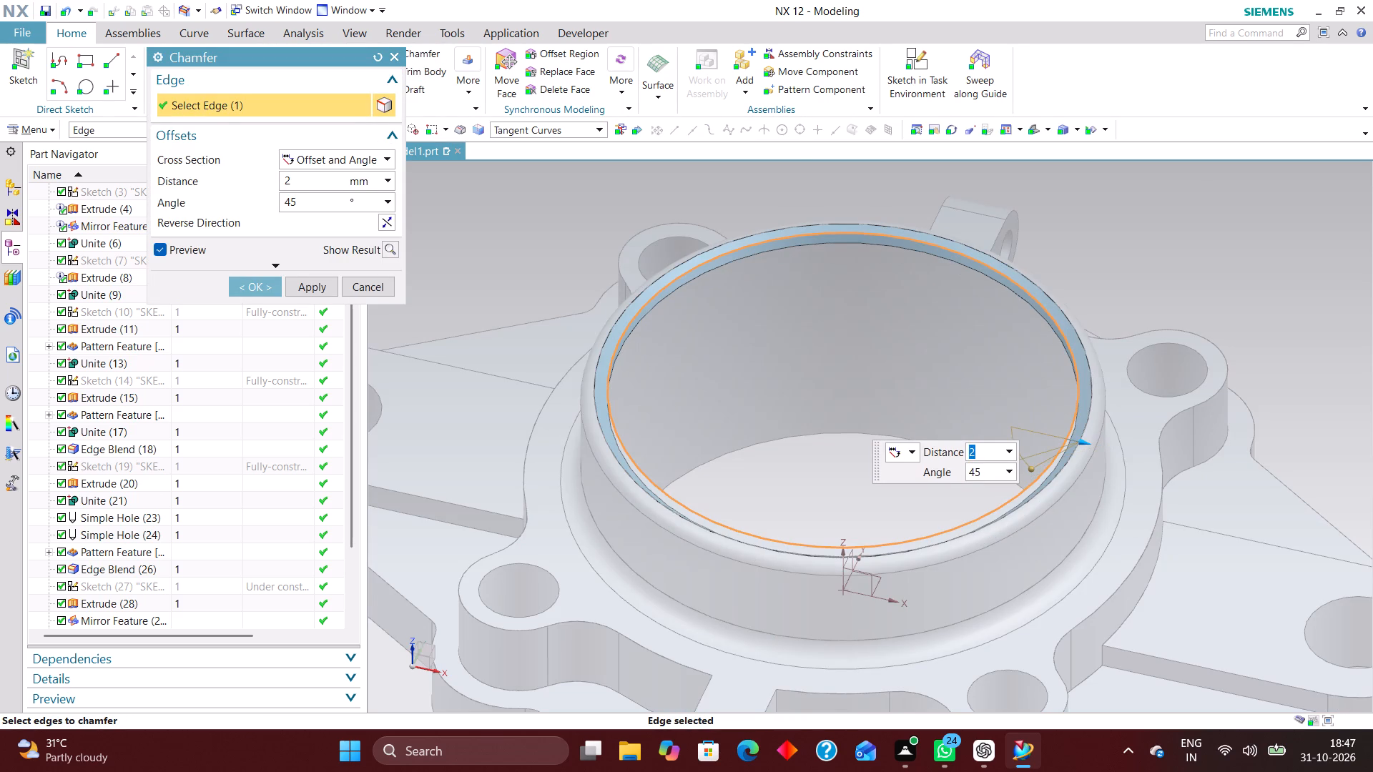
click(262, 290)
Edit the central bore, Simple Hole (34), changing its depth limit to Value with a depth of 20 mm.
scroll(728, 330, down, 4)
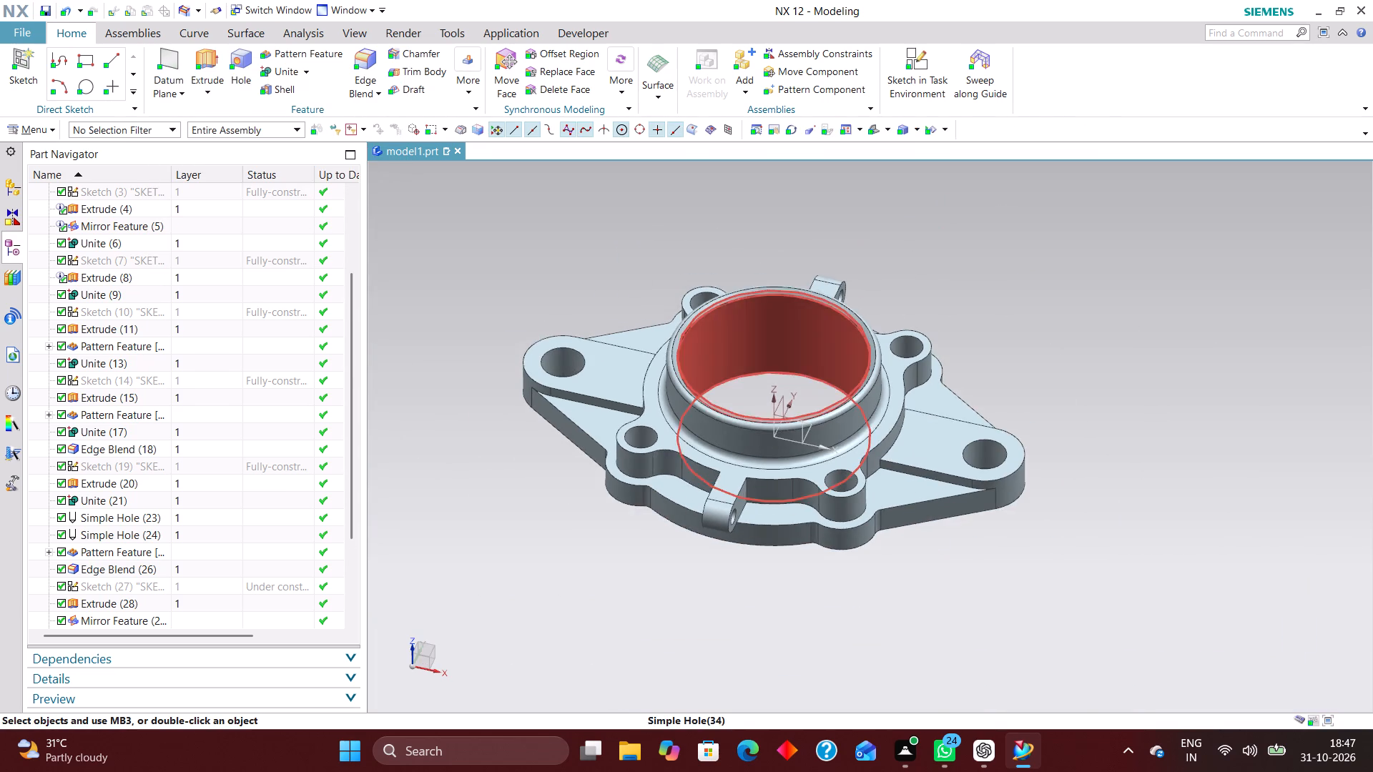
middle_drag(877, 280, 850, 271)
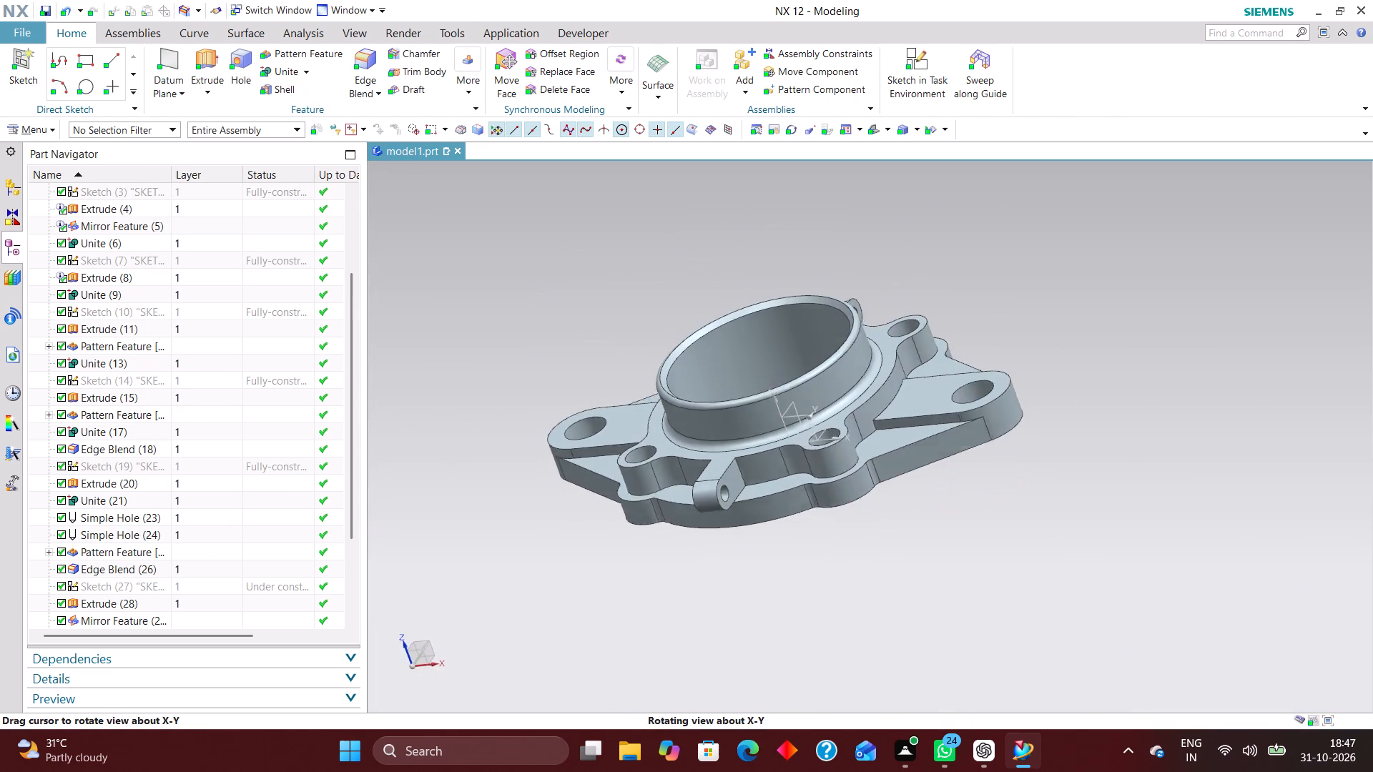
middle_drag(850, 271, 854, 258)
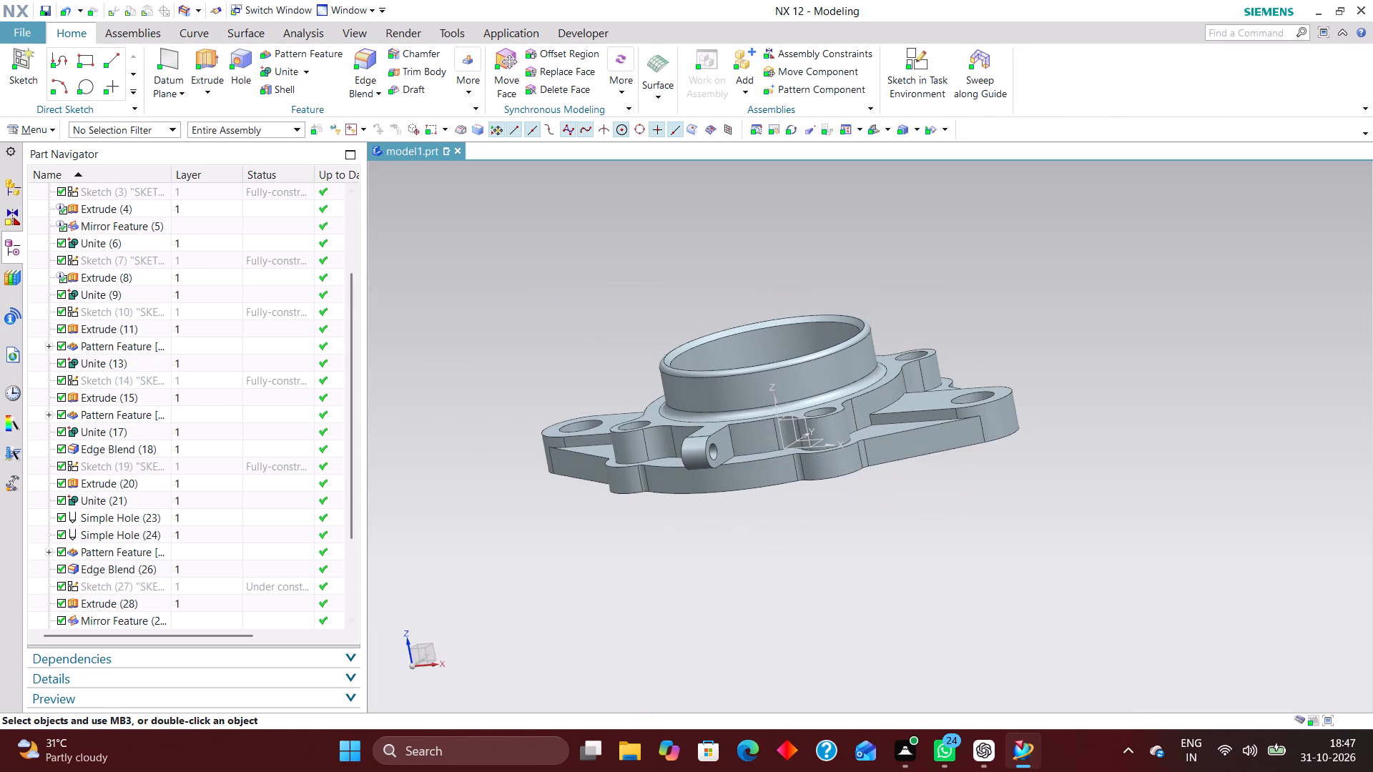
scroll(209, 485, down, 3)
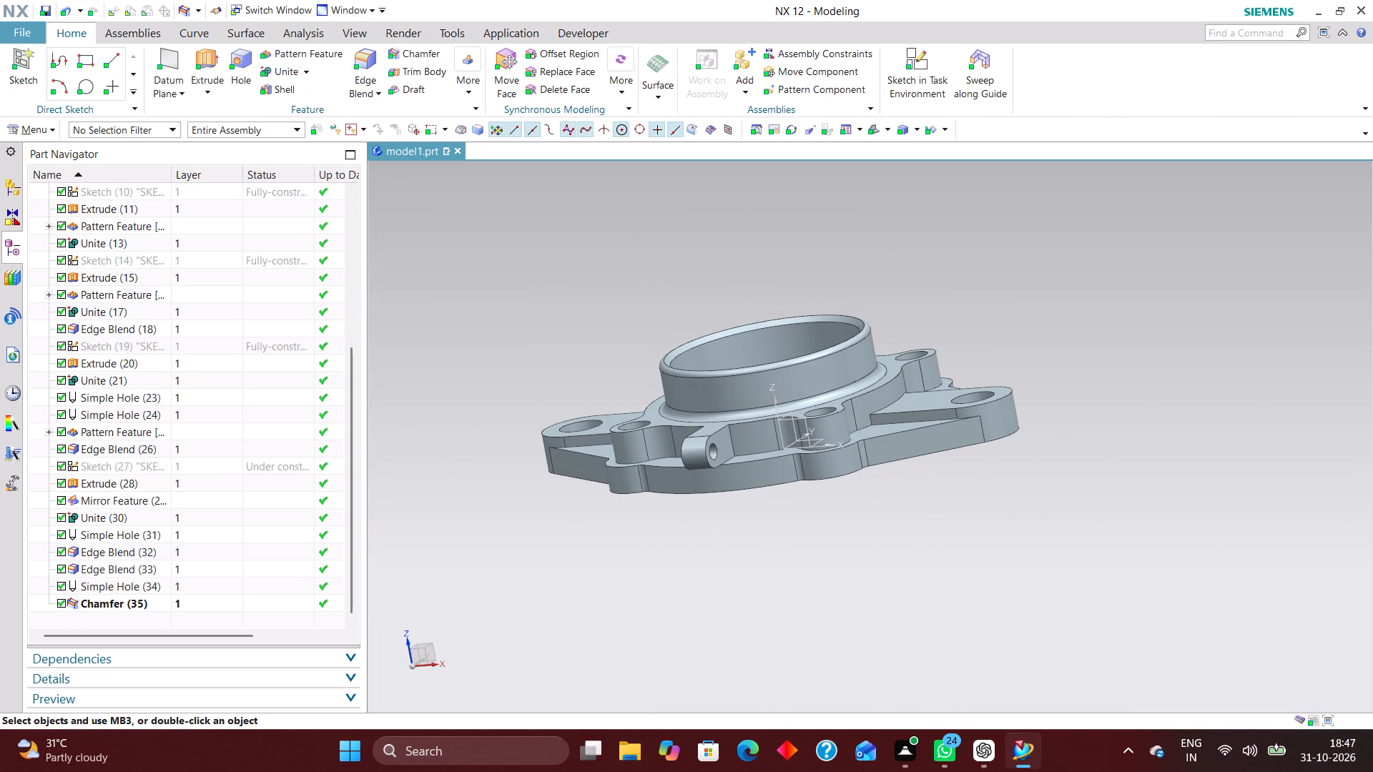
click(174, 536)
click(173, 584)
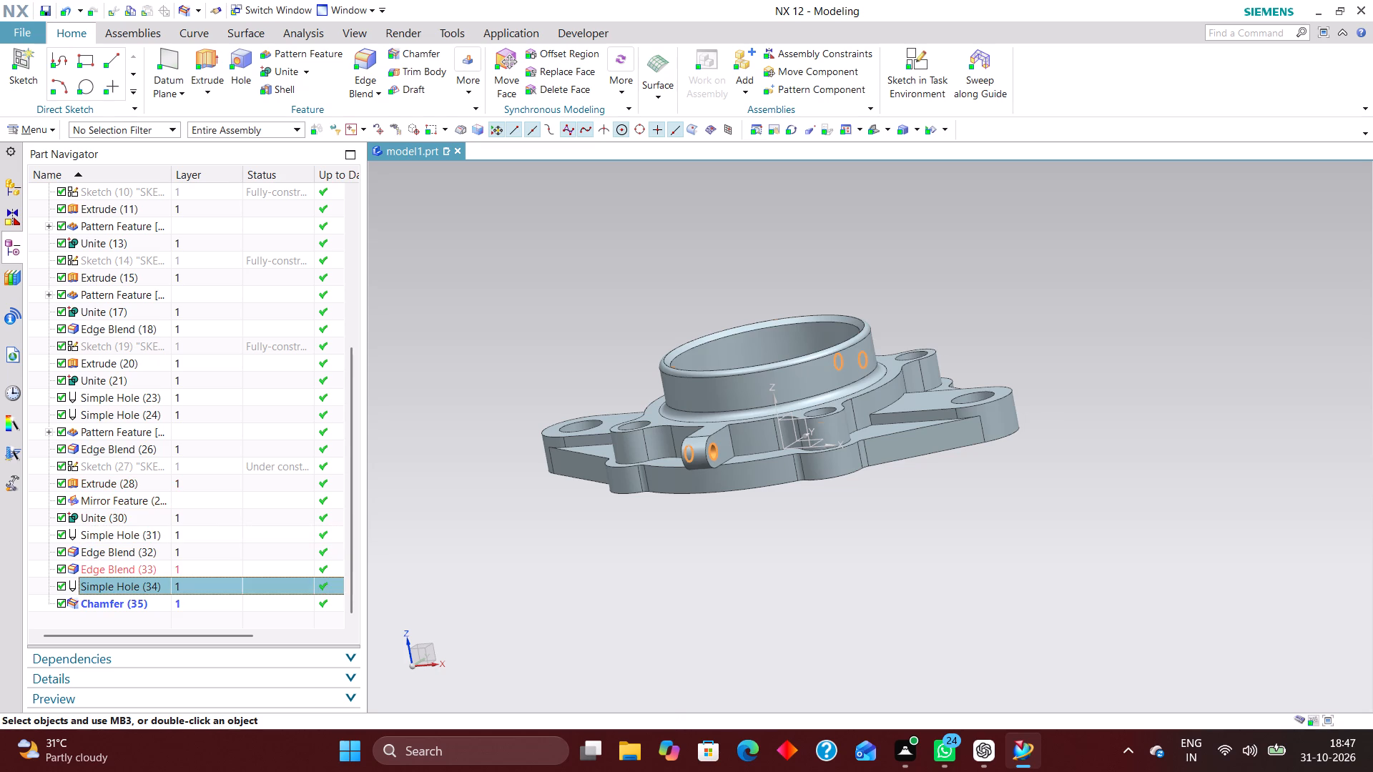
right_click(173, 583)
click(232, 279)
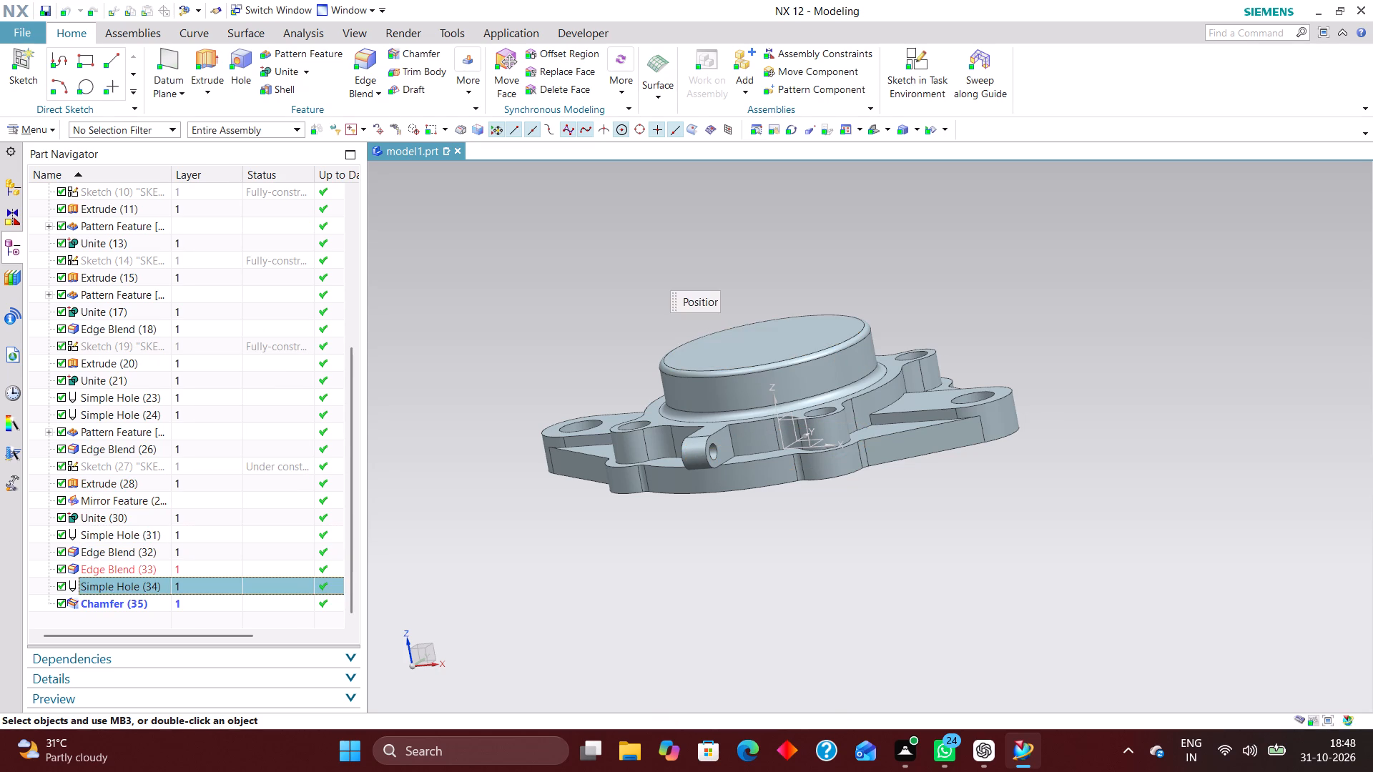
right_drag(1023, 284, 950, 284)
scroll(754, 300, up, 3)
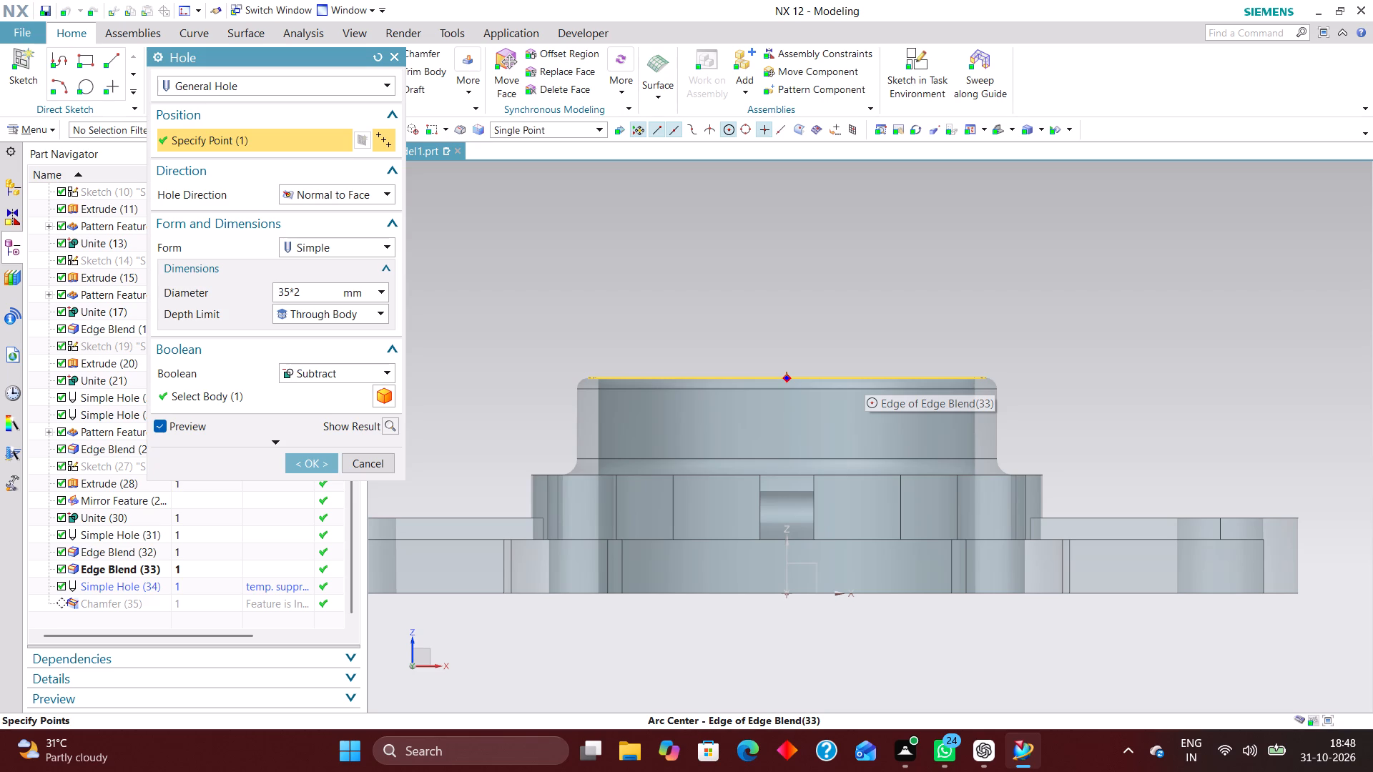
scroll(922, 369, down, 2)
scroll(793, 339, up, 3)
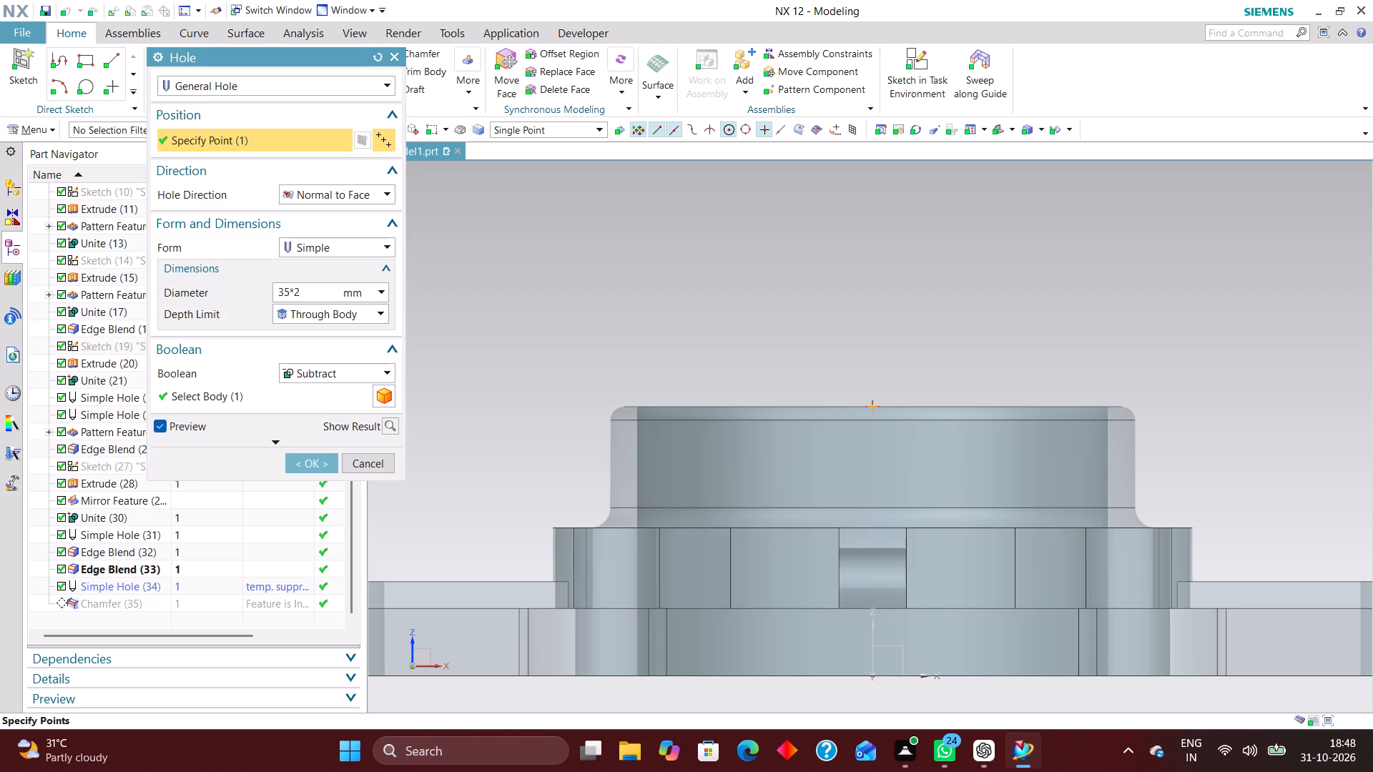
click(368, 313)
click(320, 335)
drag(301, 335, 242, 340)
text(20)
key(Return)
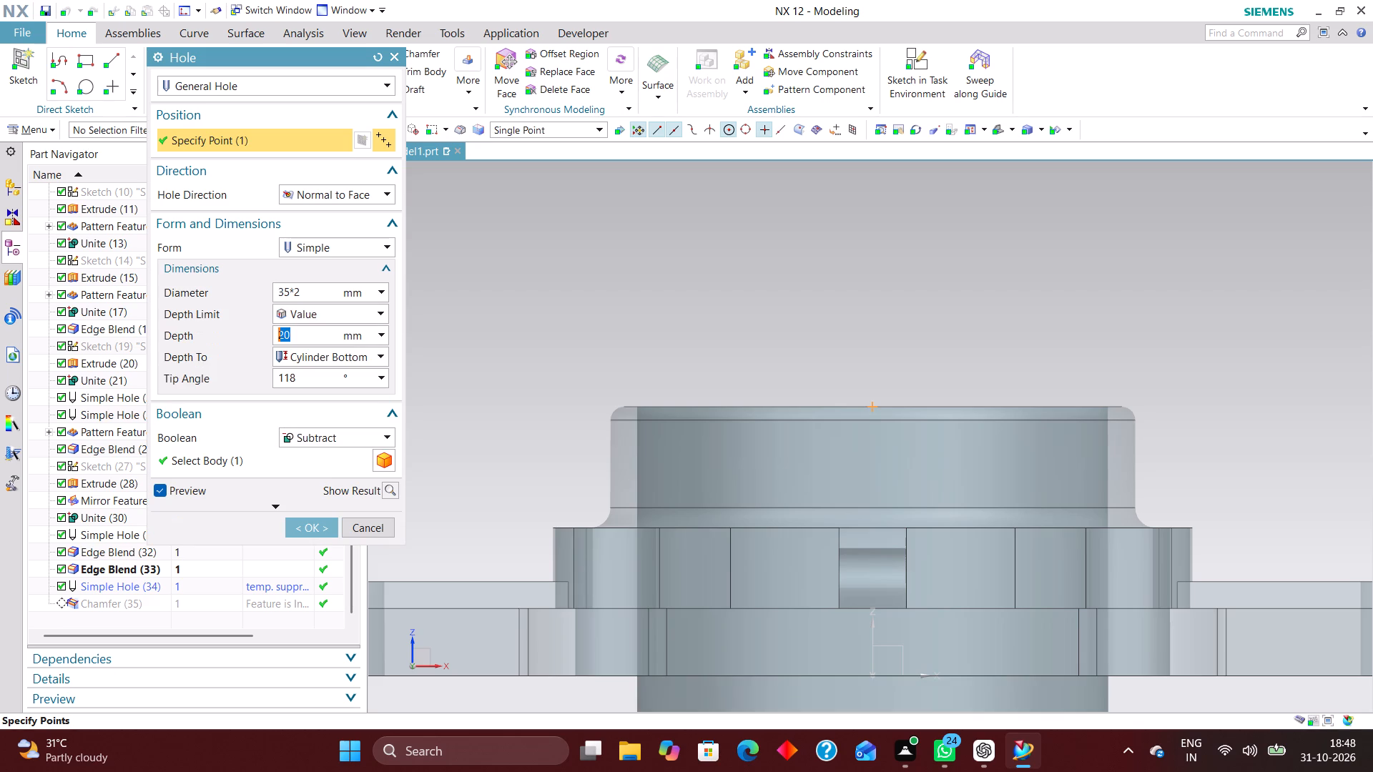
Set the central bore's tip angle to 0° for a flat floor.
drag(305, 380, 264, 381)
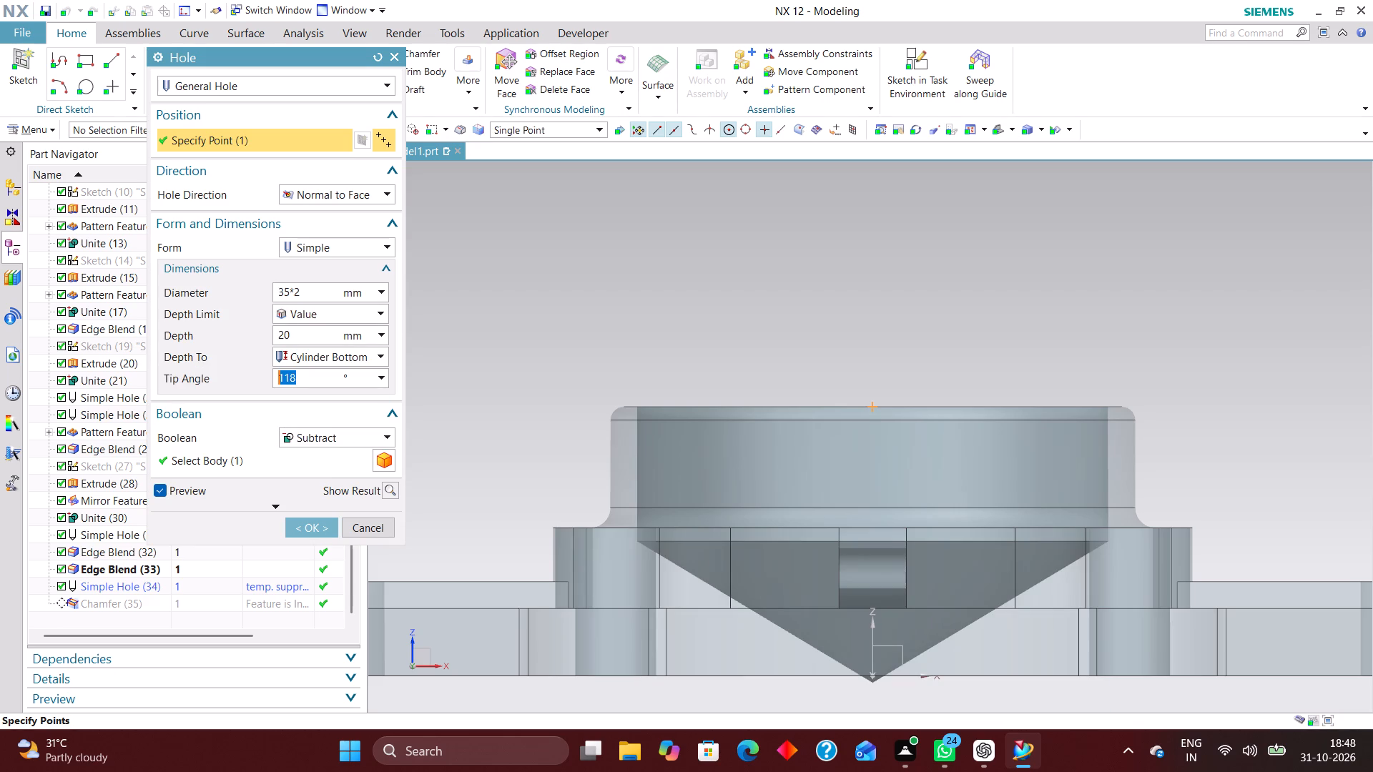
key(0)
key(Return)
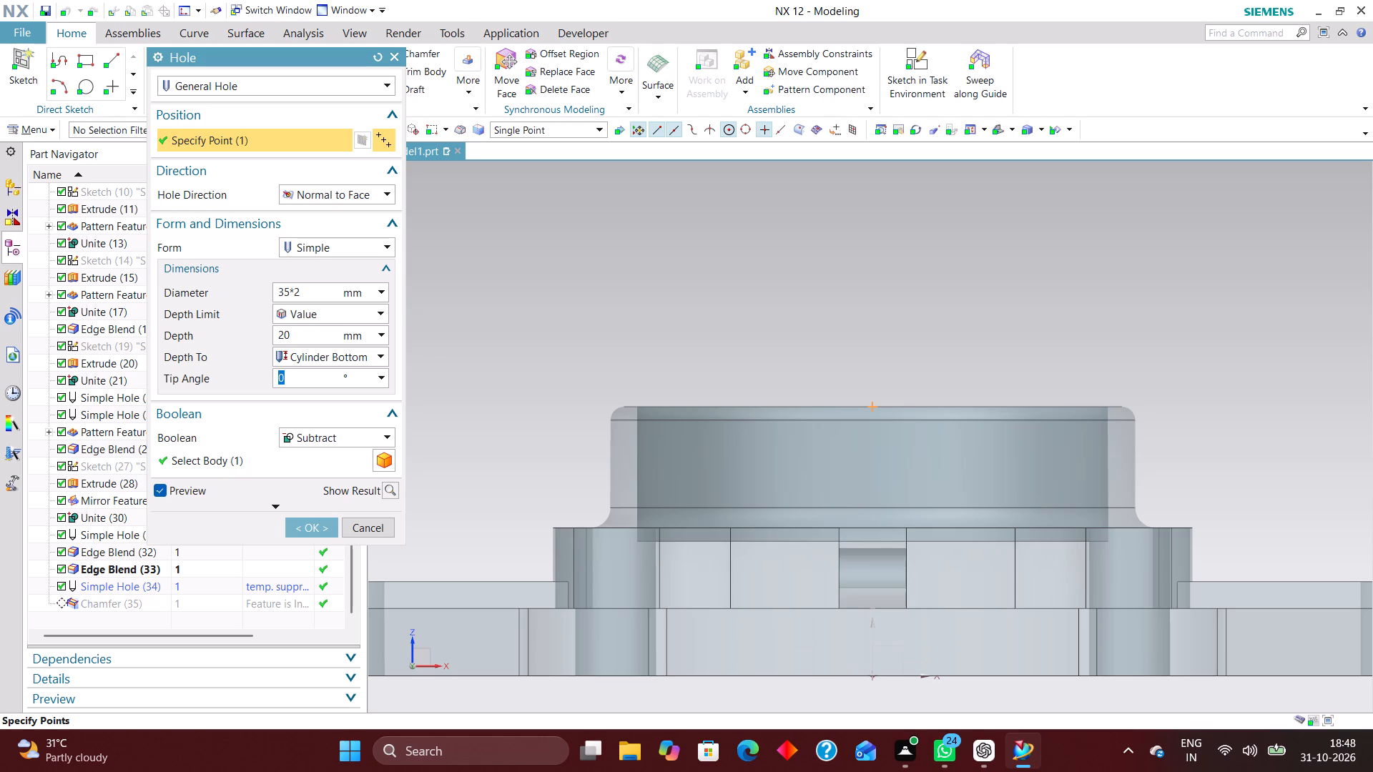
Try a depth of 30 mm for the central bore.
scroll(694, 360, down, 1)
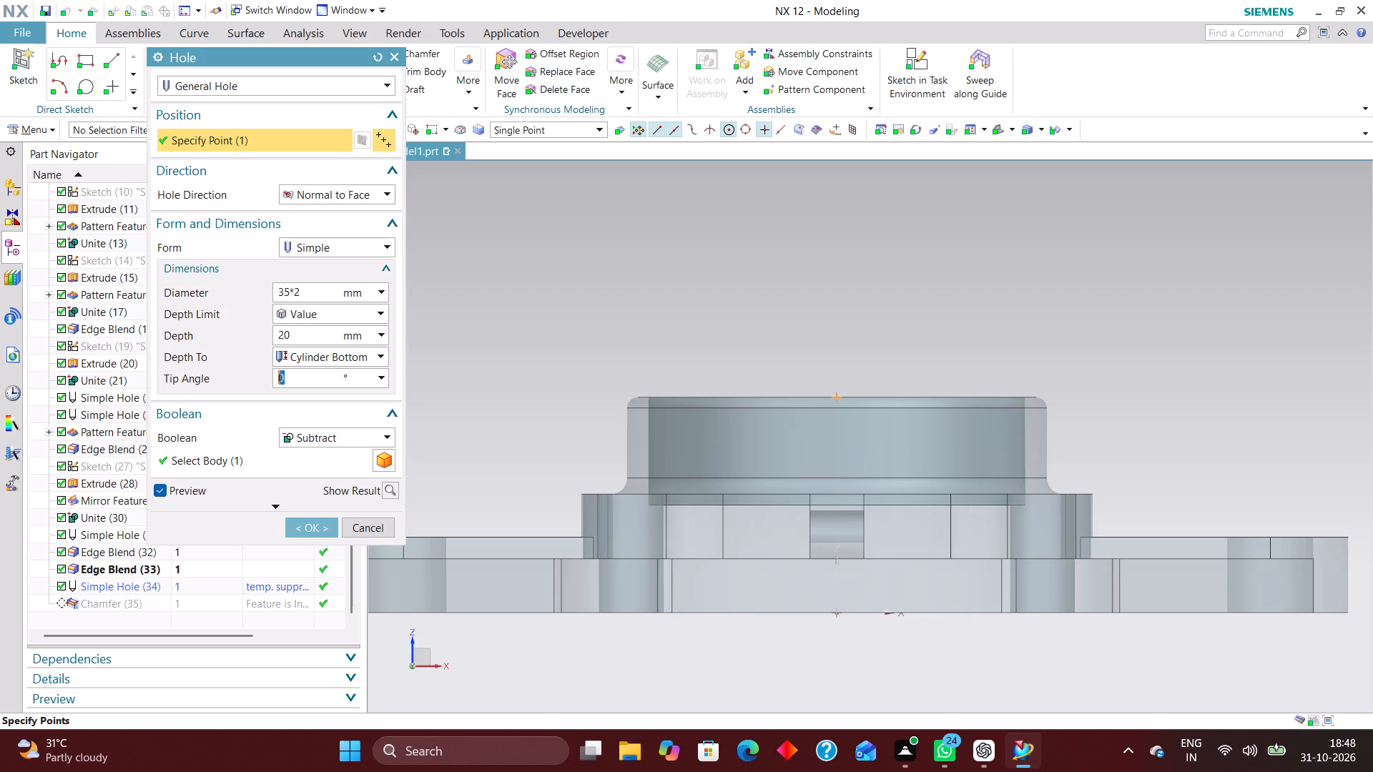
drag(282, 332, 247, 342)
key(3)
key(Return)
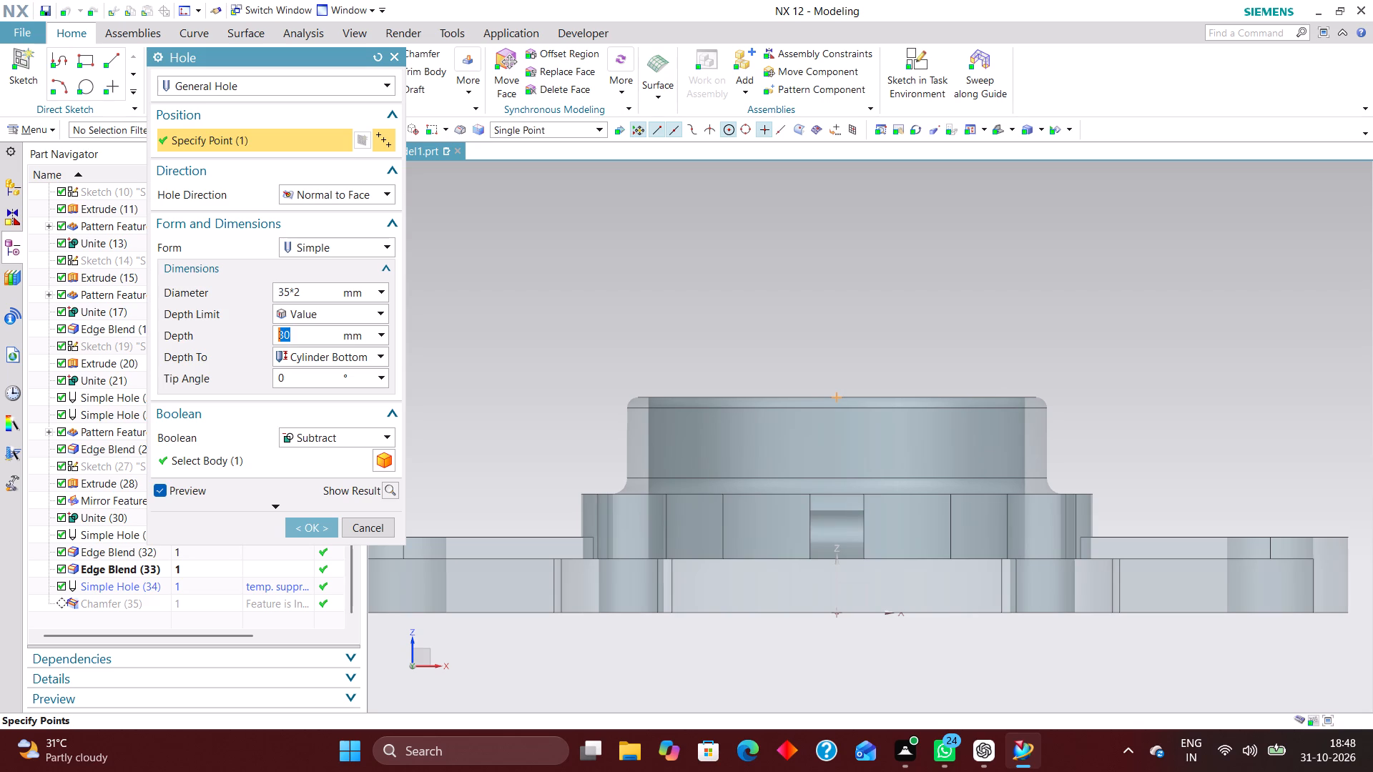
Set the central bore's depth to 28 mm and accept the hole edit.
scroll(694, 572, up, 3)
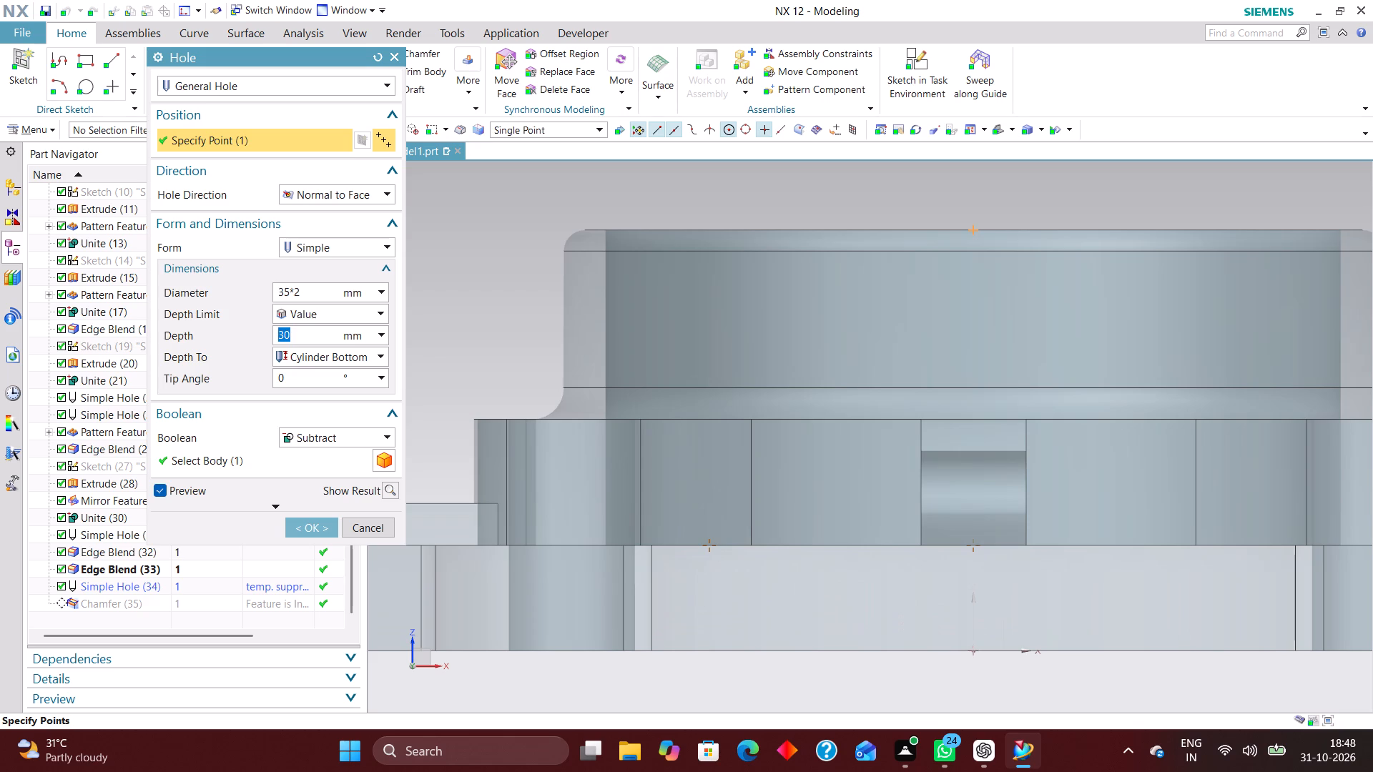
text(28)
key(Return)
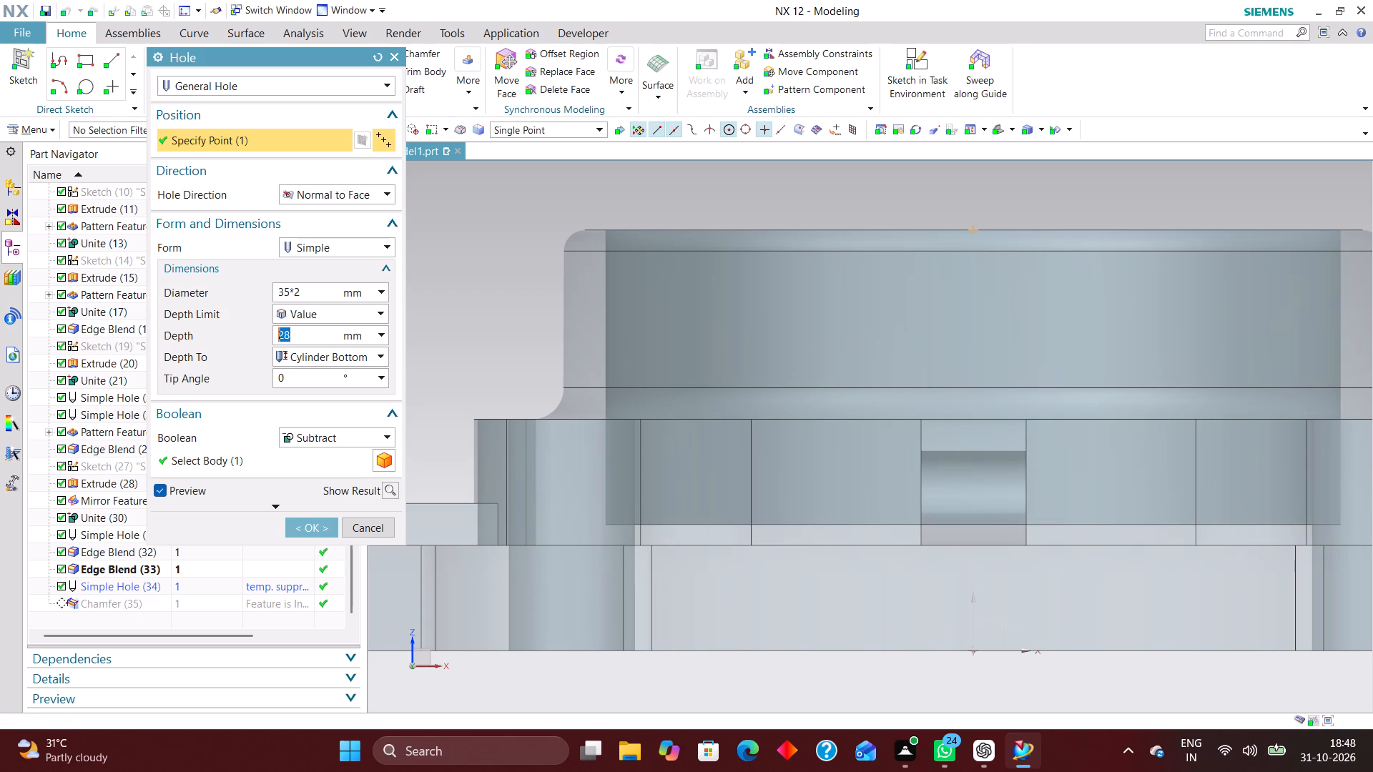
click(318, 529)
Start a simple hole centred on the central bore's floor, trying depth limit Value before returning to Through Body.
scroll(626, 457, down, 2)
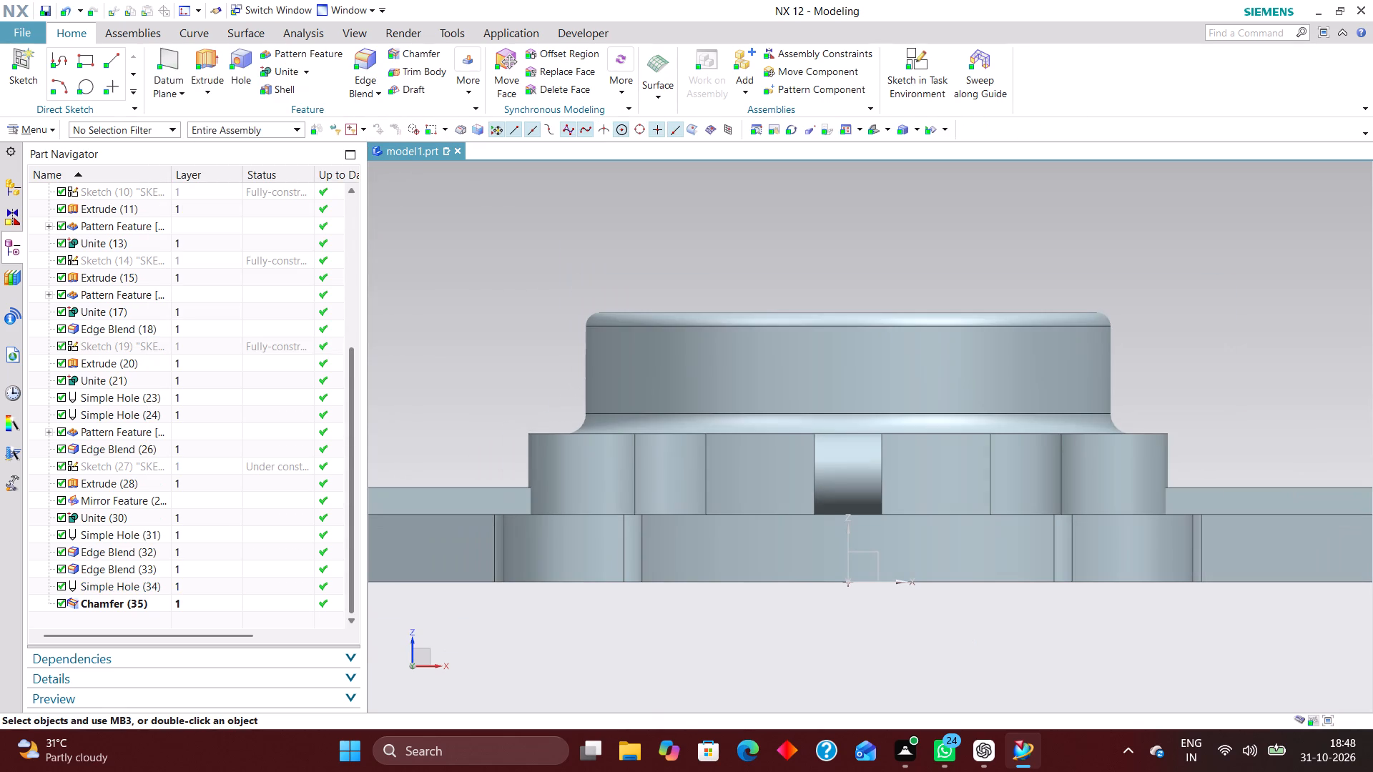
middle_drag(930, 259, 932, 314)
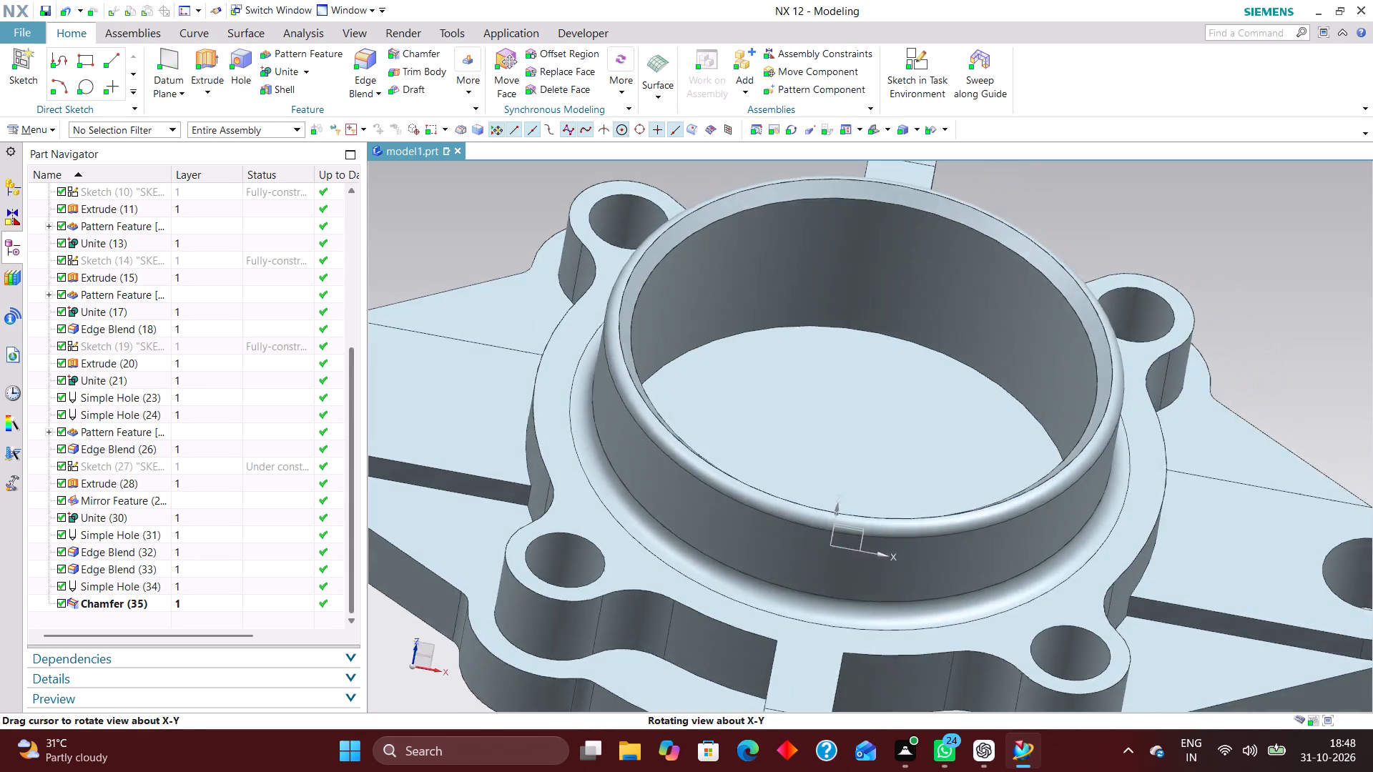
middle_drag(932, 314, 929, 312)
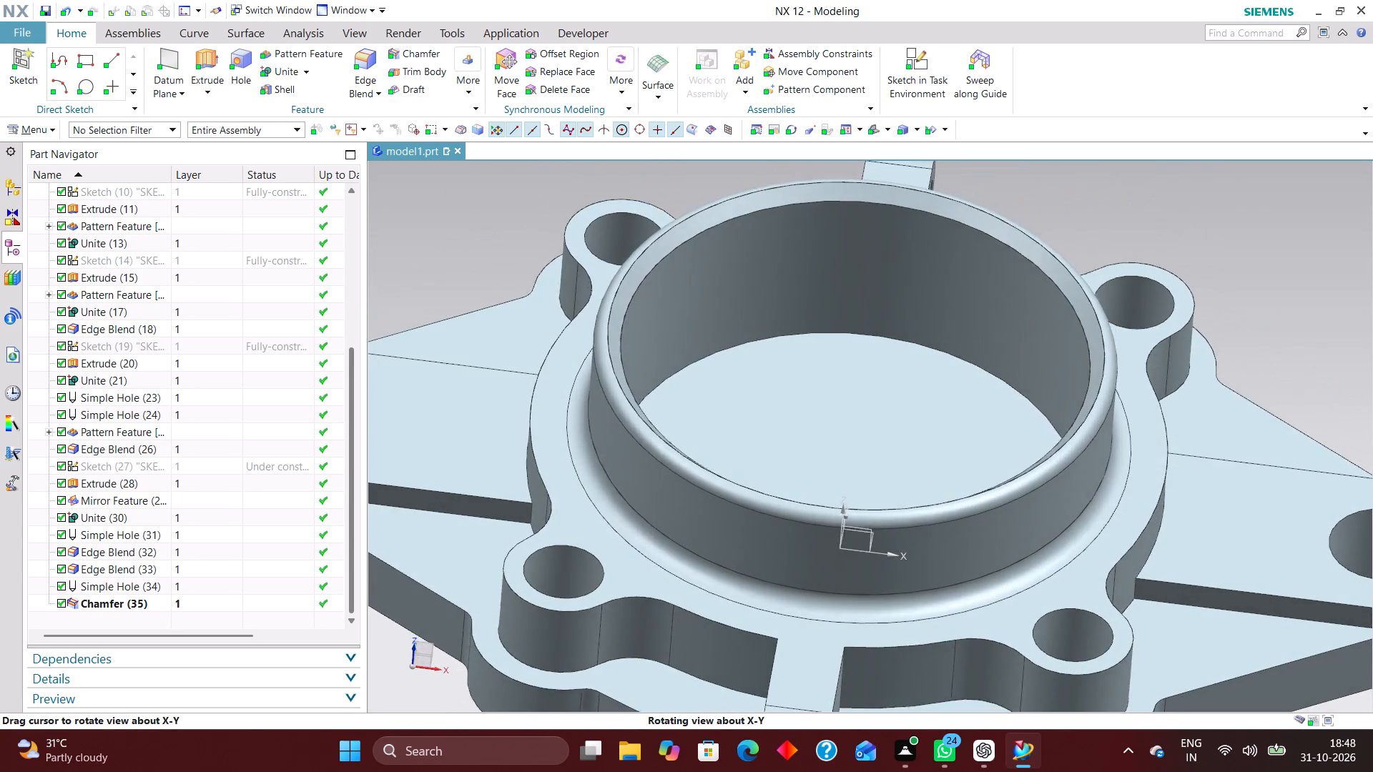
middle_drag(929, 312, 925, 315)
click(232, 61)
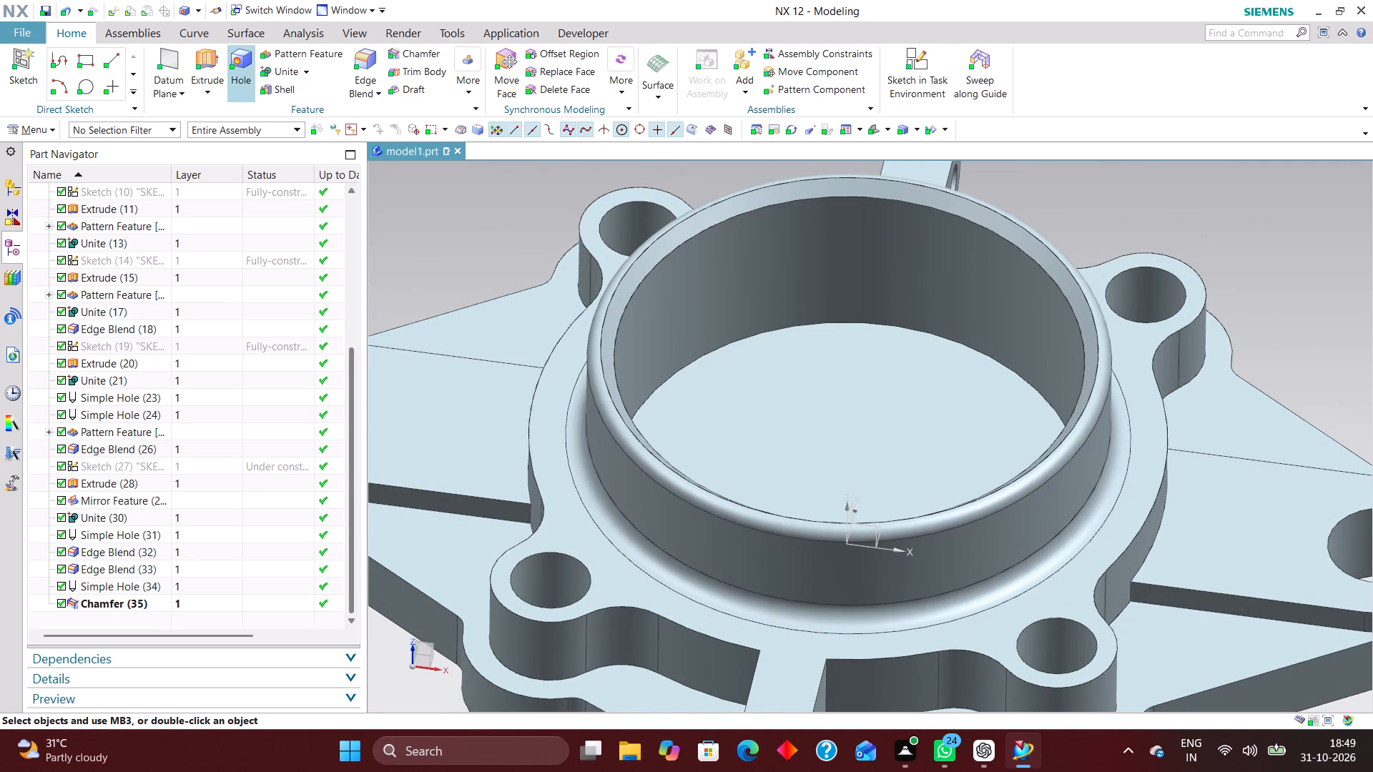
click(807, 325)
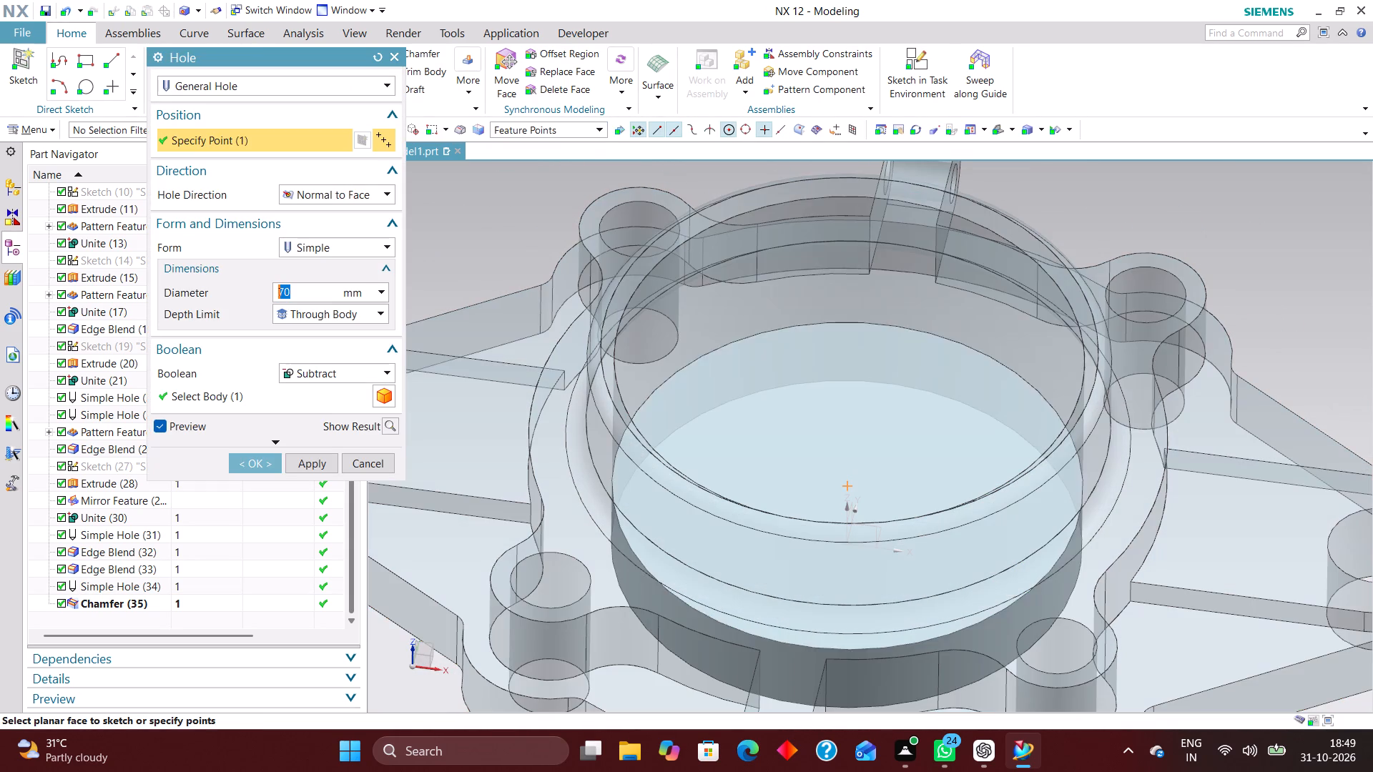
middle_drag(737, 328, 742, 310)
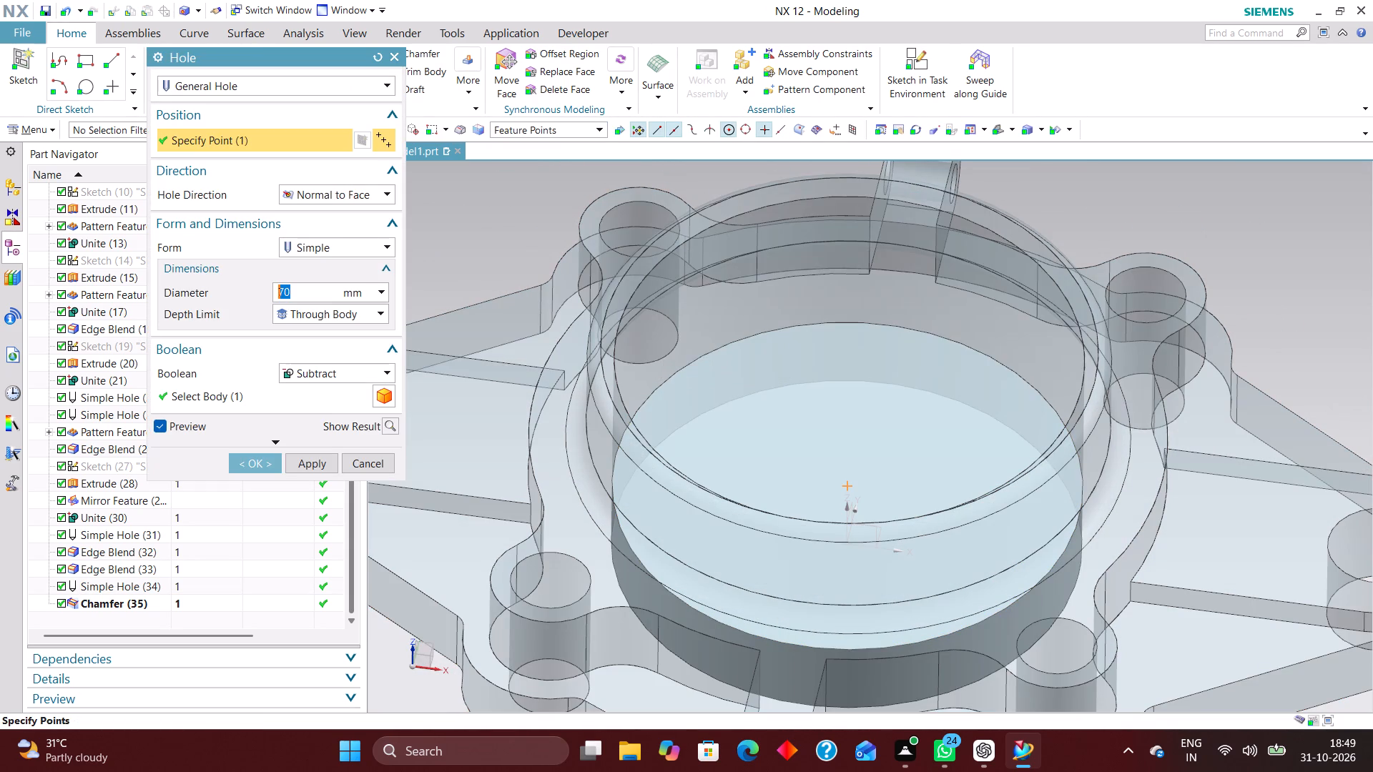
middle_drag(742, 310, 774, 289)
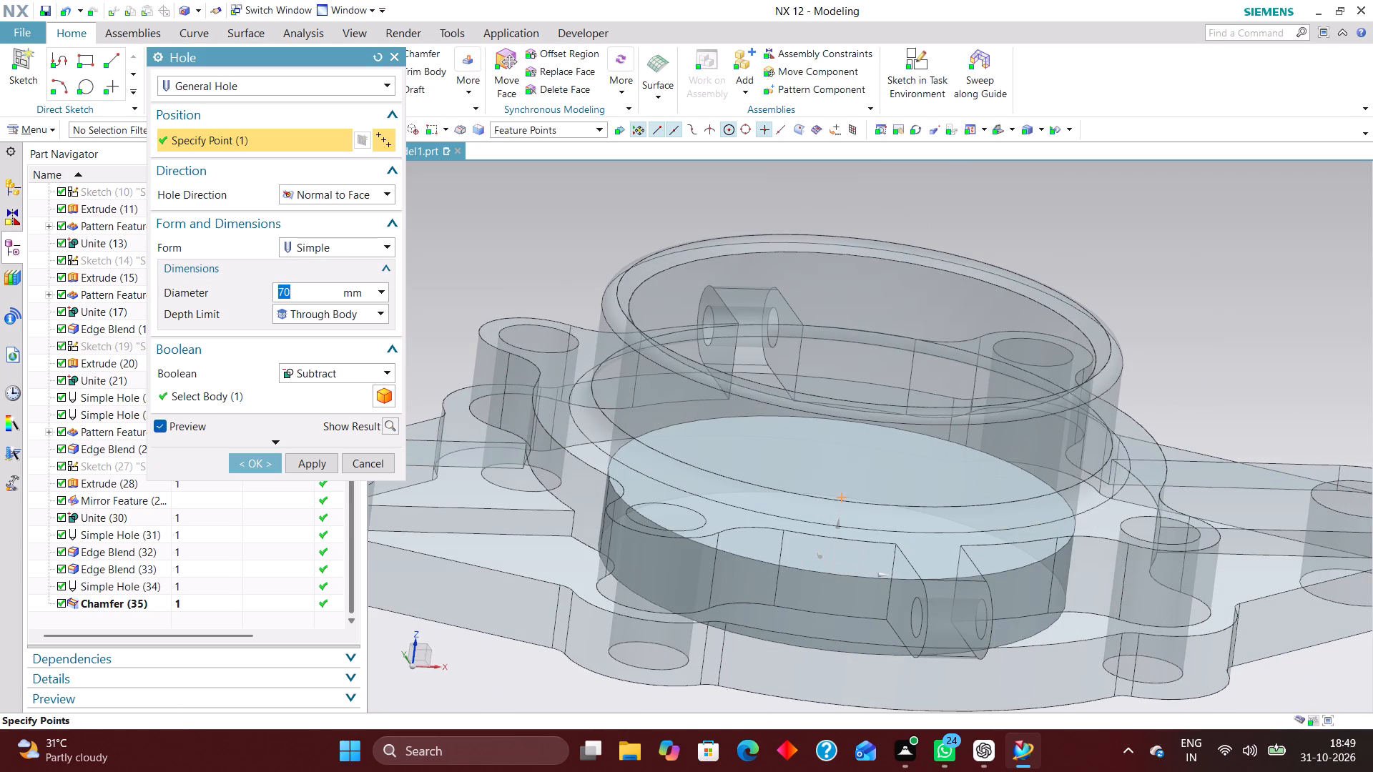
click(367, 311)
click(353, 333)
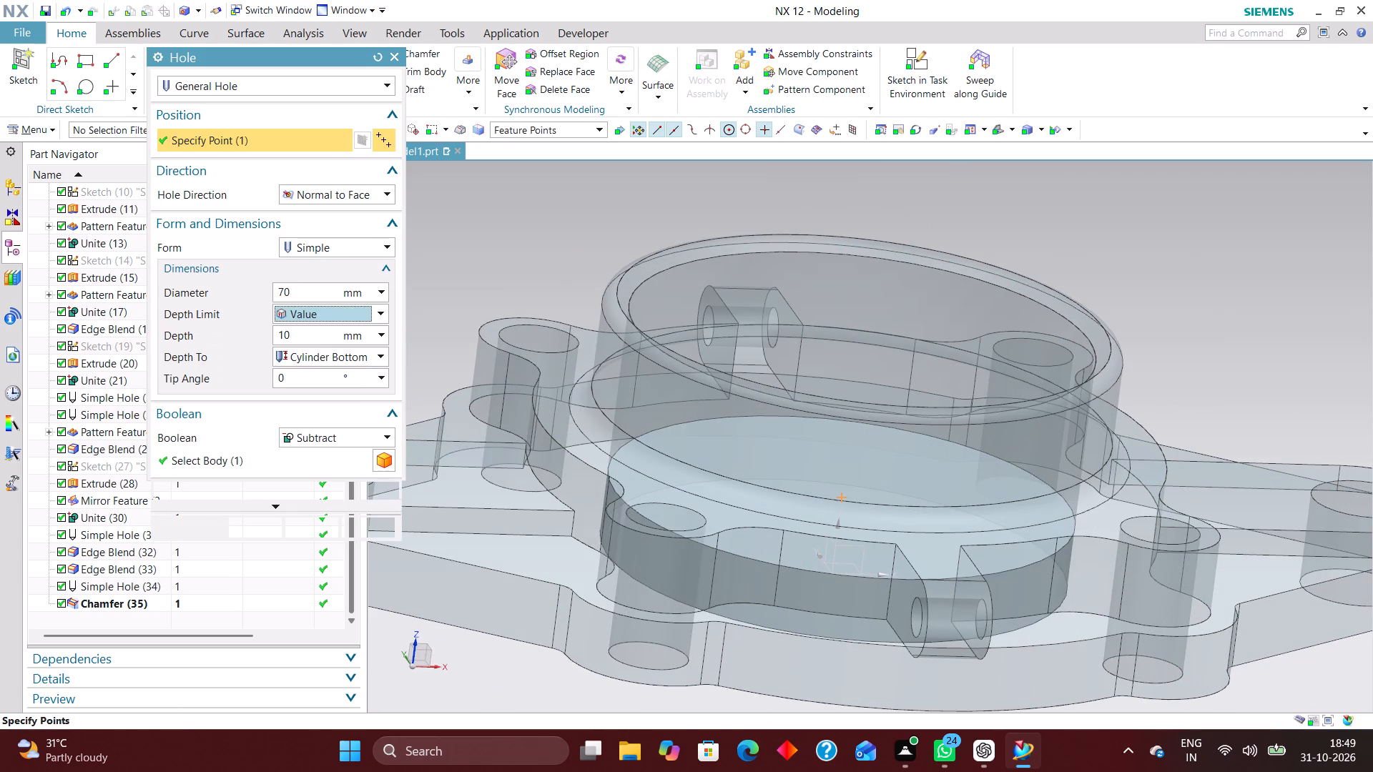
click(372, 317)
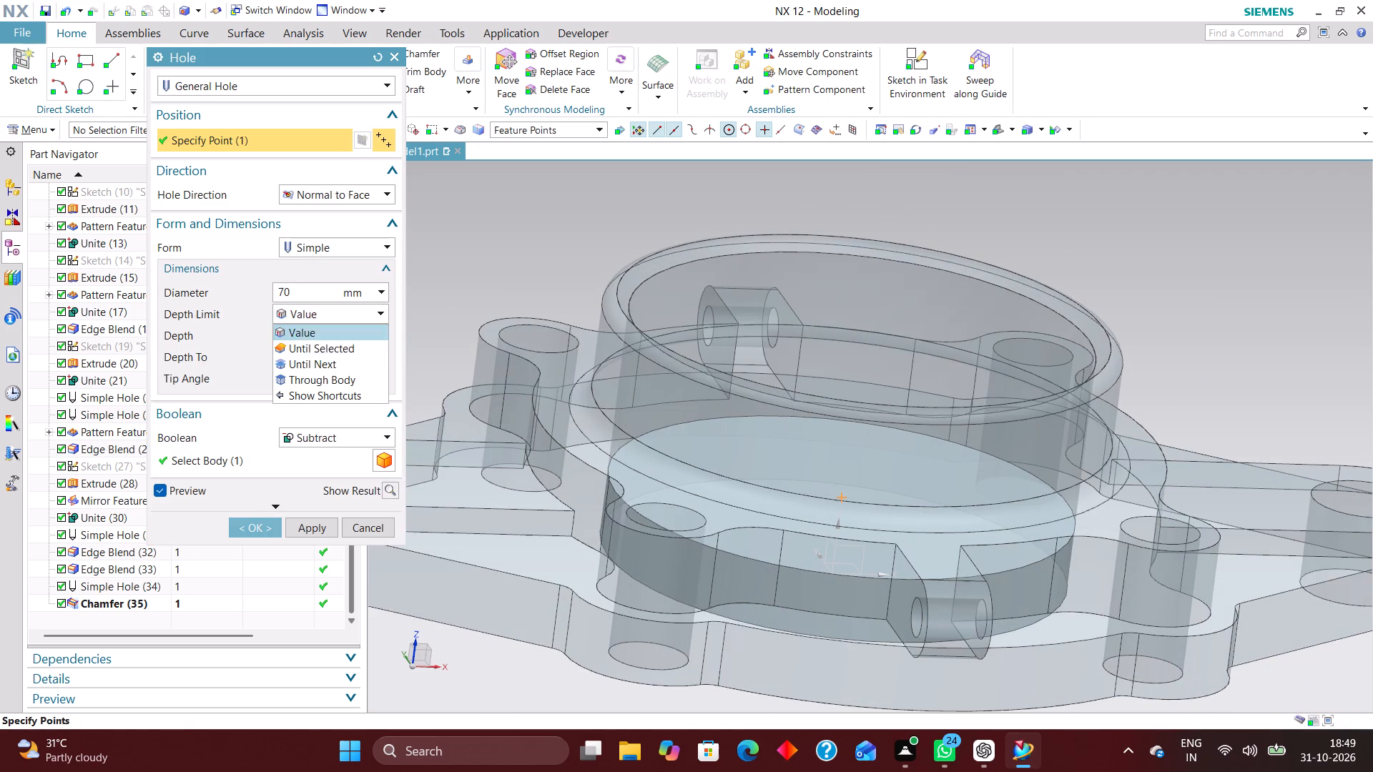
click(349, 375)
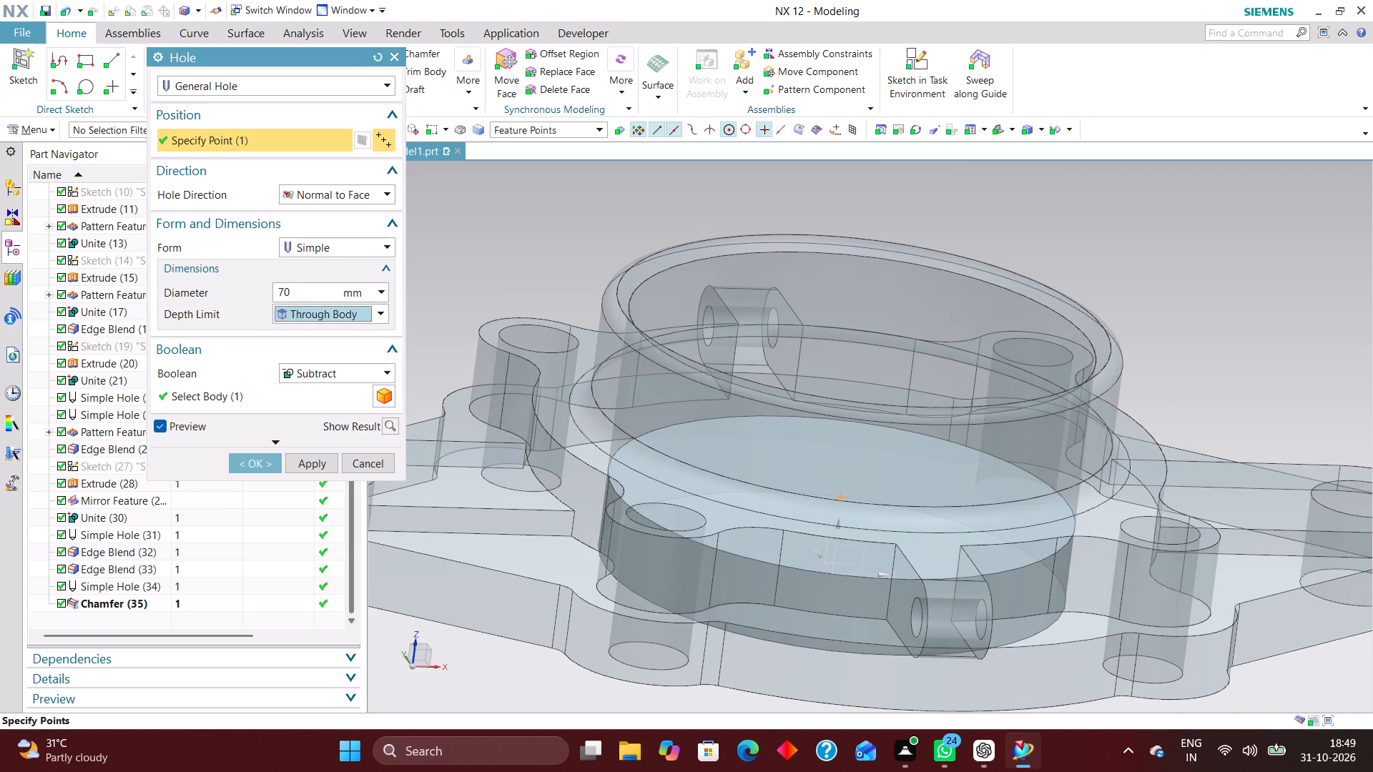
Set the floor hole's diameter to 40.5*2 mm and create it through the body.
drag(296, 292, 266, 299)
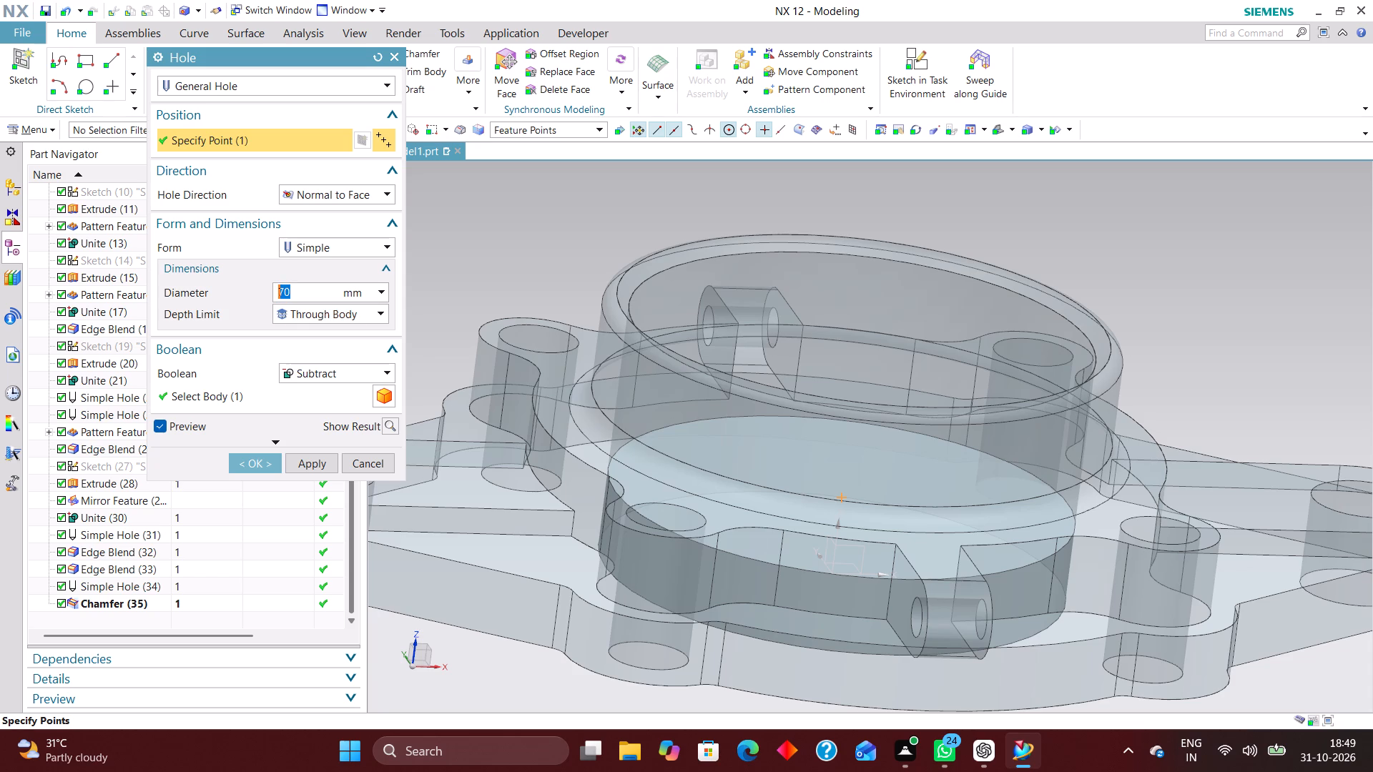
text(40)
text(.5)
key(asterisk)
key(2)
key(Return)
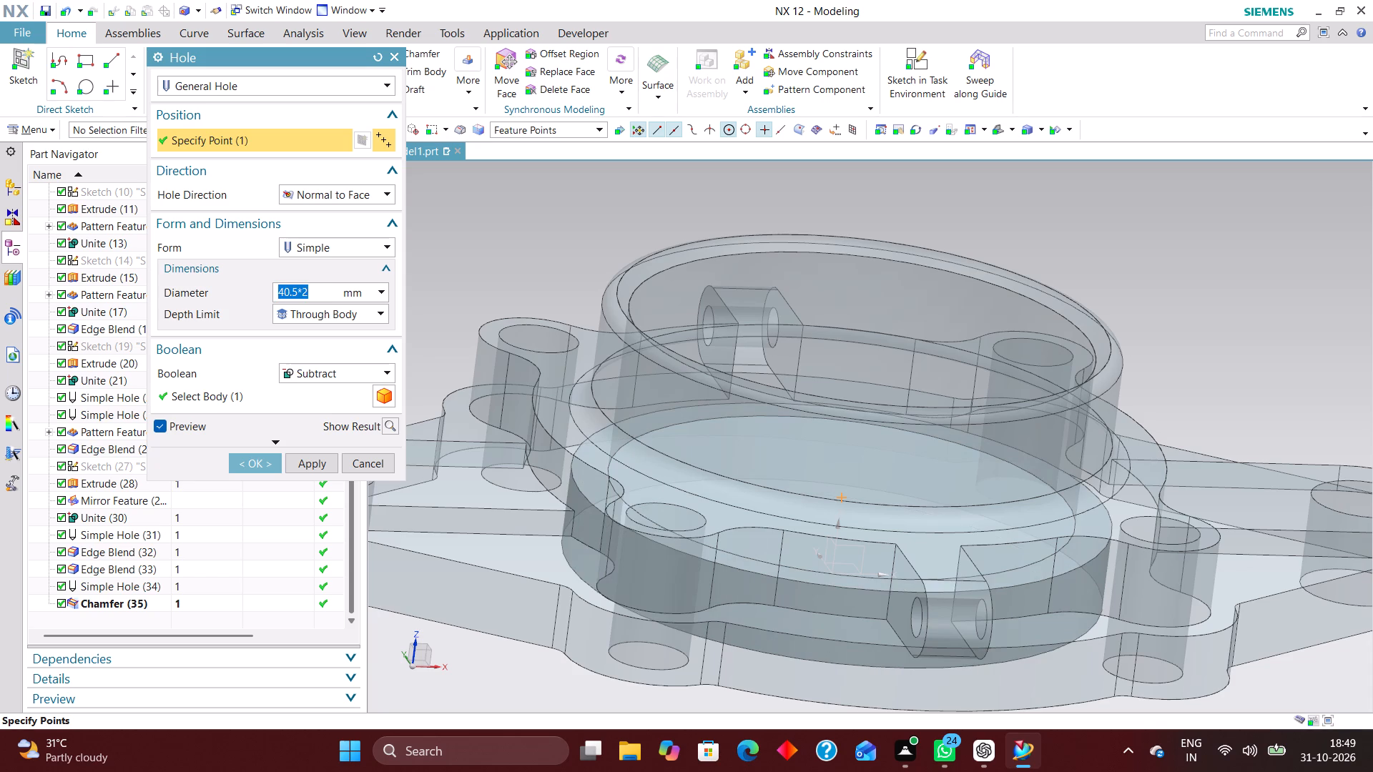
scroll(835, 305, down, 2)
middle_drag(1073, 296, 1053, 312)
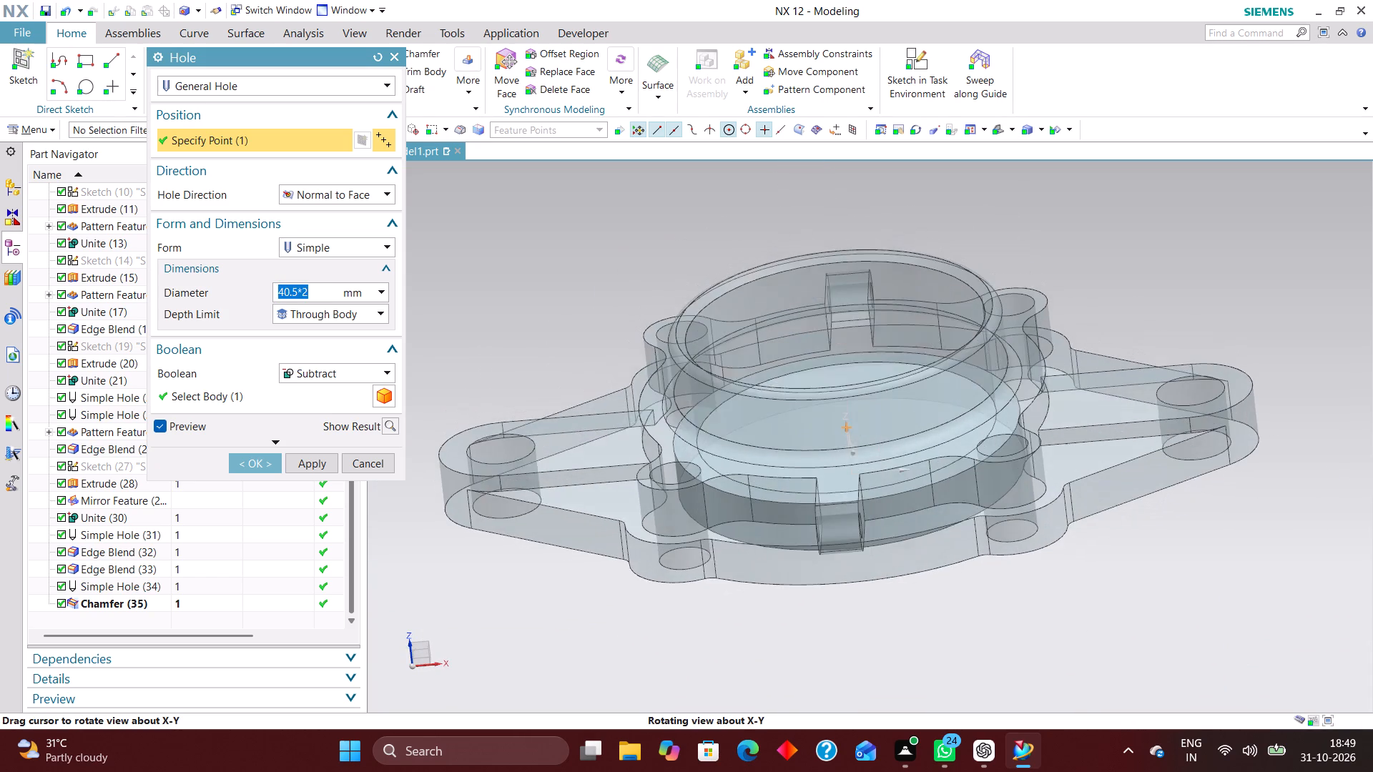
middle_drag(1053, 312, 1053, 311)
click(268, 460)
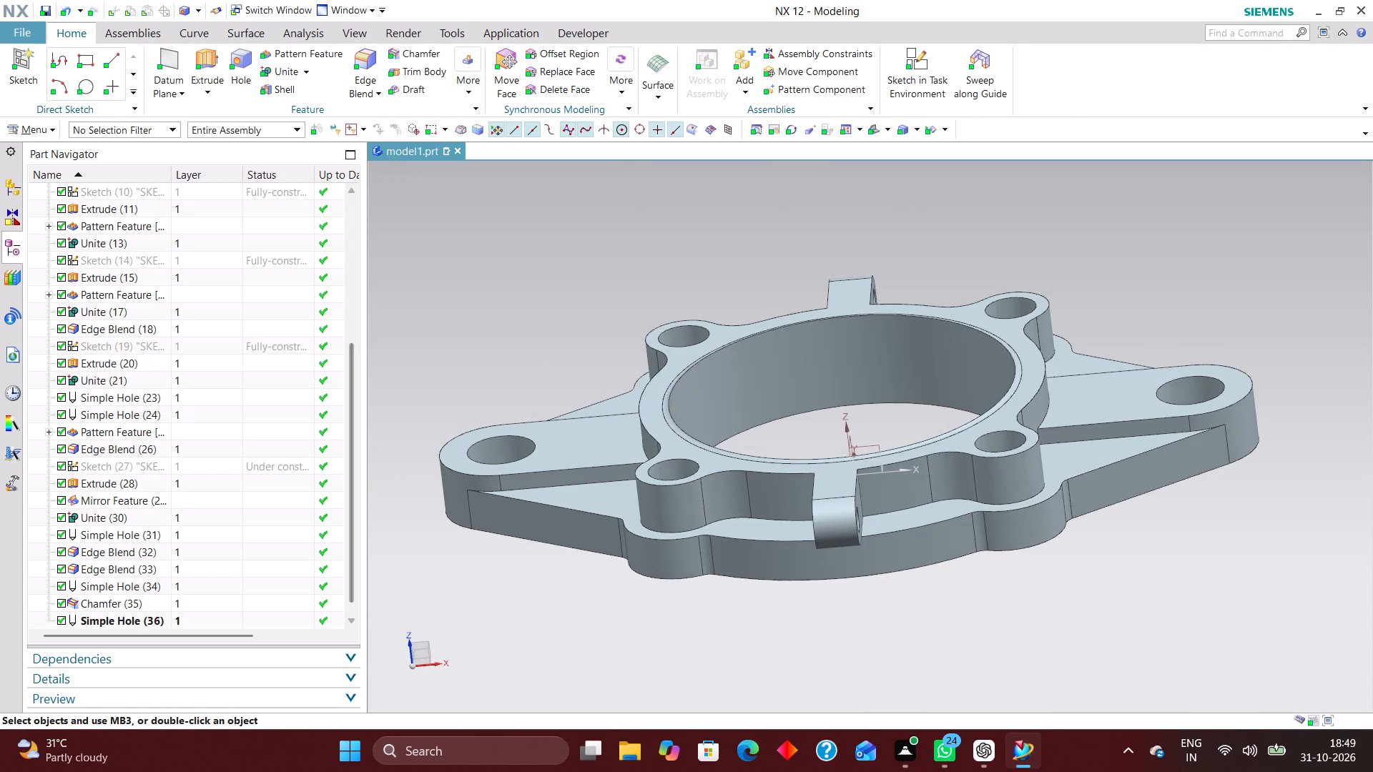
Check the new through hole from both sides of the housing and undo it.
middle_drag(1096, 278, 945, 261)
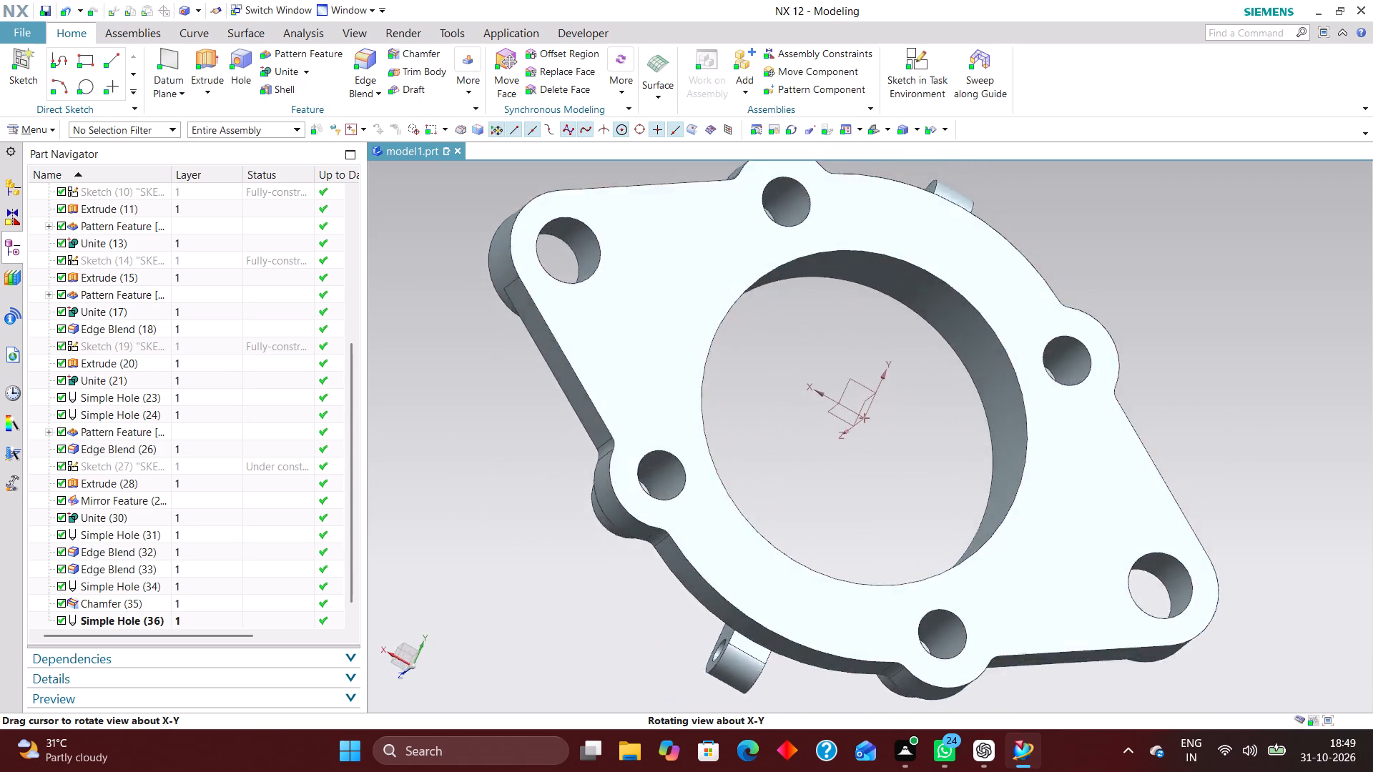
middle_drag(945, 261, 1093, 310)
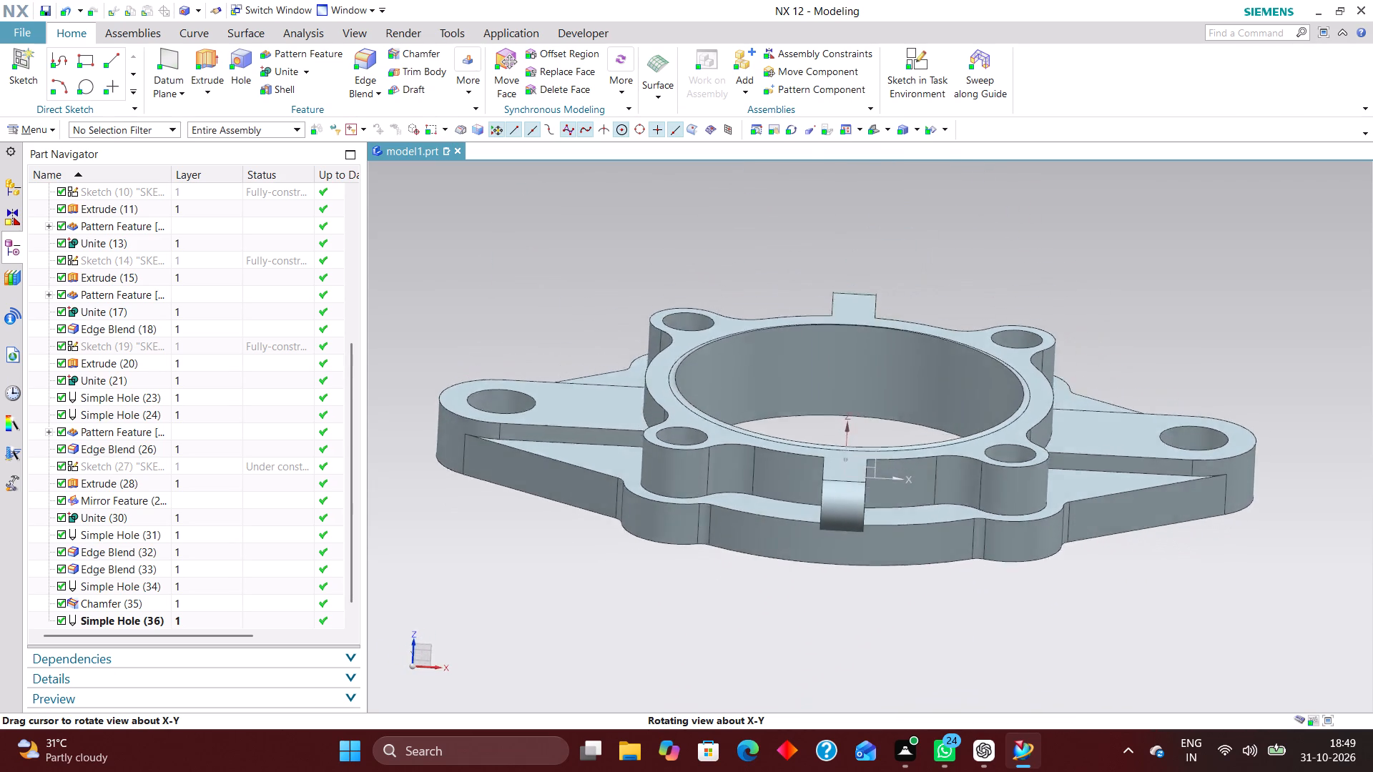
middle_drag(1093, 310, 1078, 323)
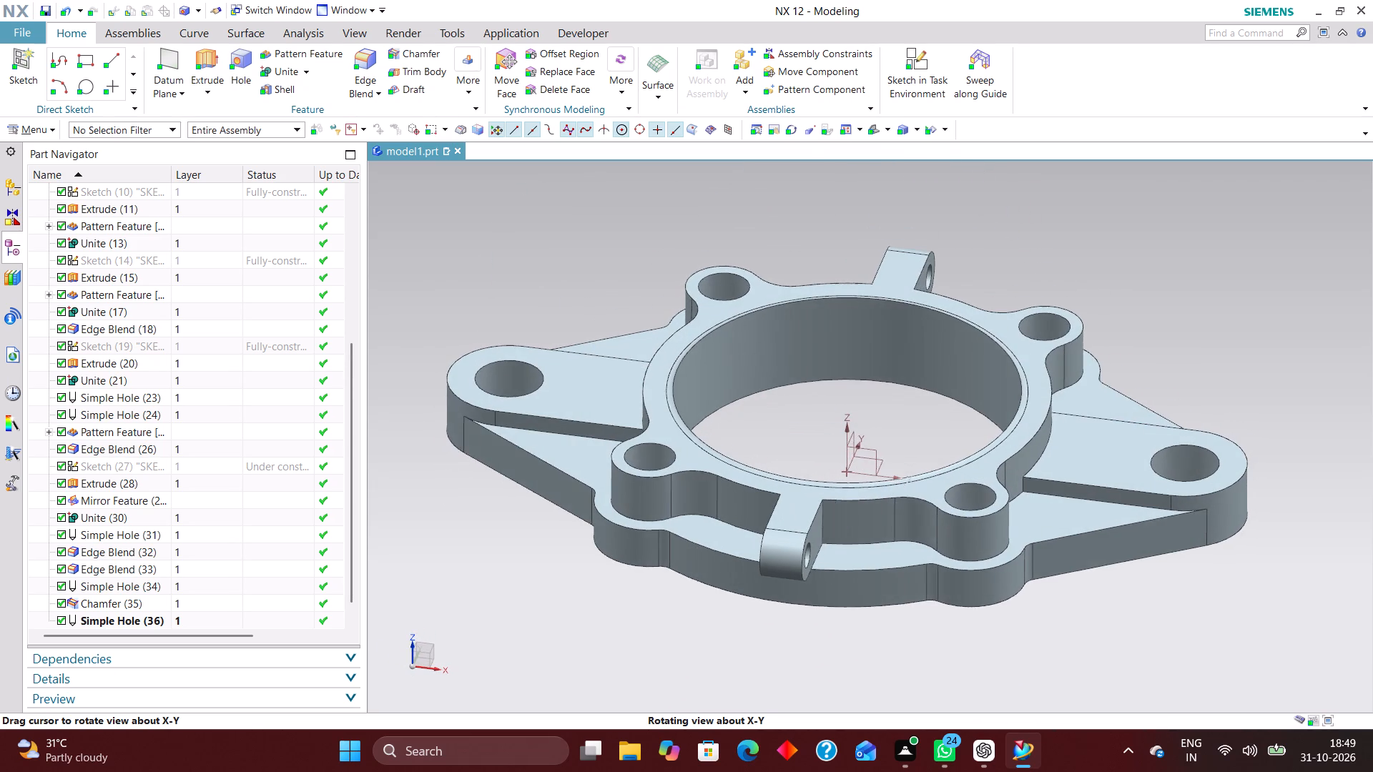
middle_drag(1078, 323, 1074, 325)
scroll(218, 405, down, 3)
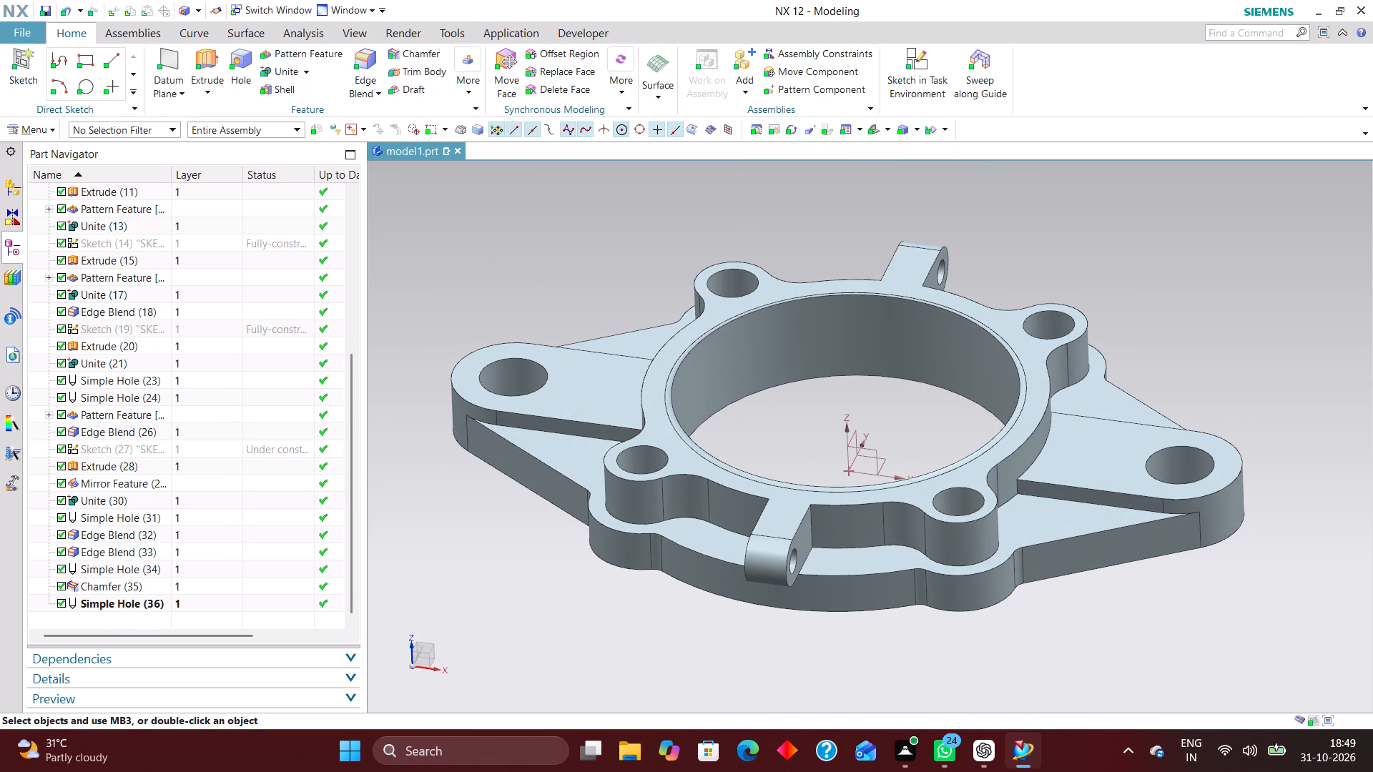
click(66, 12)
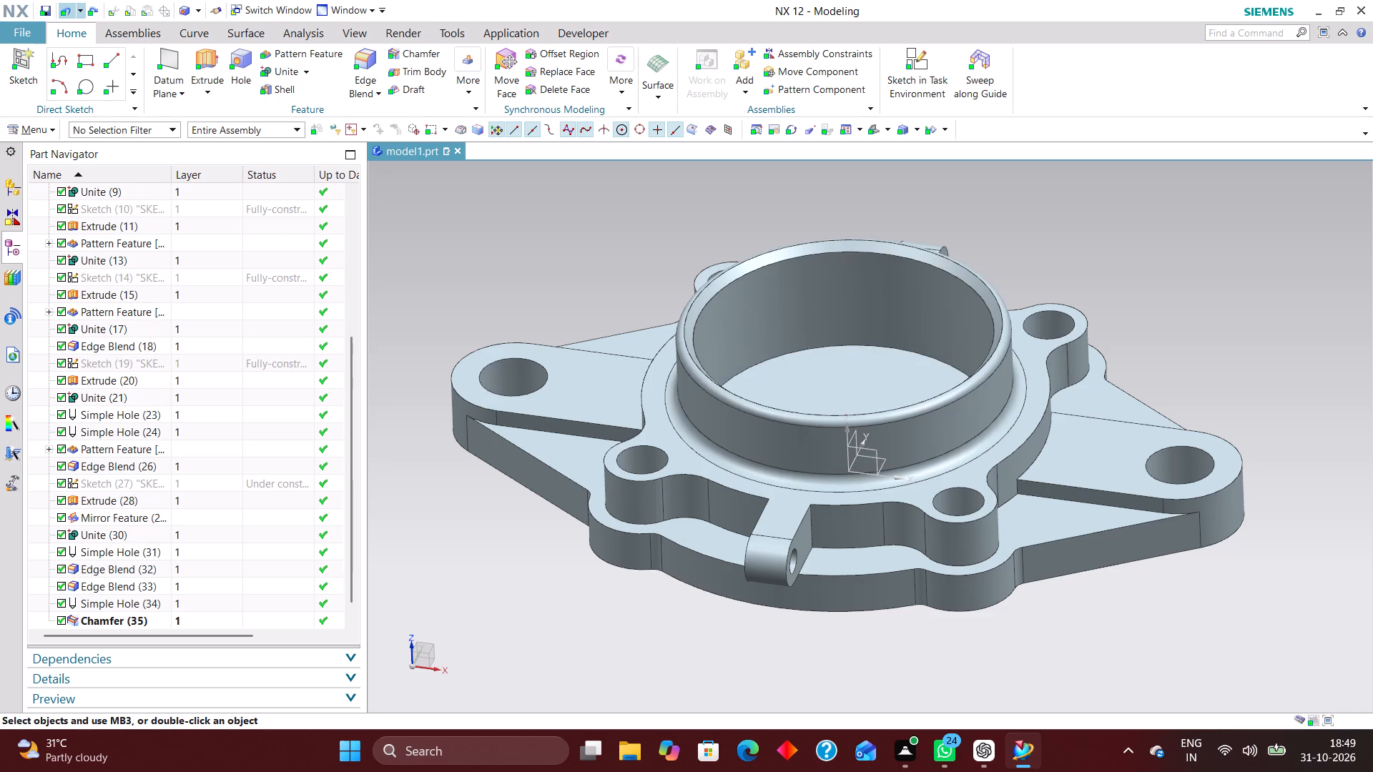
Undo back to Edge Blend (33), reverting the central bore's depth edit, its chamfer and the bore itself.
middle_drag(1151, 293, 1137, 317)
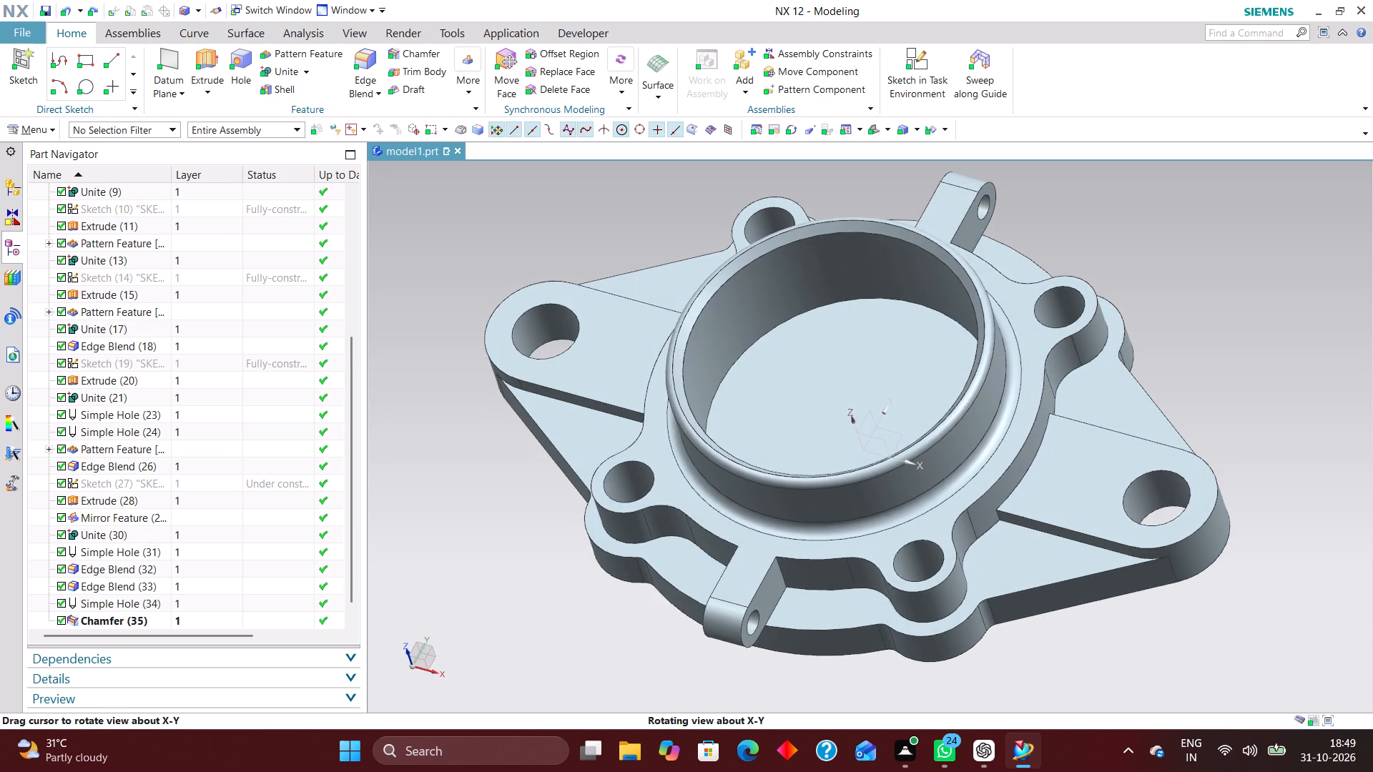
middle_drag(1137, 317, 1171, 274)
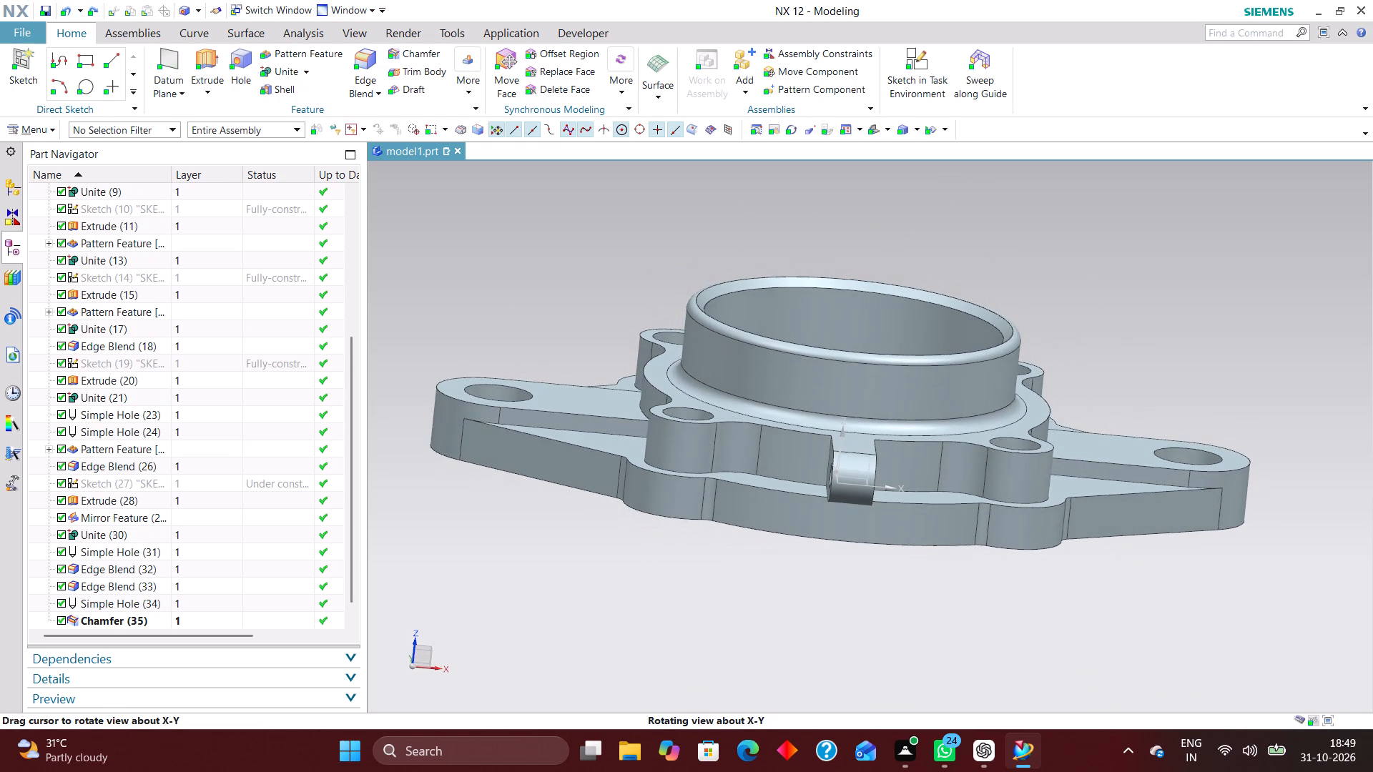
middle_drag(1171, 274, 1136, 302)
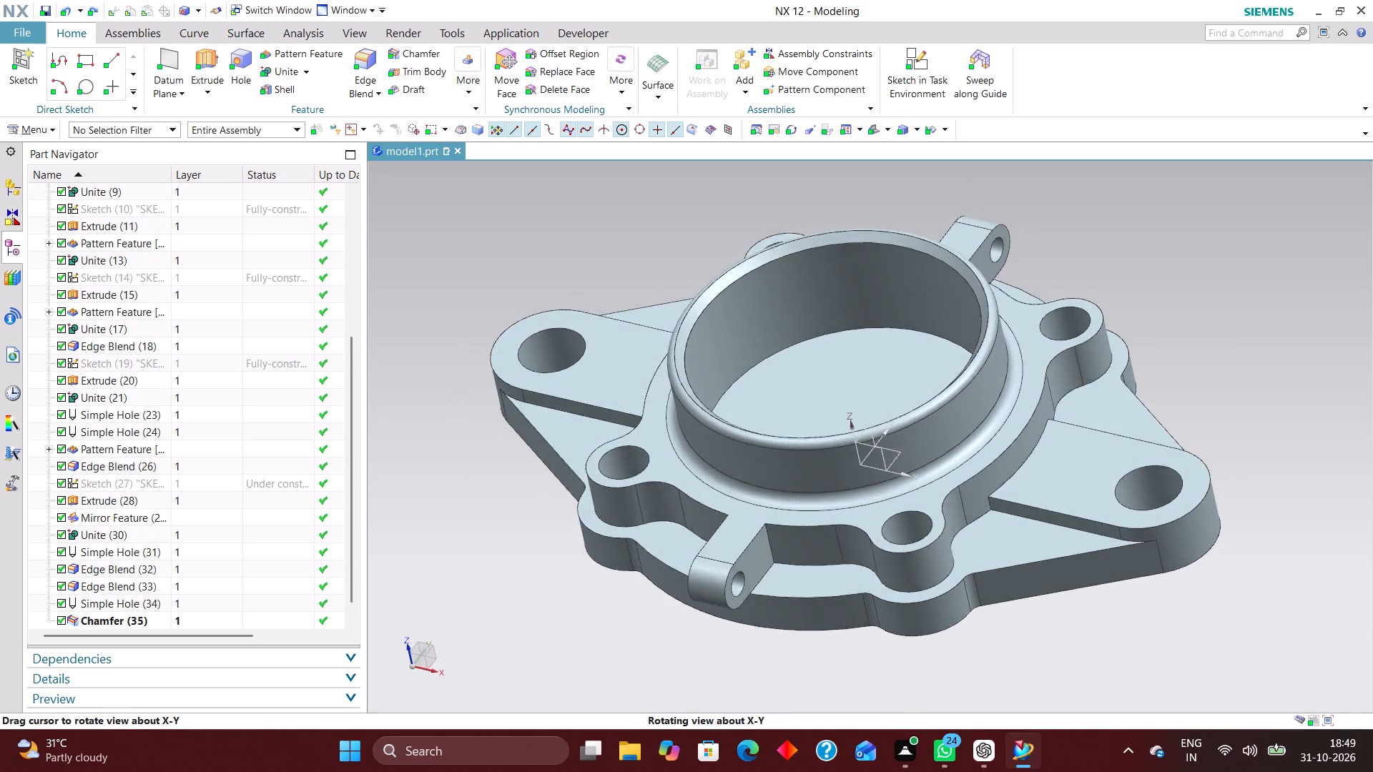
middle_drag(1136, 302, 1131, 286)
click(66, 9)
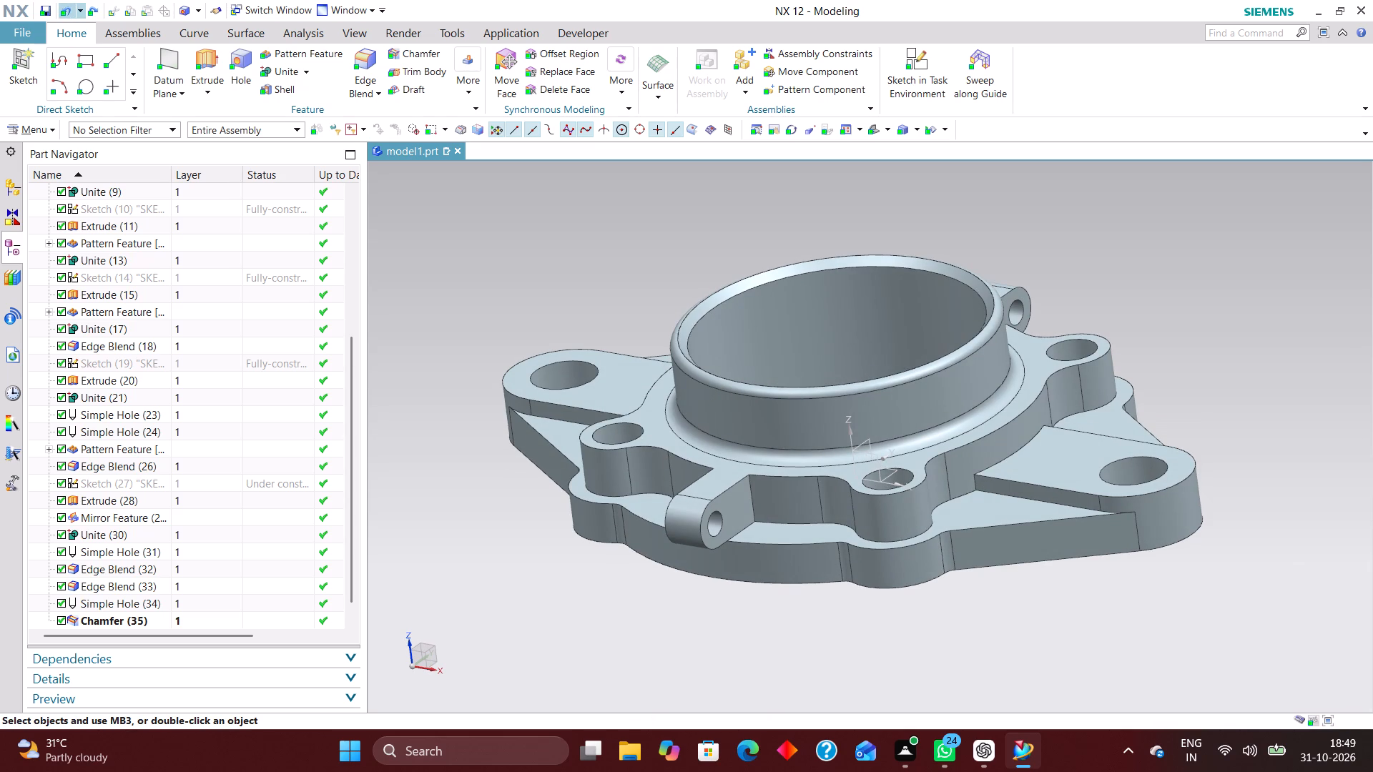
scroll(833, 219, up, 1)
middle_drag(921, 237, 911, 283)
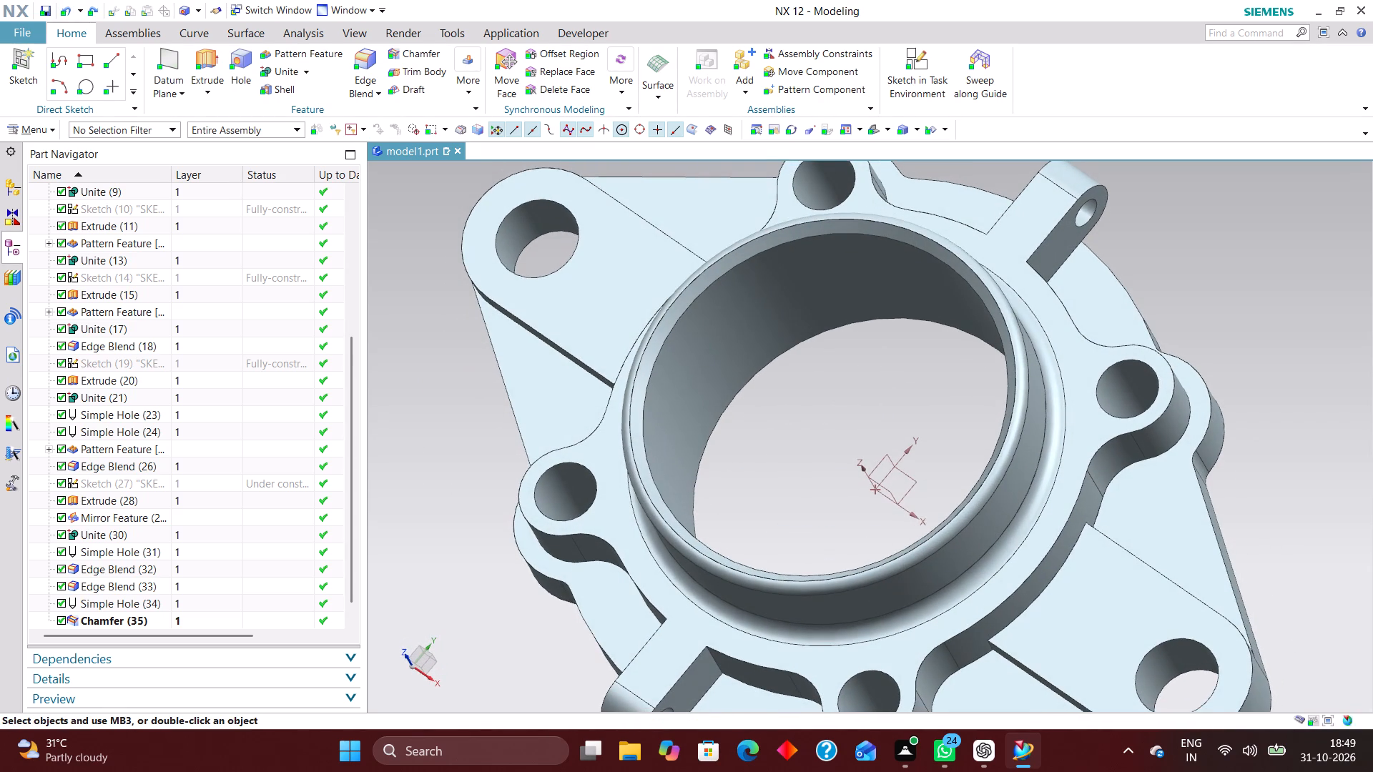
click(64, 10)
click(64, 10)
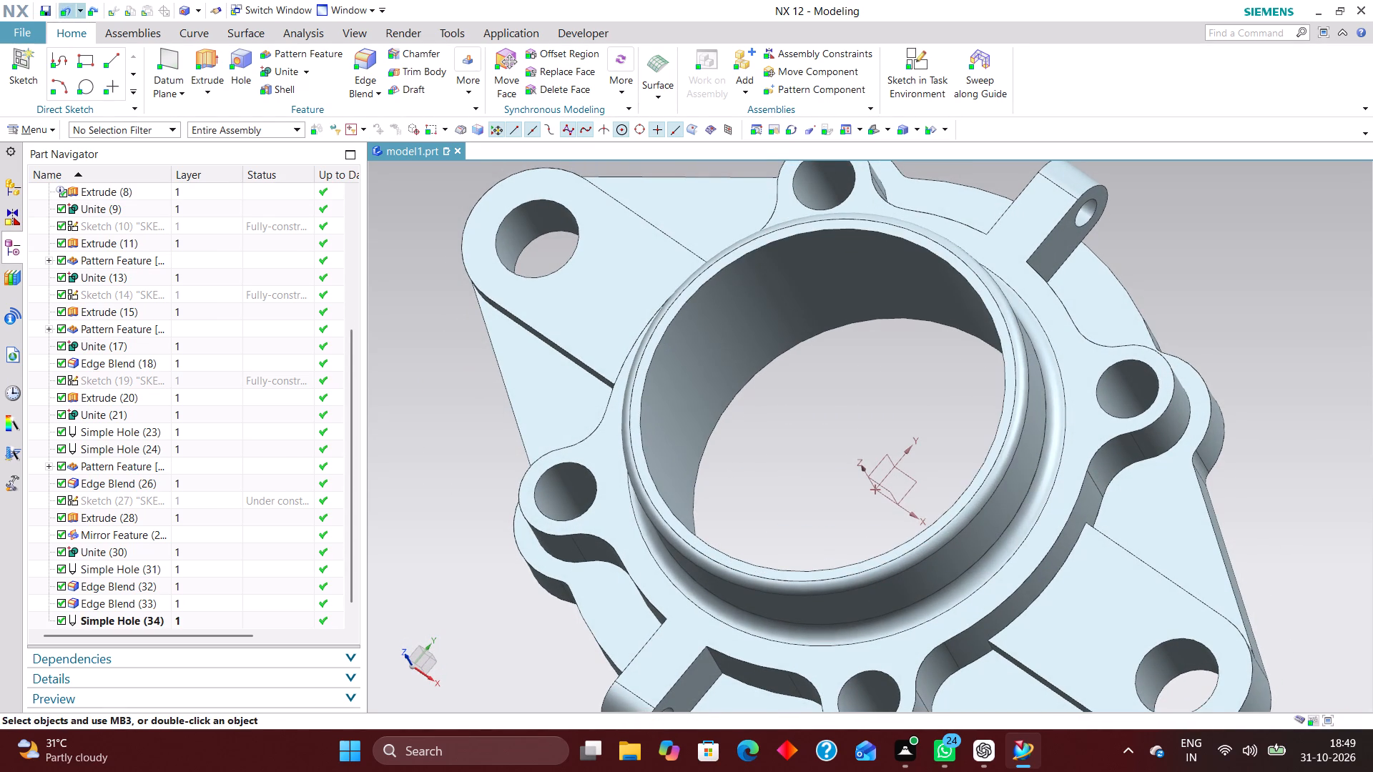
Place a counterbored hole at the centre of the housing's underside, with counterbore diameter 40.5*2 mm and counterbore depth 12 mm.
scroll(649, 317, down, 2)
middle_drag(688, 387, 665, 269)
scroll(688, 387, up, 1)
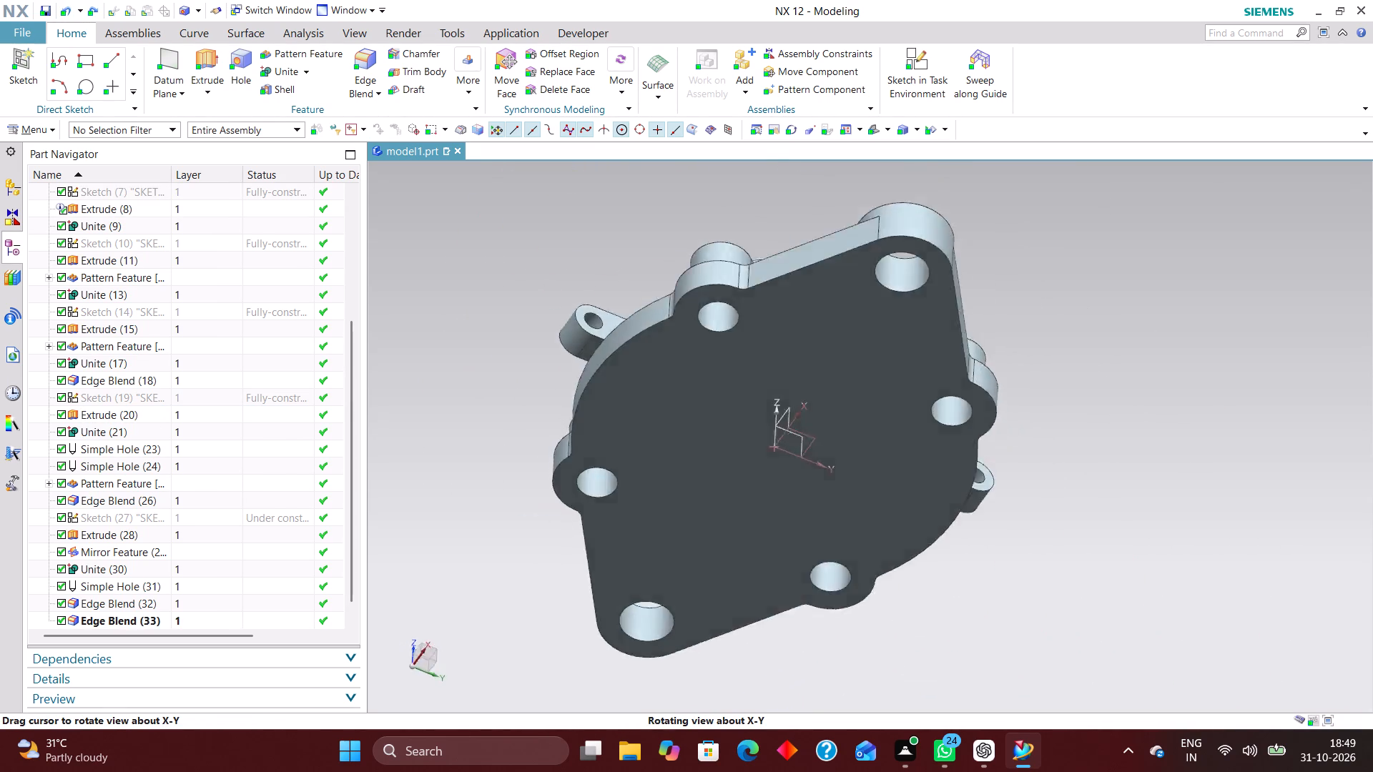
middle_drag(665, 269, 653, 234)
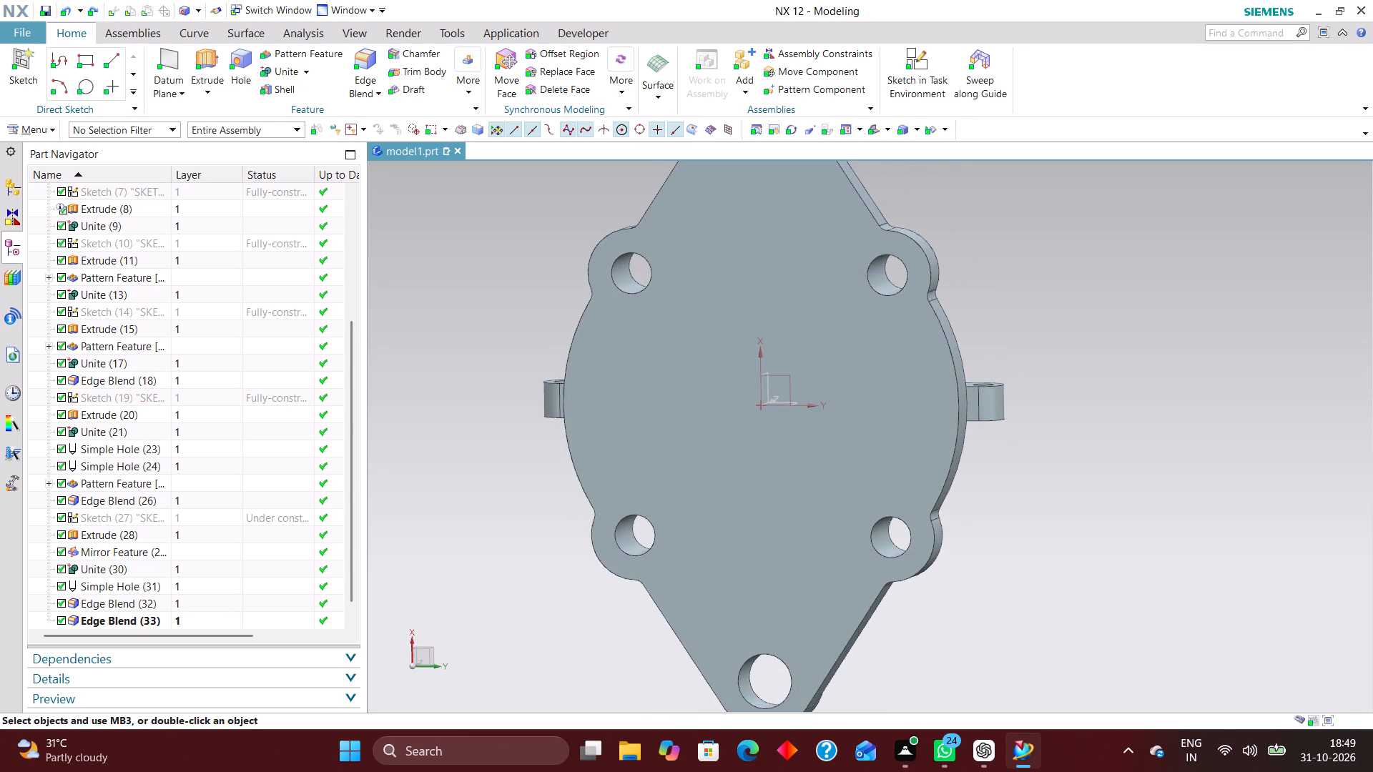
right_drag(1194, 310, 1047, 307)
click(239, 61)
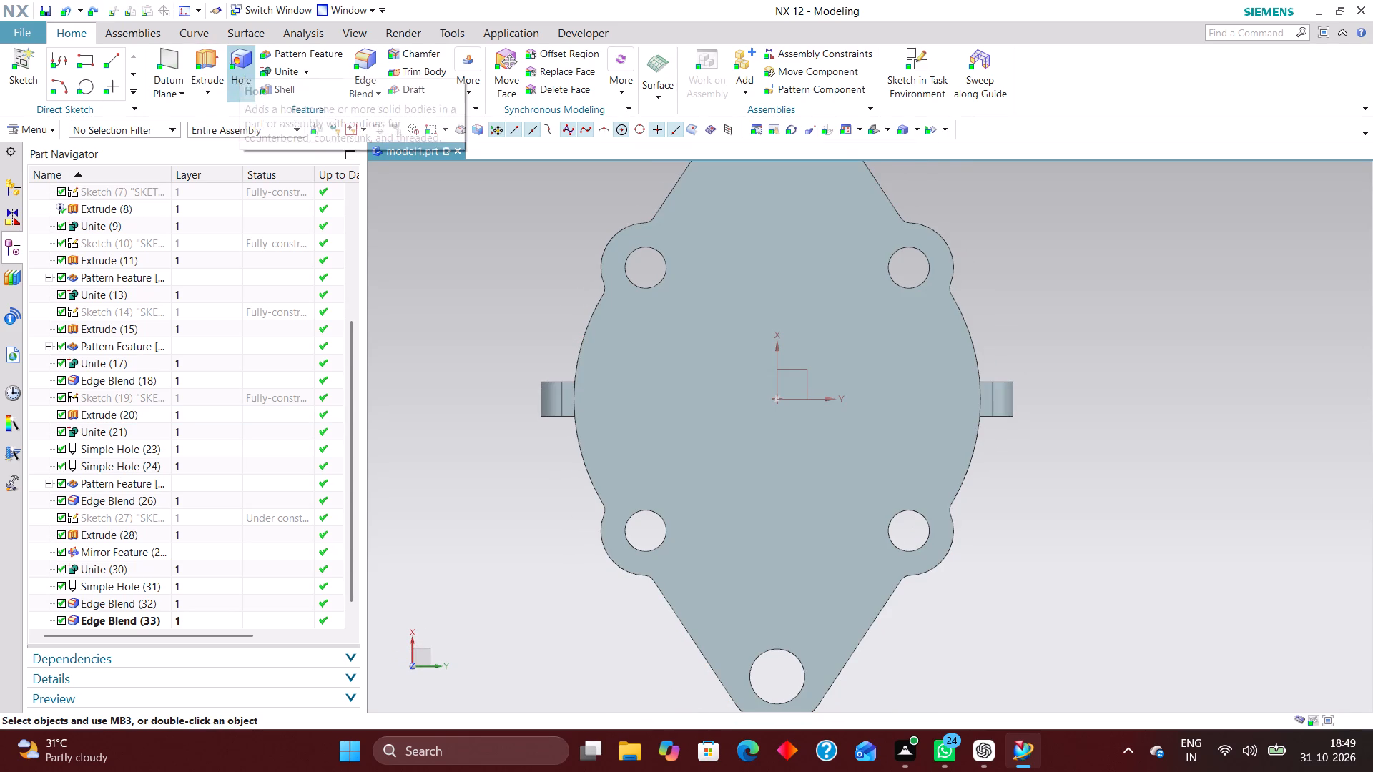
click(577, 440)
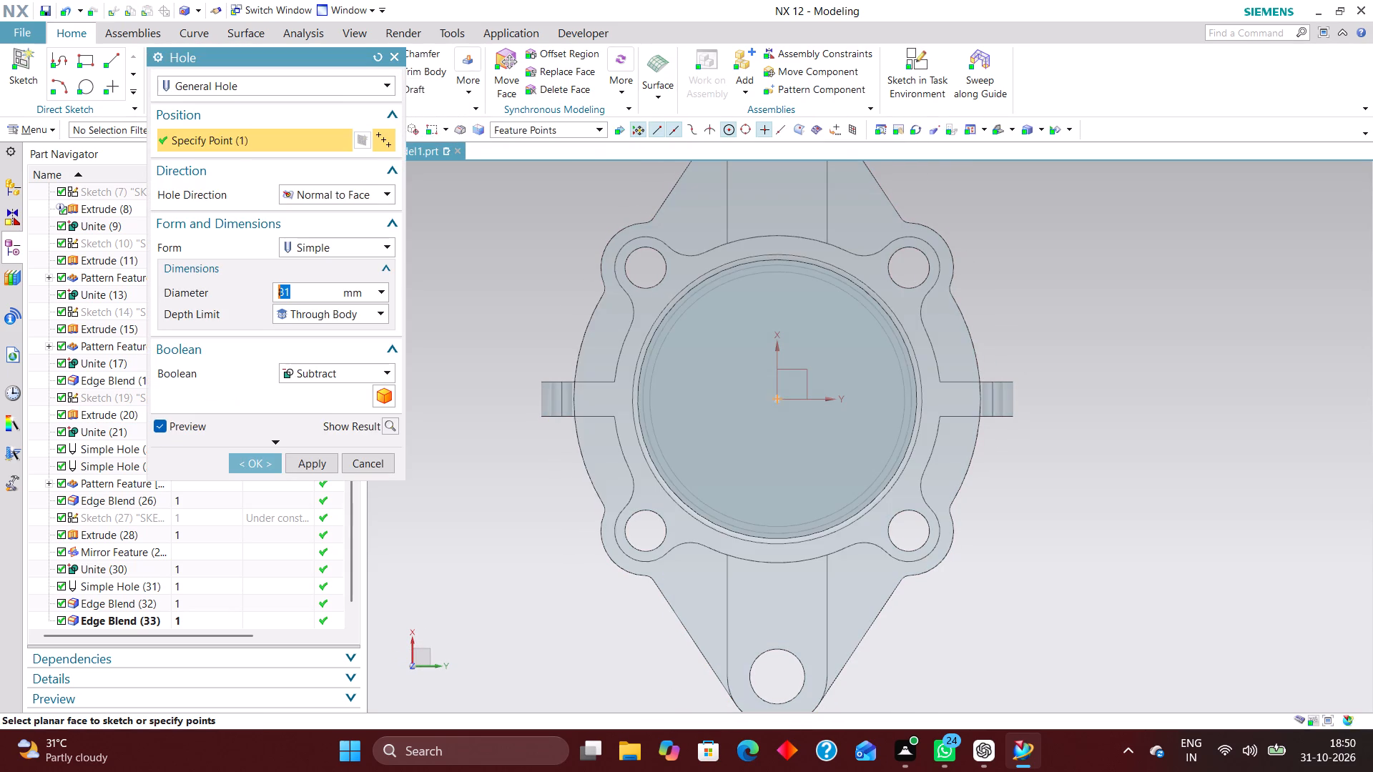
click(342, 247)
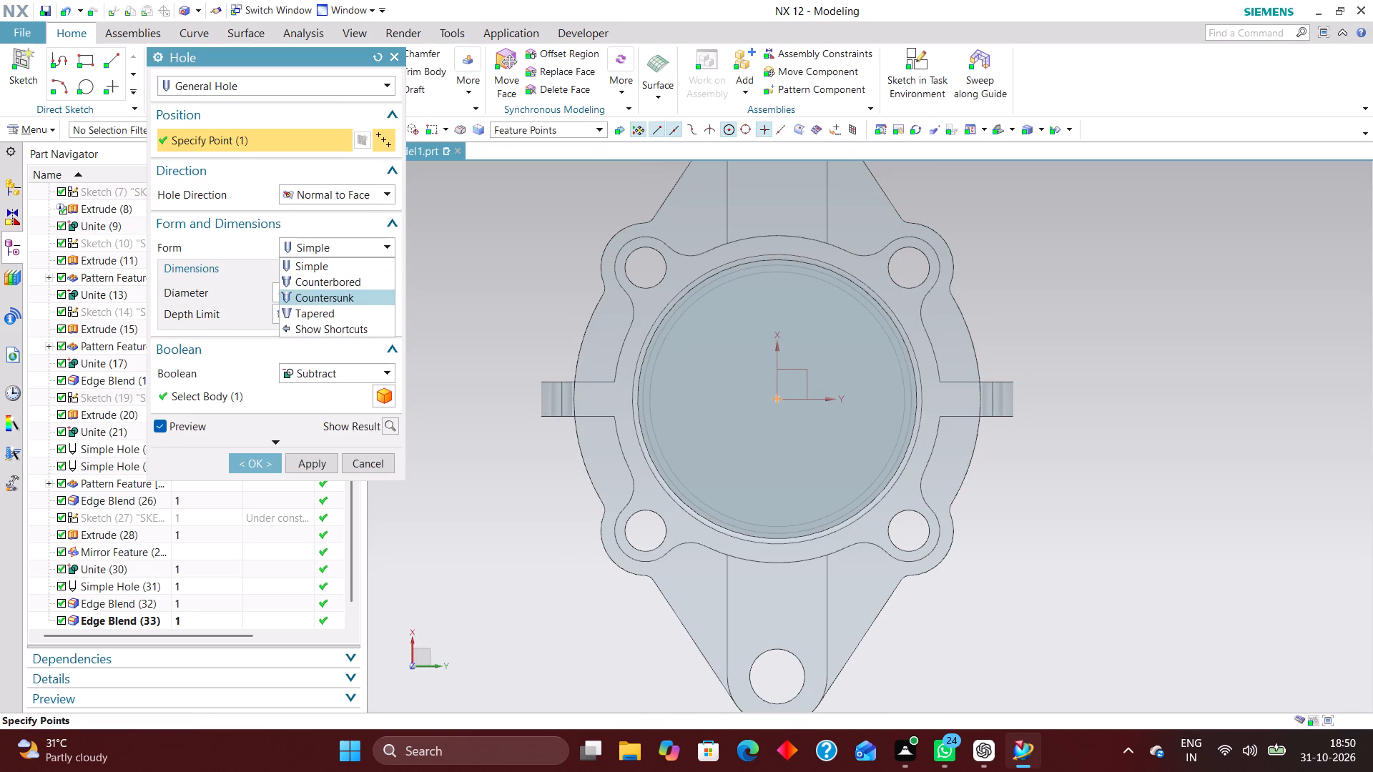
click(340, 282)
scroll(310, 321, up, 2)
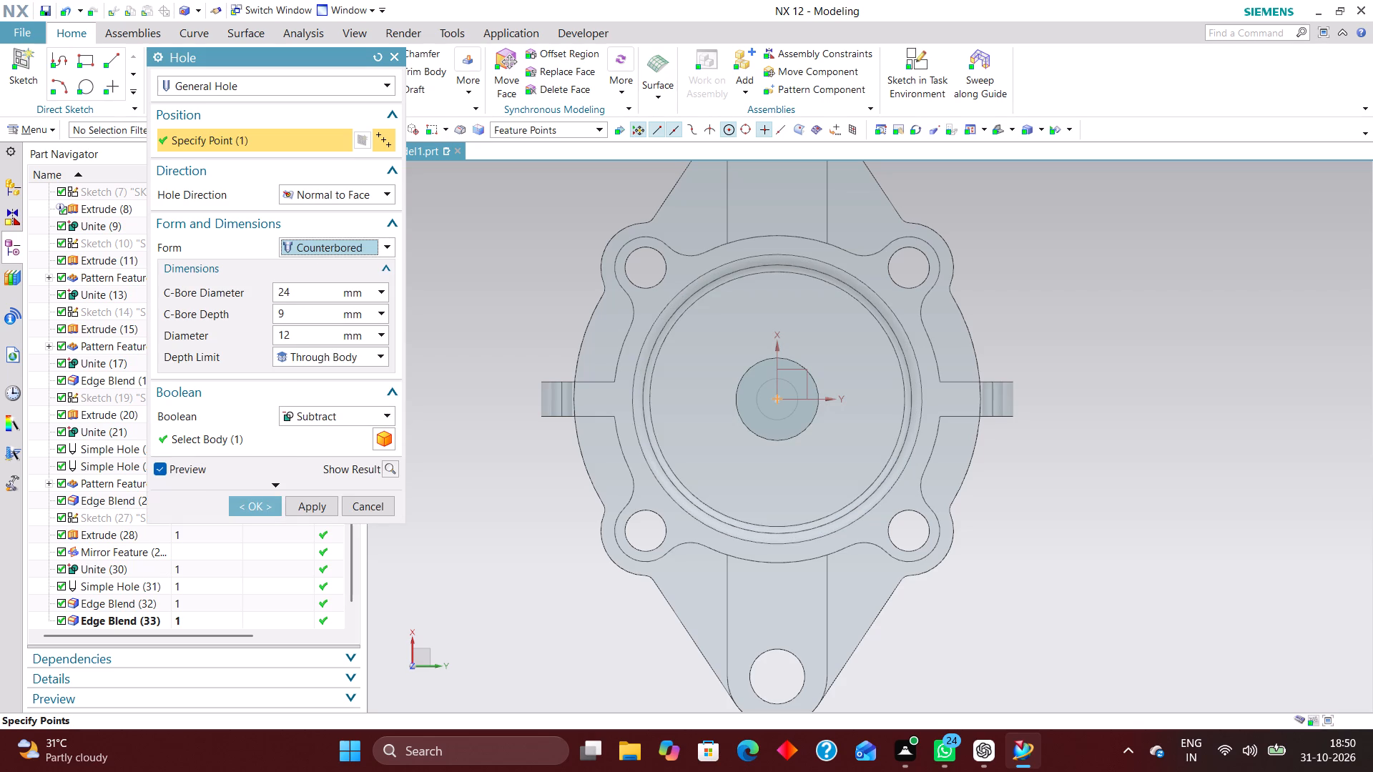
drag(297, 294, 209, 297)
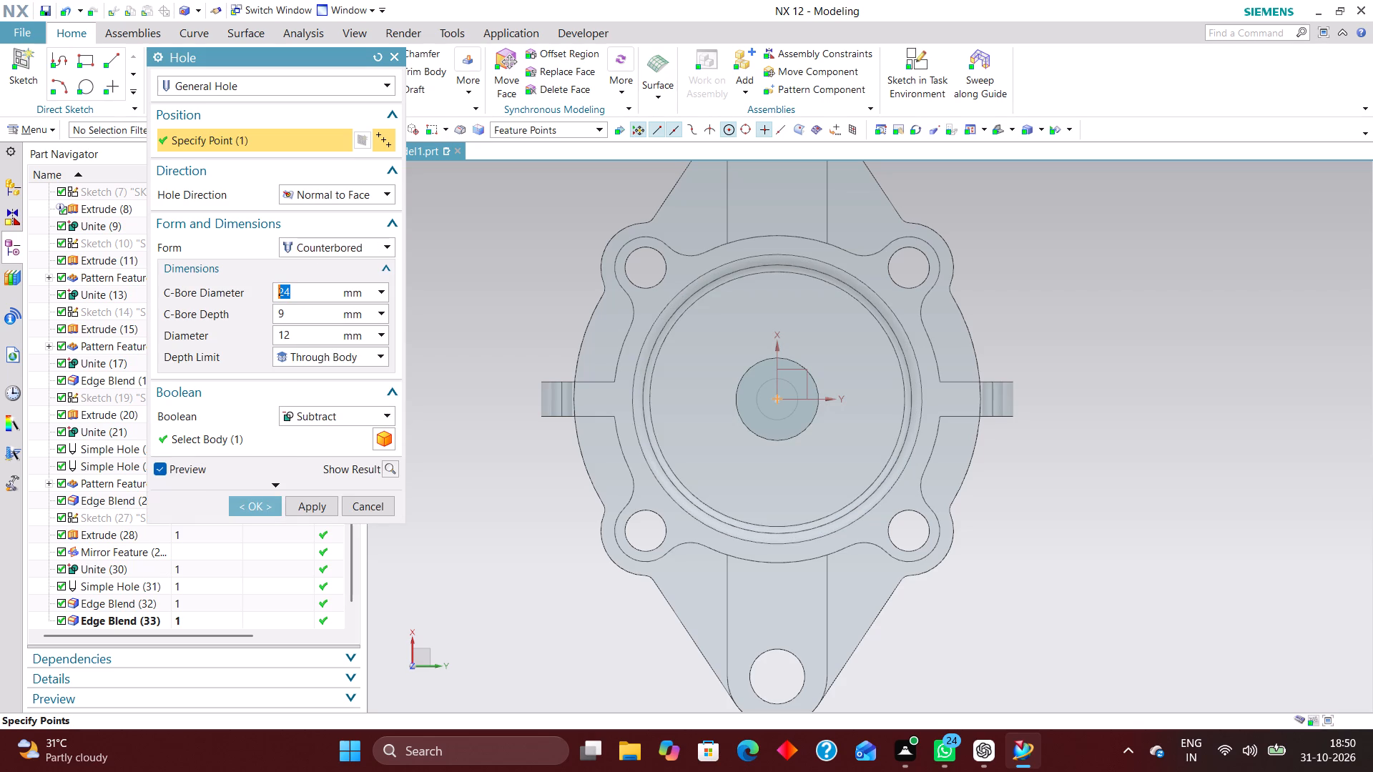
text(40.5*2)
key(Return)
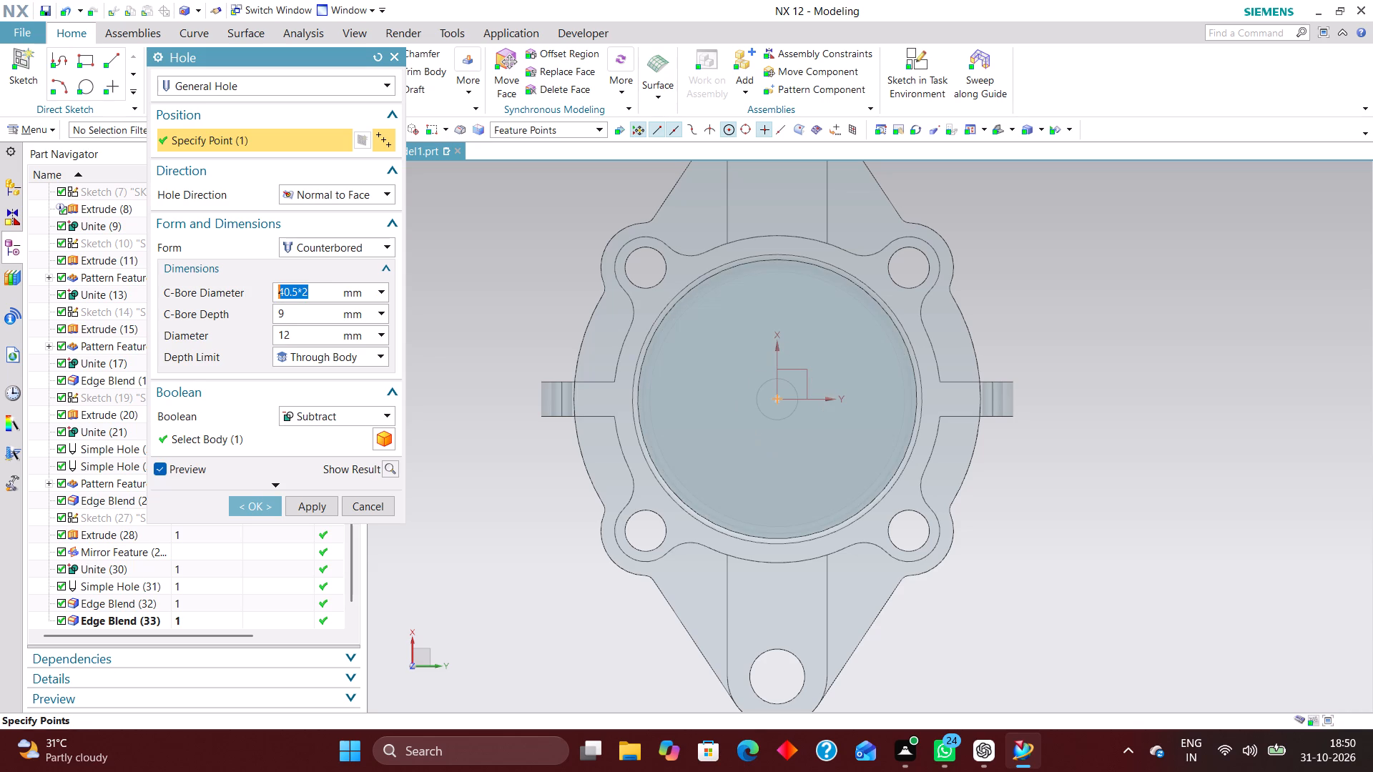
drag(291, 313, 264, 317)
text(12)
key(Return)
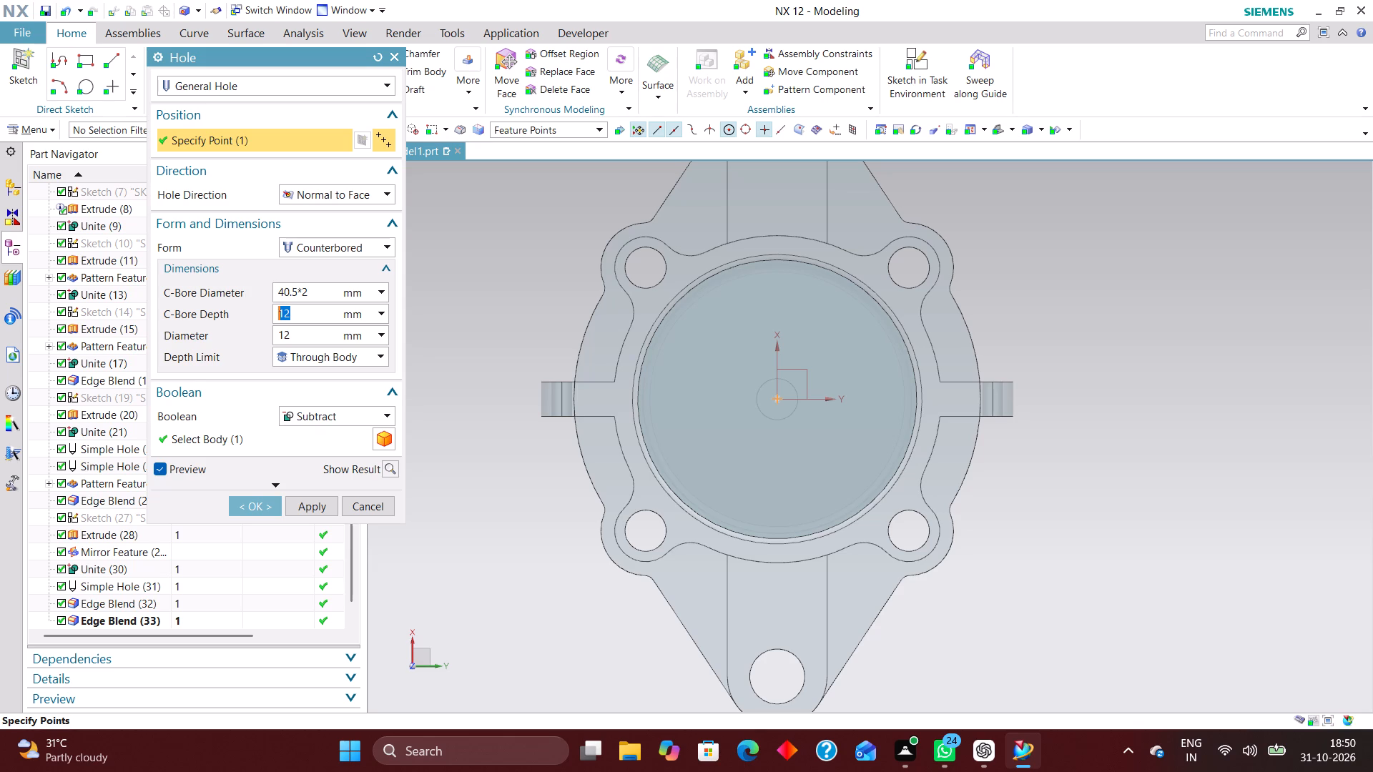
Set the counterbored hole's main diameter to 35*2 mm and create it through the body.
middle_drag(976, 628, 956, 563)
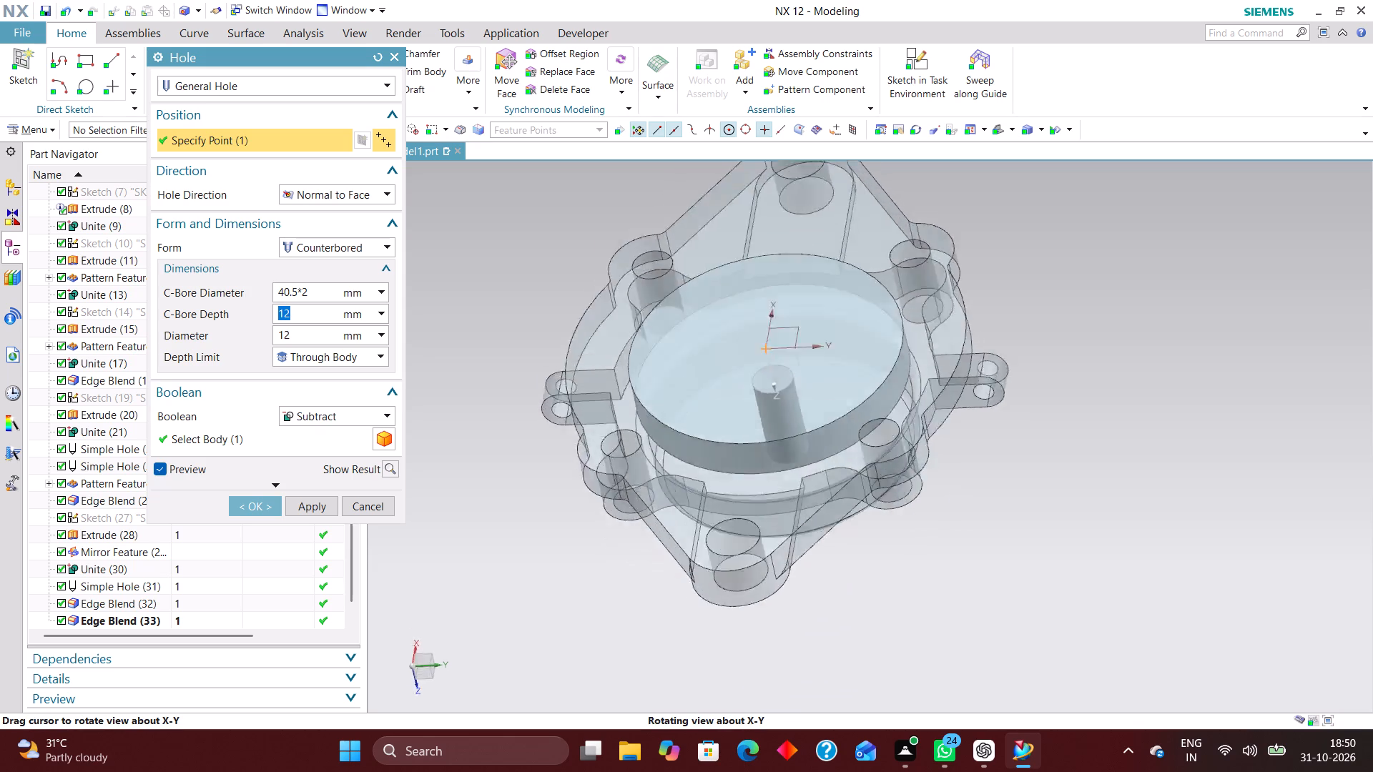
middle_drag(956, 563, 847, 541)
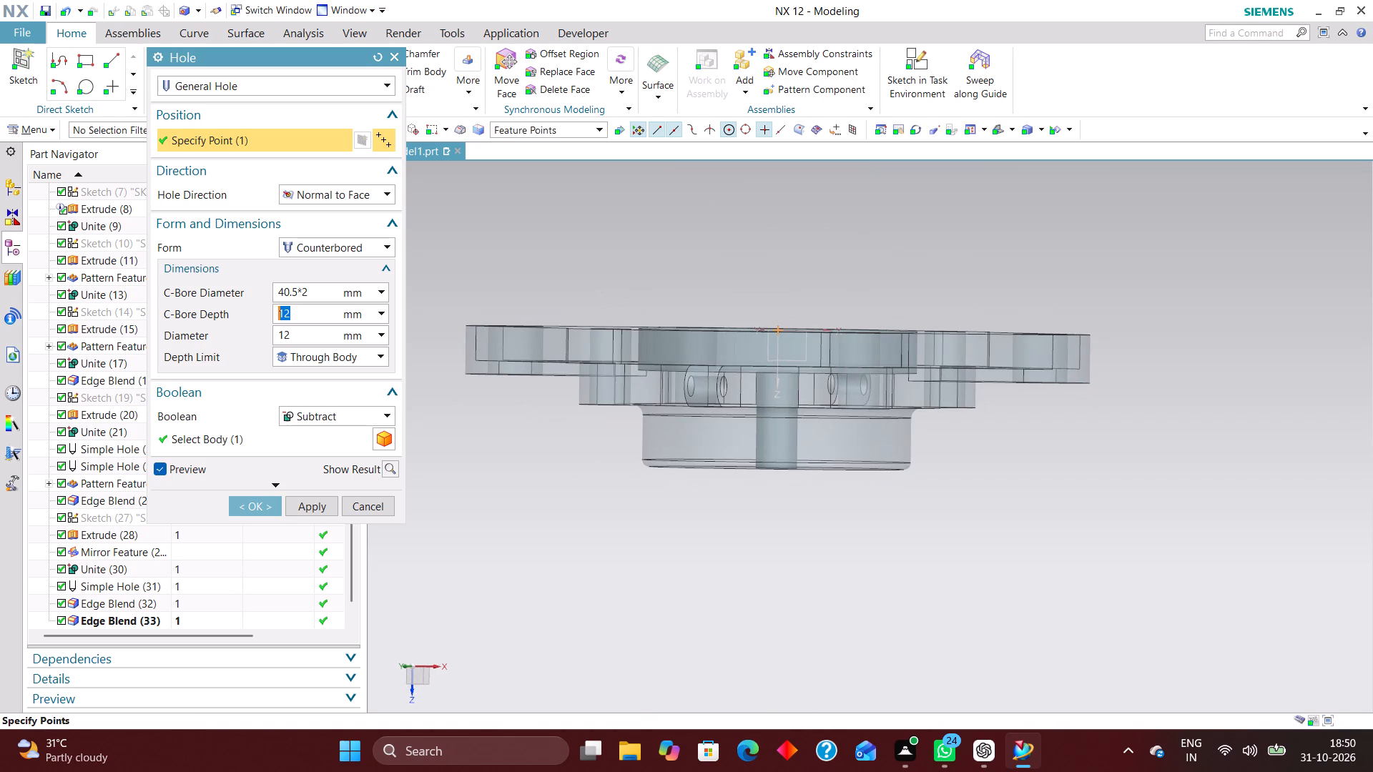
middle_drag(1013, 608, 973, 392)
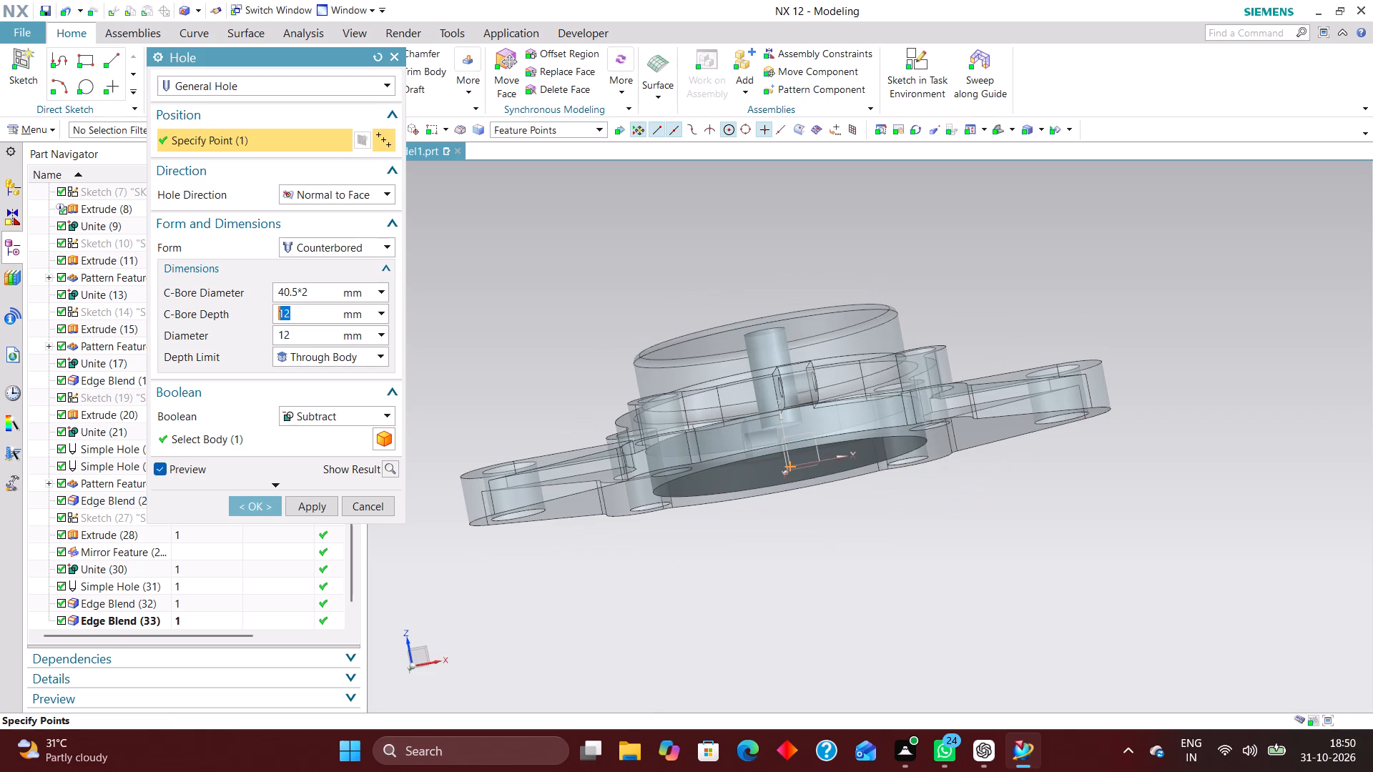
right_drag(1095, 508, 945, 540)
scroll(763, 570, up, 1)
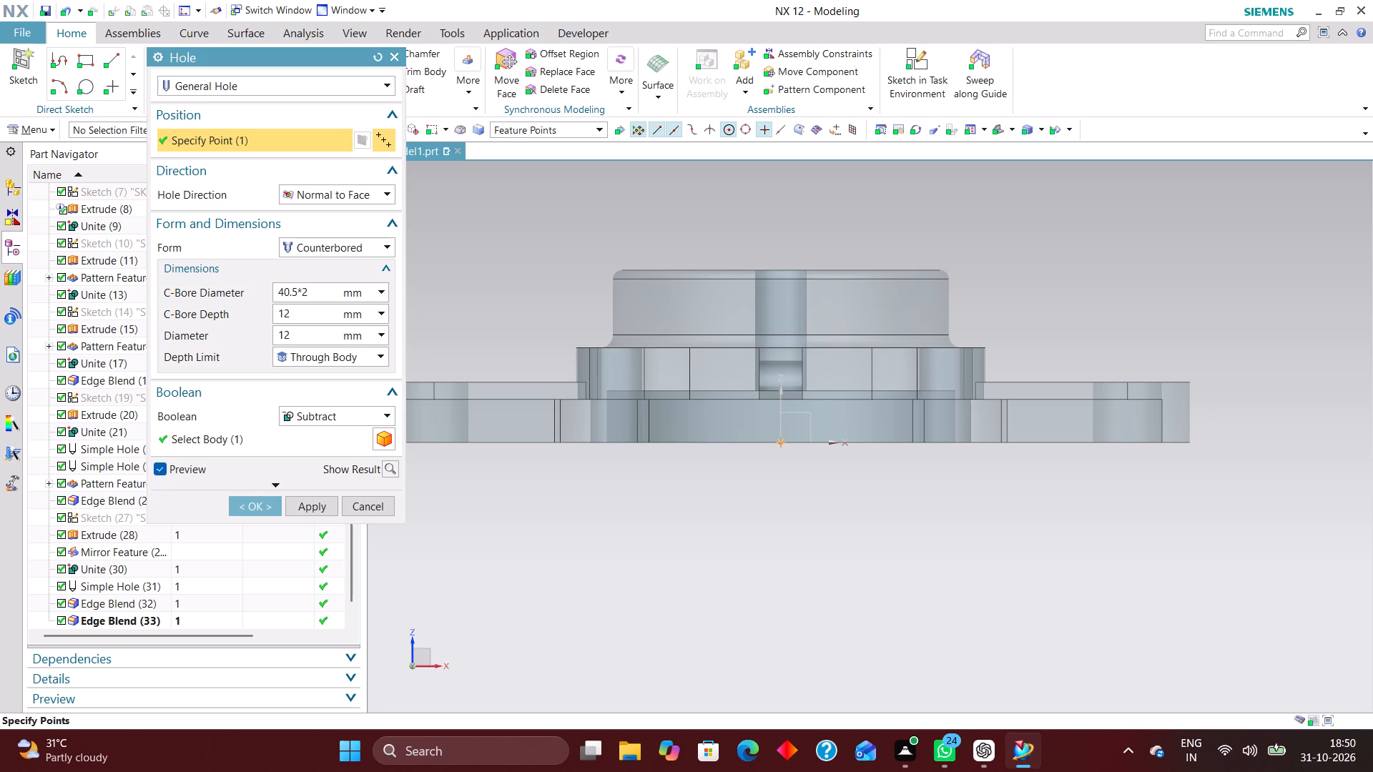
drag(295, 333, 237, 343)
text(35*2)
key(Return)
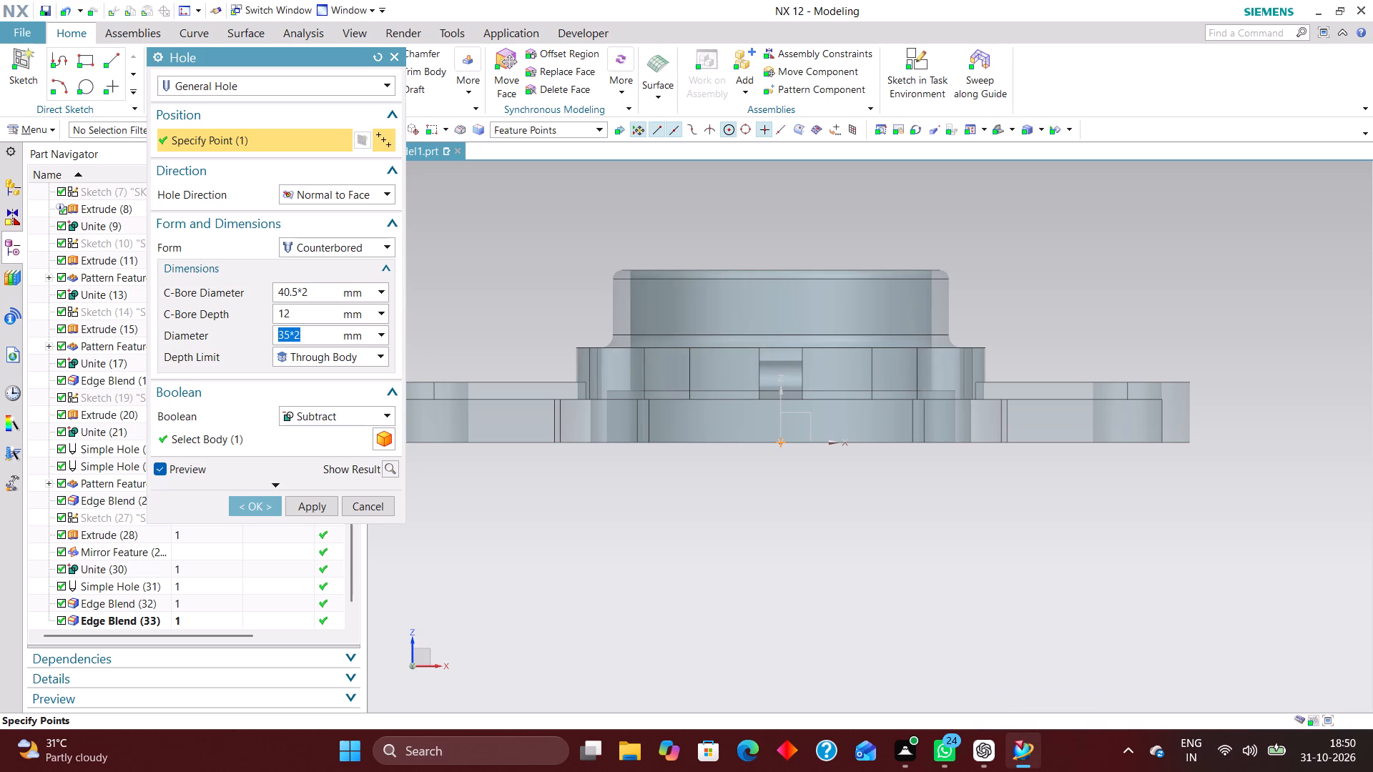
click(260, 513)
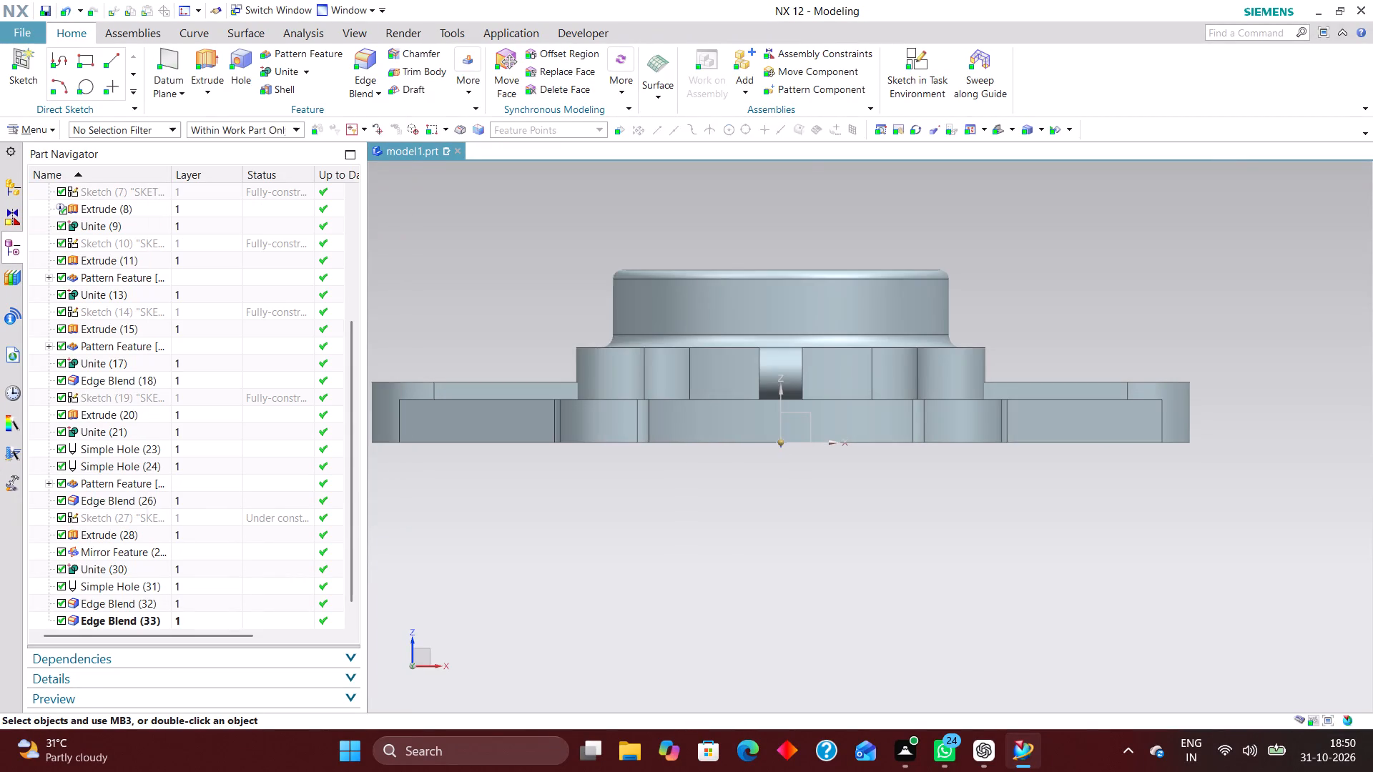
Inspect the new bore from several angles and in a temporary section across the Y plane, leaving the section unsaved.
middle_drag(872, 518, 875, 581)
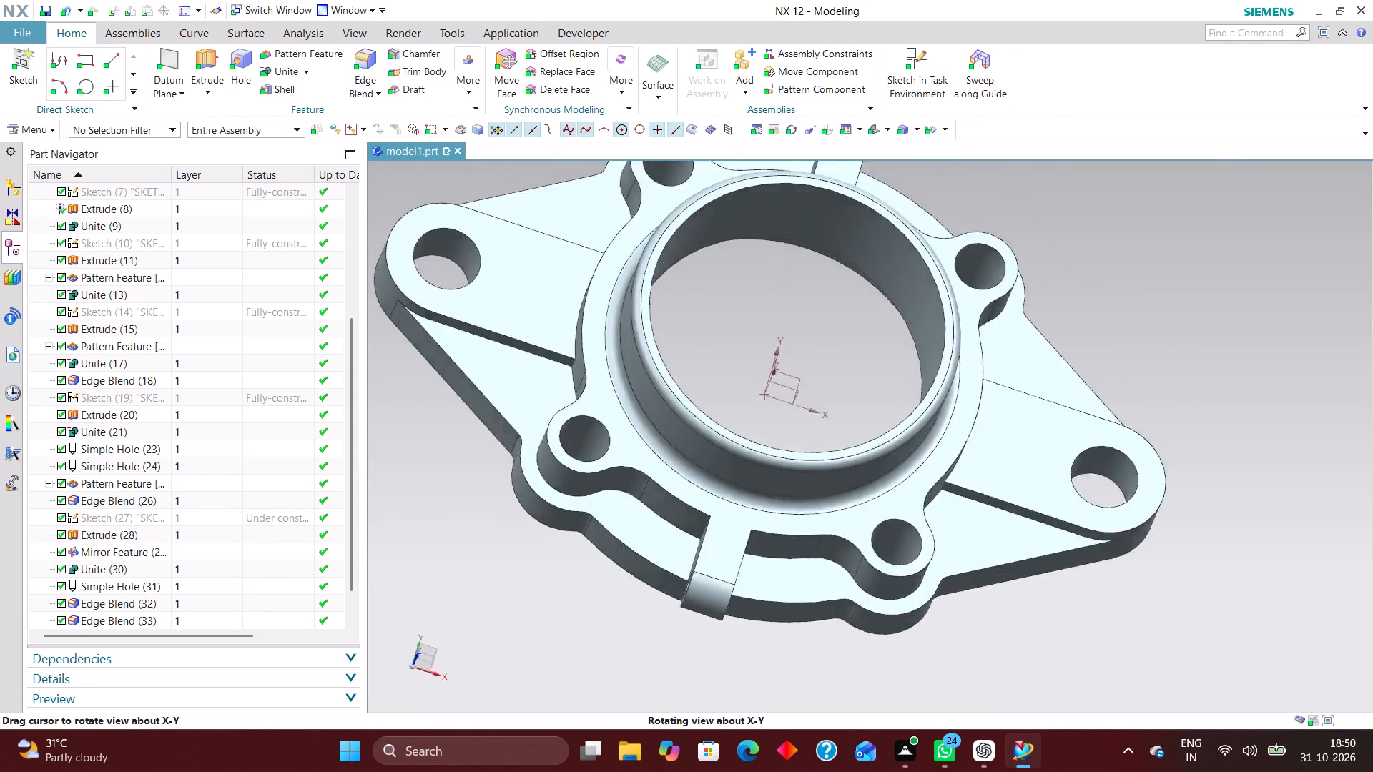
middle_drag(875, 581, 924, 526)
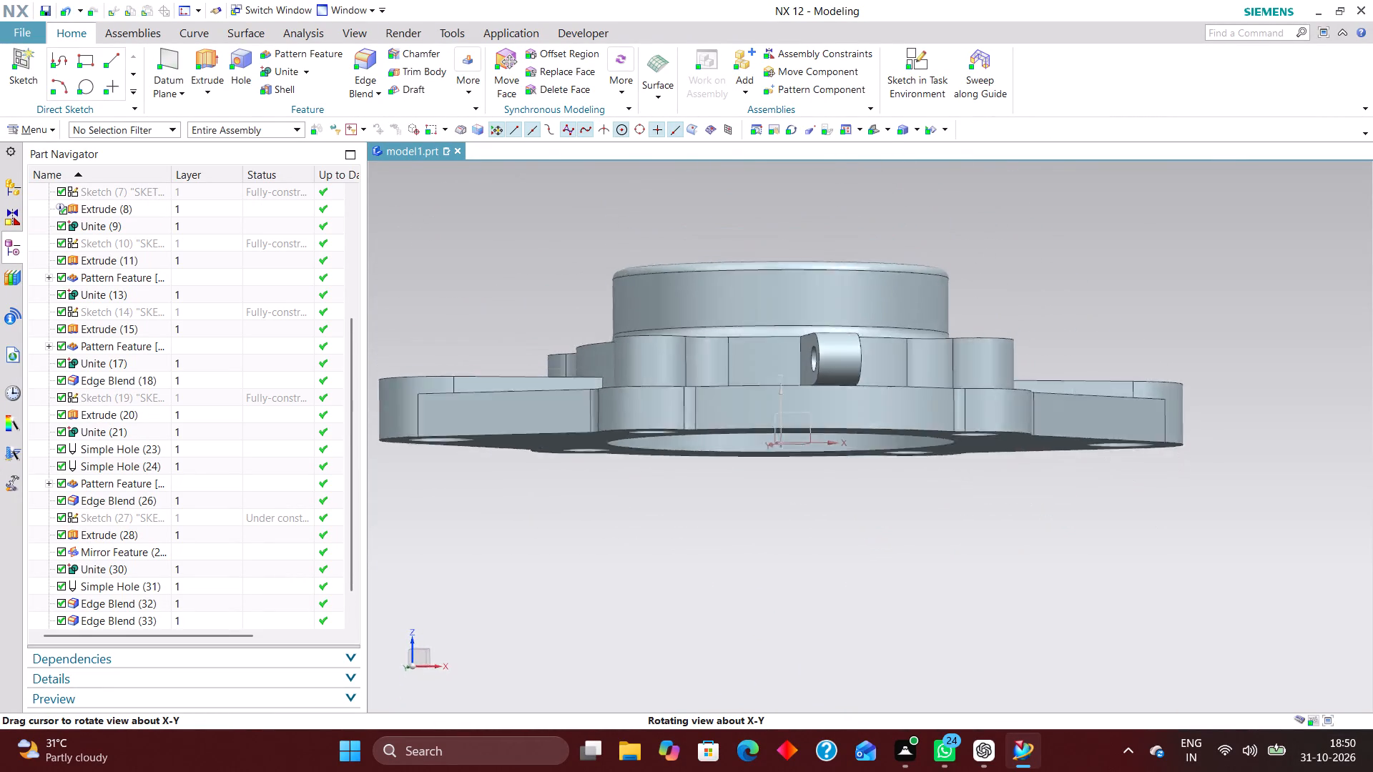
middle_drag(924, 526, 909, 539)
scroll(909, 539, up, 1)
right_drag(1167, 550, 1035, 556)
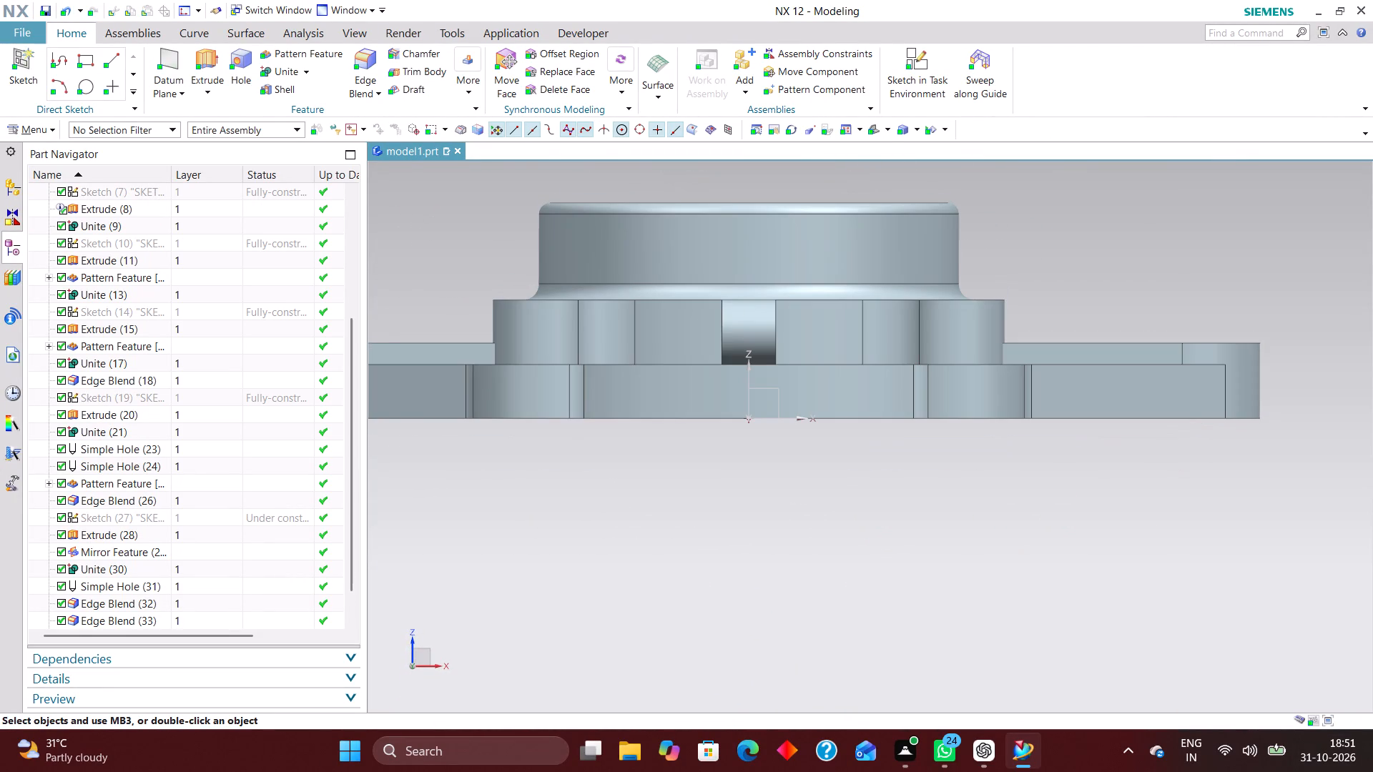
key(ctrl+h)
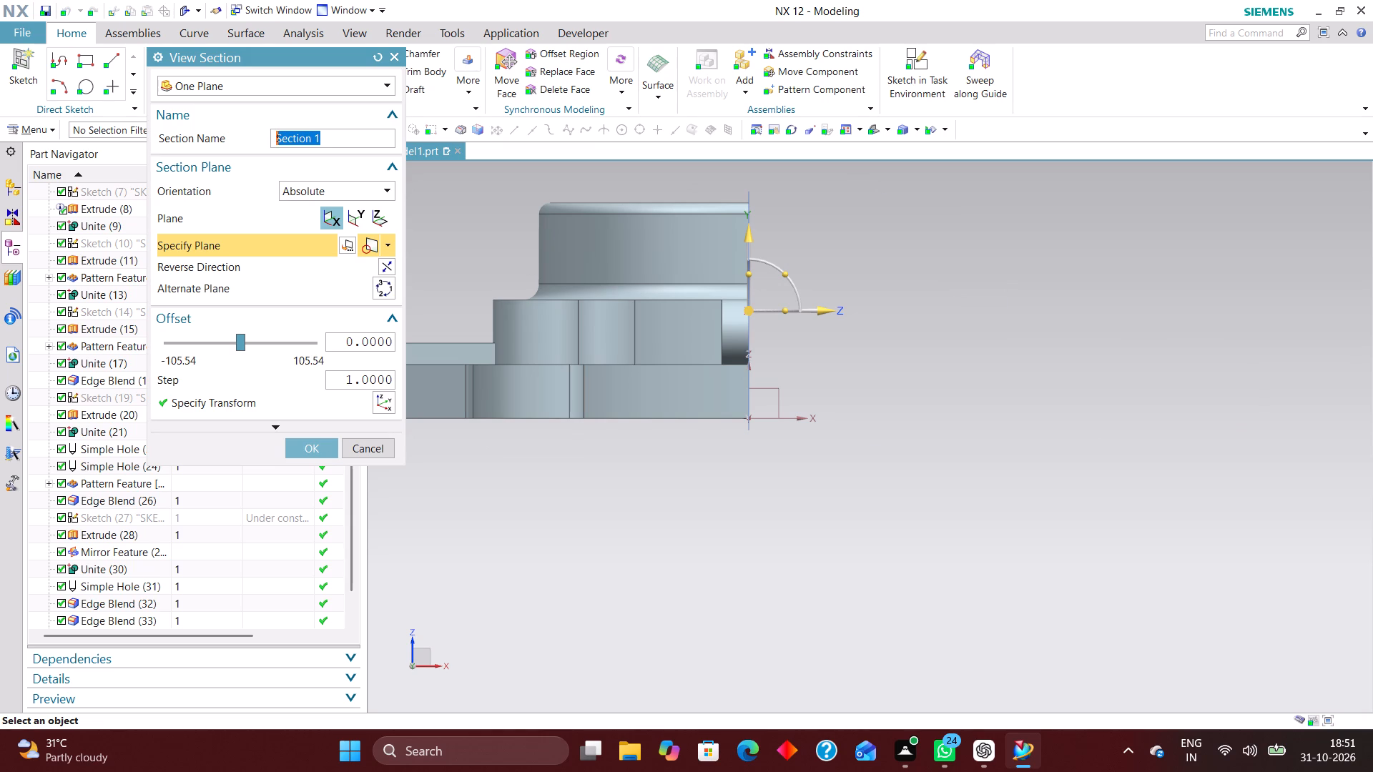
click(351, 217)
scroll(744, 483, down, 2)
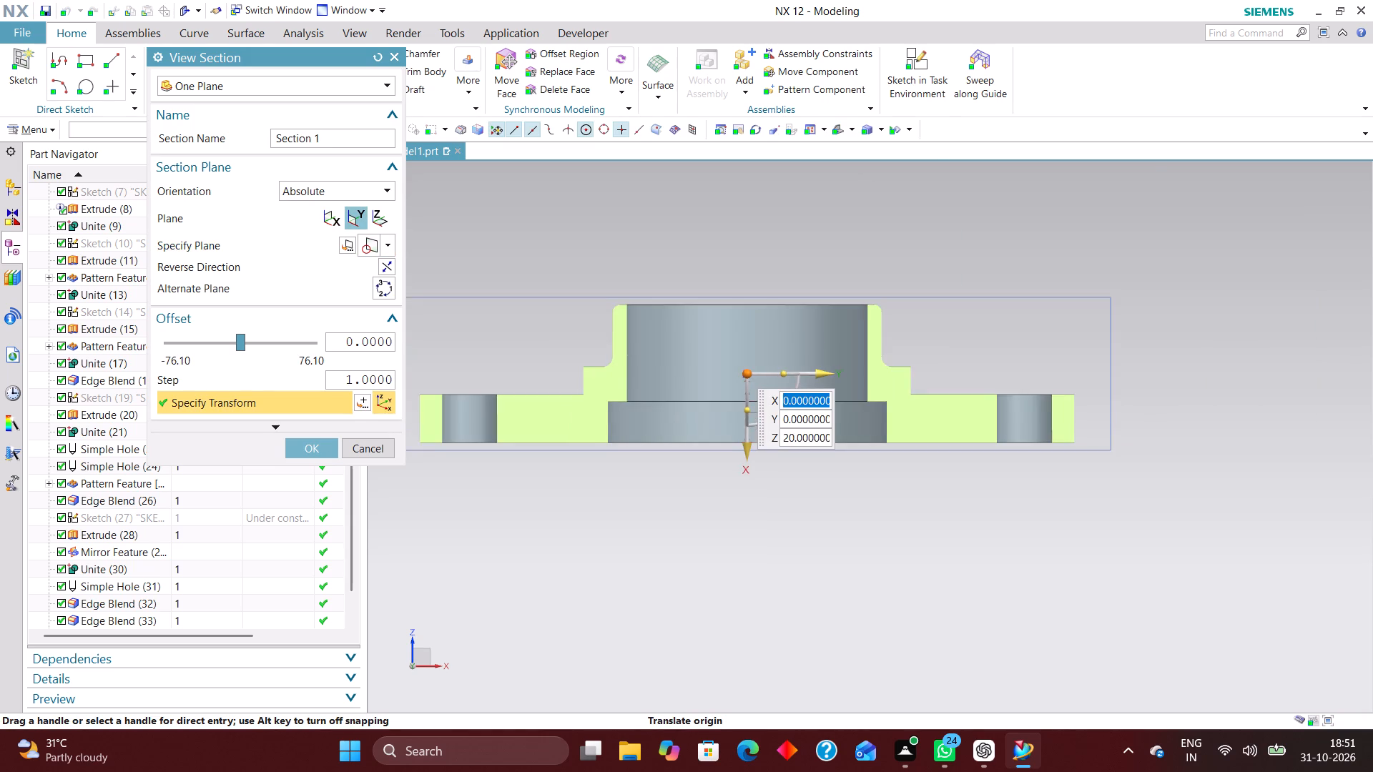
scroll(742, 544, up, 3)
scroll(732, 530, down, 2)
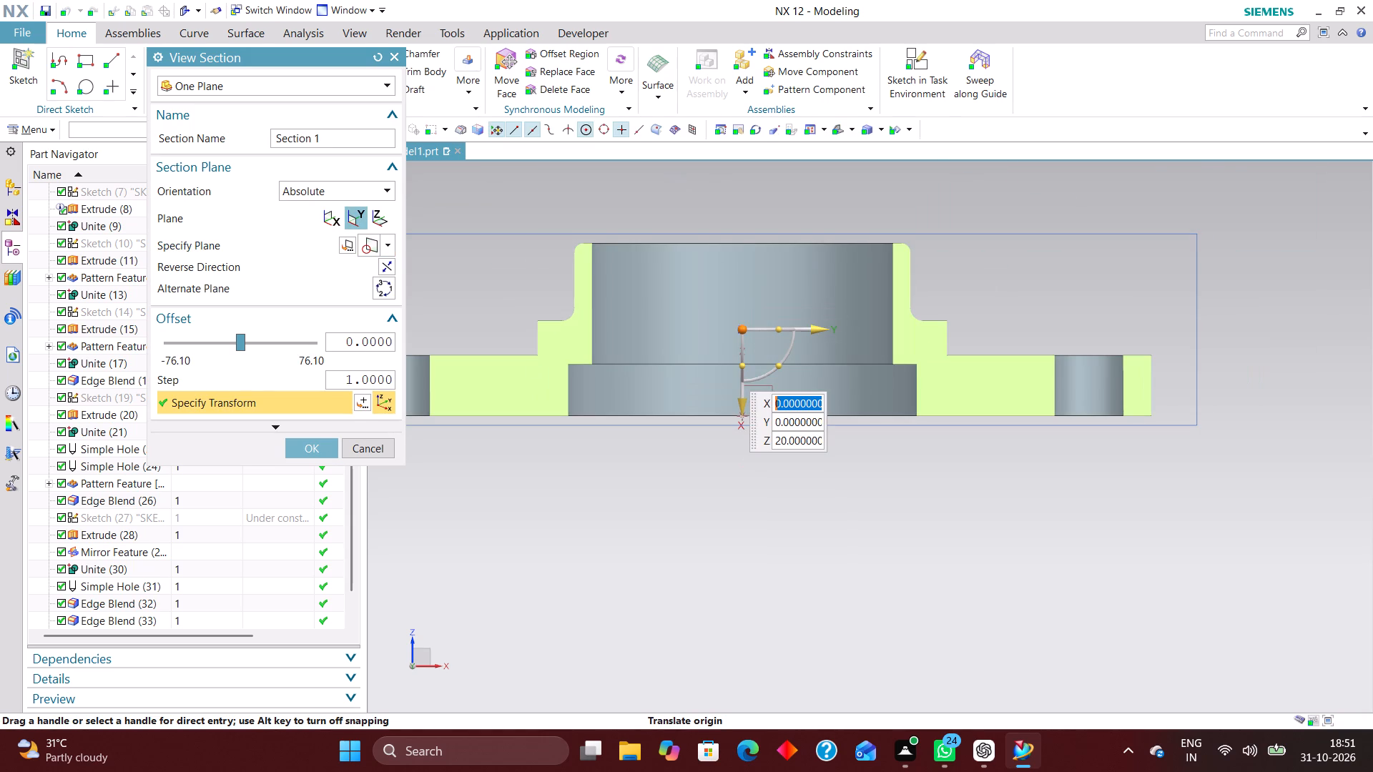
click(366, 454)
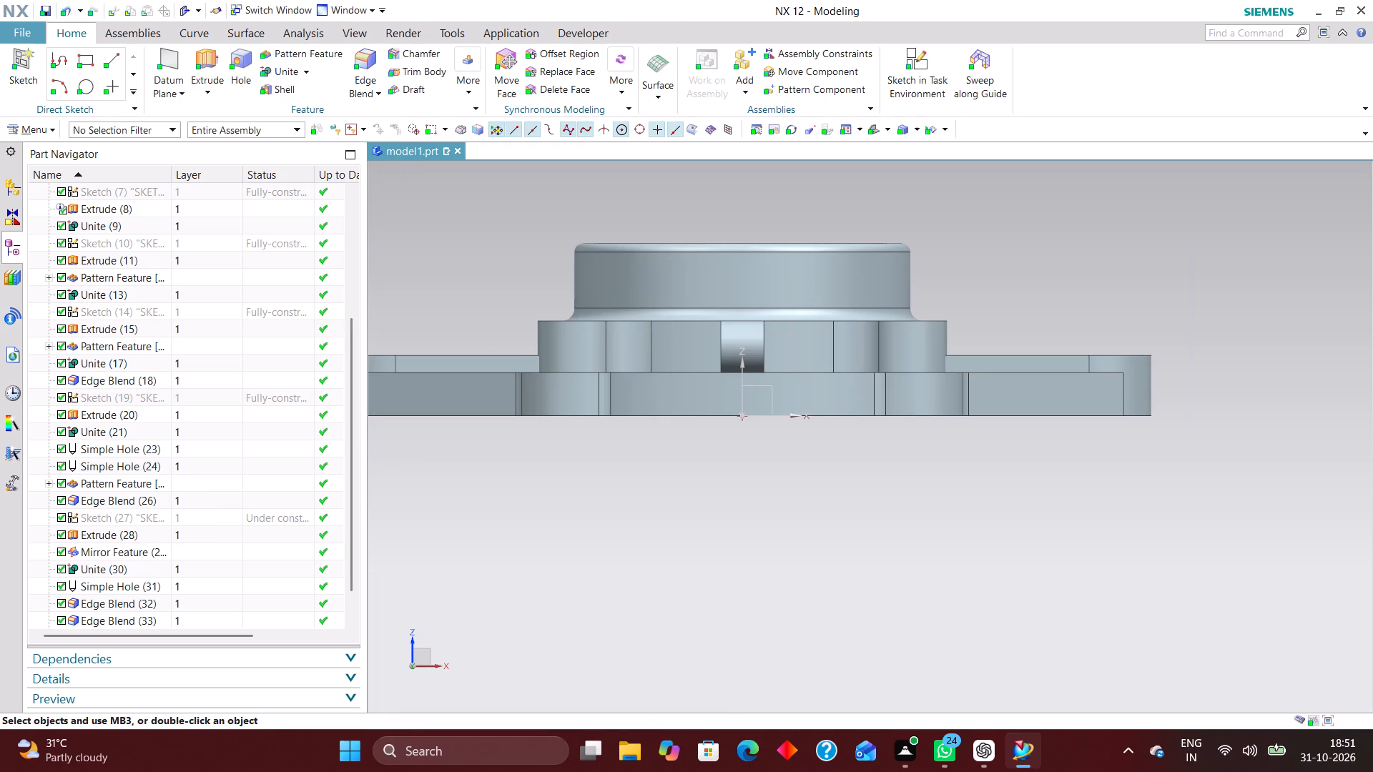
Edge Blend the inner corner where the counterbore wall meets its floor, trying radii 5 and 3 mm before creating it at 2 mm.
click(357, 54)
middle_drag(684, 475, 657, 417)
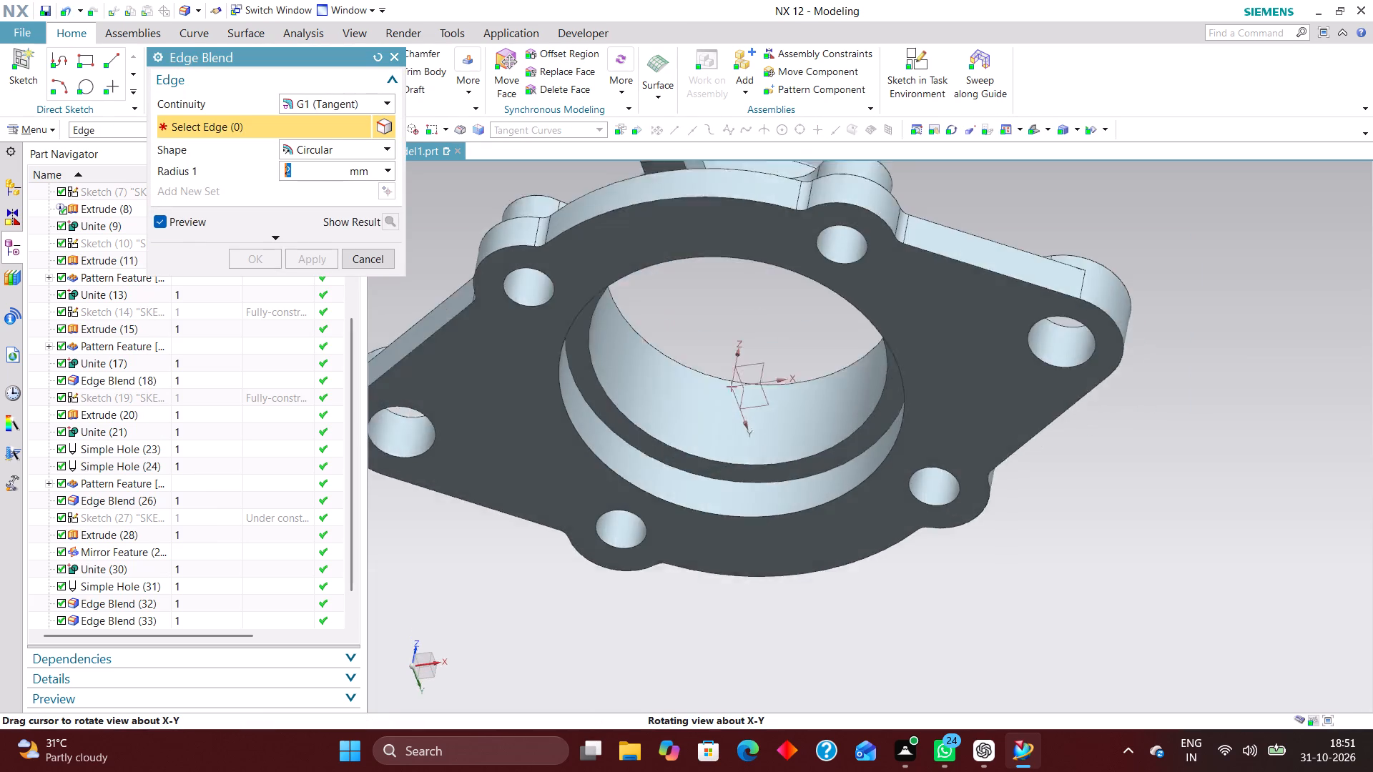
middle_drag(657, 417, 654, 417)
click(611, 422)
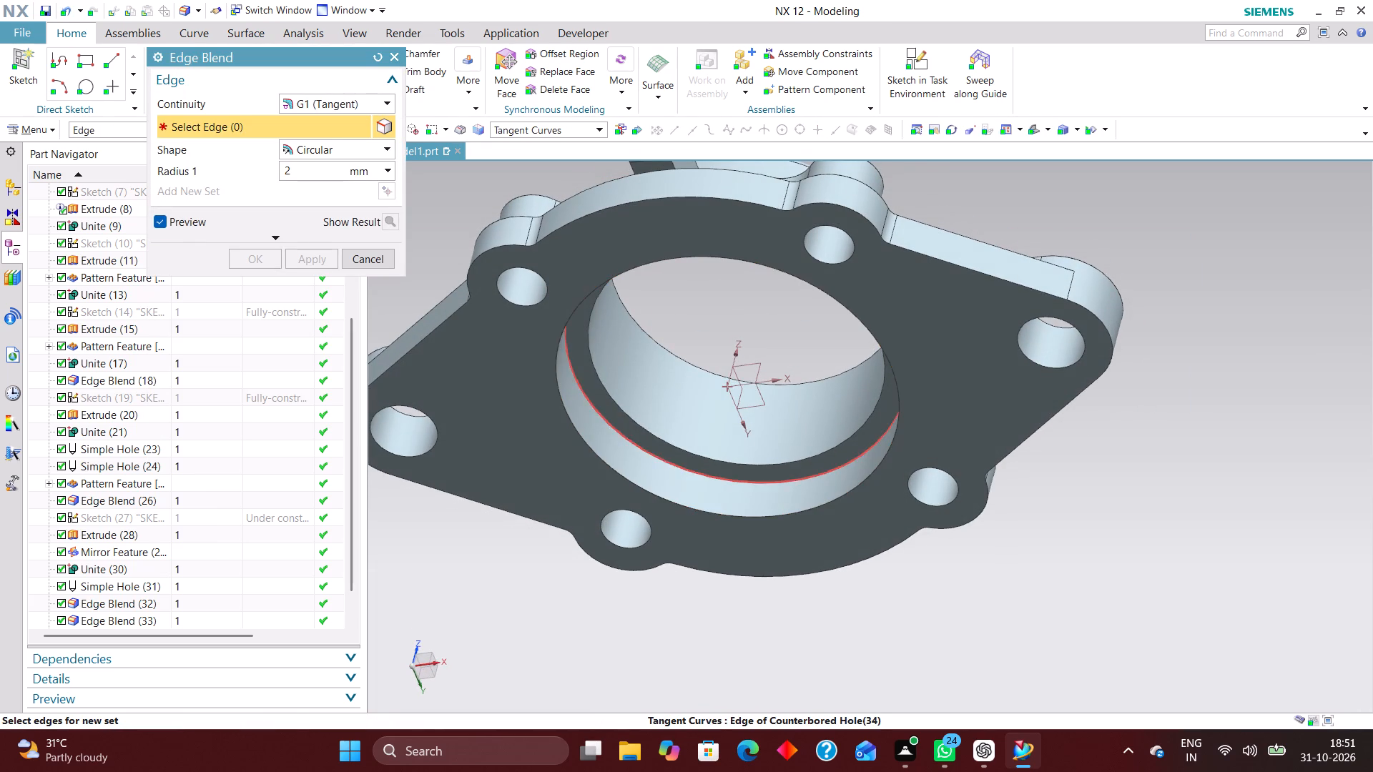
click(613, 426)
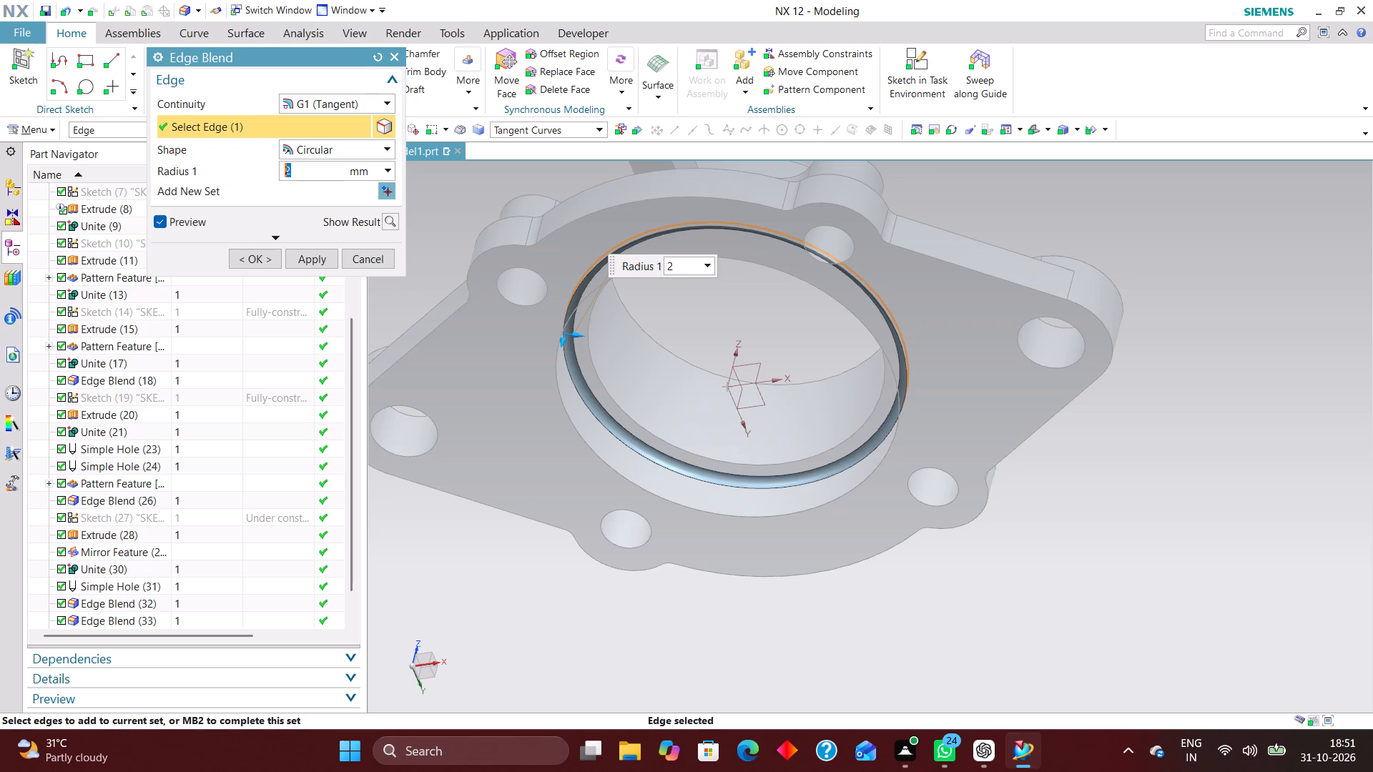
key(5)
key(Return)
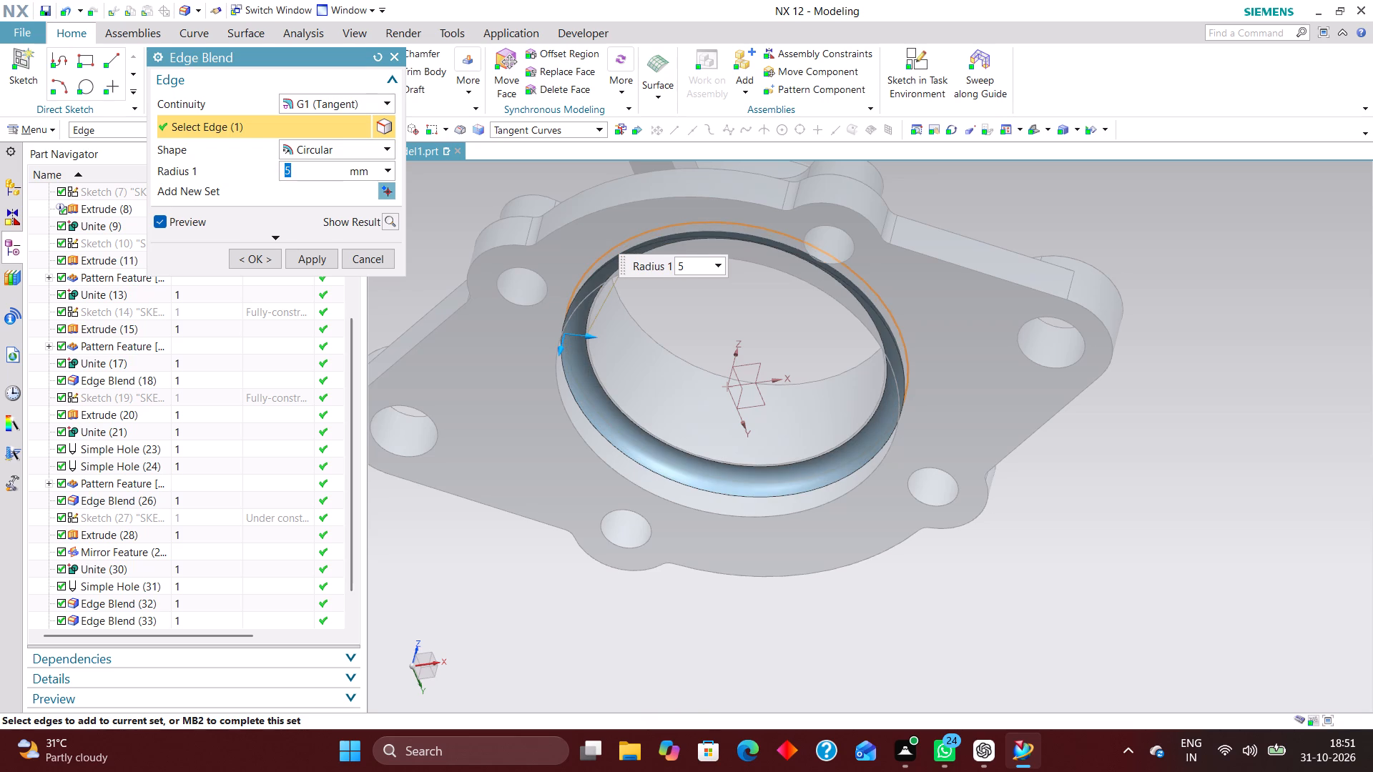
key(3)
key(Return)
key(2)
key(Return)
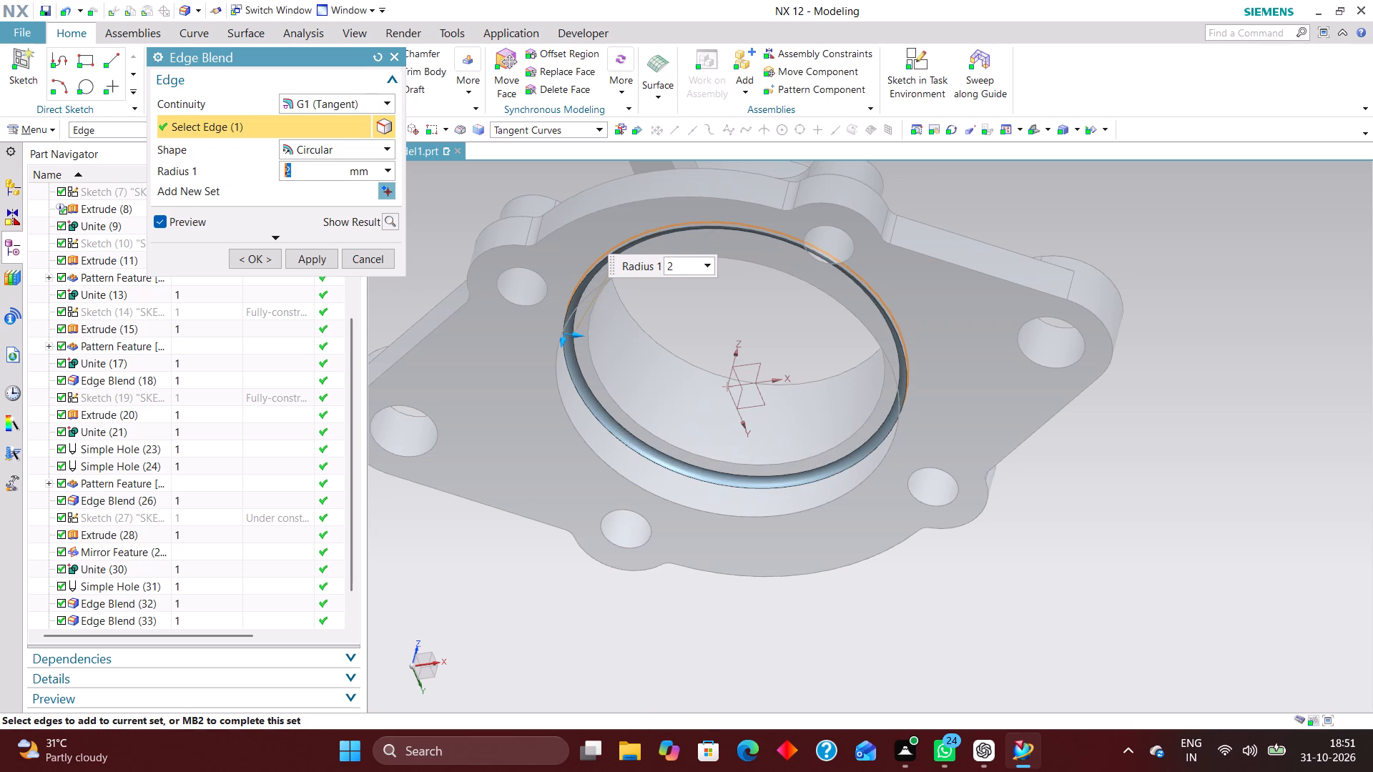
key(Return)
click(247, 258)
Inspect the blended counterbore corner in a temporary section across the Y plane and from above and below, leaving the section unsaved.
middle_drag(1077, 470, 1096, 539)
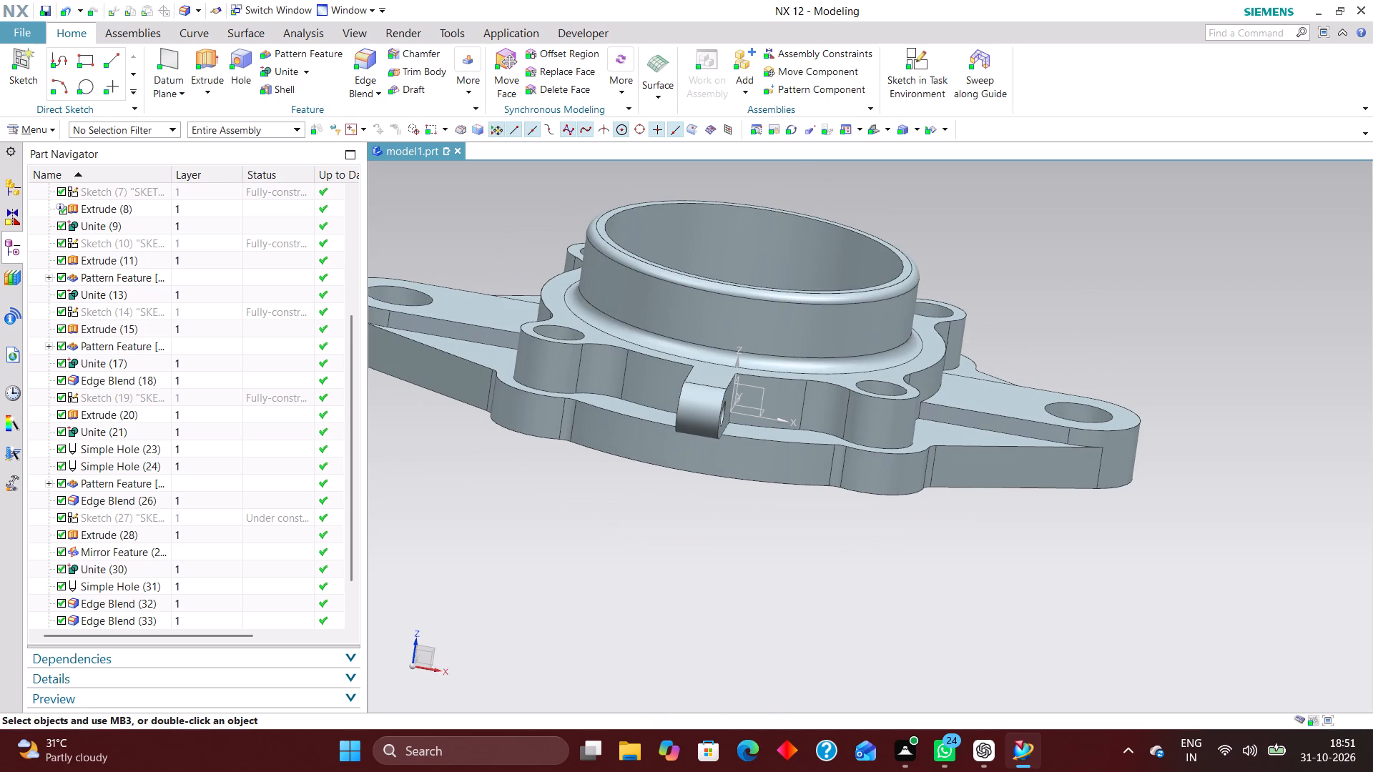
key(ctrl+h)
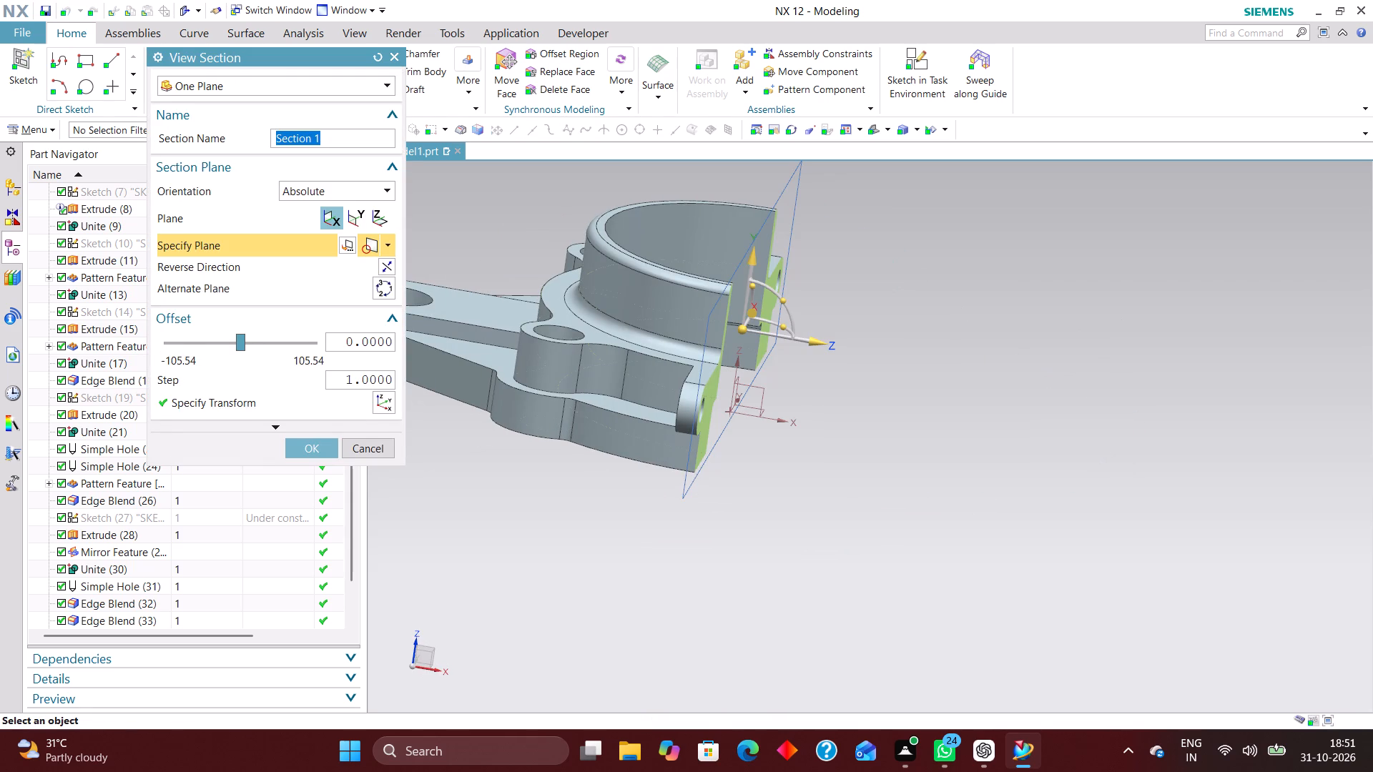
click(349, 220)
middle_drag(742, 425, 805, 381)
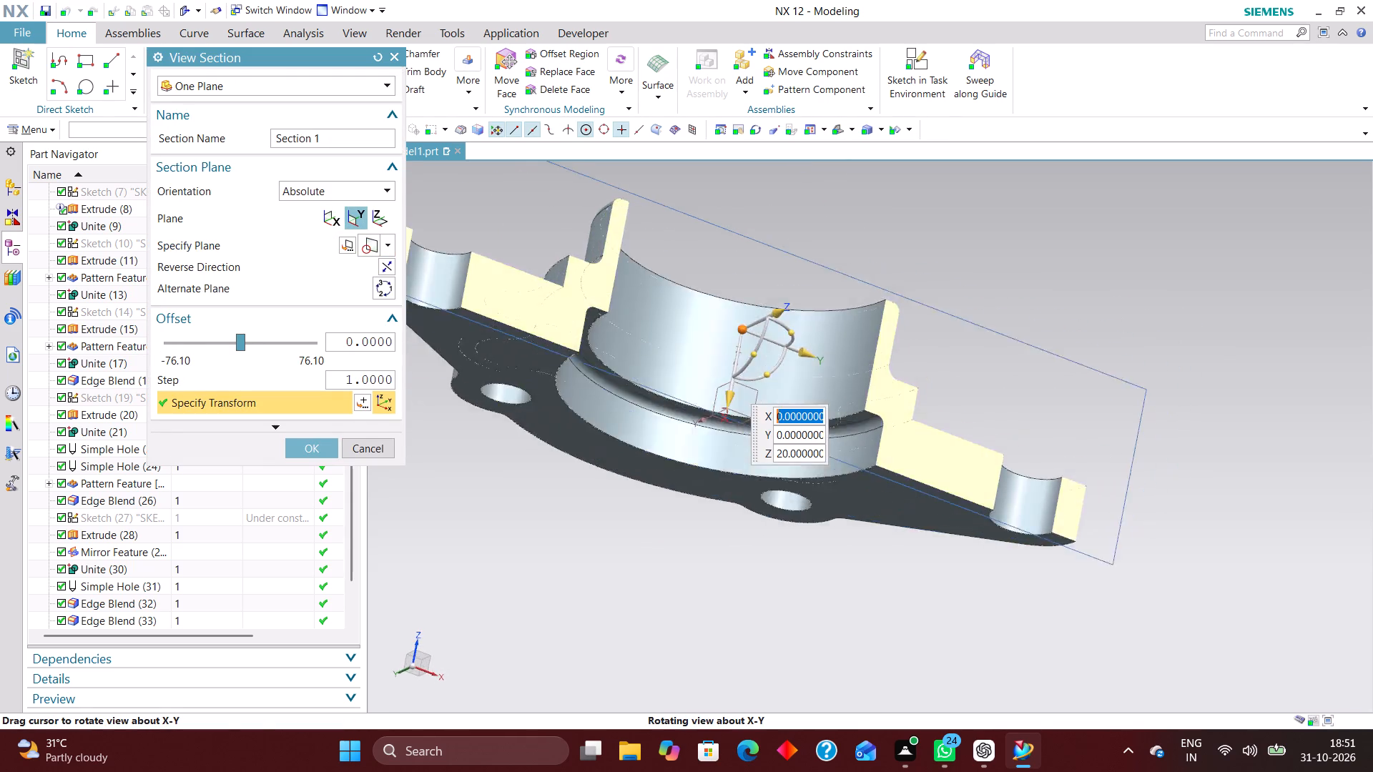
middle_drag(805, 381, 790, 410)
right_drag(1060, 521, 894, 533)
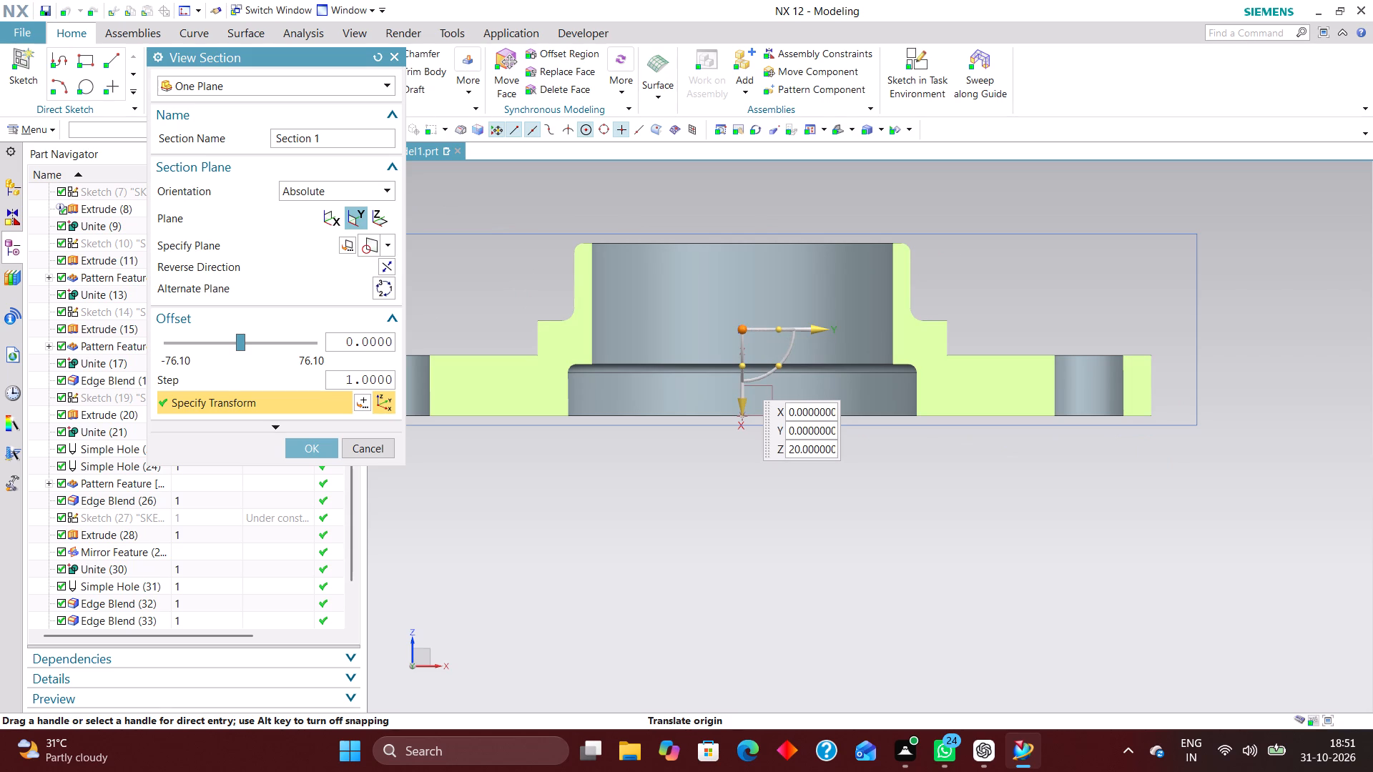
middle_drag(610, 558, 616, 573)
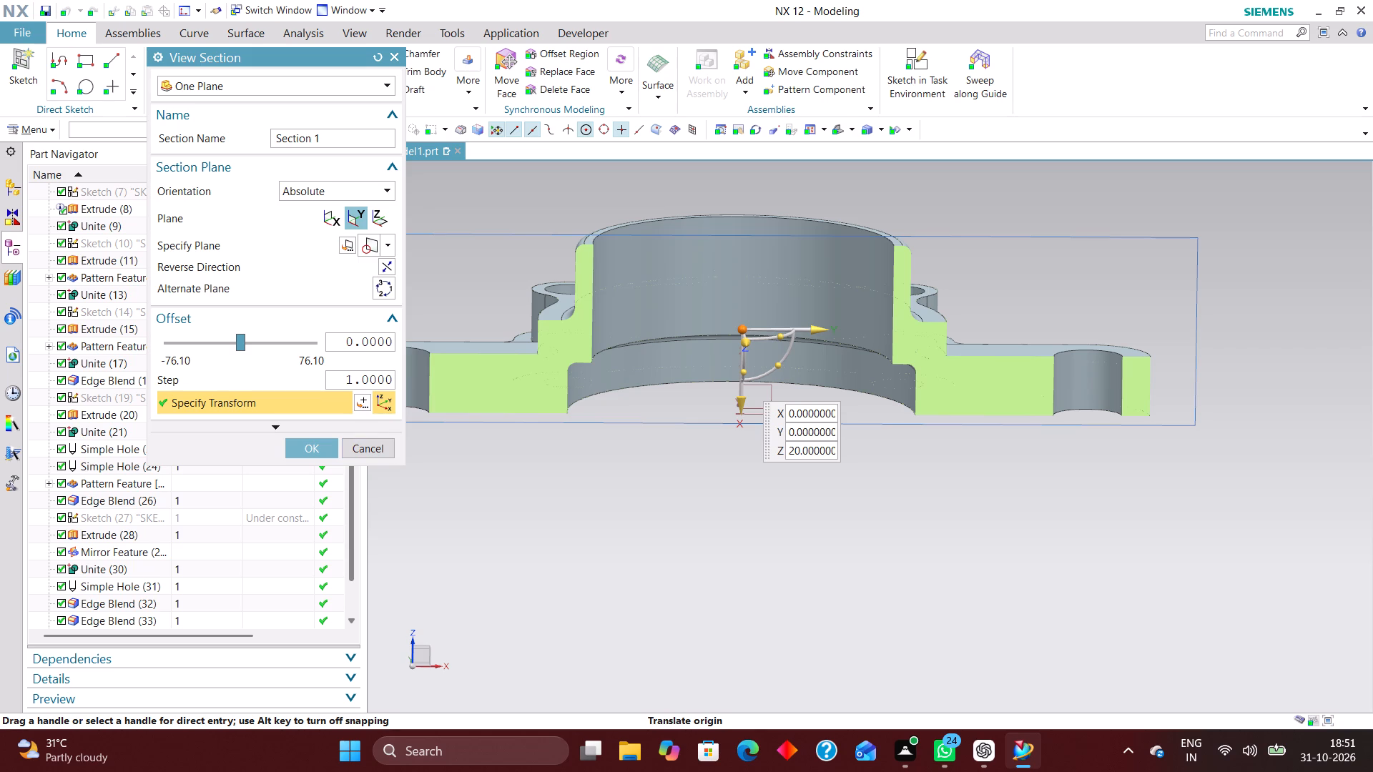
click(369, 450)
middle_drag(681, 505, 642, 458)
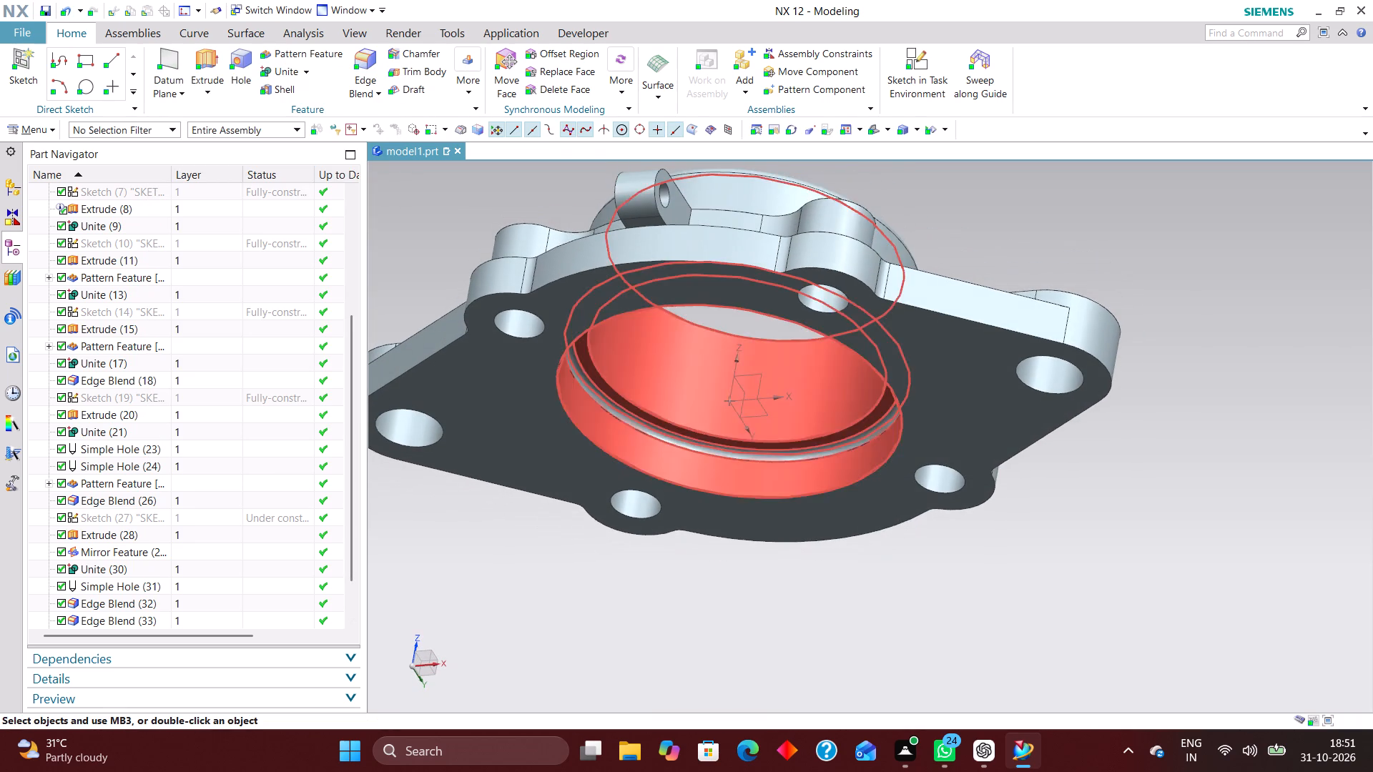
scroll(205, 553, down, 4)
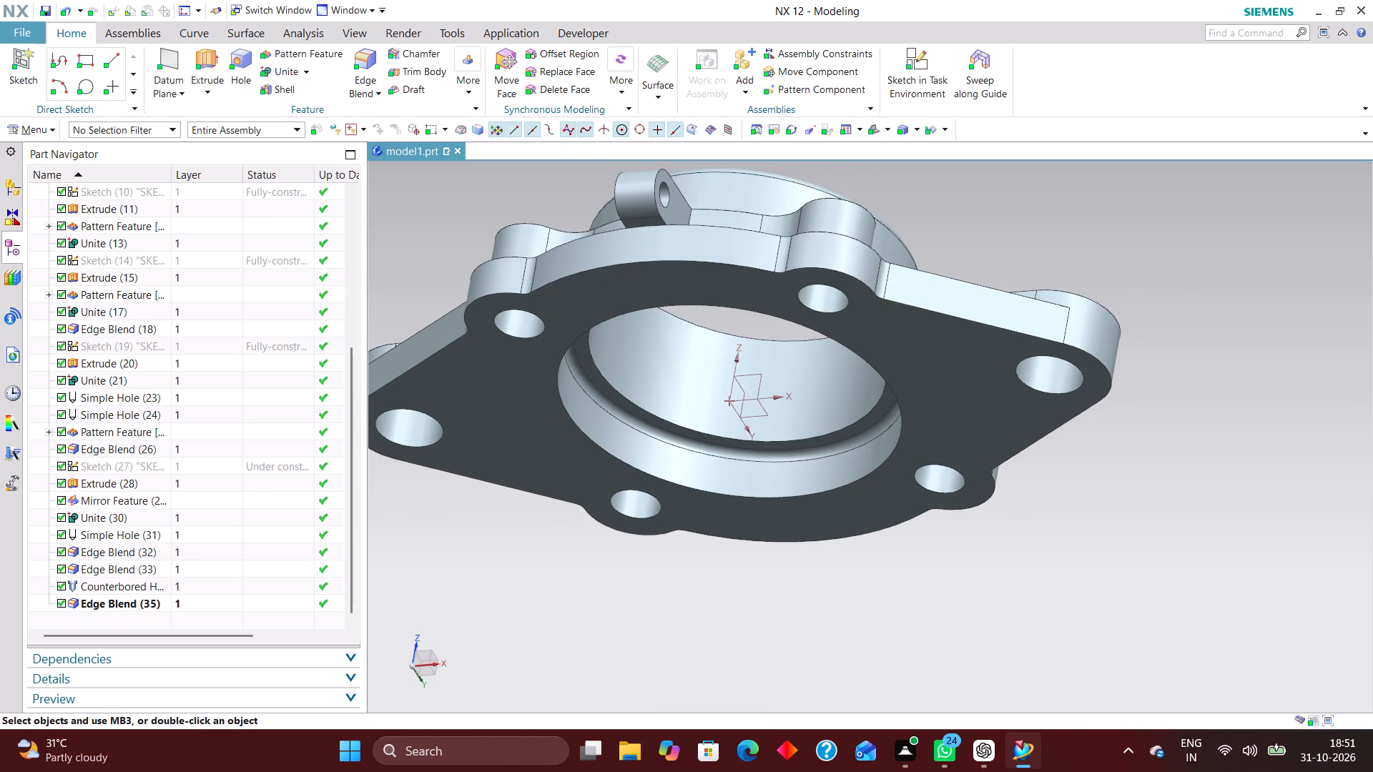
middle_drag(722, 462, 690, 545)
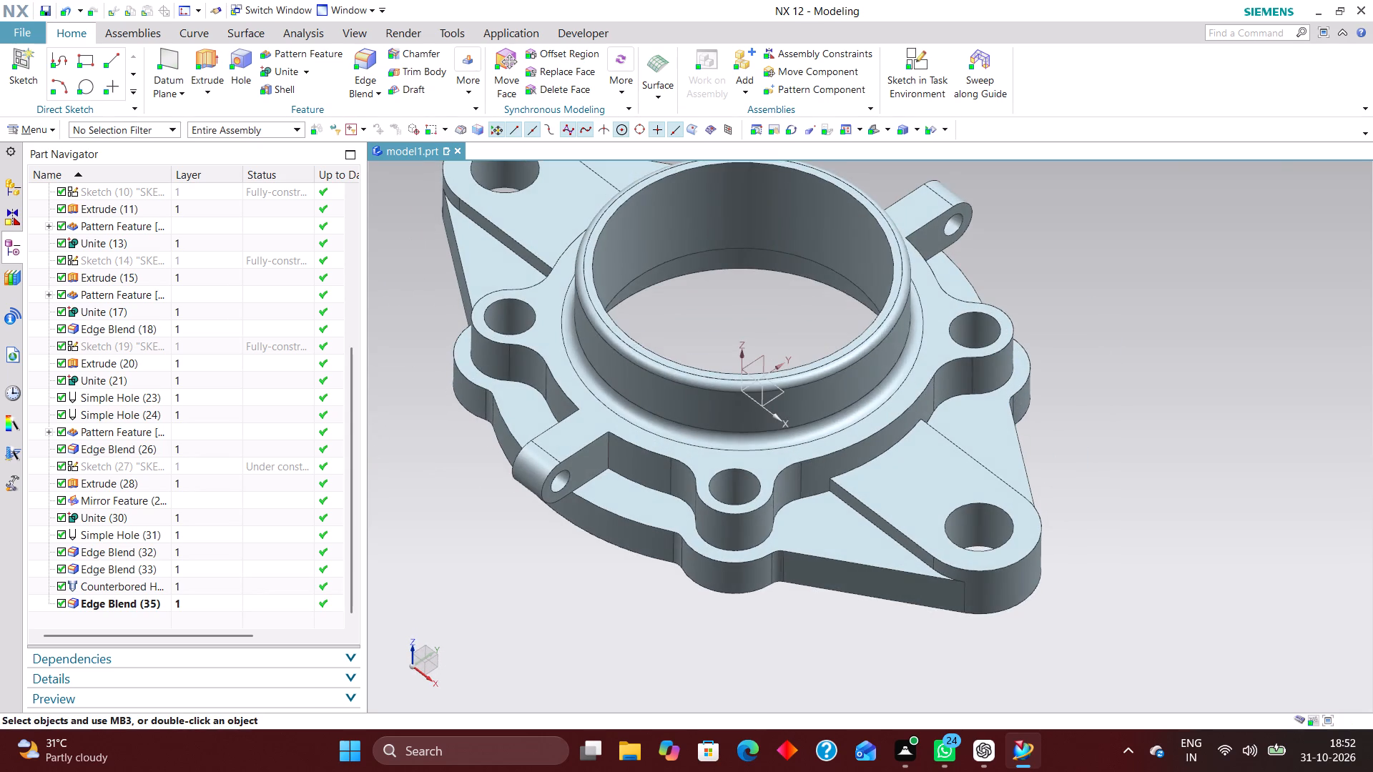
Chamfer the cylinder's upper inner rim and the counterbore's opening edge on the underside with a 1 mm distance at 45°.
scroll(617, 317, up, 4)
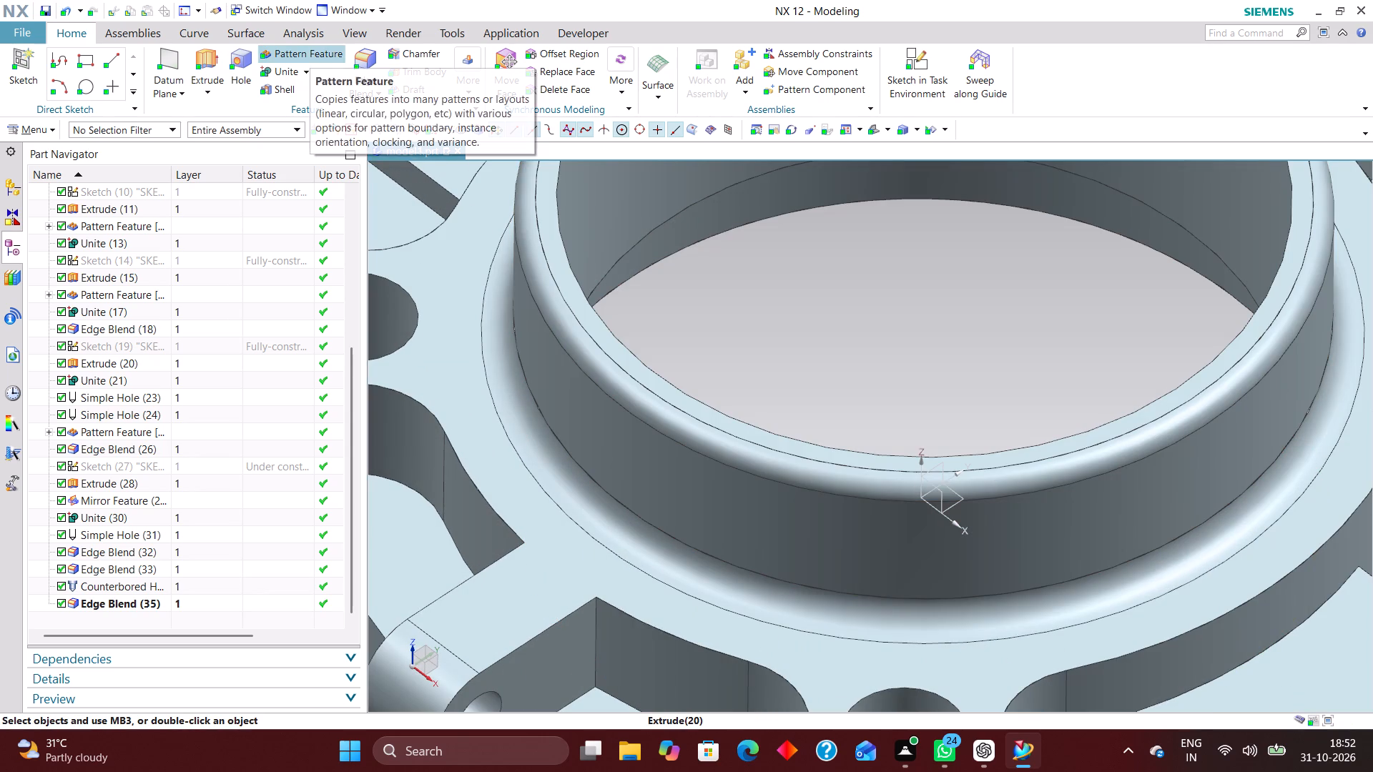
click(426, 53)
click(602, 326)
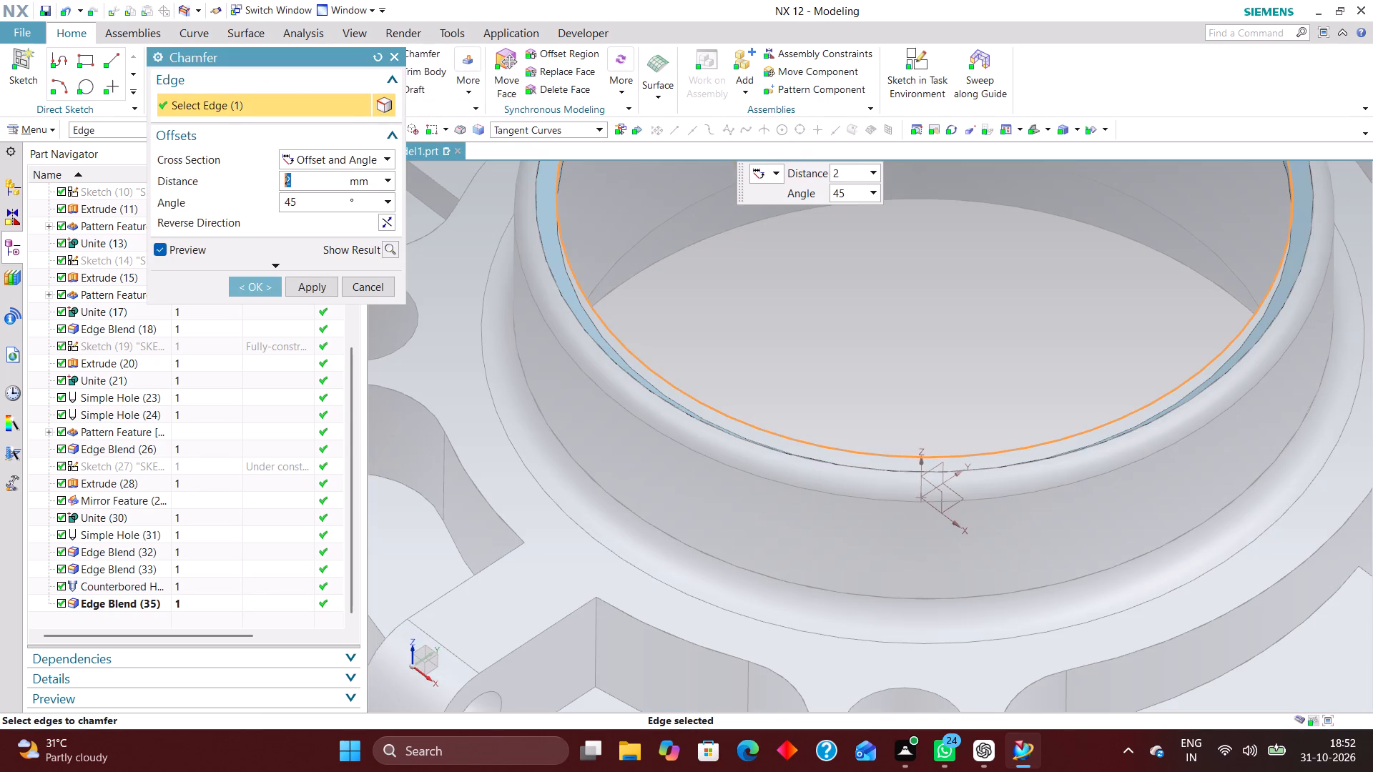
key(1)
key(Return)
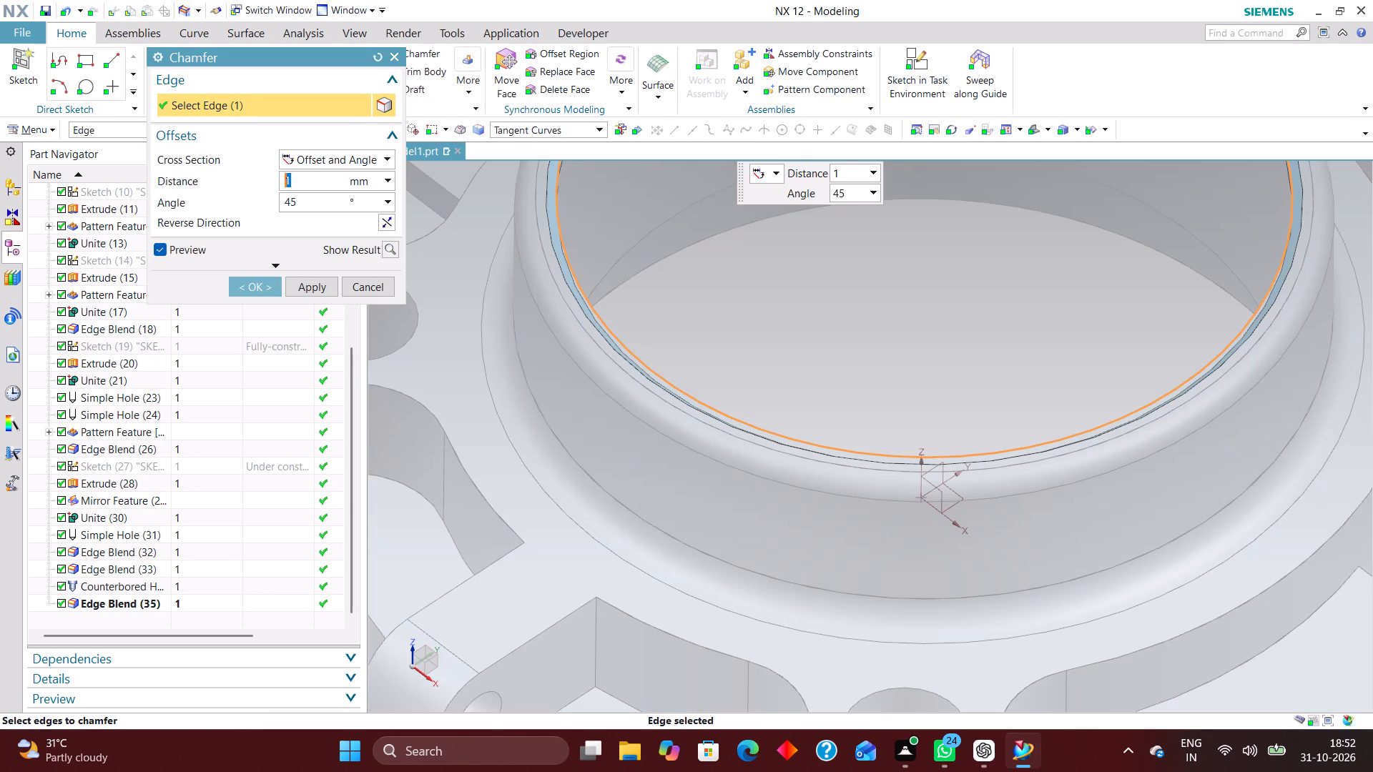
scroll(827, 345, down, 3)
middle_drag(831, 322, 836, 355)
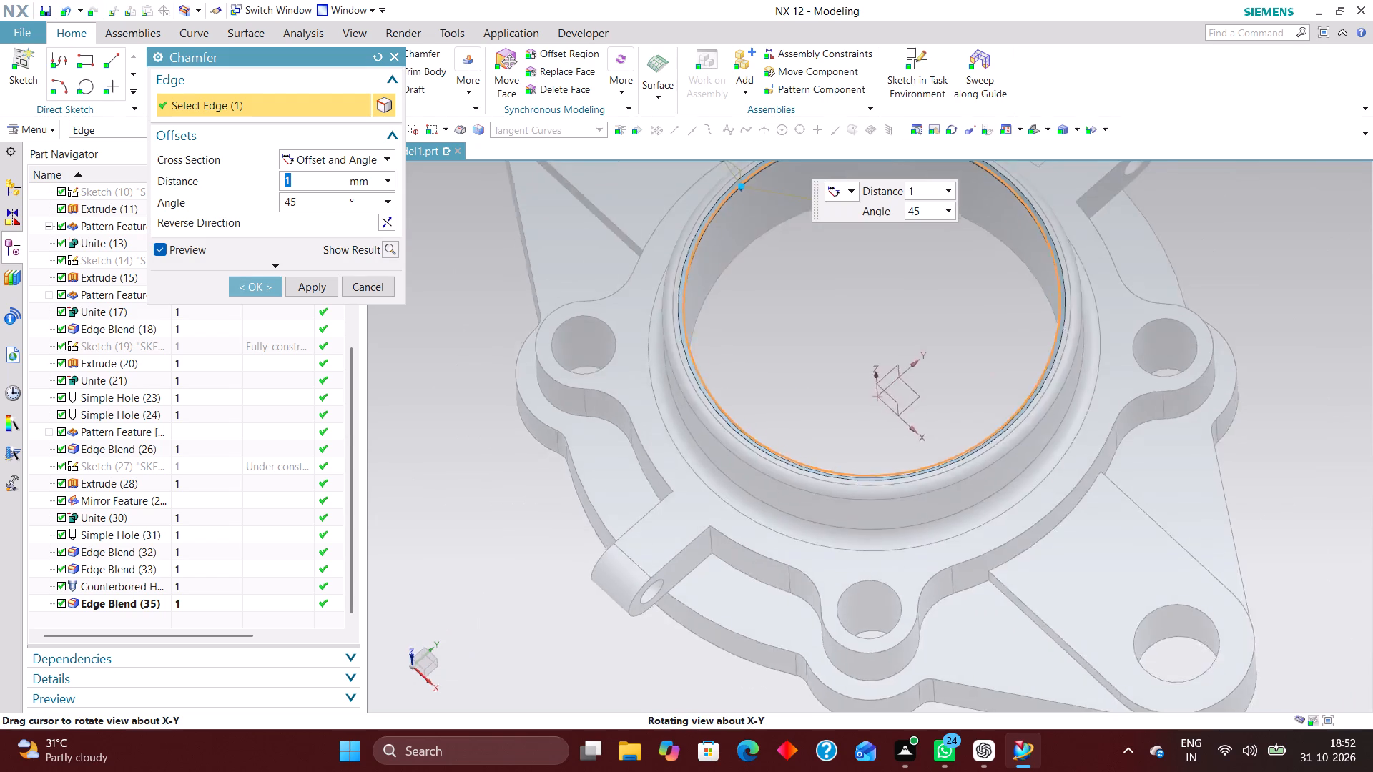
middle_drag(836, 355, 868, 295)
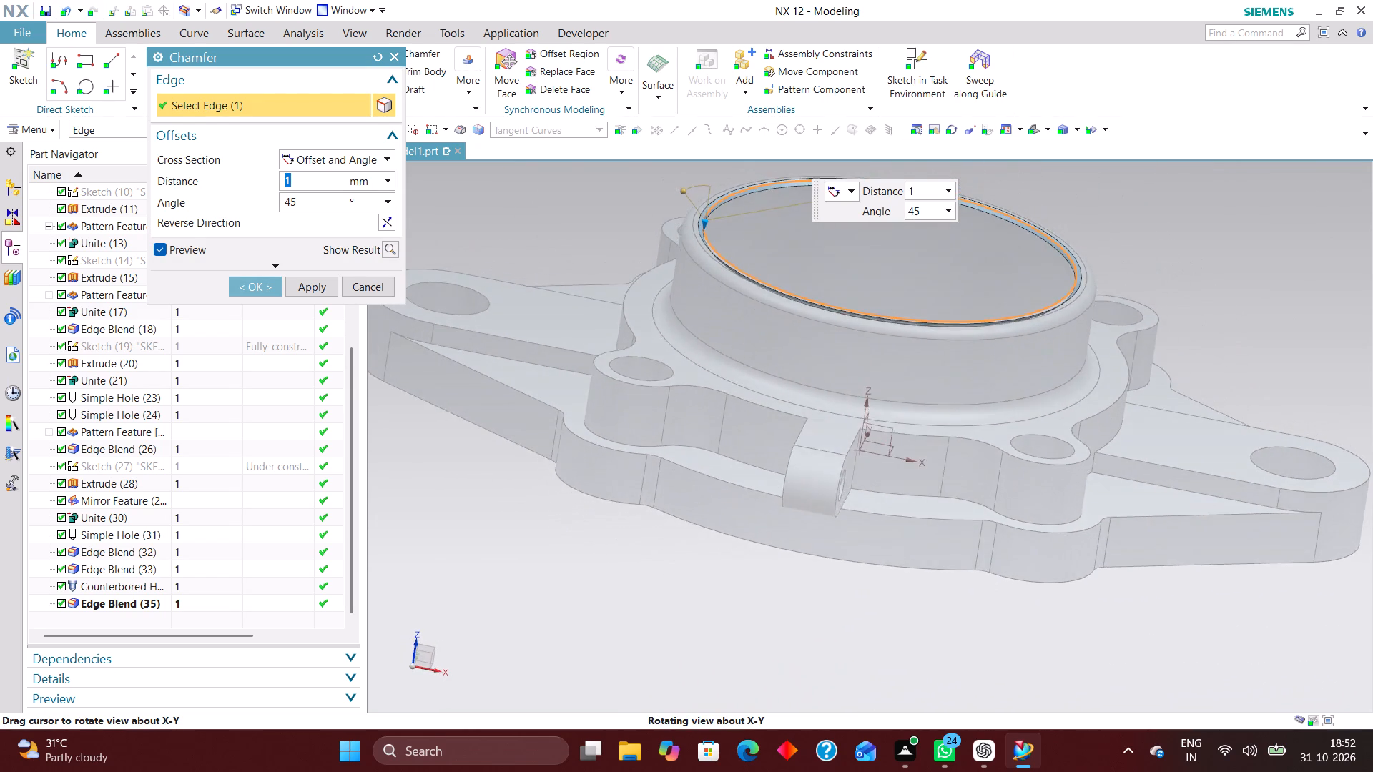
middle_drag(868, 295, 860, 296)
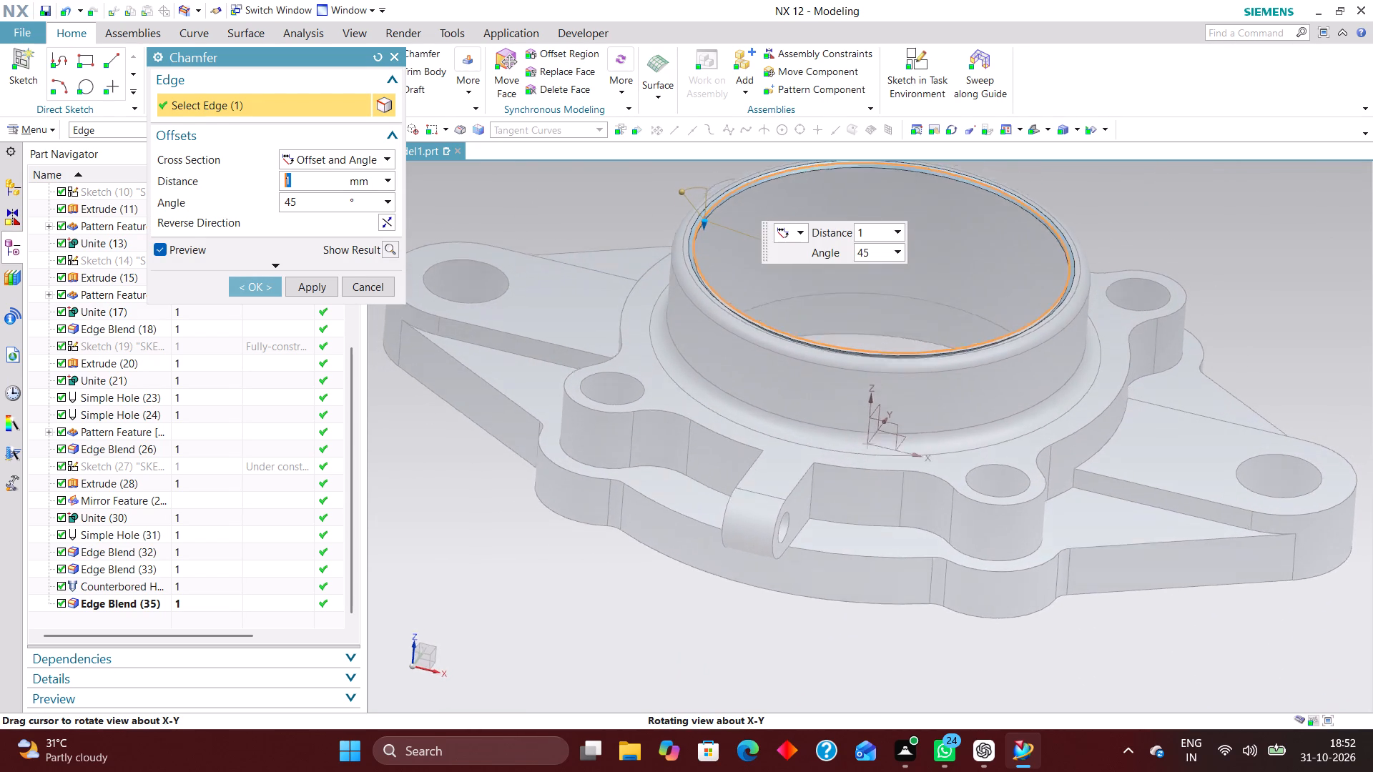
middle_drag(860, 296, 862, 243)
scroll(862, 243, up, 1)
click(628, 534)
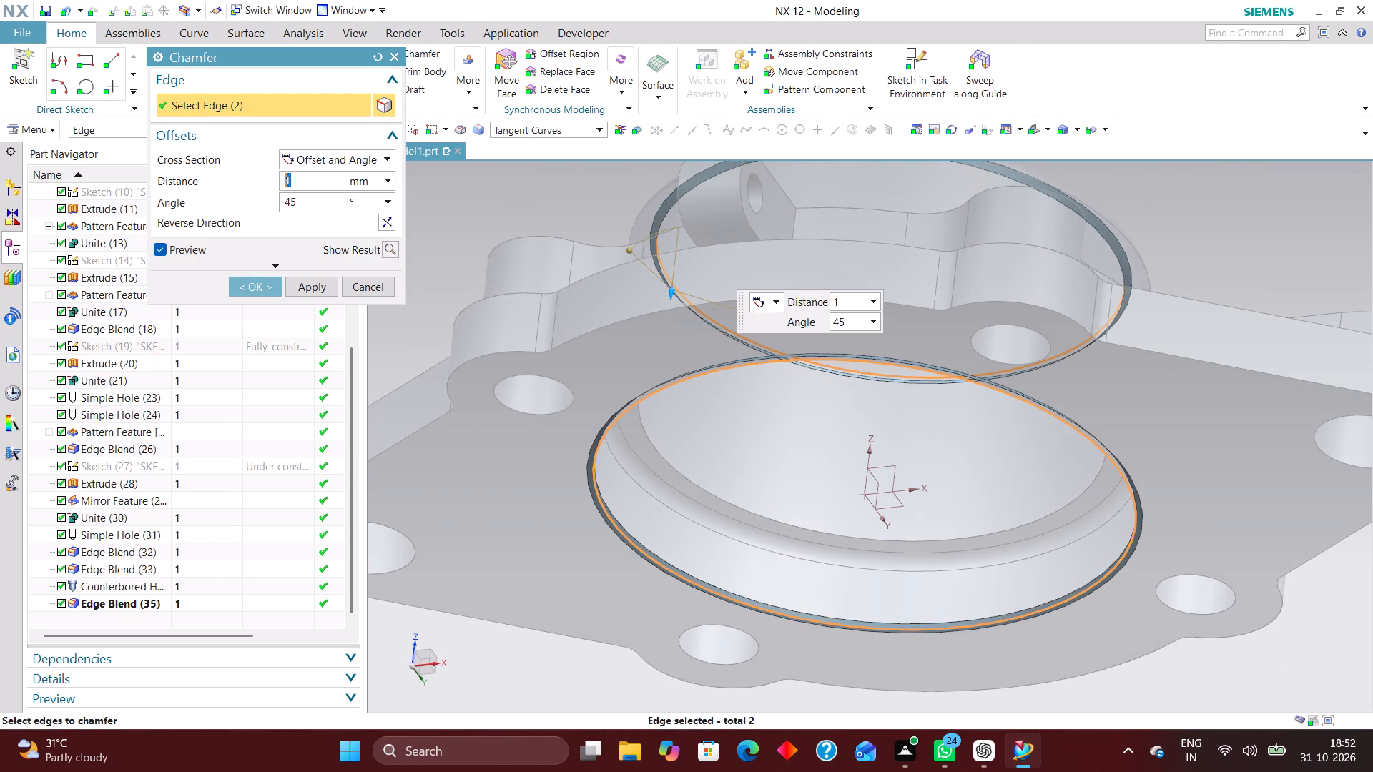
click(253, 288)
Examine the two chamfers in a front-facing temporary section across the Y plane, leaving the section unsaved.
middle_drag(757, 408, 756, 424)
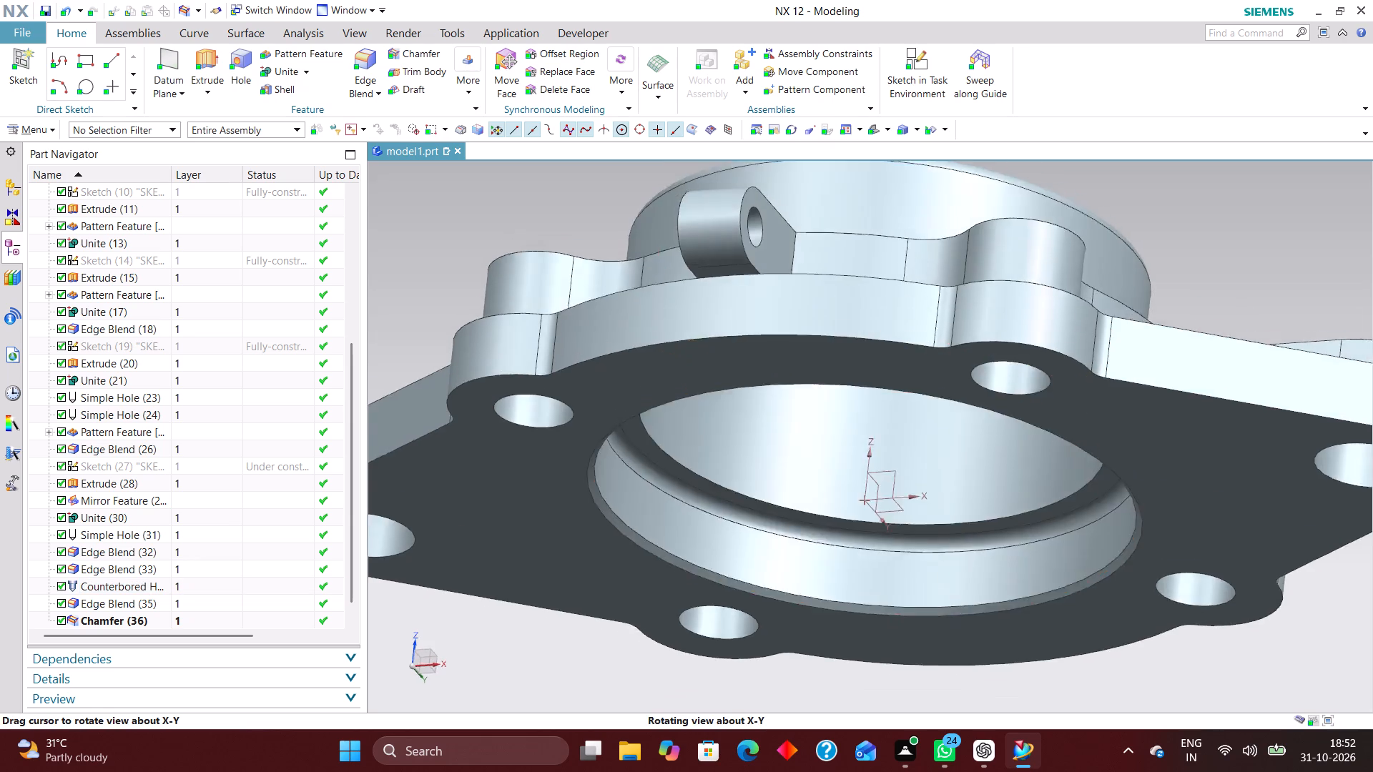
middle_drag(756, 424, 779, 425)
right_drag(1264, 274, 1181, 278)
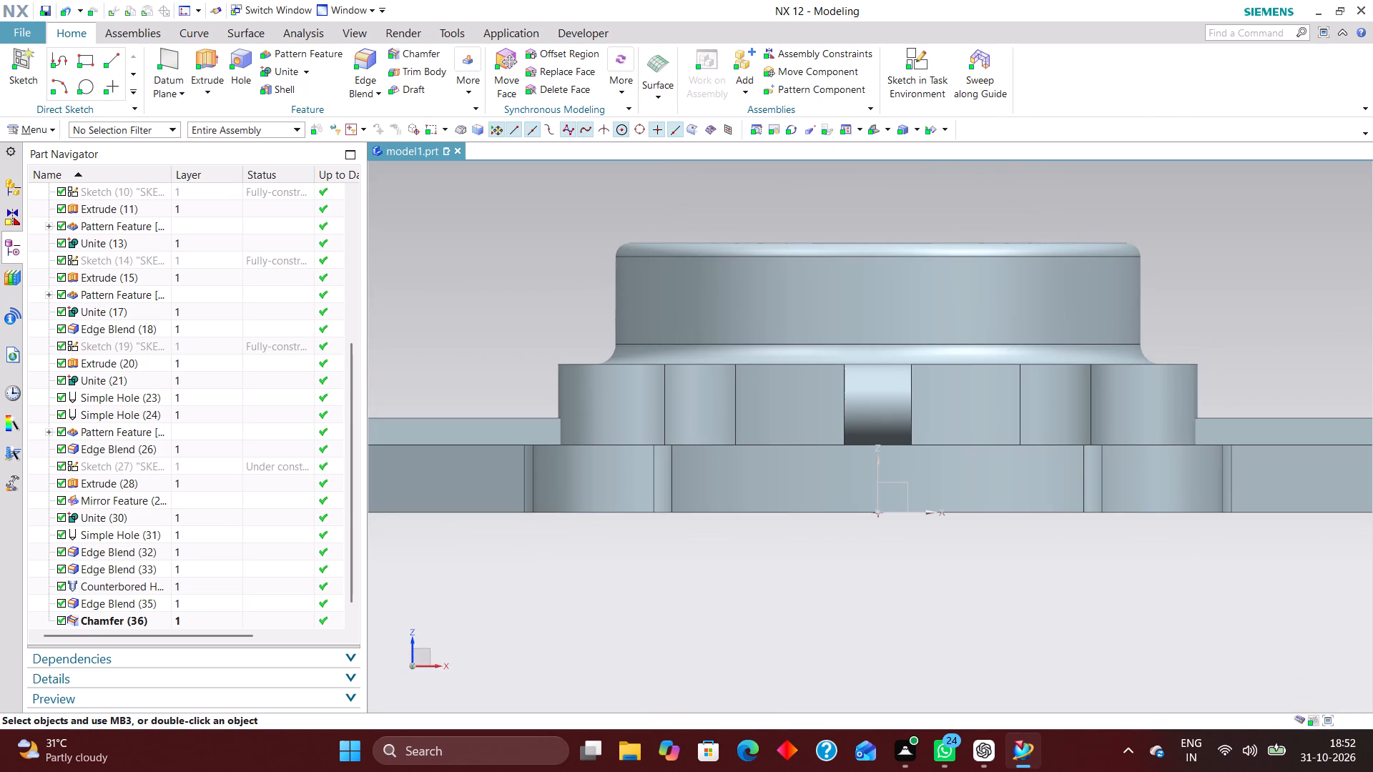
key(ctrl+h)
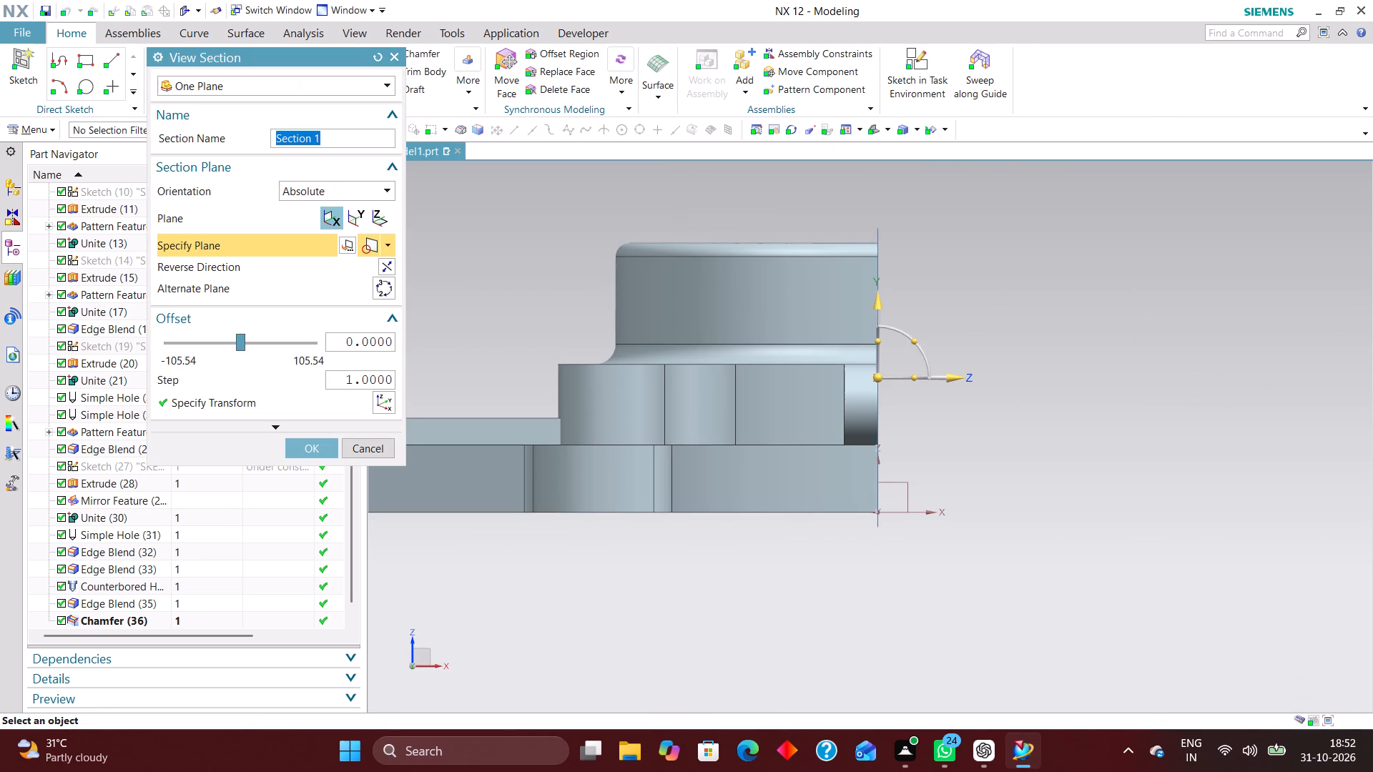
click(352, 218)
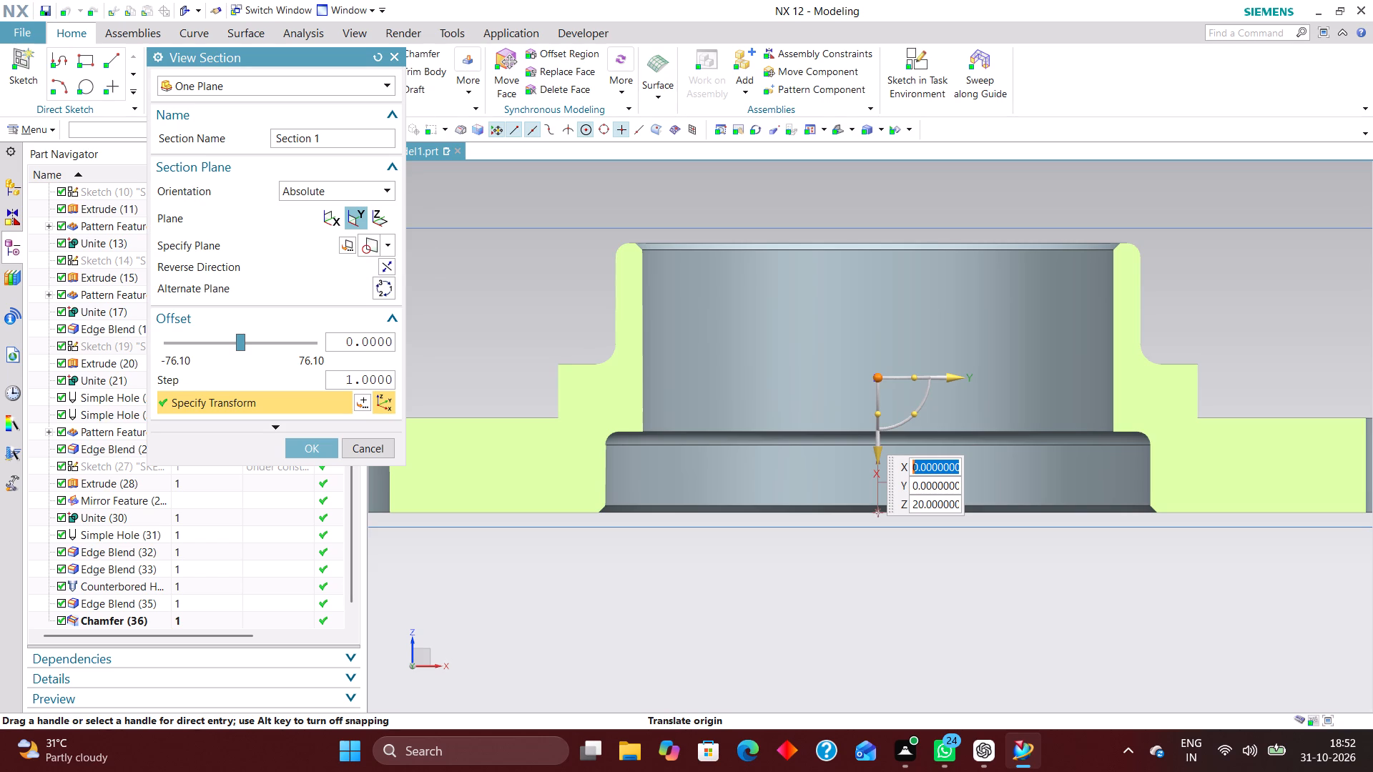
scroll(680, 456, down, 3)
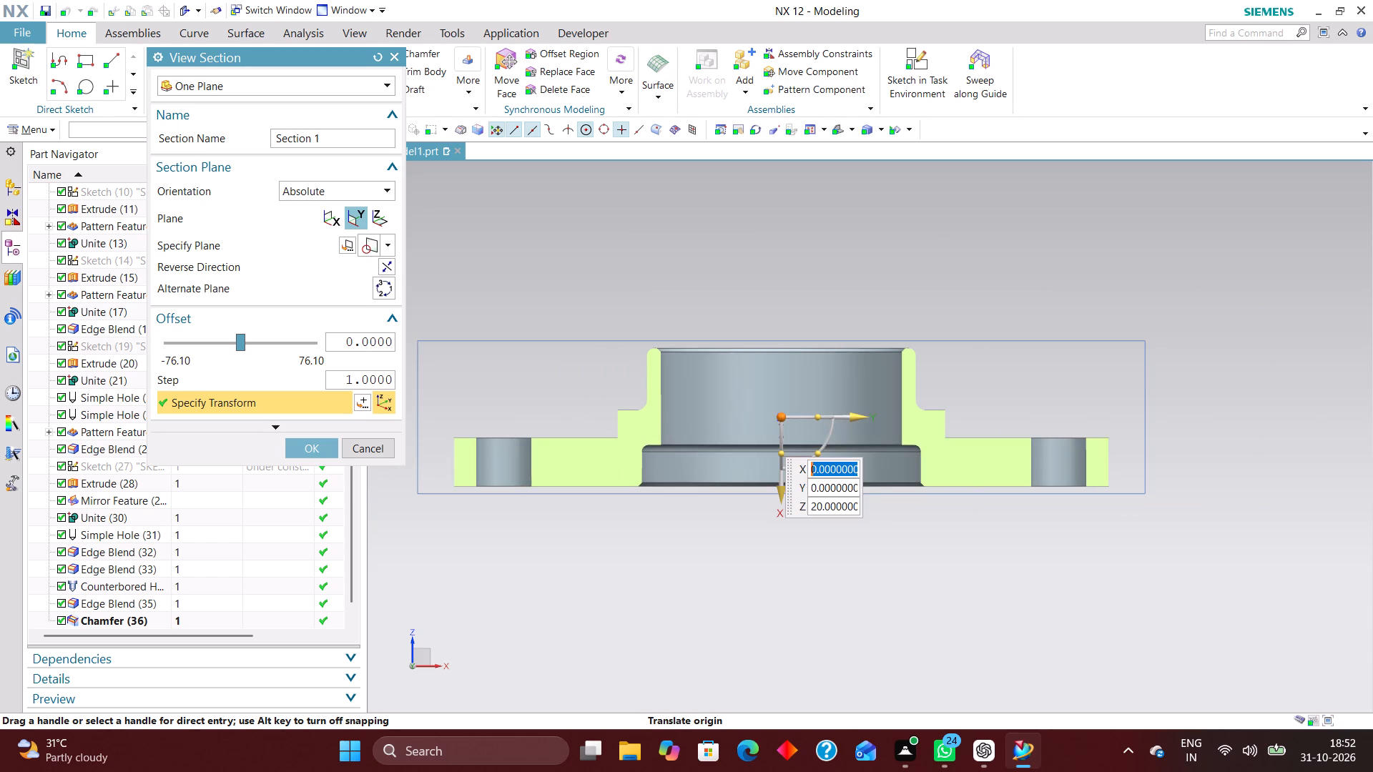
click(363, 447)
Examine the whole housing from several angles, checking the bosses, flange holes and cylinder rim.
scroll(906, 530, down, 3)
middle_drag(993, 396, 970, 422)
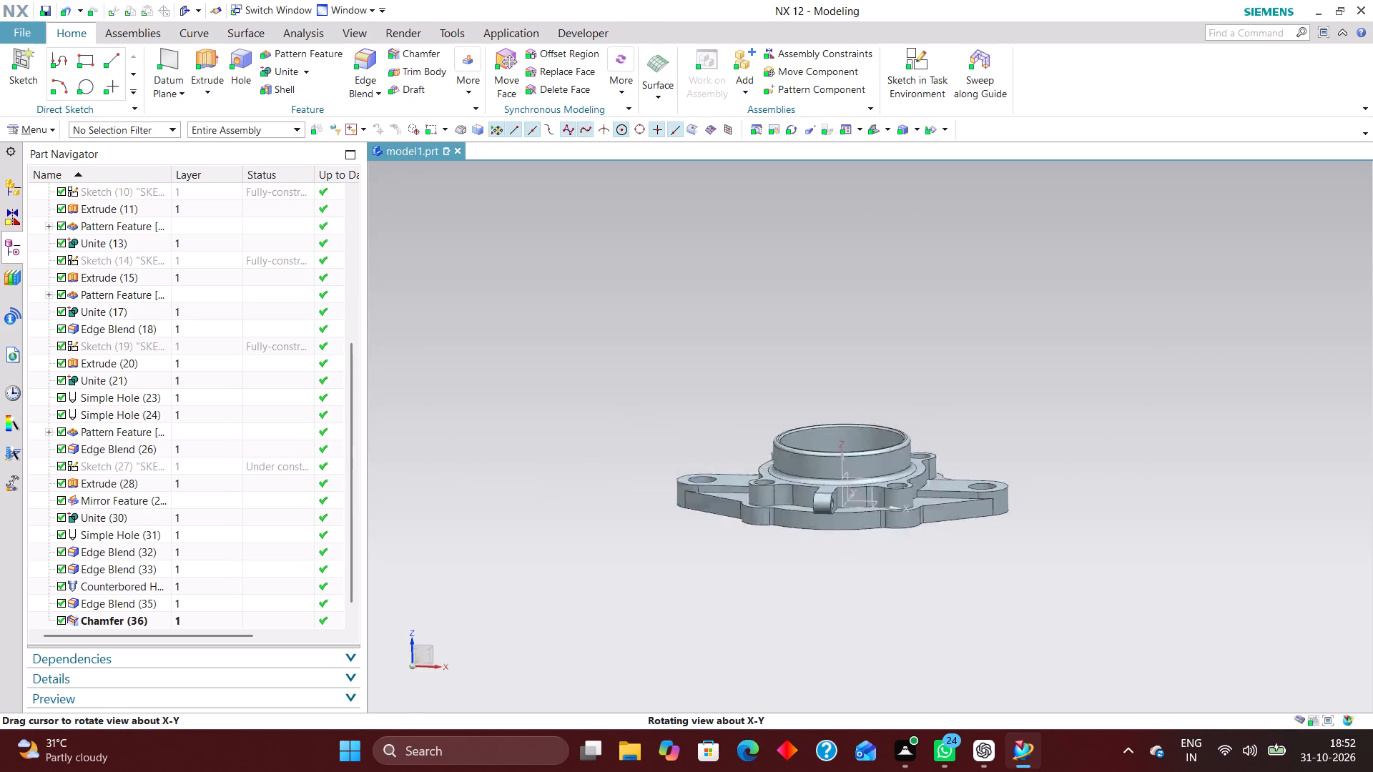
middle_drag(970, 422, 968, 439)
scroll(972, 432, up, 6)
scroll(1075, 360, down, 4)
middle_drag(1108, 375, 1095, 455)
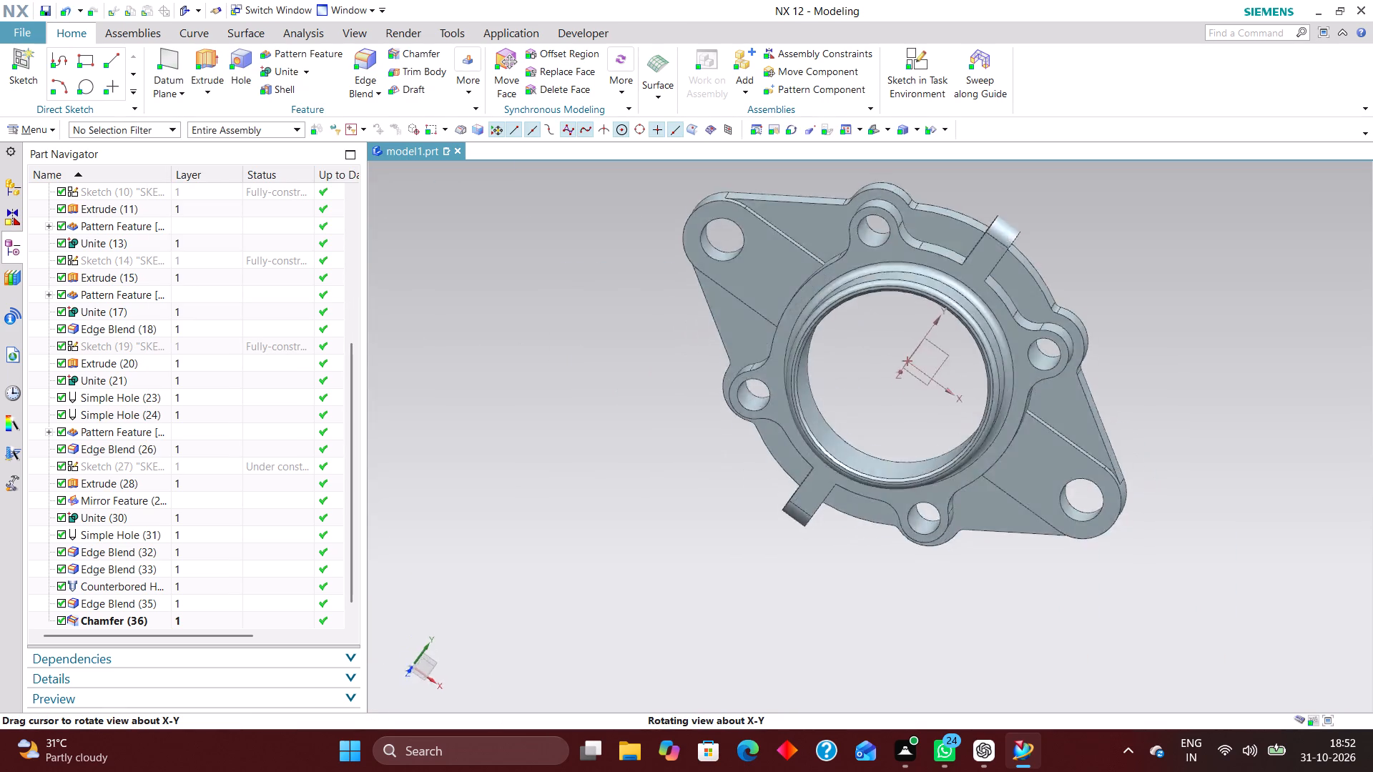
middle_drag(1095, 455, 1078, 375)
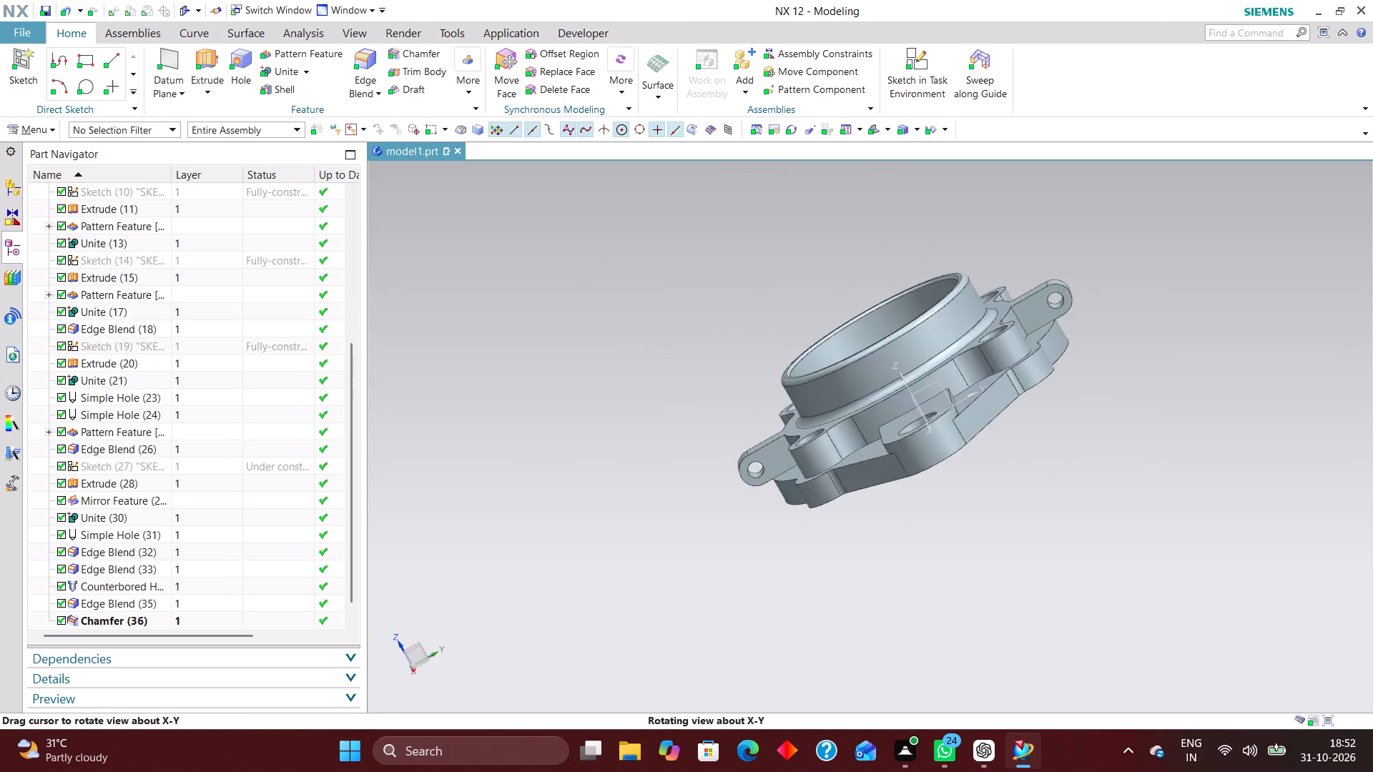
middle_drag(1078, 375, 1120, 387)
scroll(1118, 378, up, 1)
click(877, 131)
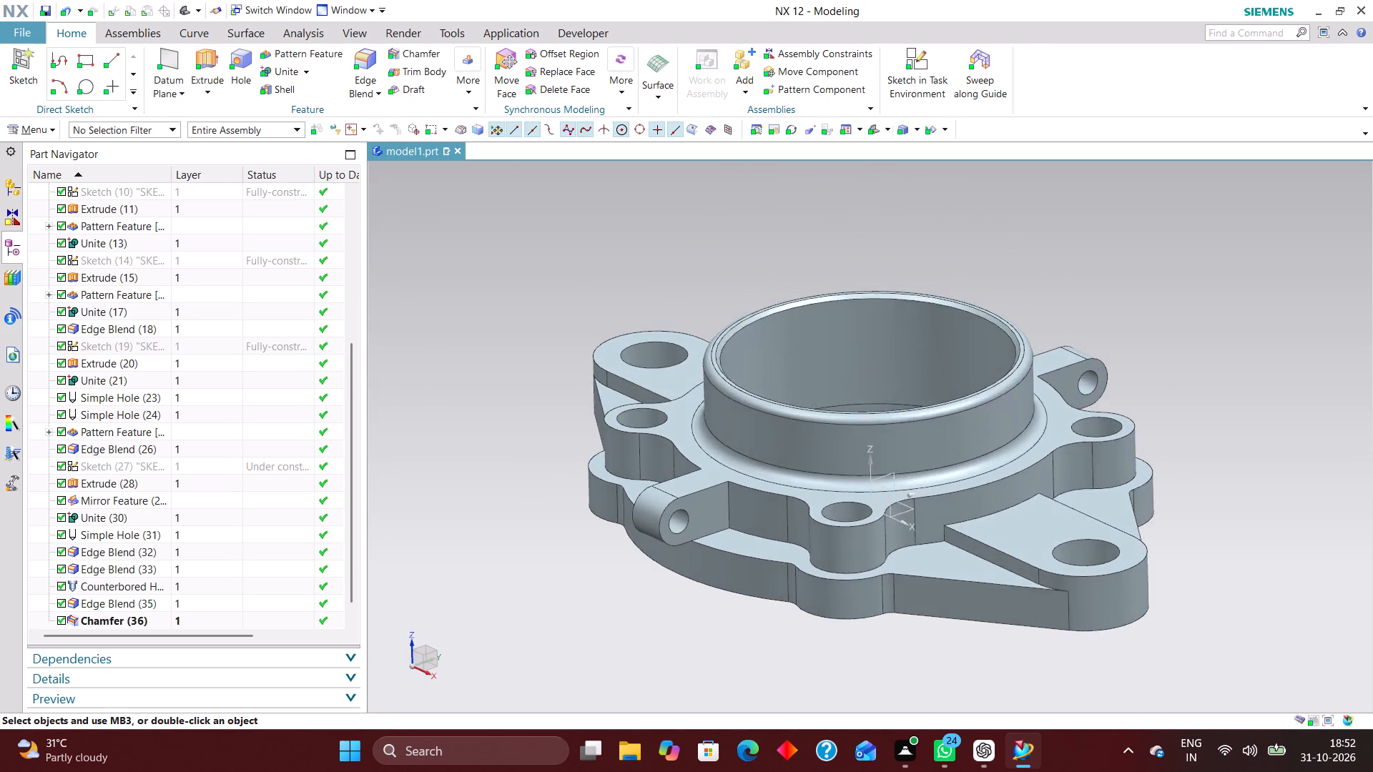
scroll(988, 302, down, 1)
middle_drag(845, 325, 897, 329)
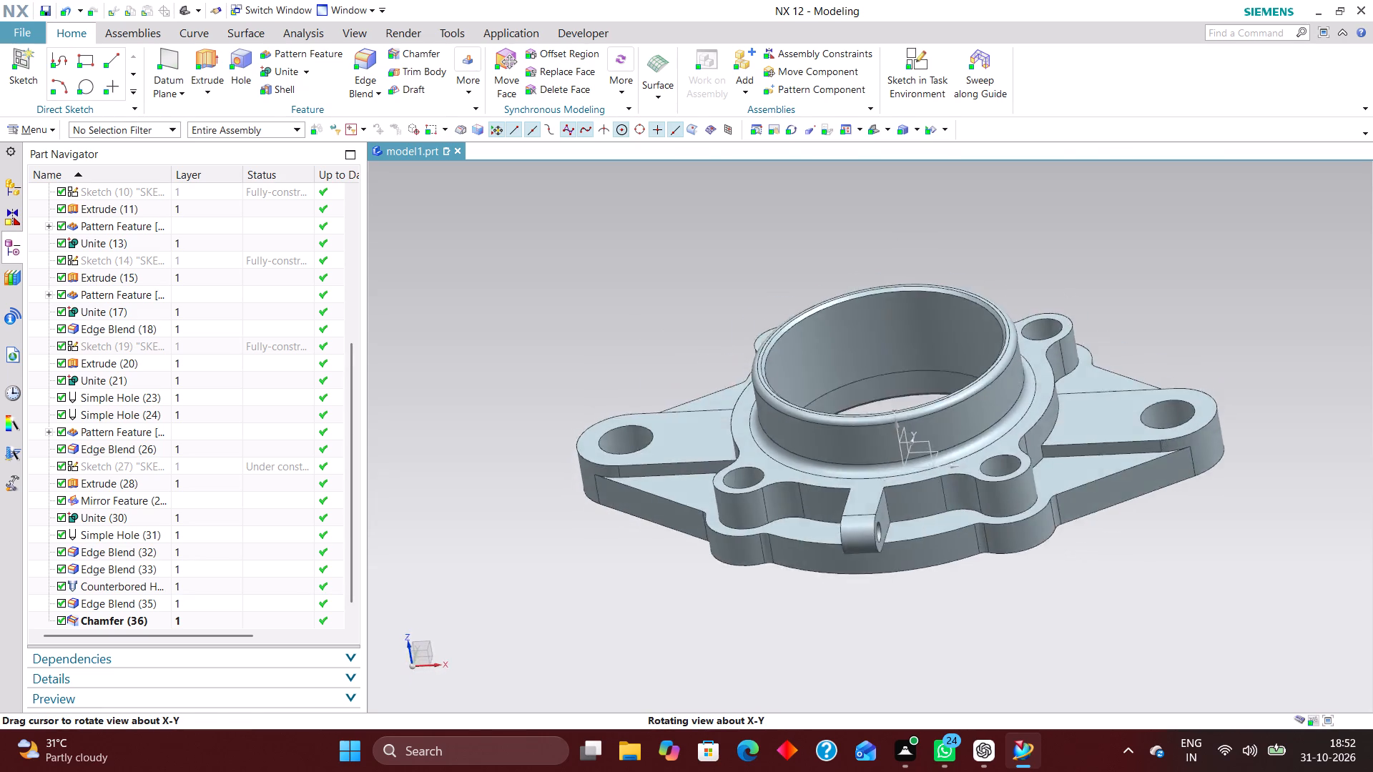
middle_drag(897, 329, 904, 325)
scroll(904, 325, up, 1)
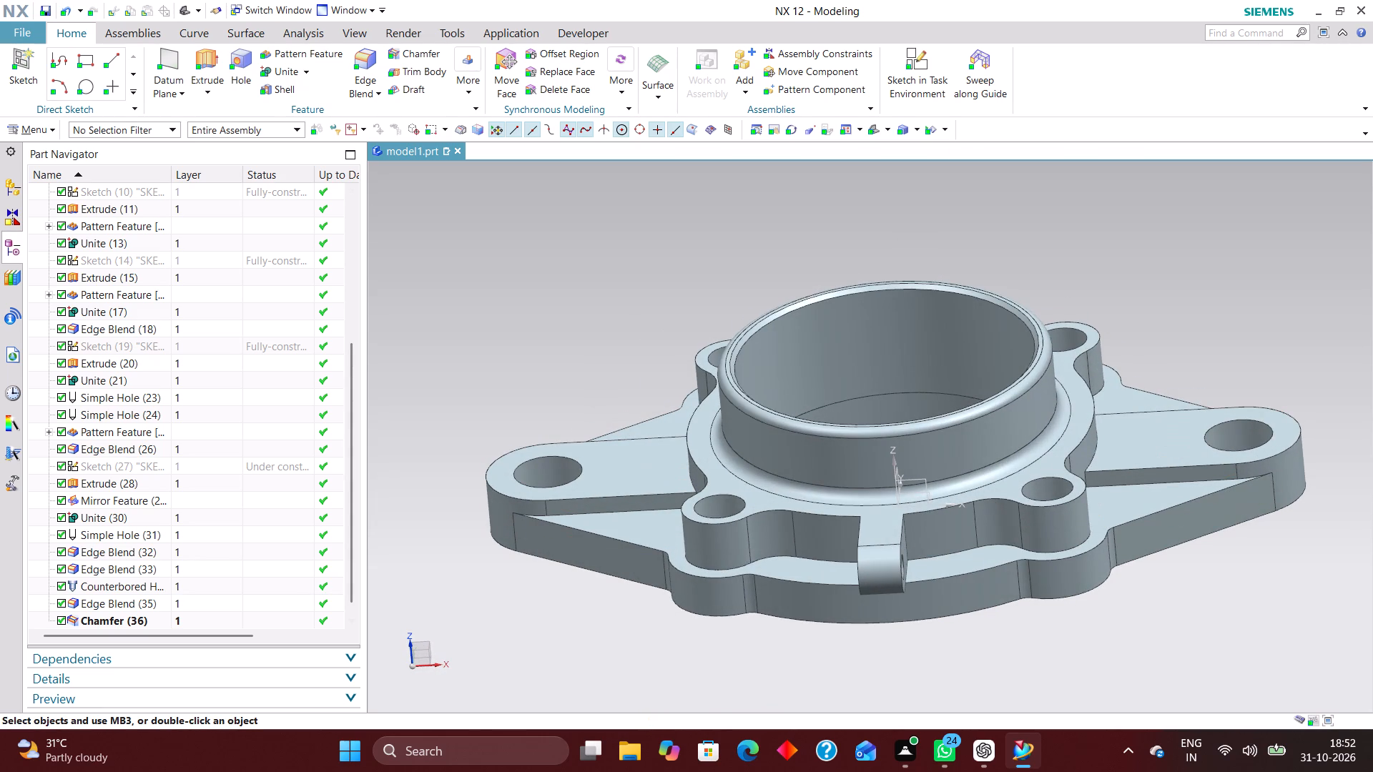
Delete the 12 mm simple hole through the small boss beside the cylinder, together with its dependent pattern.
double_click(726, 501)
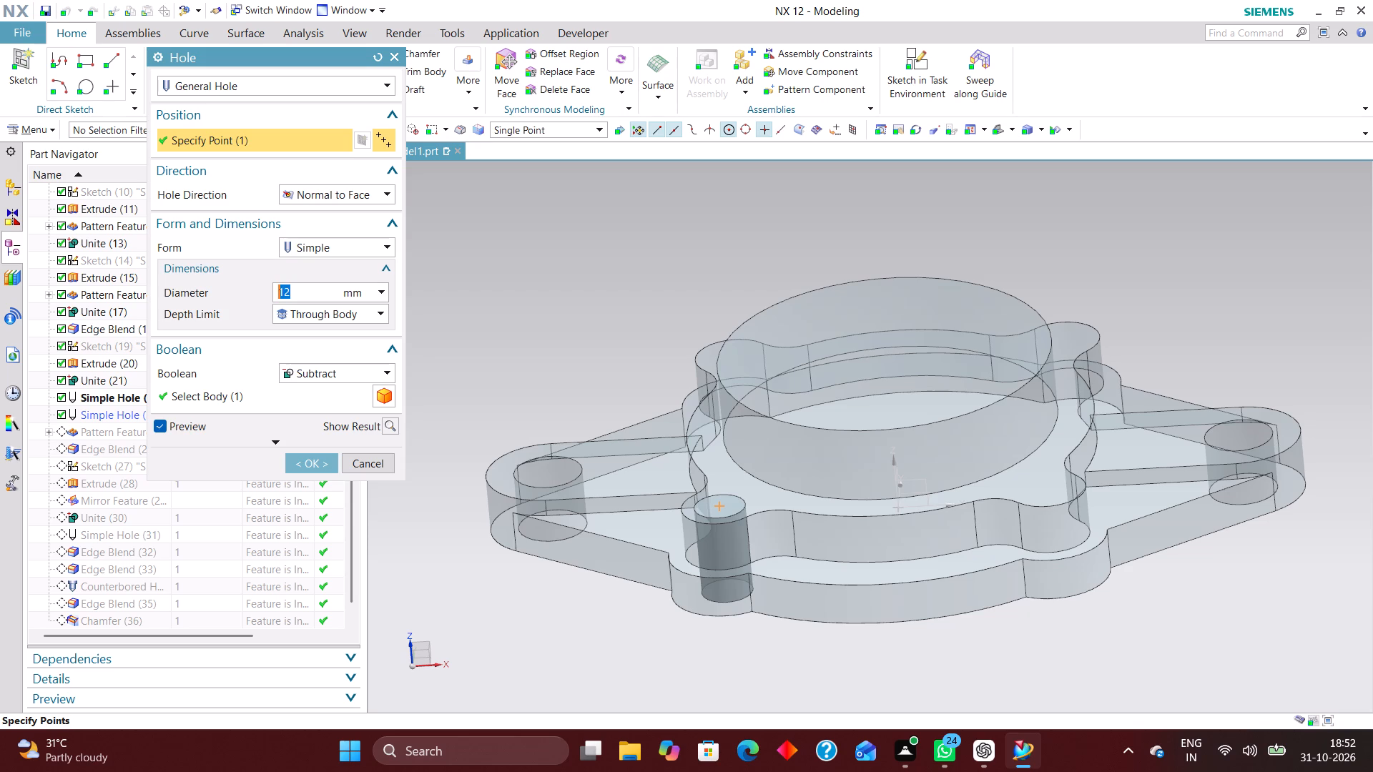
click(378, 463)
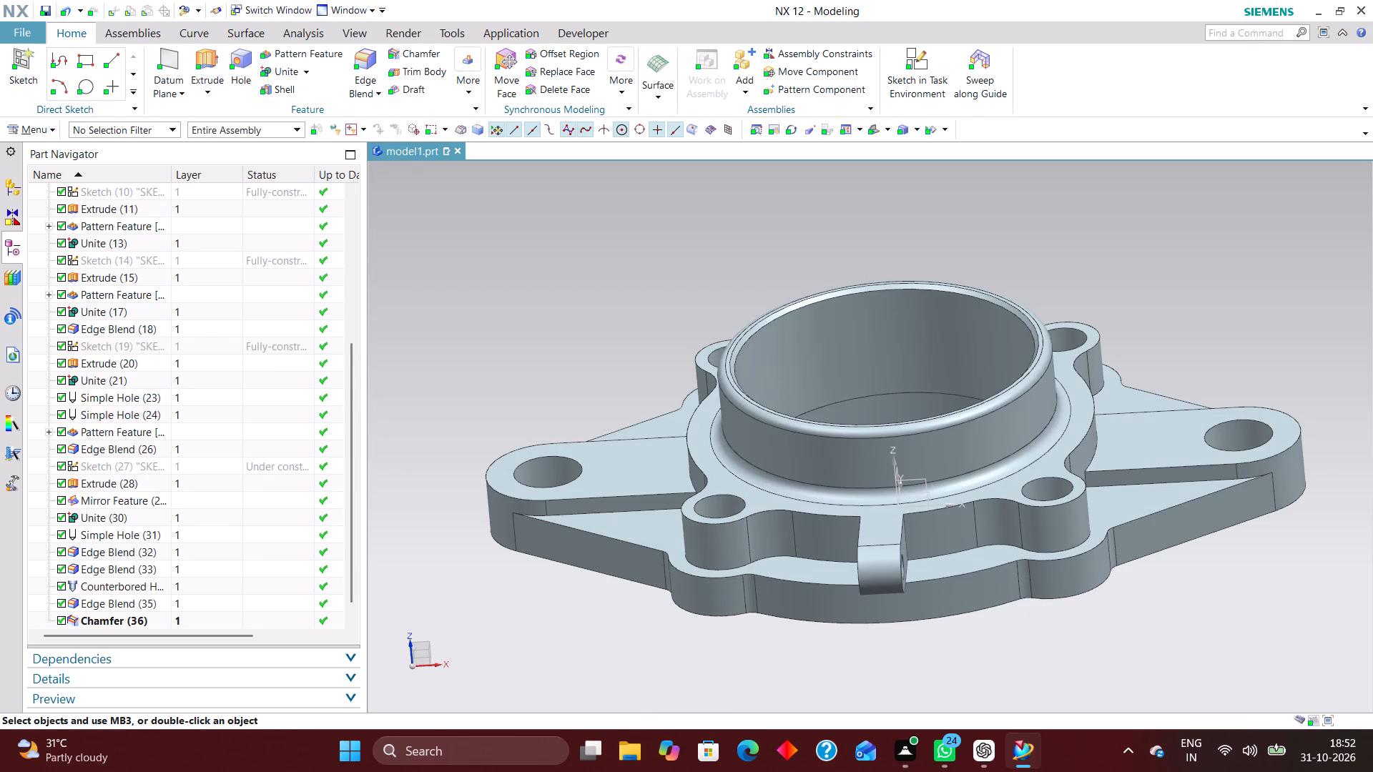
click(142, 415)
right_click(143, 415)
click(270, 439)
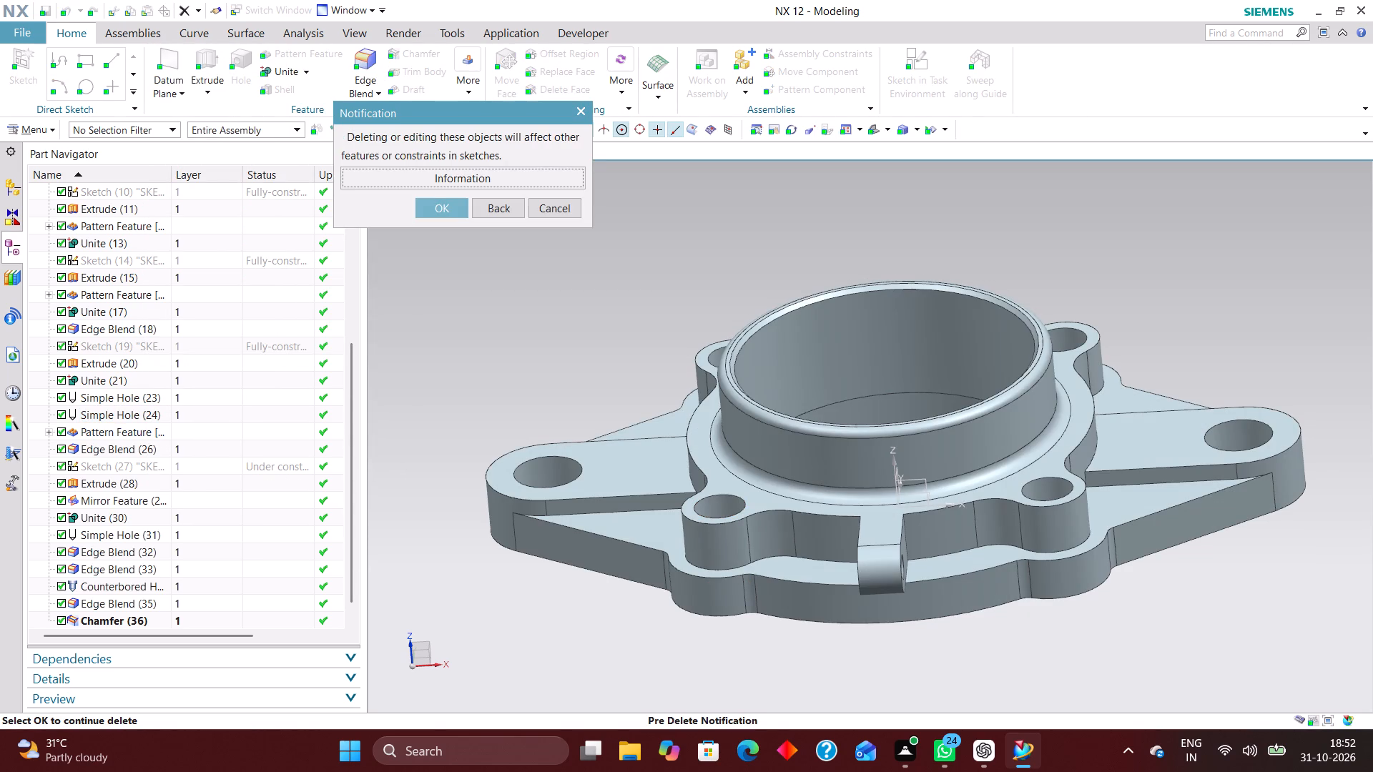
click(452, 212)
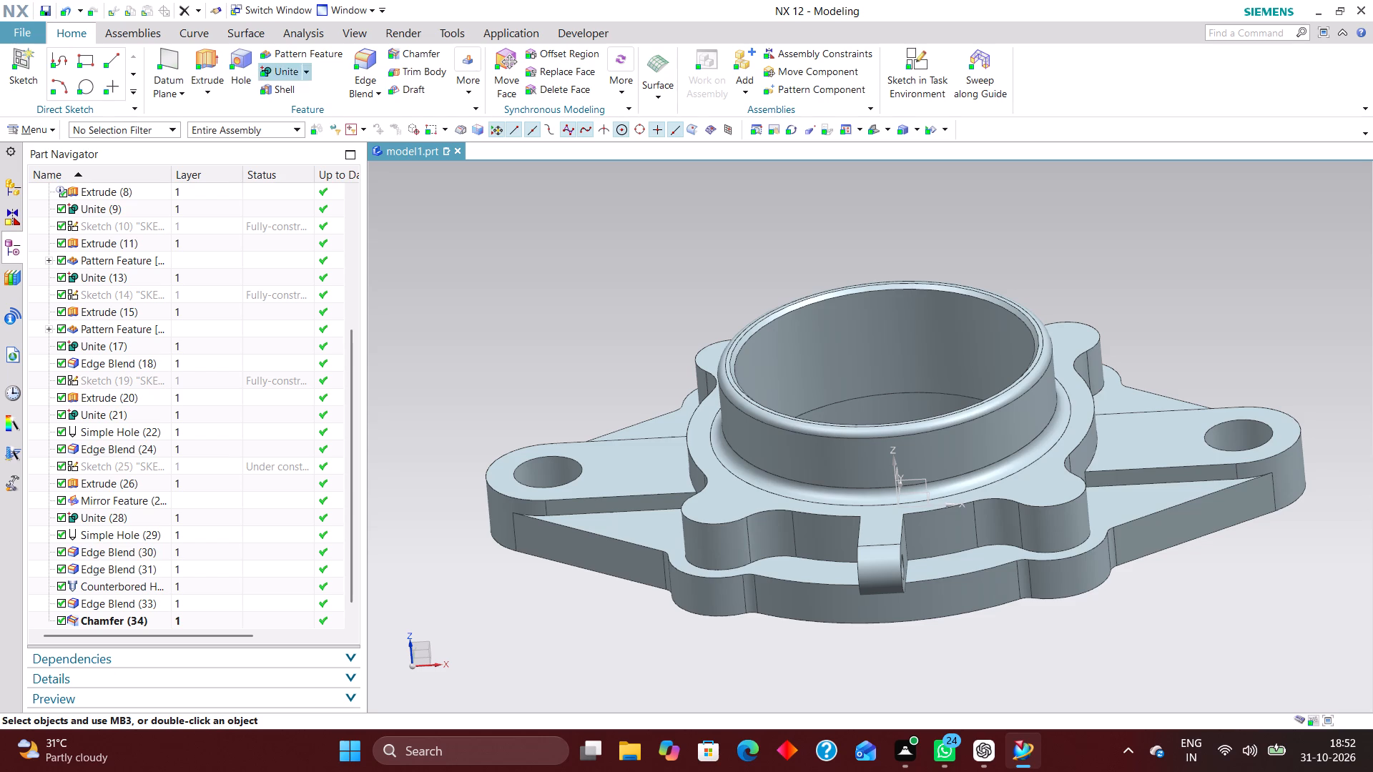
Place a counterbored through-body hole at the centre of a small boss's rounded edge on the flange underside.
click(234, 61)
middle_drag(741, 591, 734, 528)
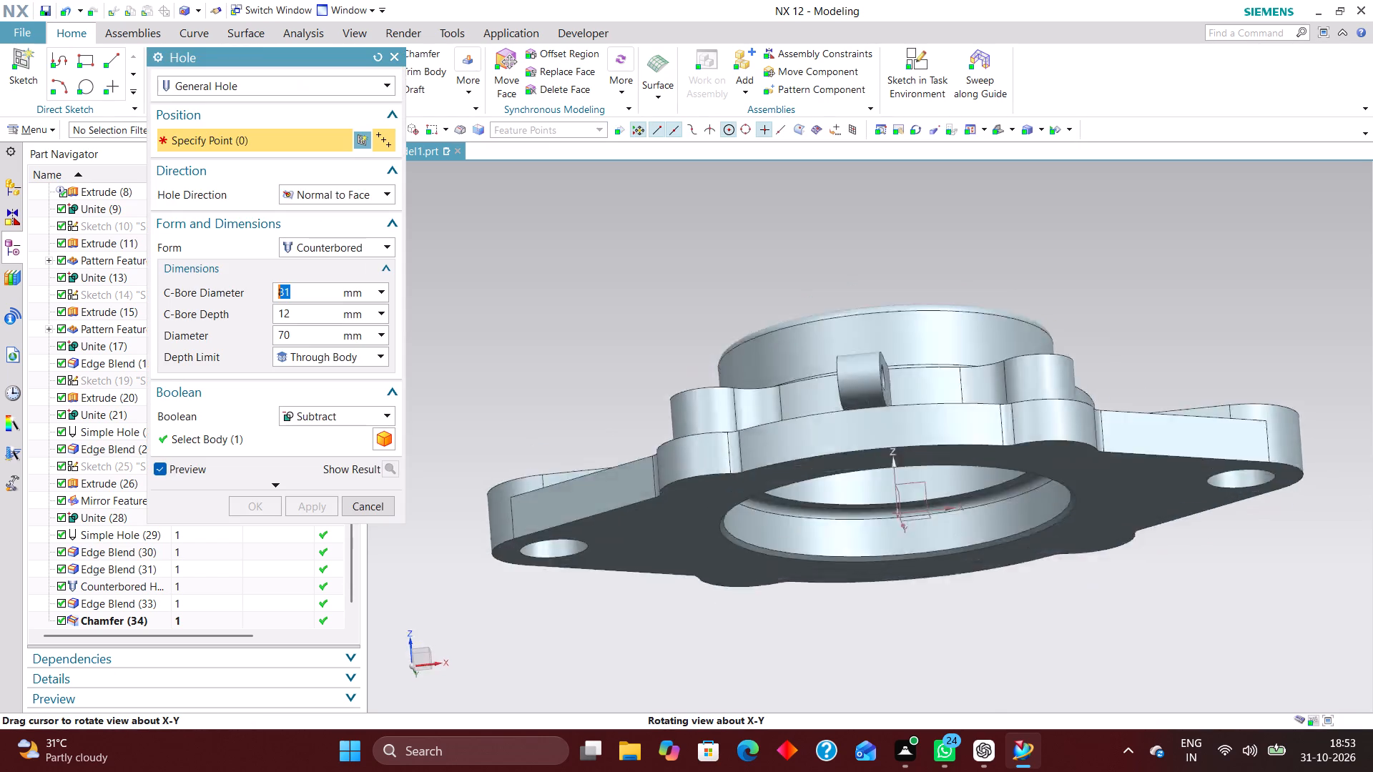
middle_drag(734, 528, 714, 529)
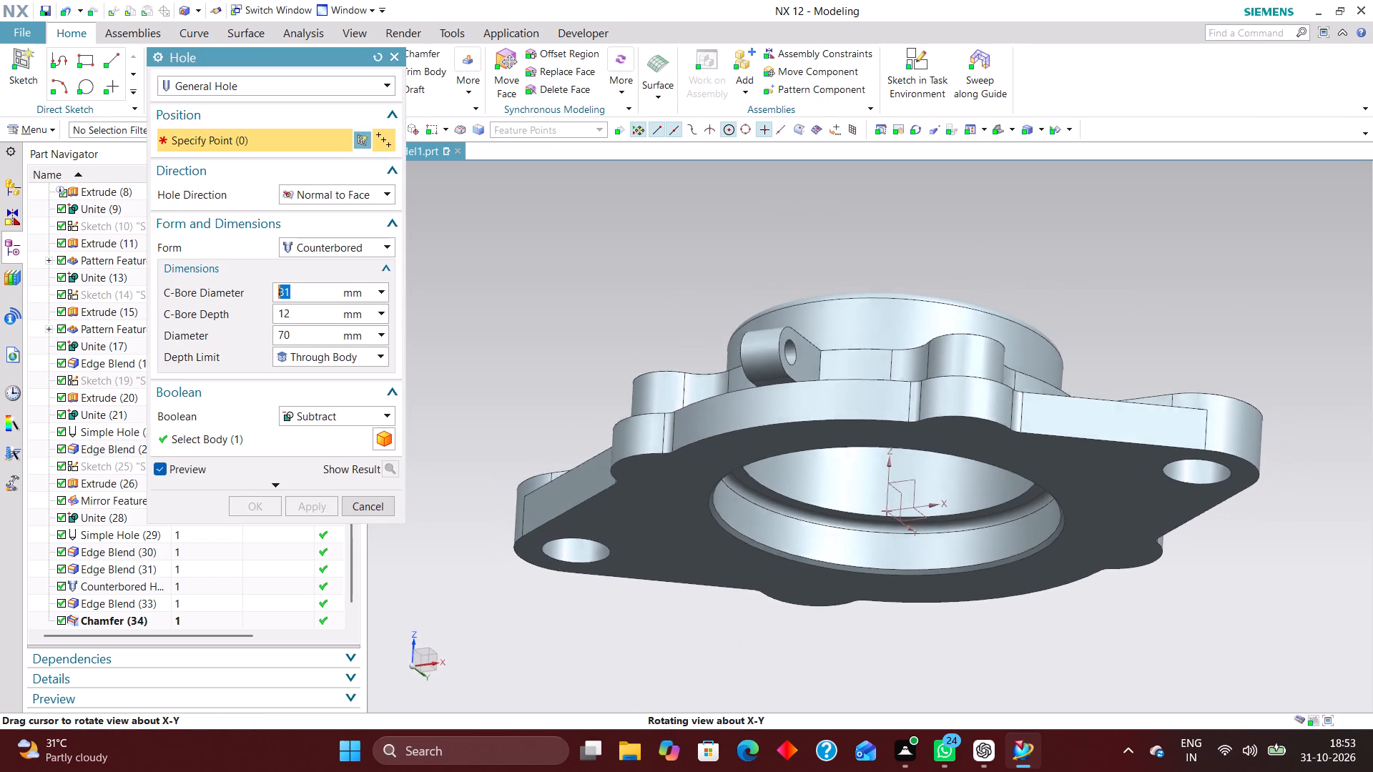
middle_drag(714, 529, 714, 528)
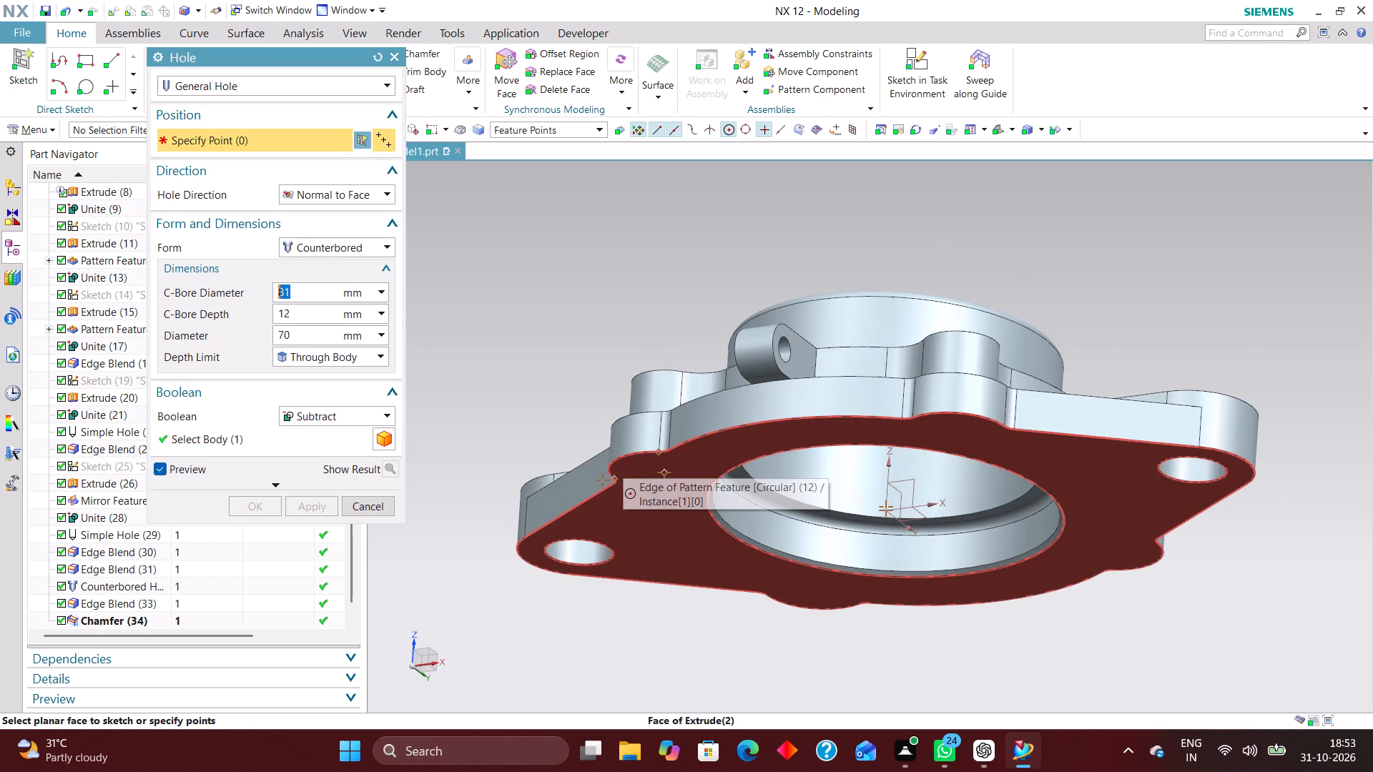
scroll(622, 457, up, 5)
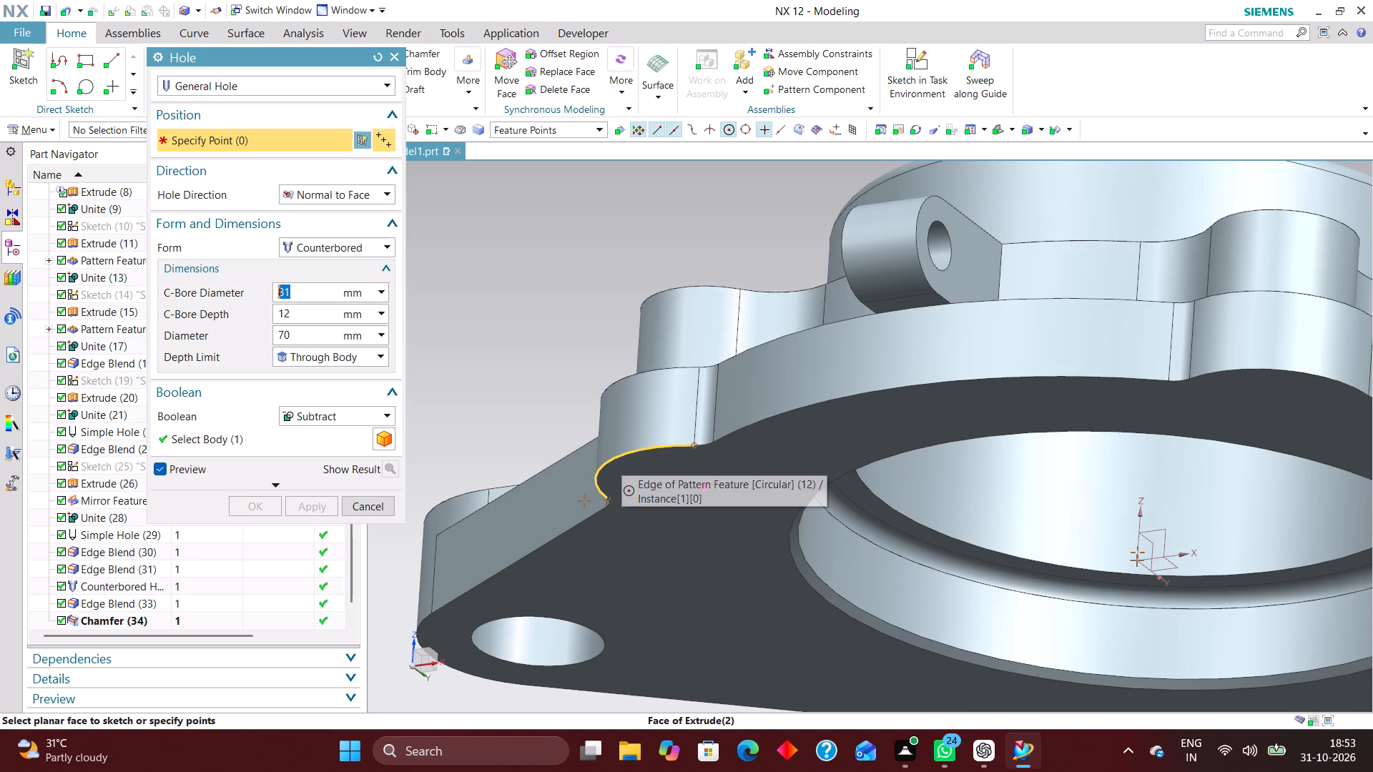
click(621, 457)
scroll(693, 454, down, 3)
middle_drag(645, 318, 655, 412)
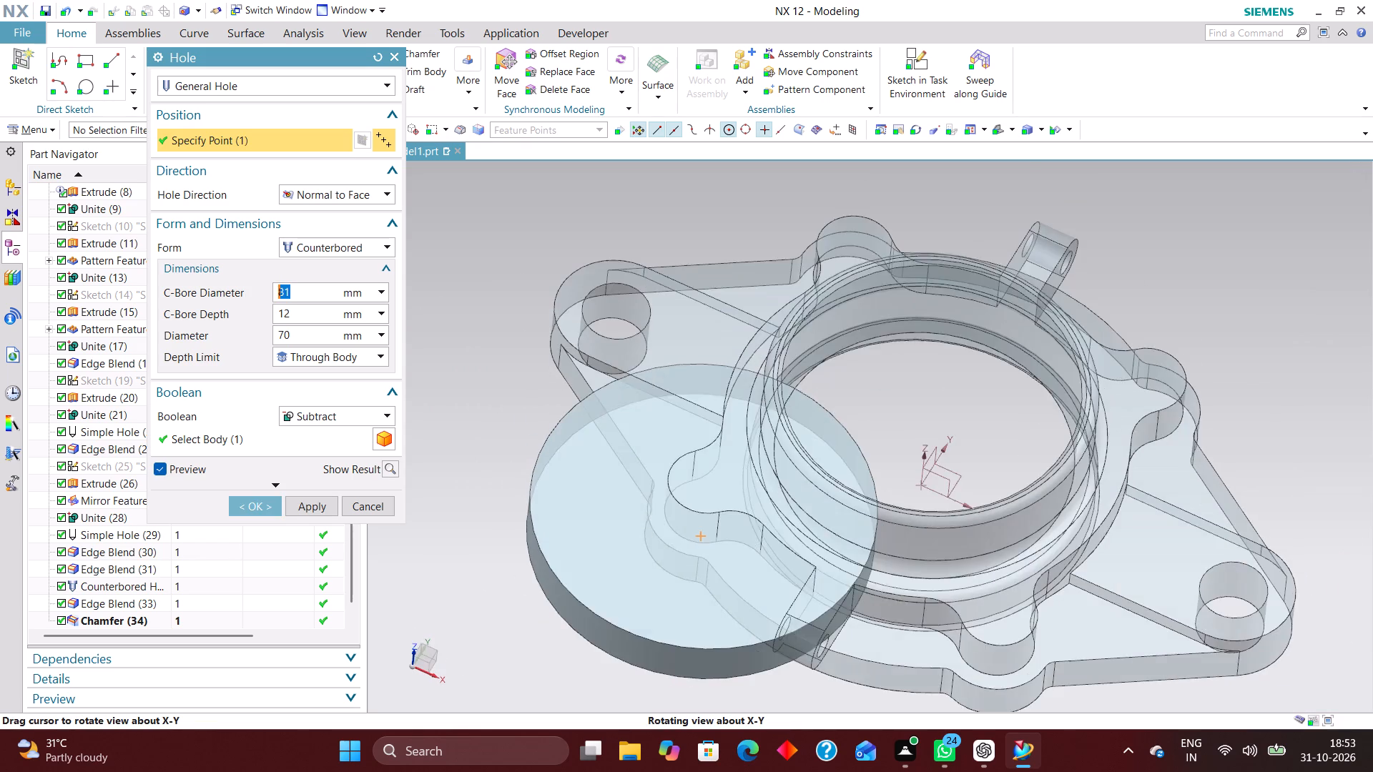
middle_drag(655, 412, 654, 407)
Set the hole diameter to 8 mm, the counterbore diameter to 6 mm and the counterbore depth to 6 mm.
drag(297, 335, 248, 329)
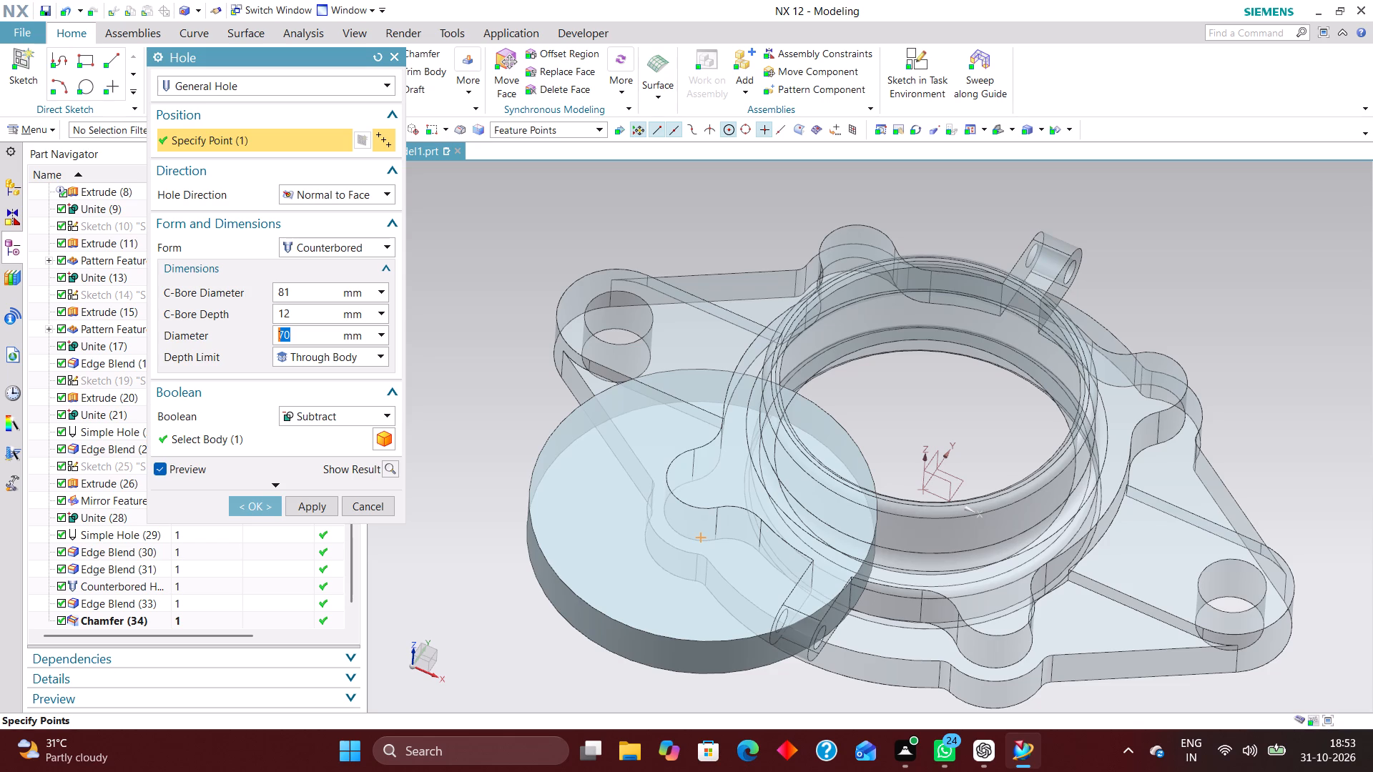
key(8)
key(Return)
drag(302, 292, 221, 299)
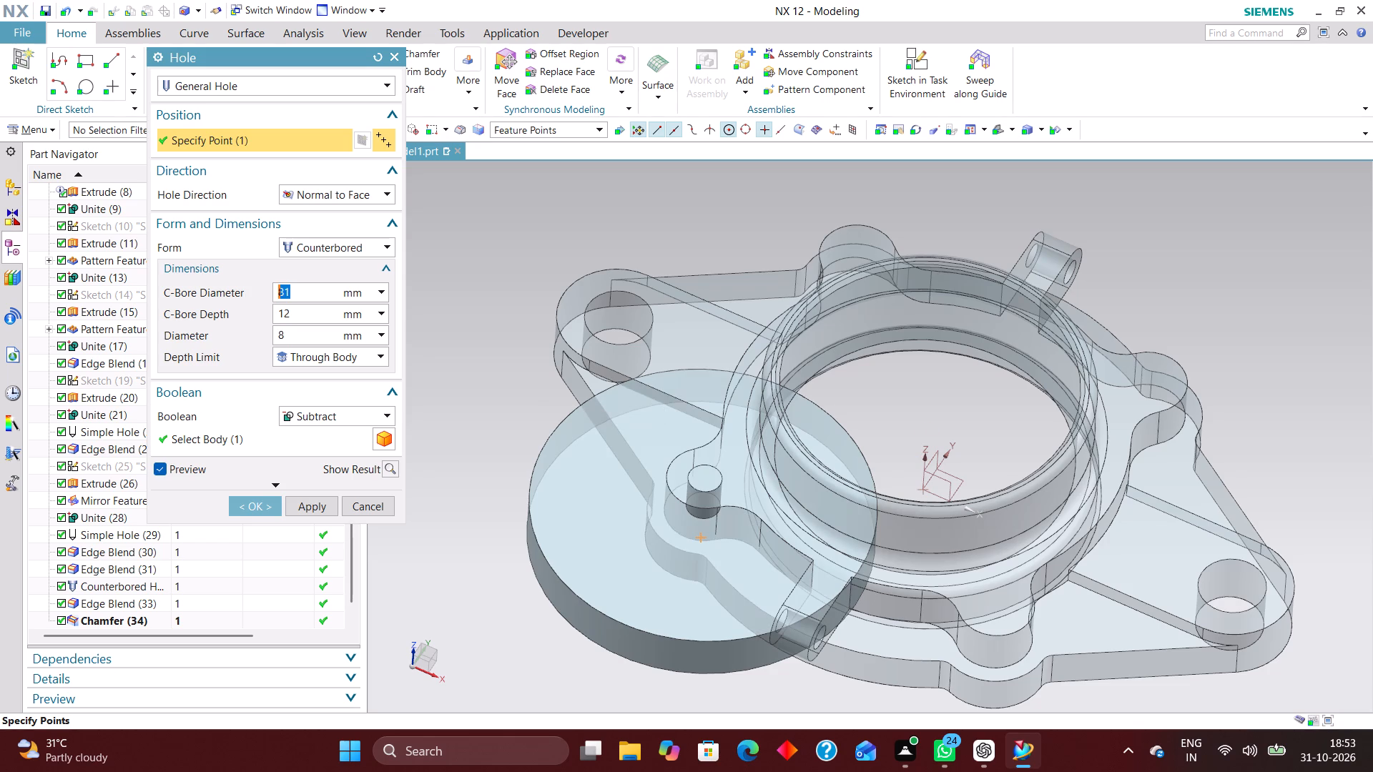
key(6)
key(Return)
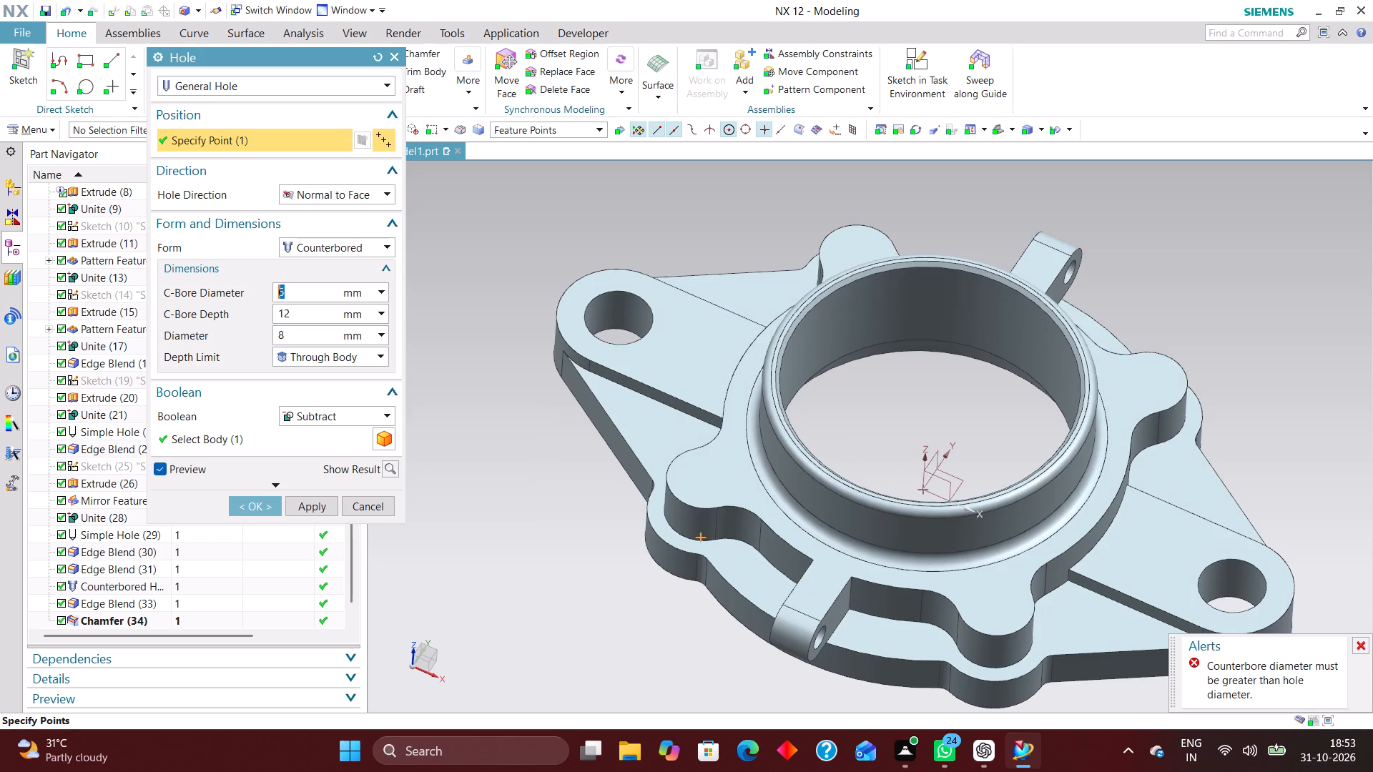
drag(295, 317, 235, 320)
key(6)
key(Return)
Correct the counterbore diameter to 8 mm and the hole diameter to 6 mm, and create the hole.
middle_drag(615, 483, 669, 372)
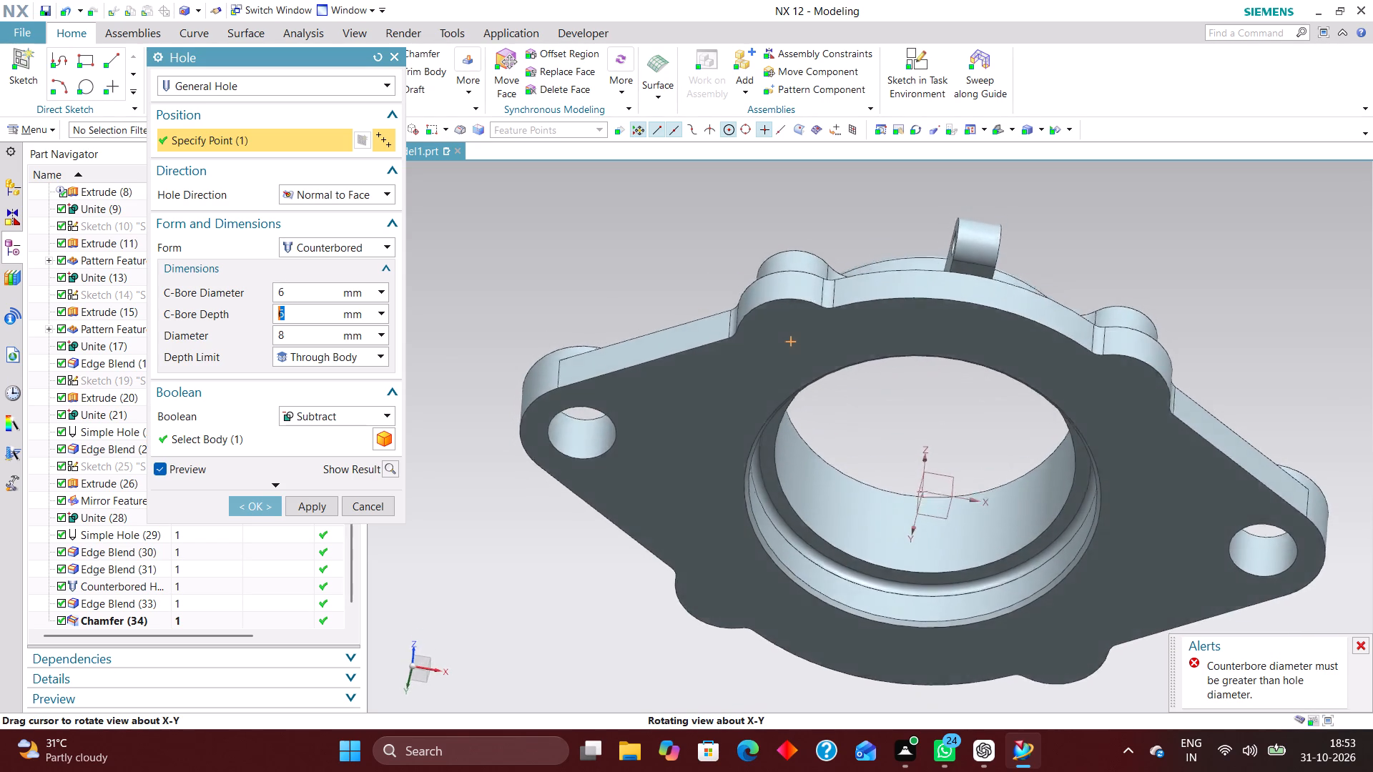
middle_drag(669, 372, 636, 429)
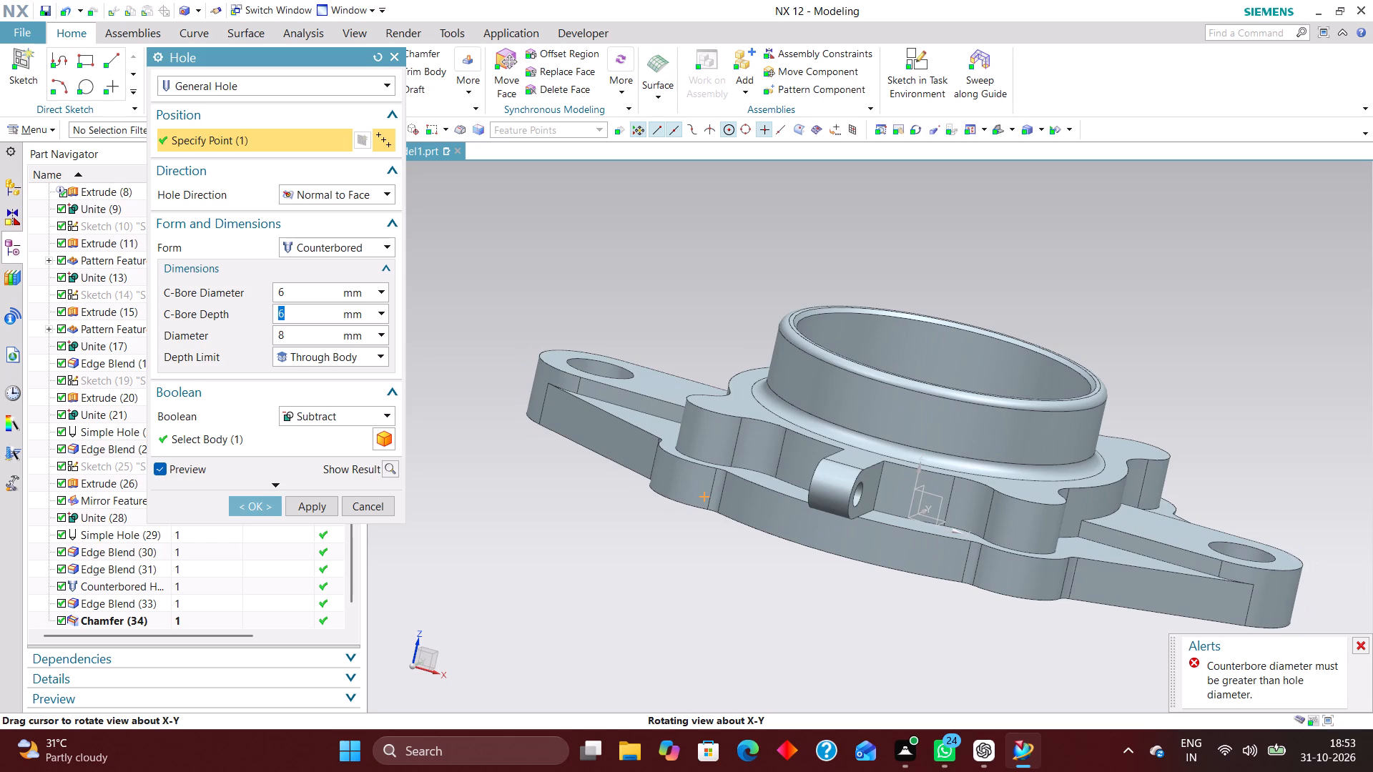
middle_drag(636, 429, 646, 430)
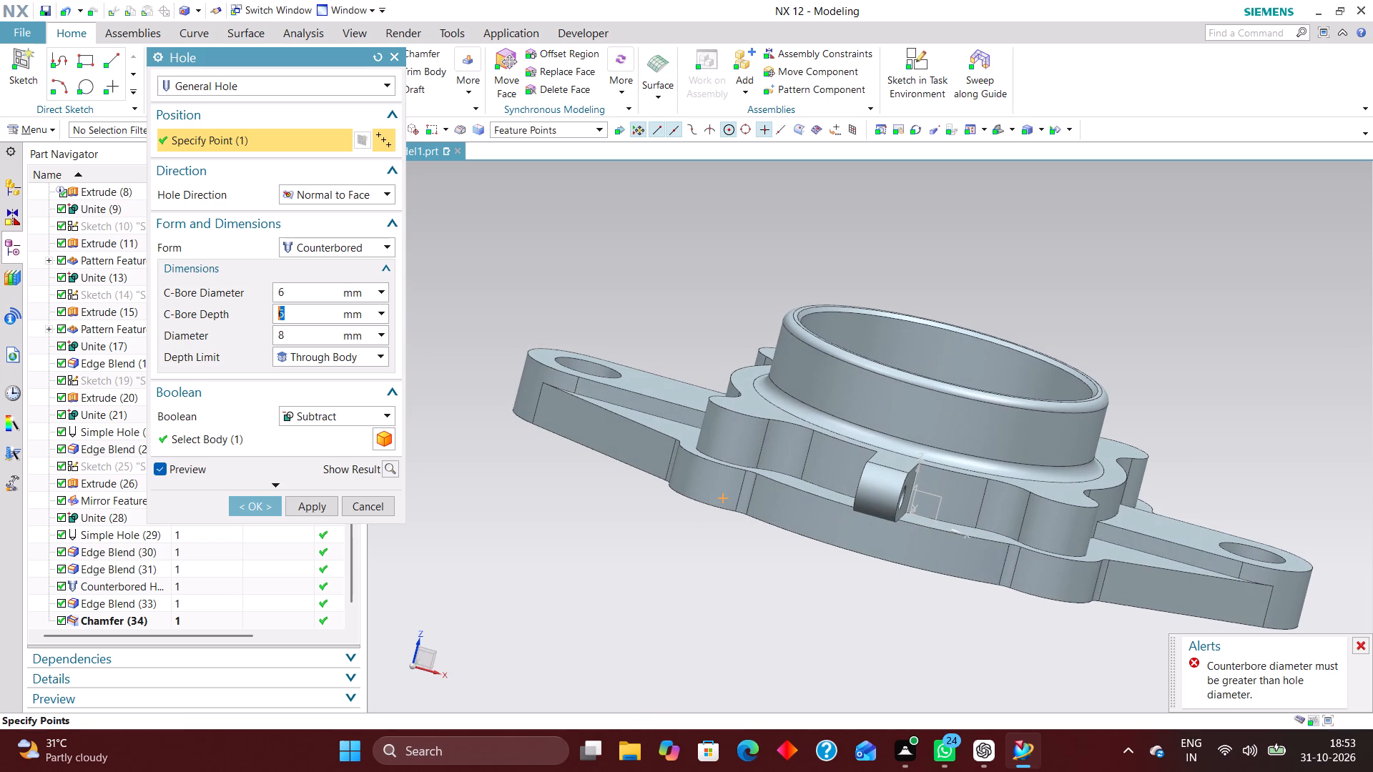
drag(295, 294, 237, 297)
key(8)
key(Return)
drag(296, 335, 276, 336)
drag(276, 336, 261, 340)
key(6)
key(Return)
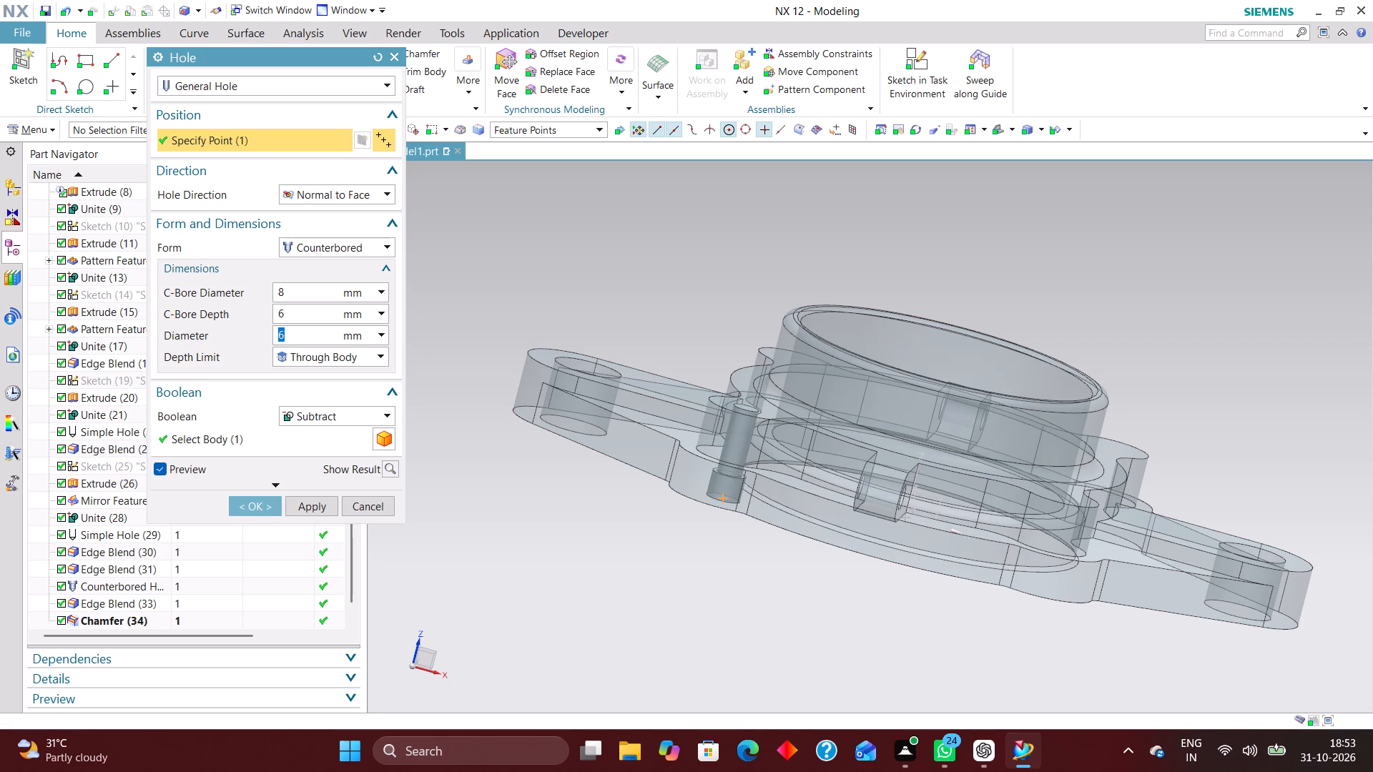
middle_drag(856, 568, 865, 585)
scroll(864, 578, up, 1)
right_drag(1293, 266, 1163, 271)
scroll(778, 554, up, 1)
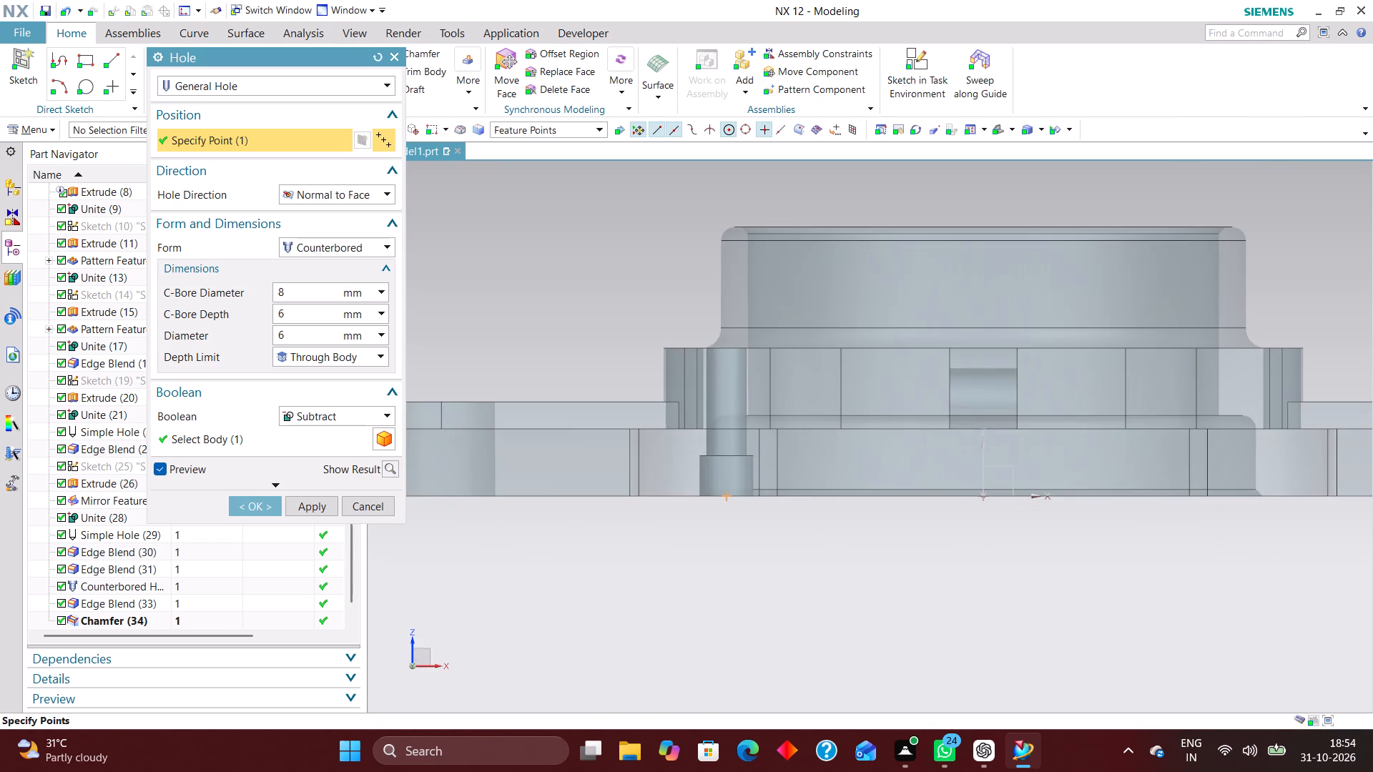
middle_drag(832, 530, 819, 568)
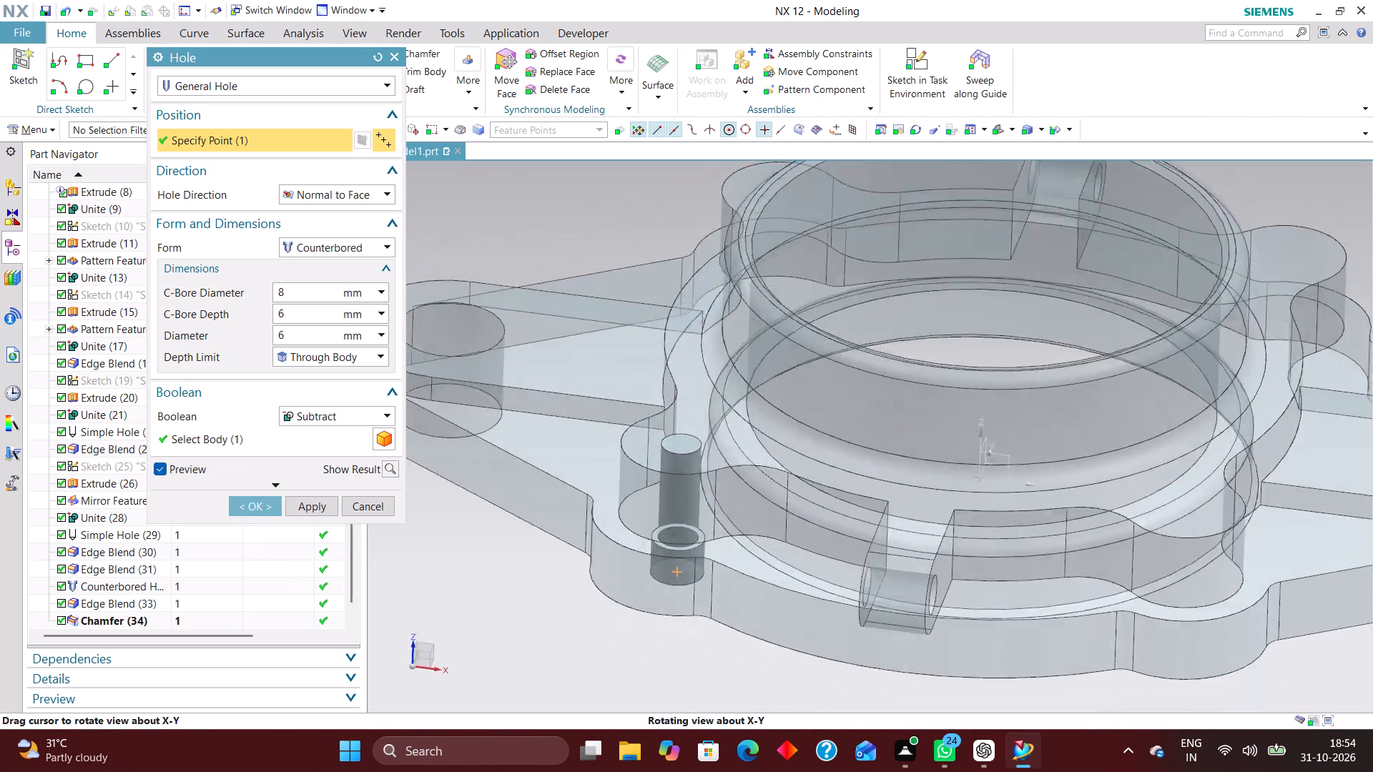
middle_drag(819, 568, 820, 557)
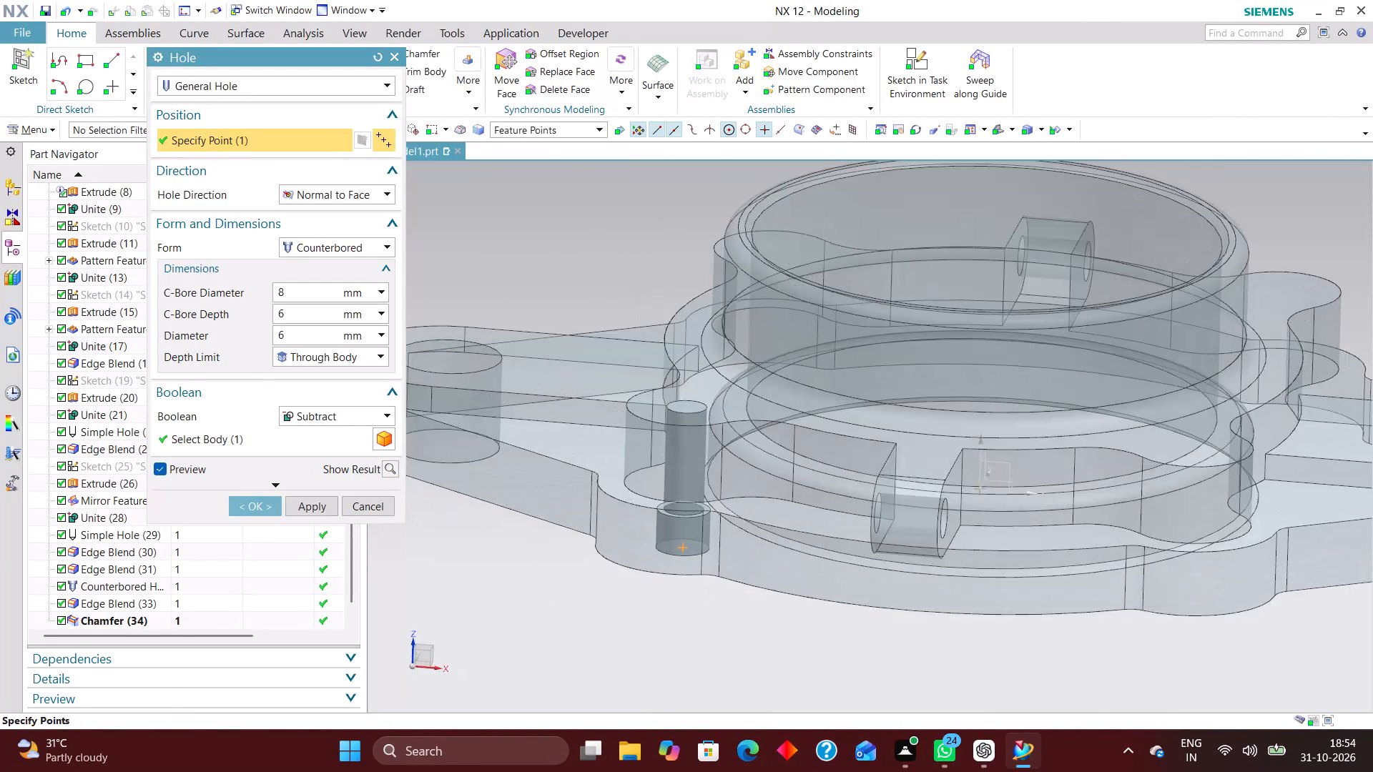
click(259, 505)
Examine the housing in a temporary one-plane section, trying the Z plane and settling on the Y plane.
scroll(669, 478, down, 3)
middle_drag(736, 532, 732, 628)
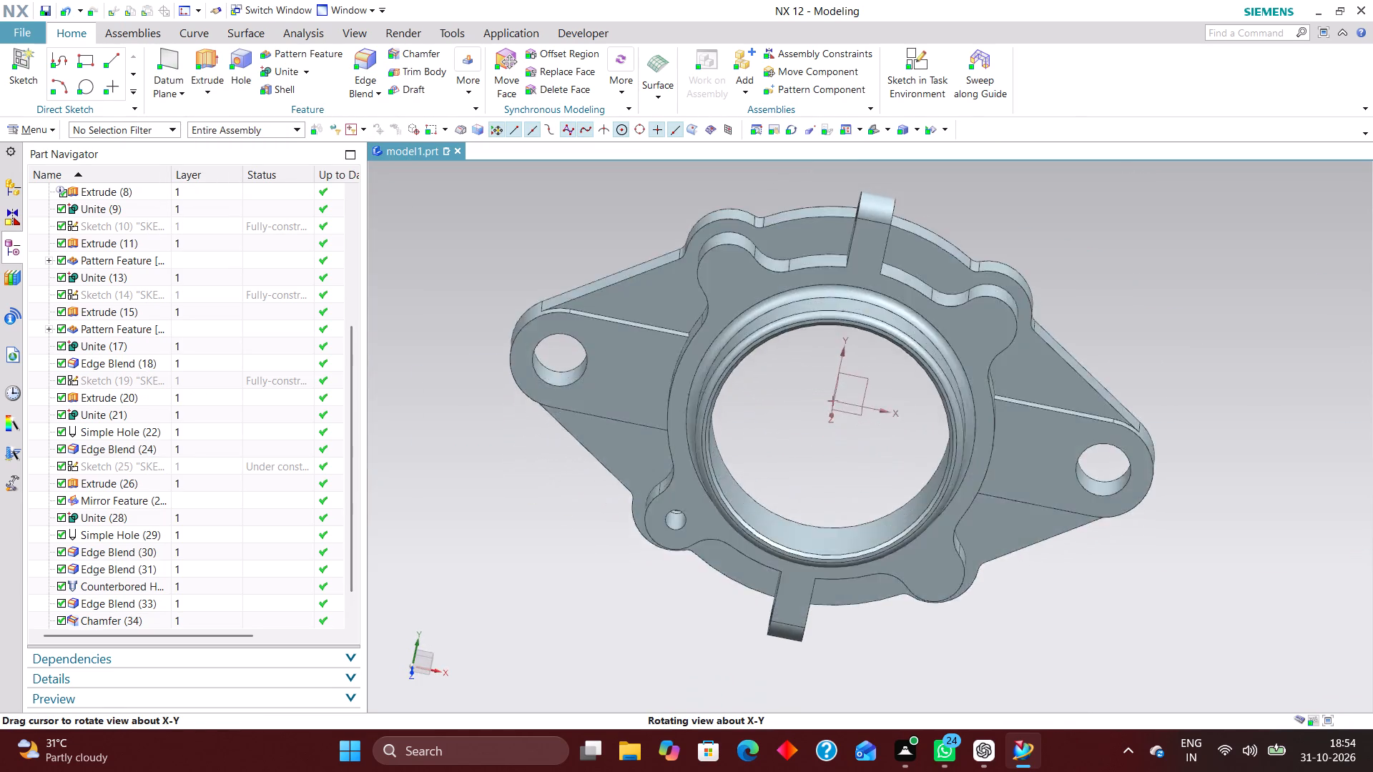
middle_drag(732, 628, 737, 513)
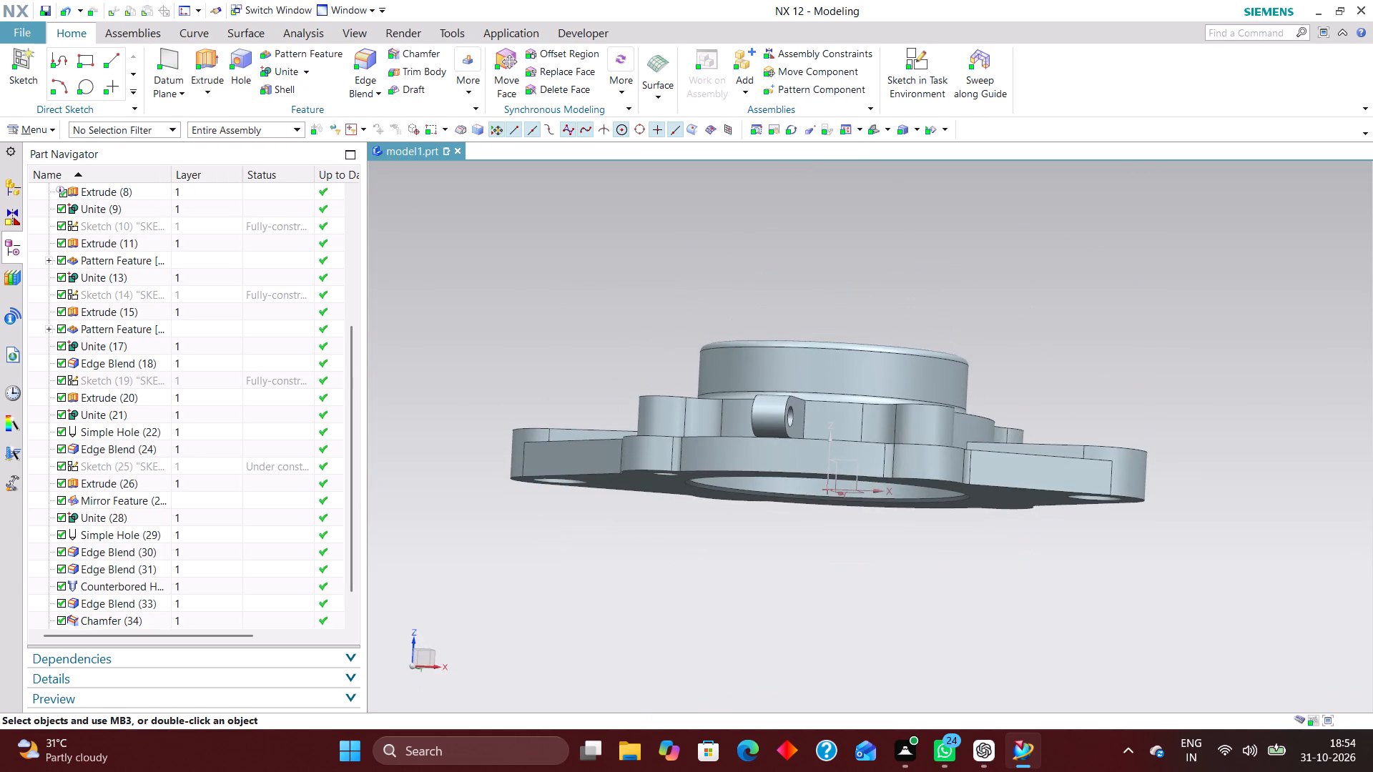
right_drag(1083, 310, 952, 316)
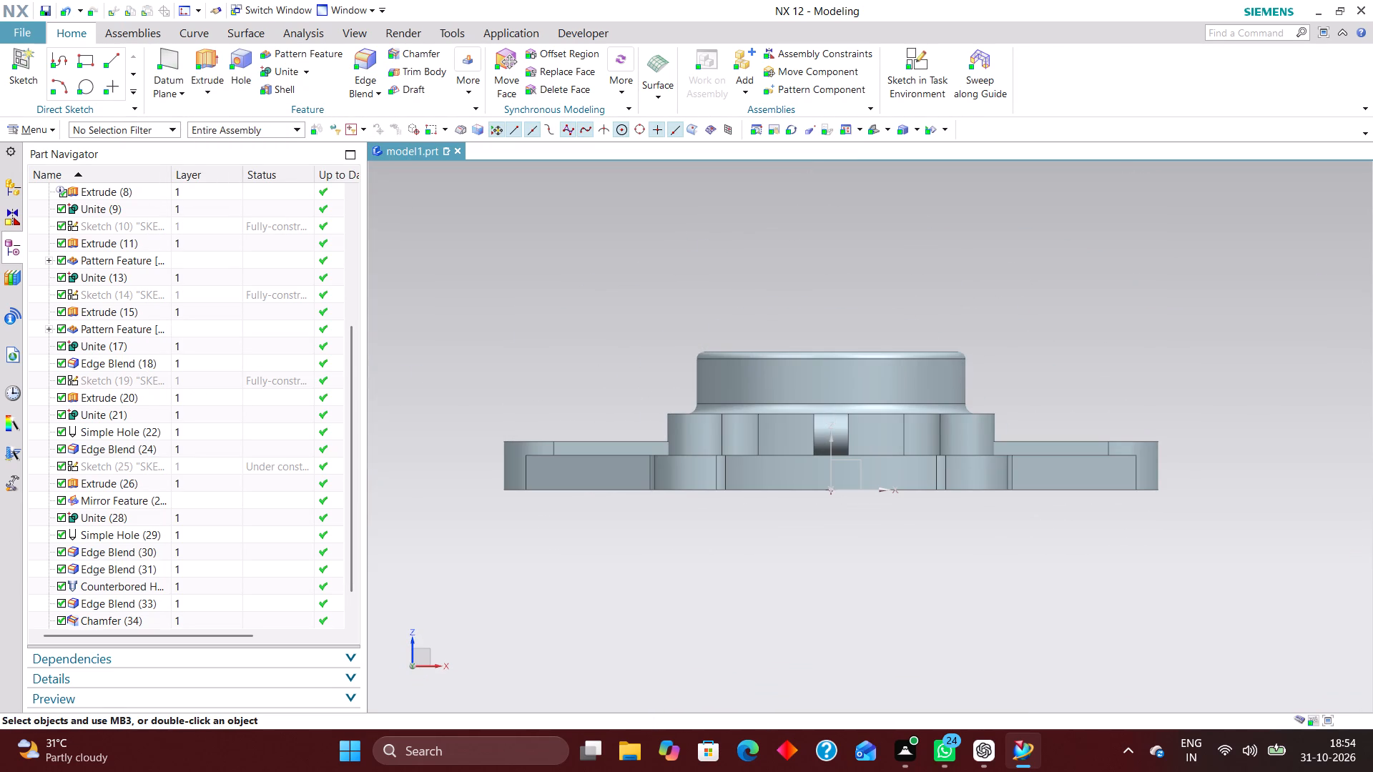
key(ctrl+h)
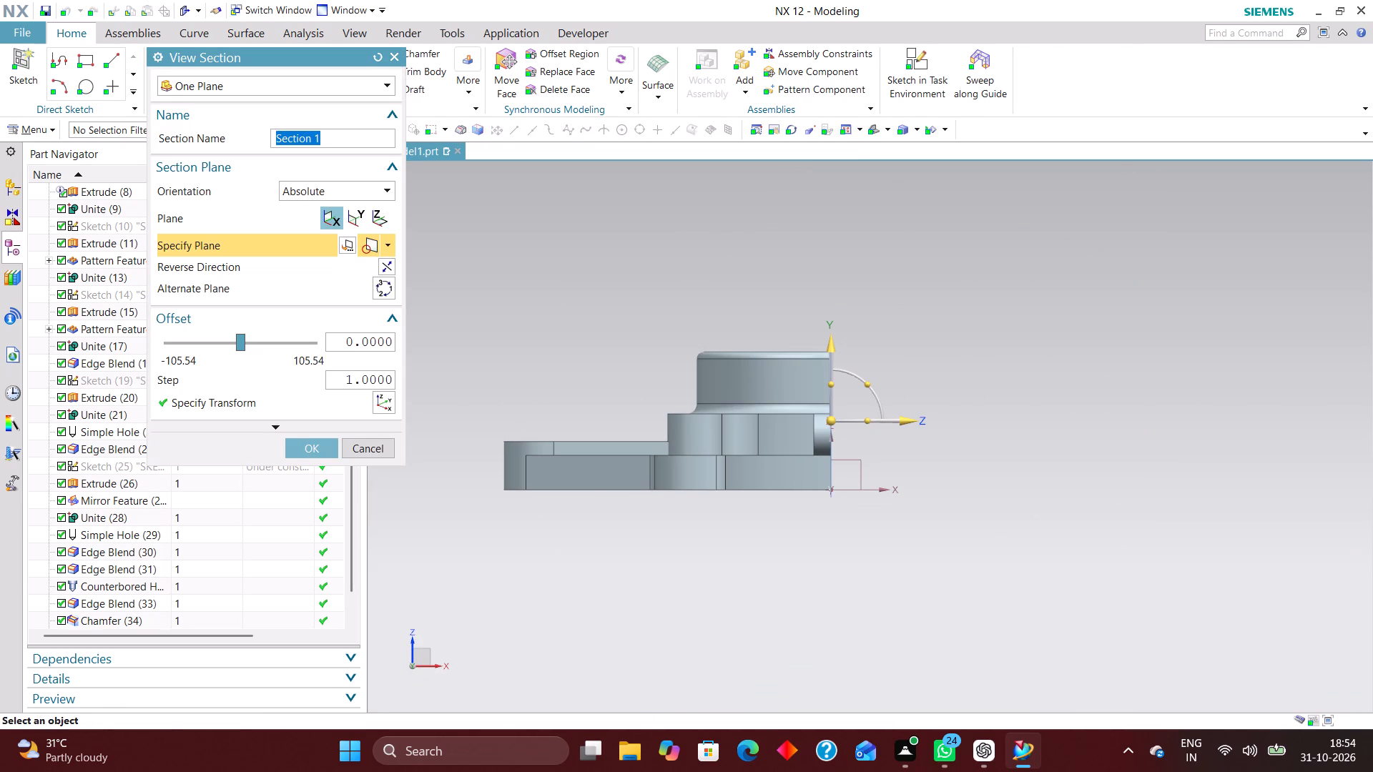
middle_drag(1101, 530, 1028, 535)
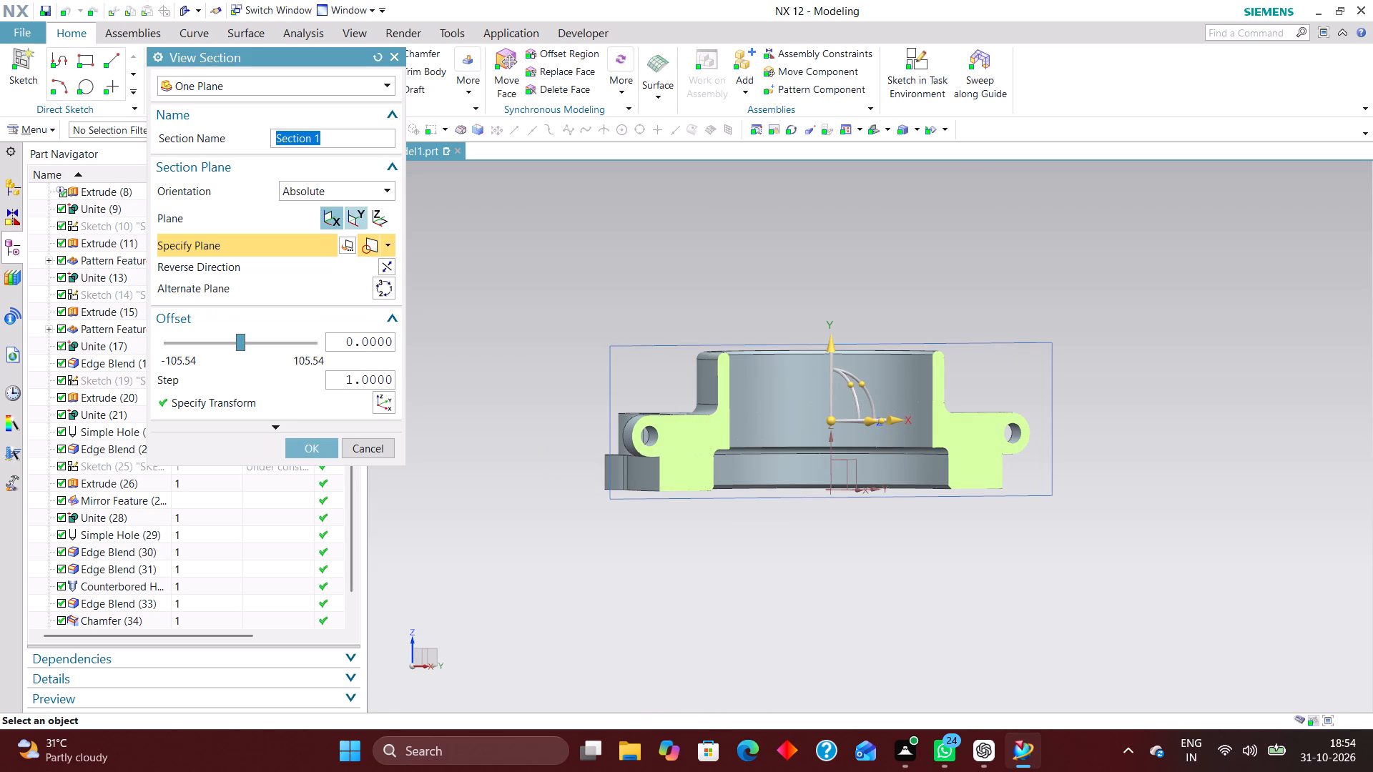
click(359, 217)
middle_drag(865, 545, 906, 551)
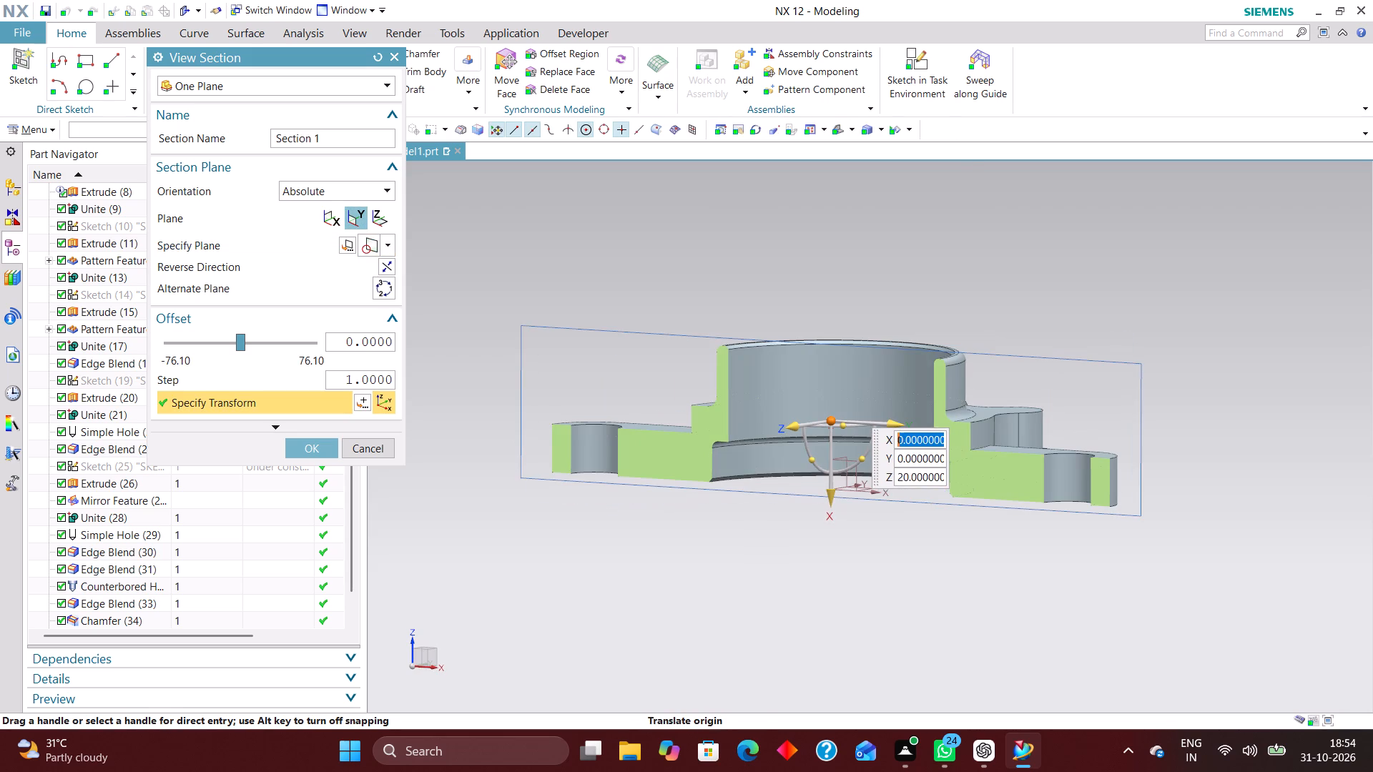
right_drag(1163, 349, 1032, 350)
scroll(641, 555, down, 1)
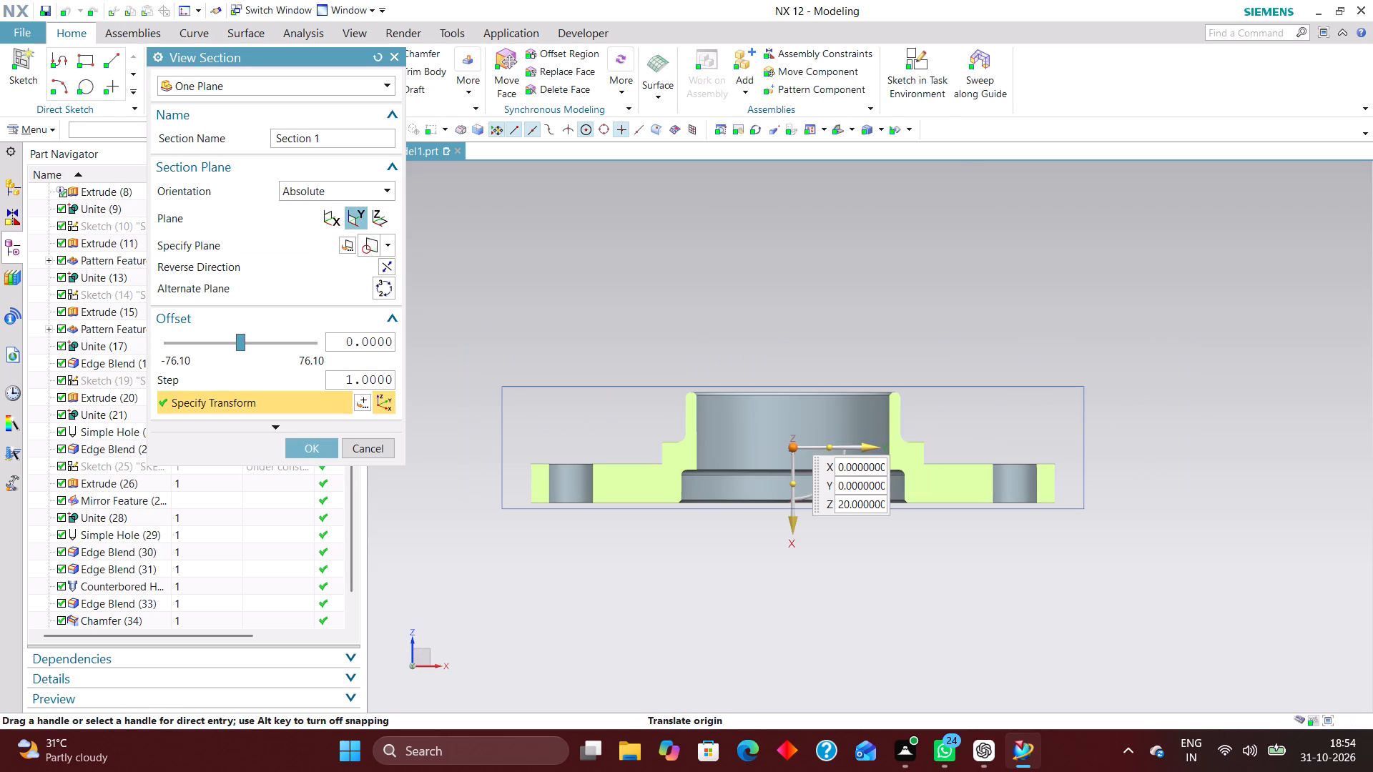
click(378, 217)
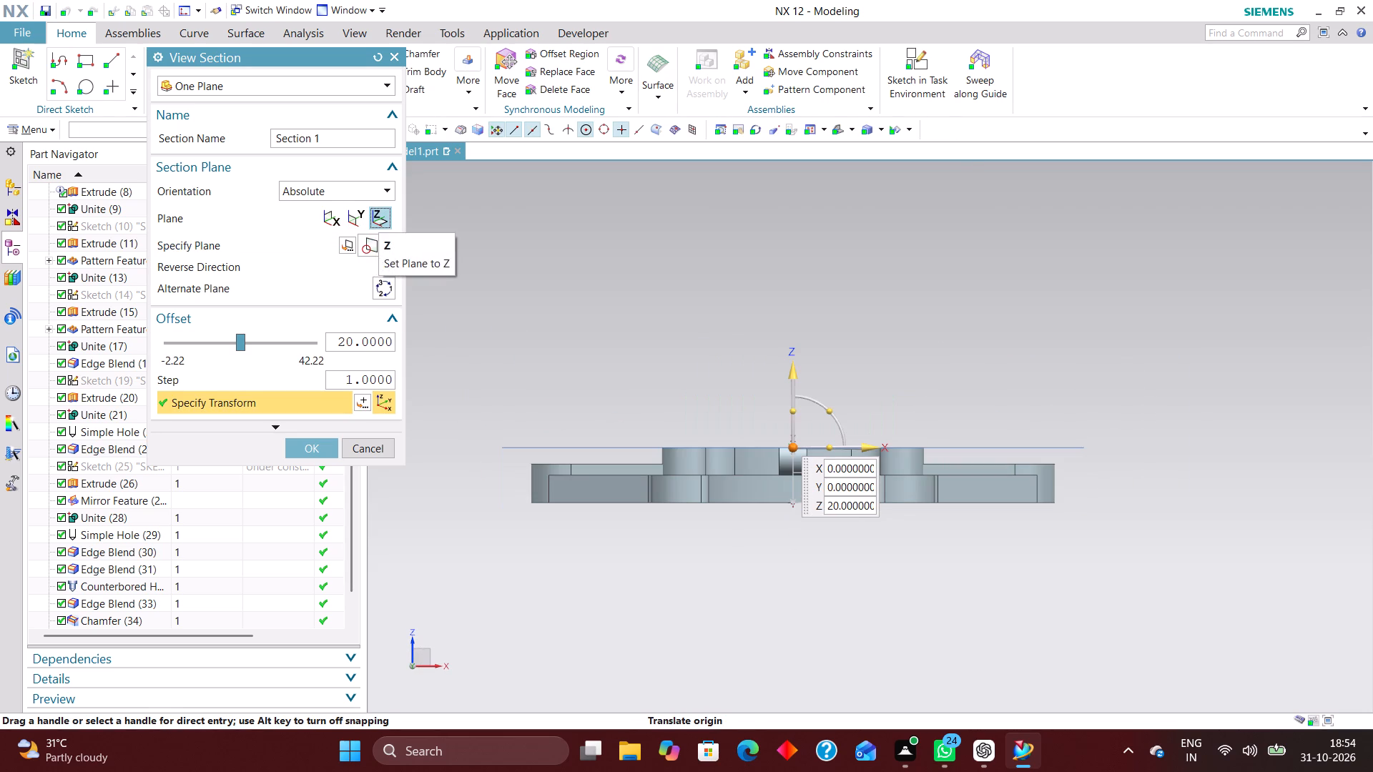
click(354, 219)
scroll(706, 580, up, 3)
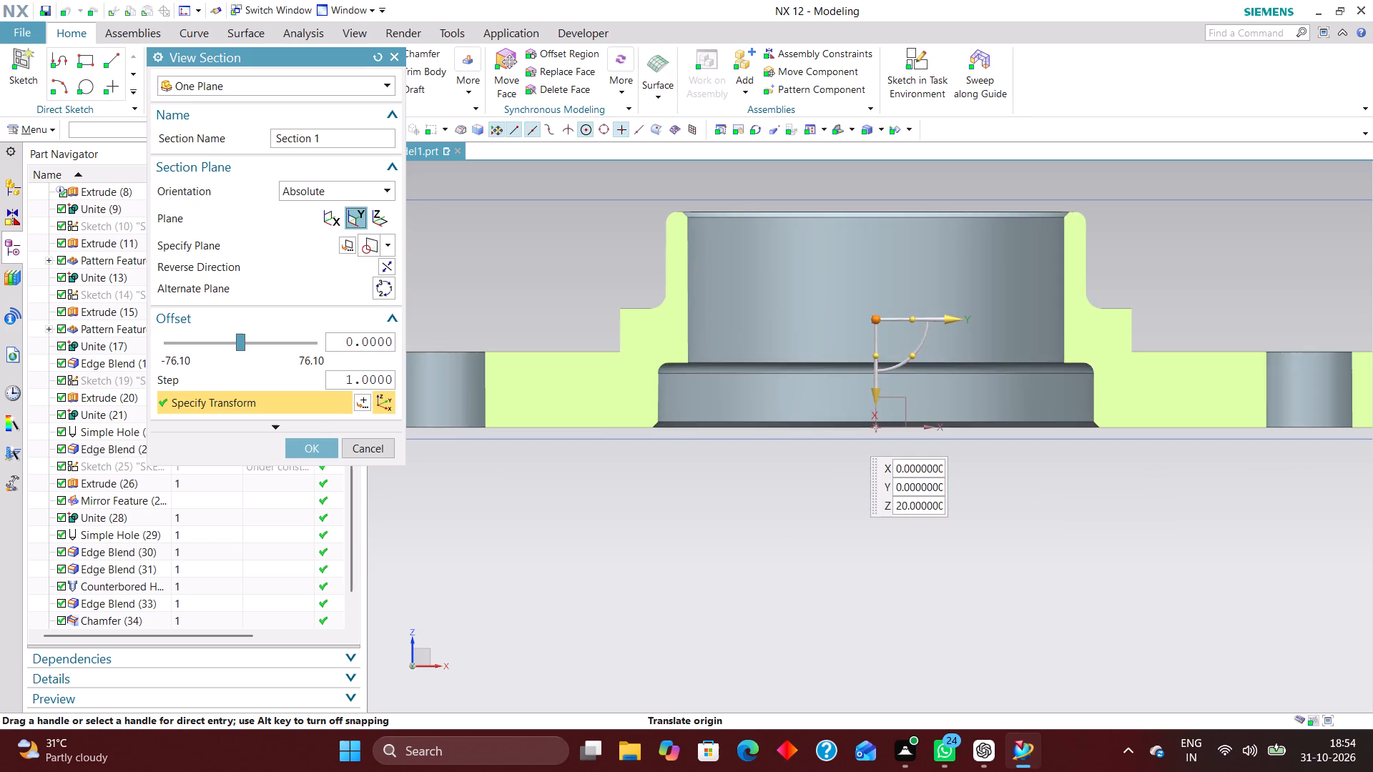
scroll(697, 528, down, 4)
middle_drag(692, 566, 705, 574)
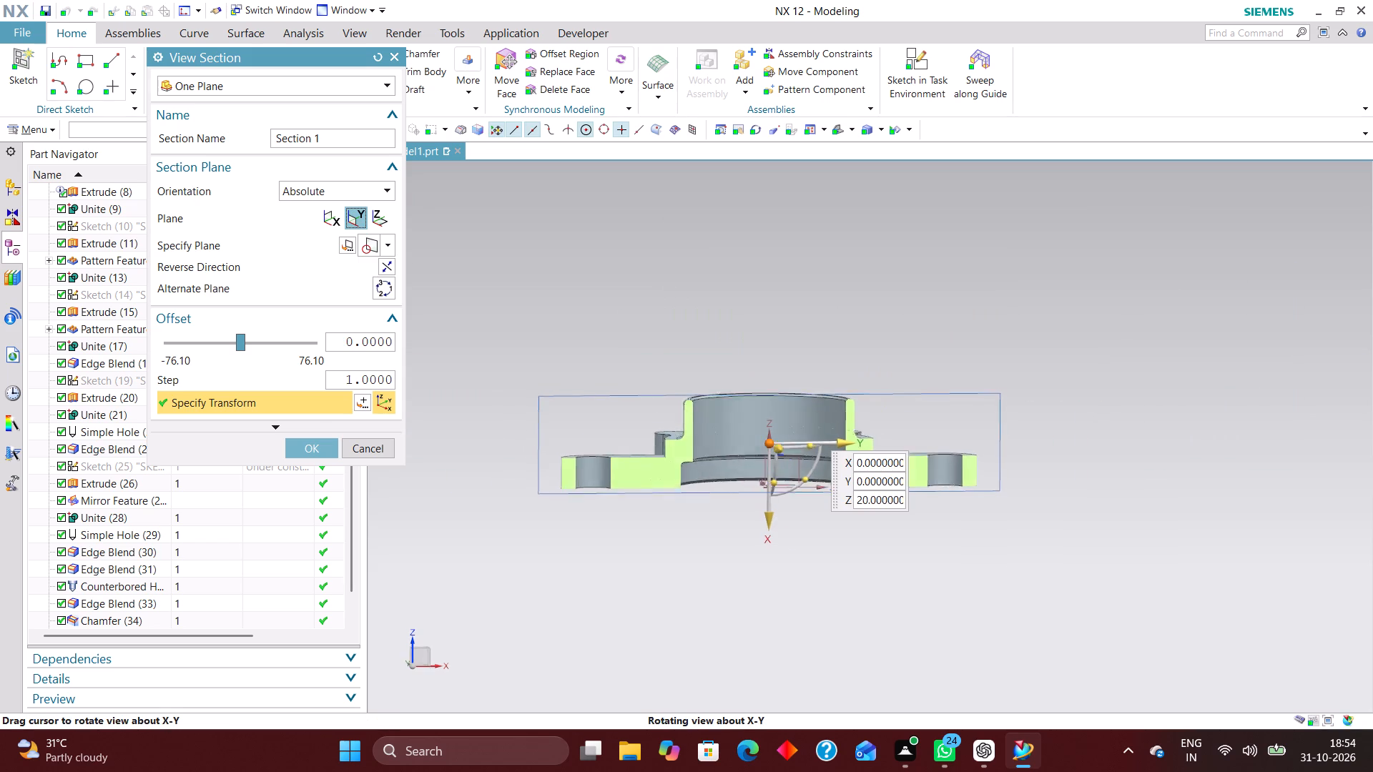
middle_drag(705, 574, 757, 583)
scroll(987, 590, up, 1)
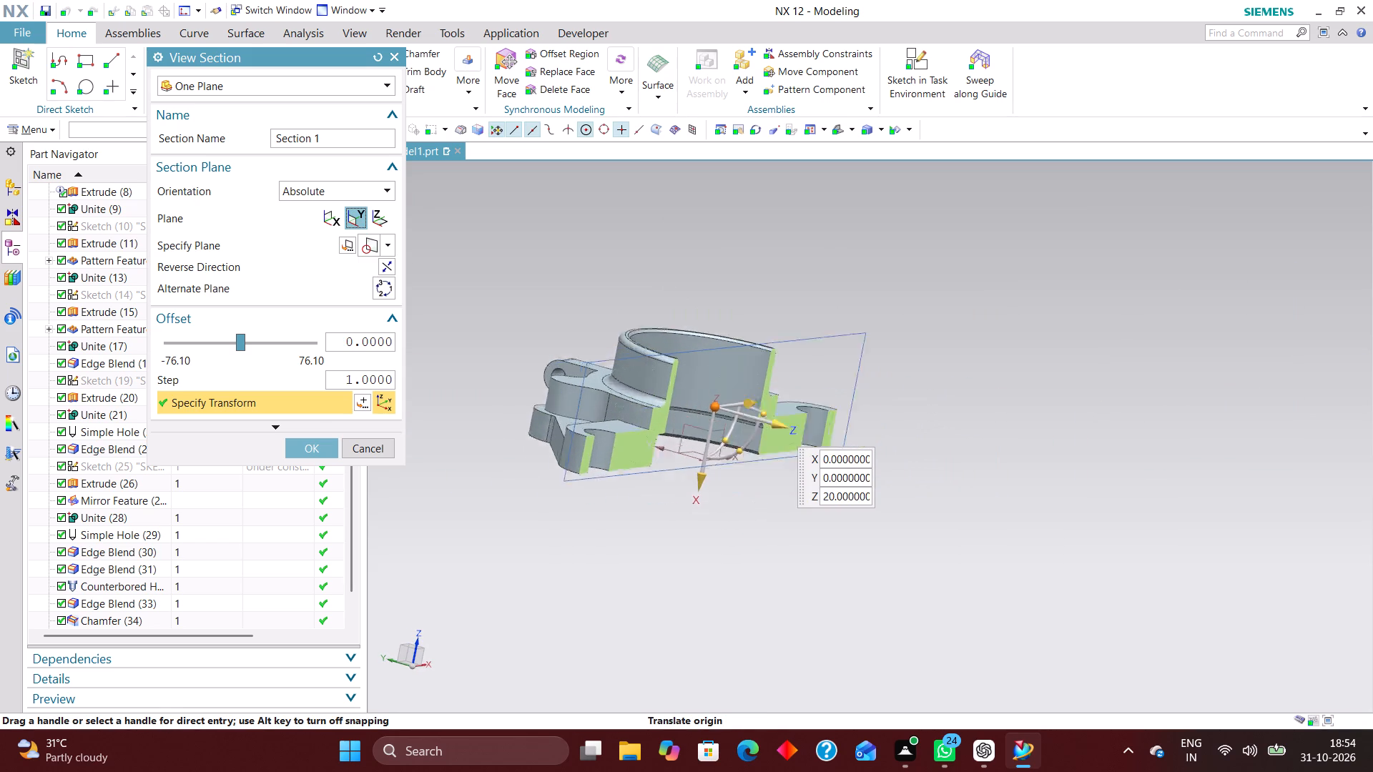
scroll(987, 590, up, 2)
middle_drag(1011, 564, 956, 563)
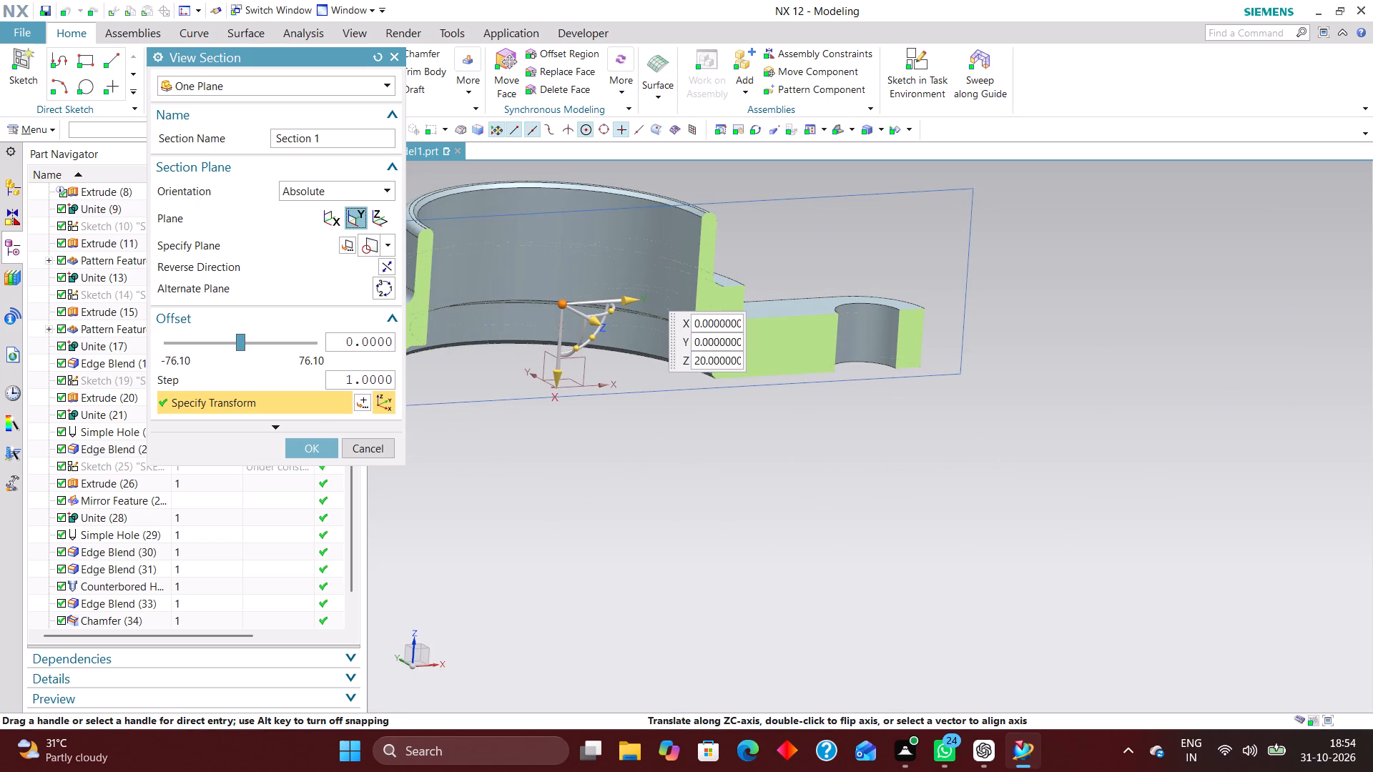
Slide the Y-plane section through the flange to examine the new counterbored boss hole, and discard the section.
drag(597, 324, 651, 394)
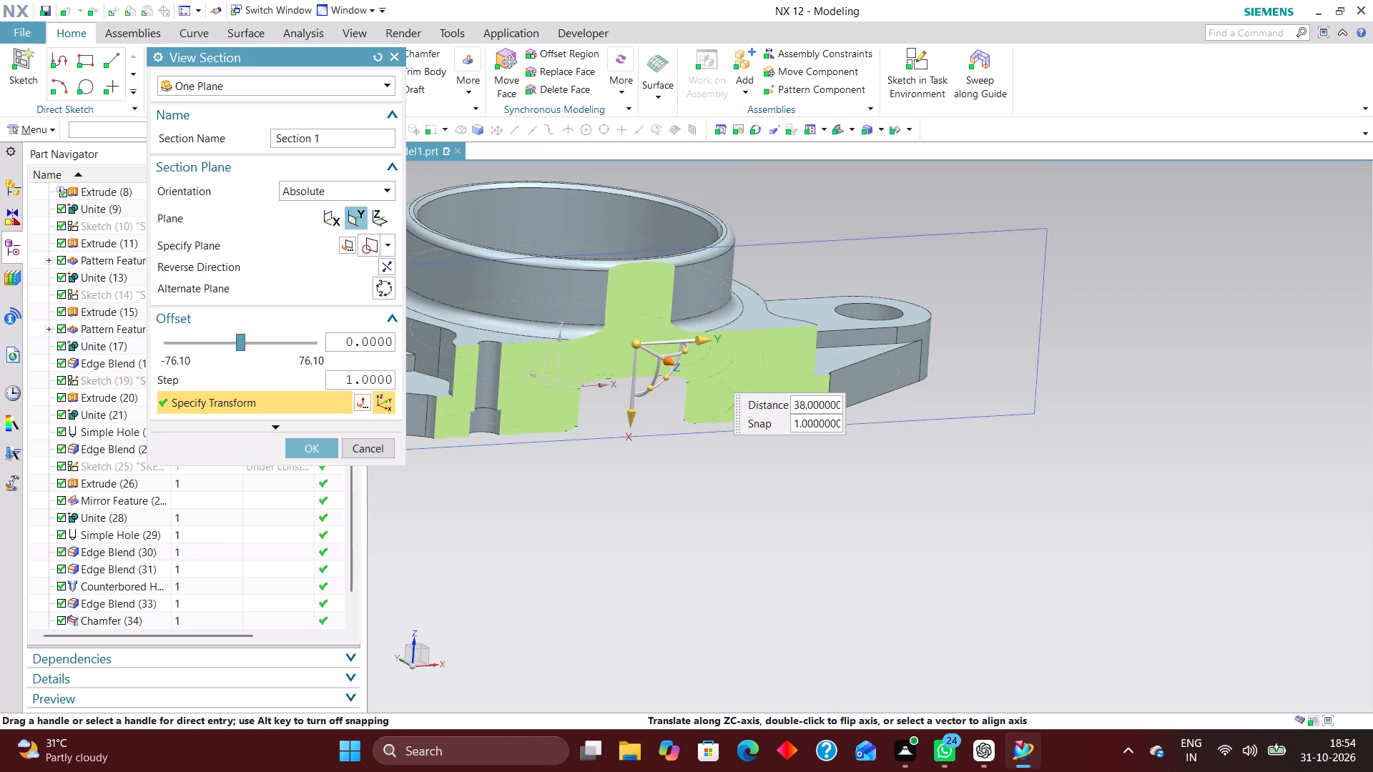
drag(651, 394, 633, 377)
middle_drag(910, 475, 869, 467)
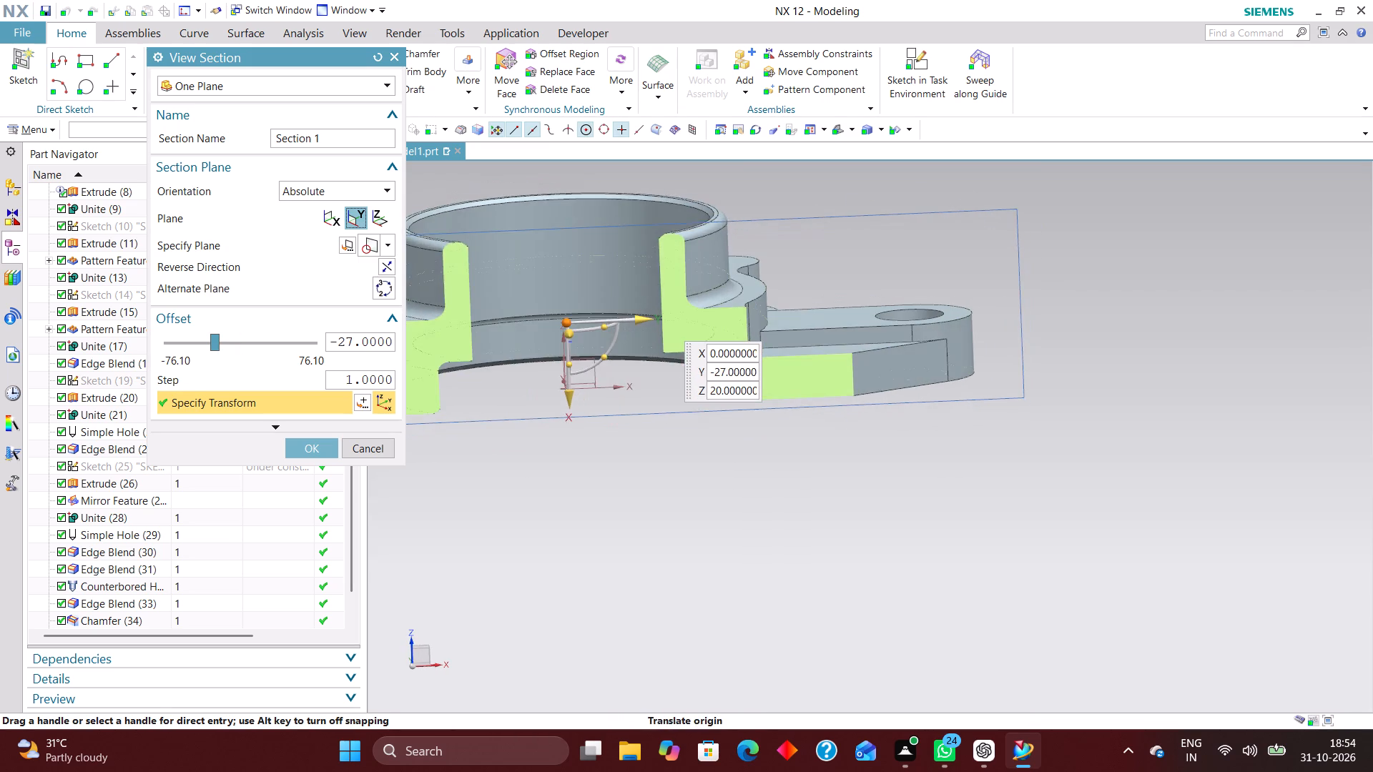
right_drag(1029, 470, 950, 504)
scroll(815, 477, down, 2)
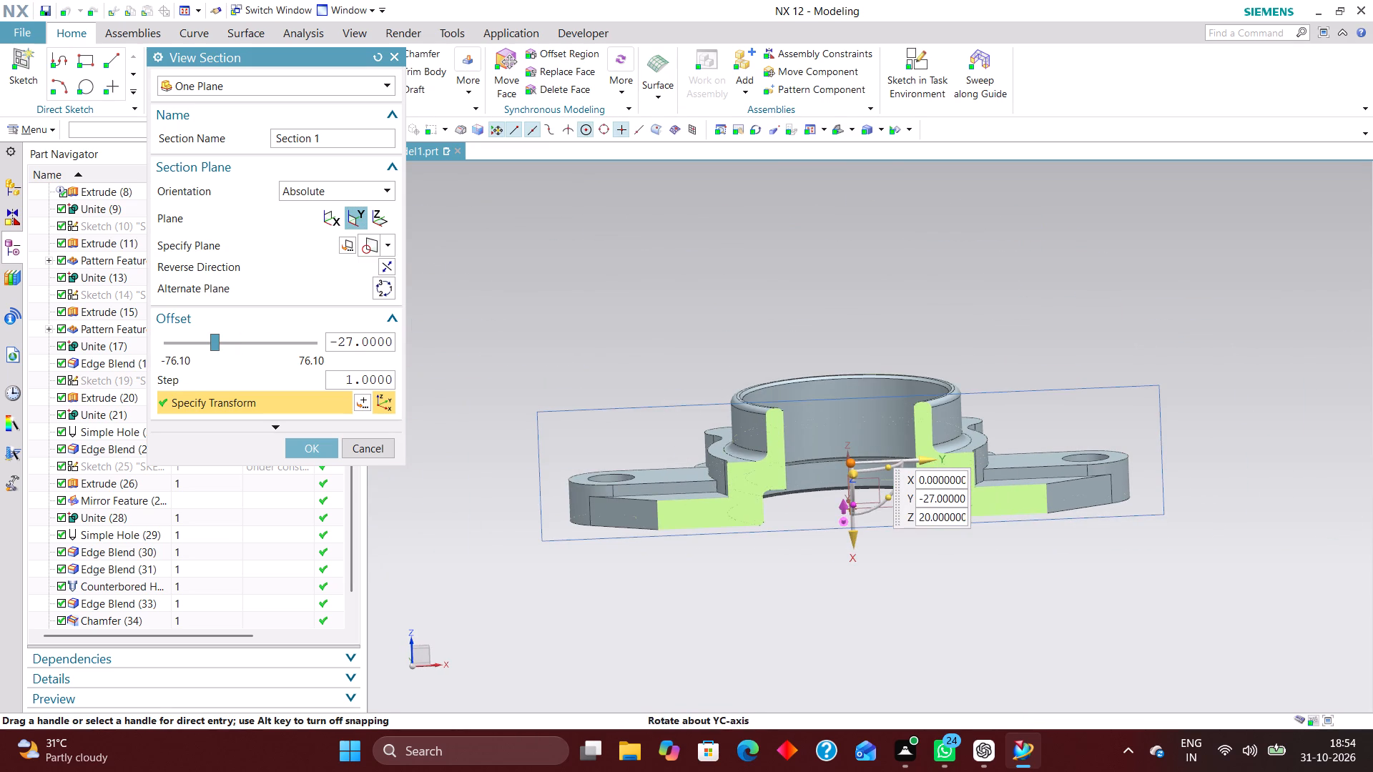
drag(857, 475, 857, 477)
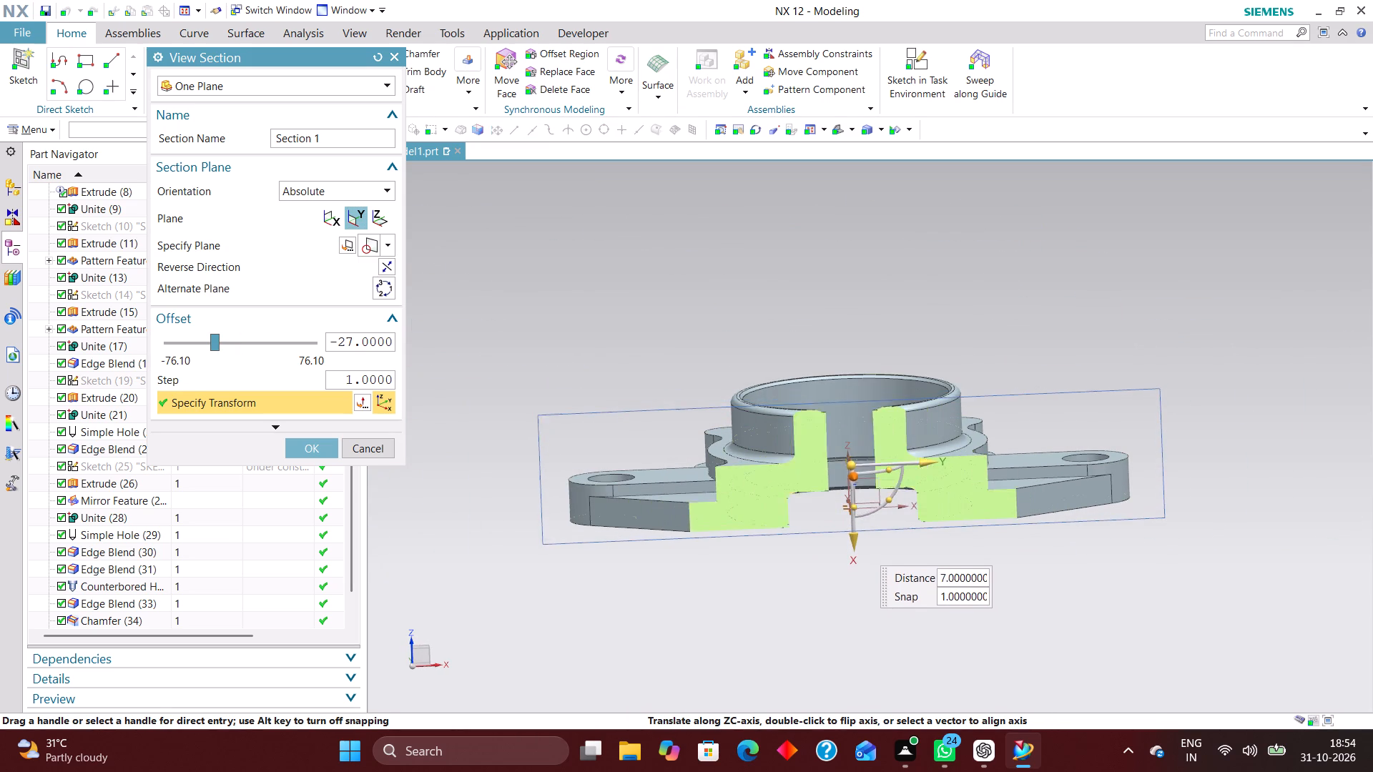
drag(857, 477, 855, 486)
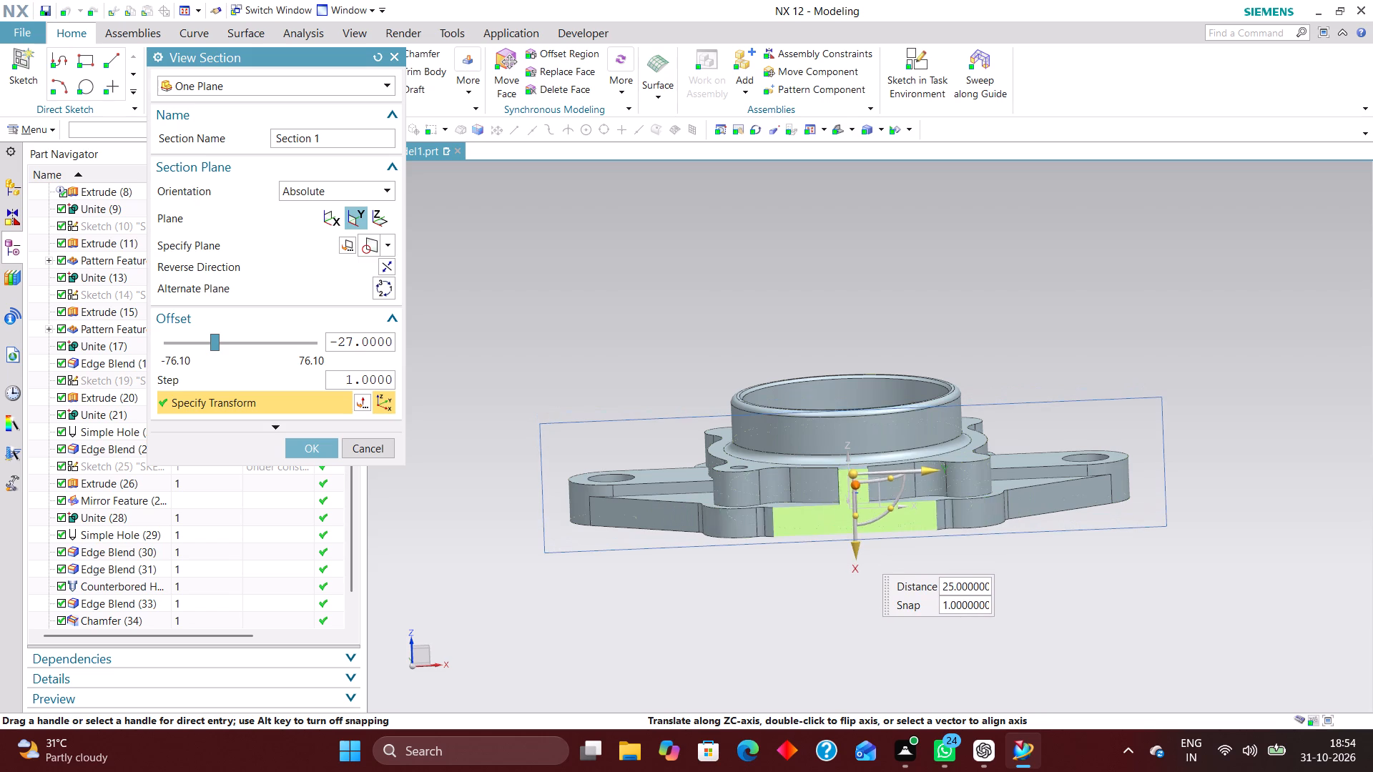
drag(855, 486, 845, 470)
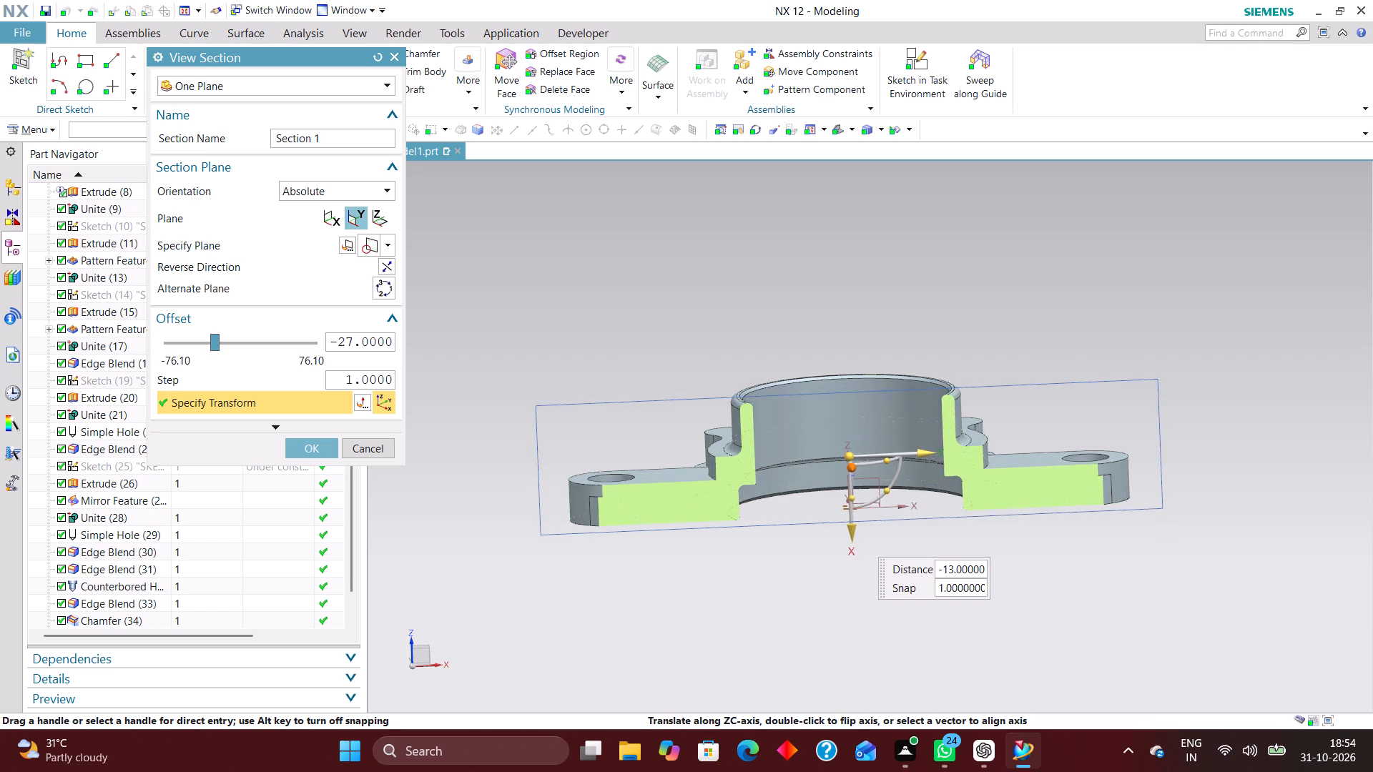
drag(845, 470, 843, 481)
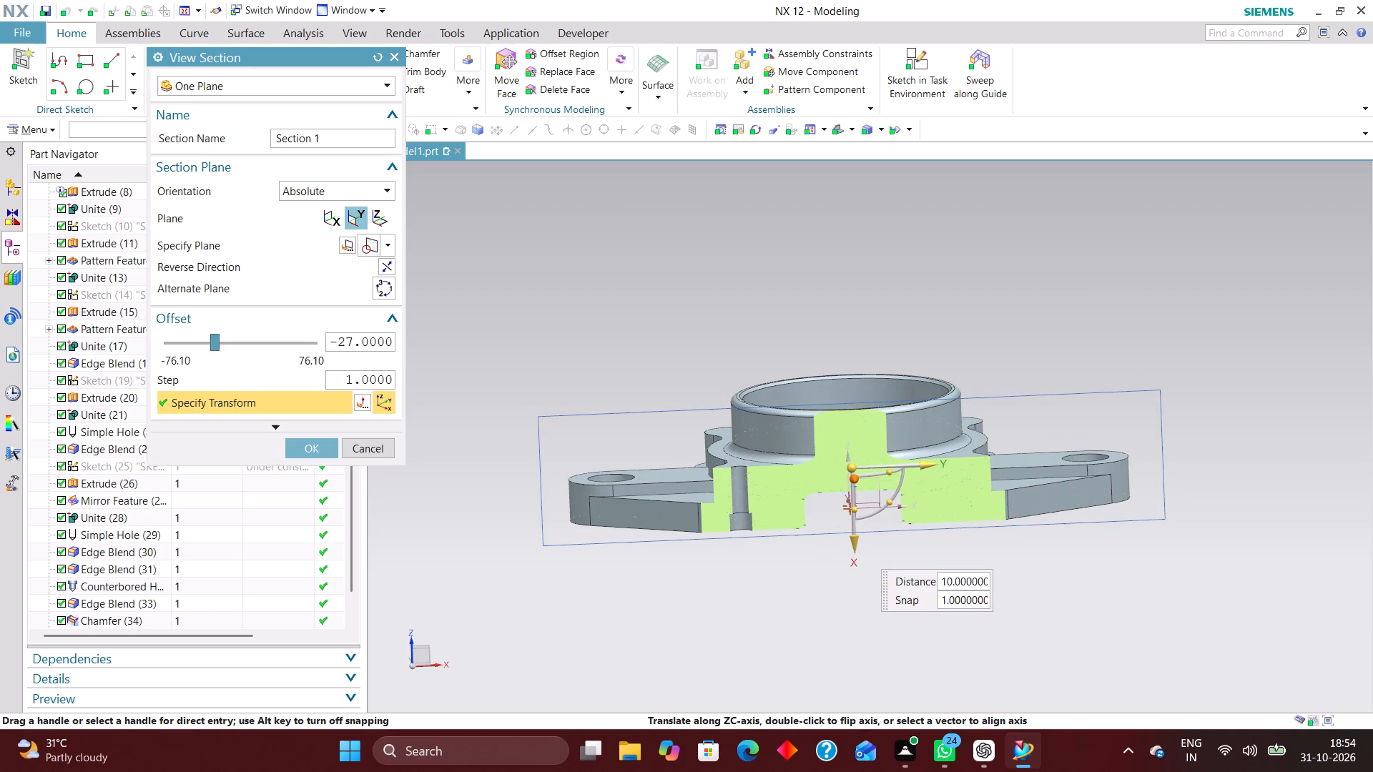
drag(843, 481, 843, 480)
middle_drag(1057, 561, 1038, 586)
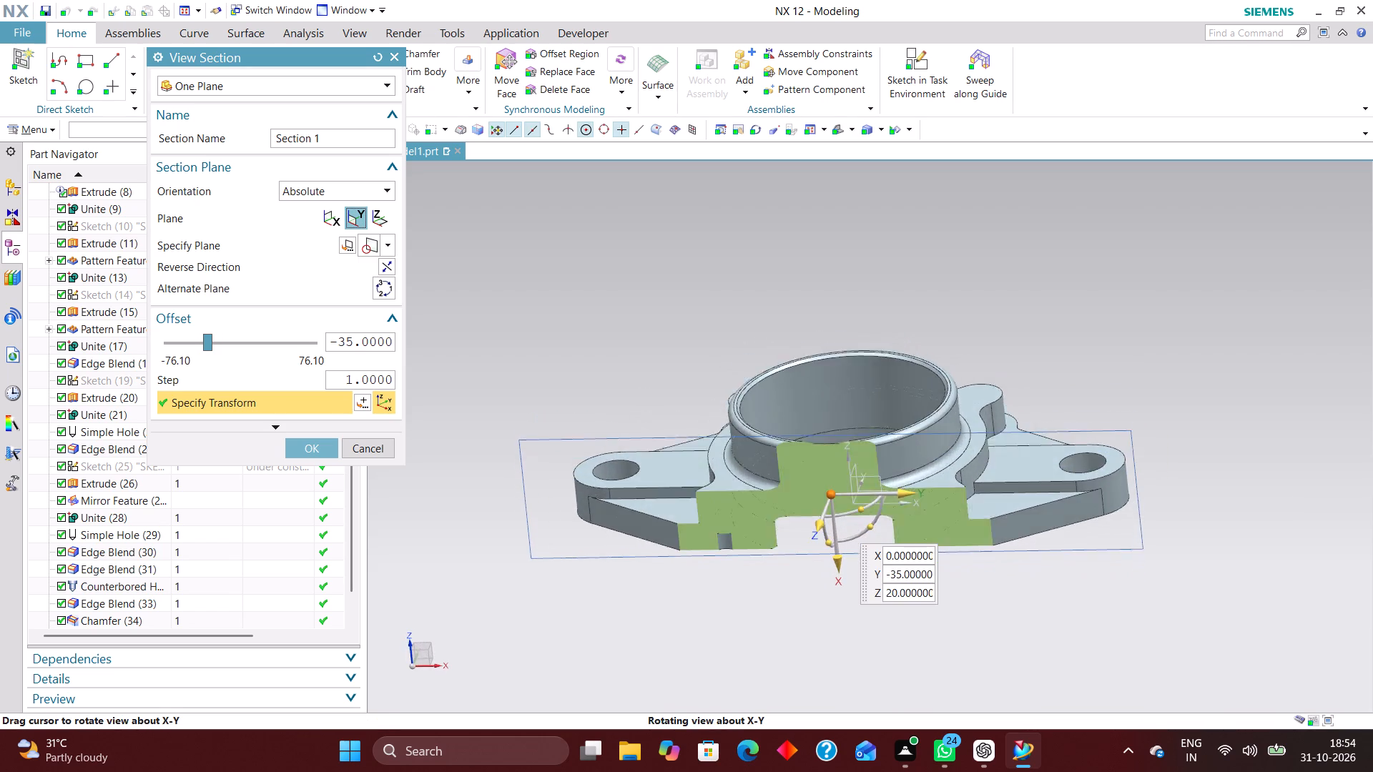
middle_drag(1038, 586, 1042, 578)
click(379, 445)
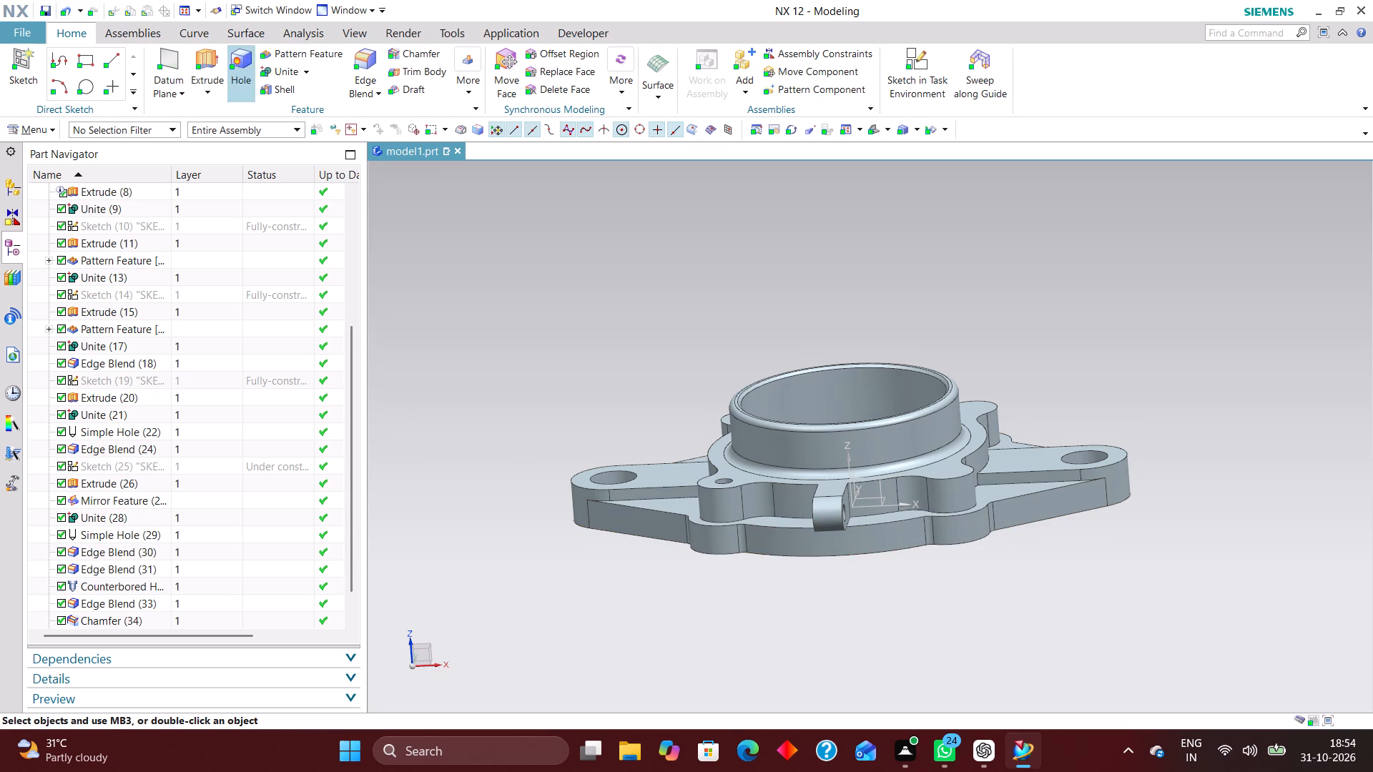
Pattern the counterbored boss hole circularly about the datum Z axis, with a count of 4 and a 90° pitch.
click(274, 56)
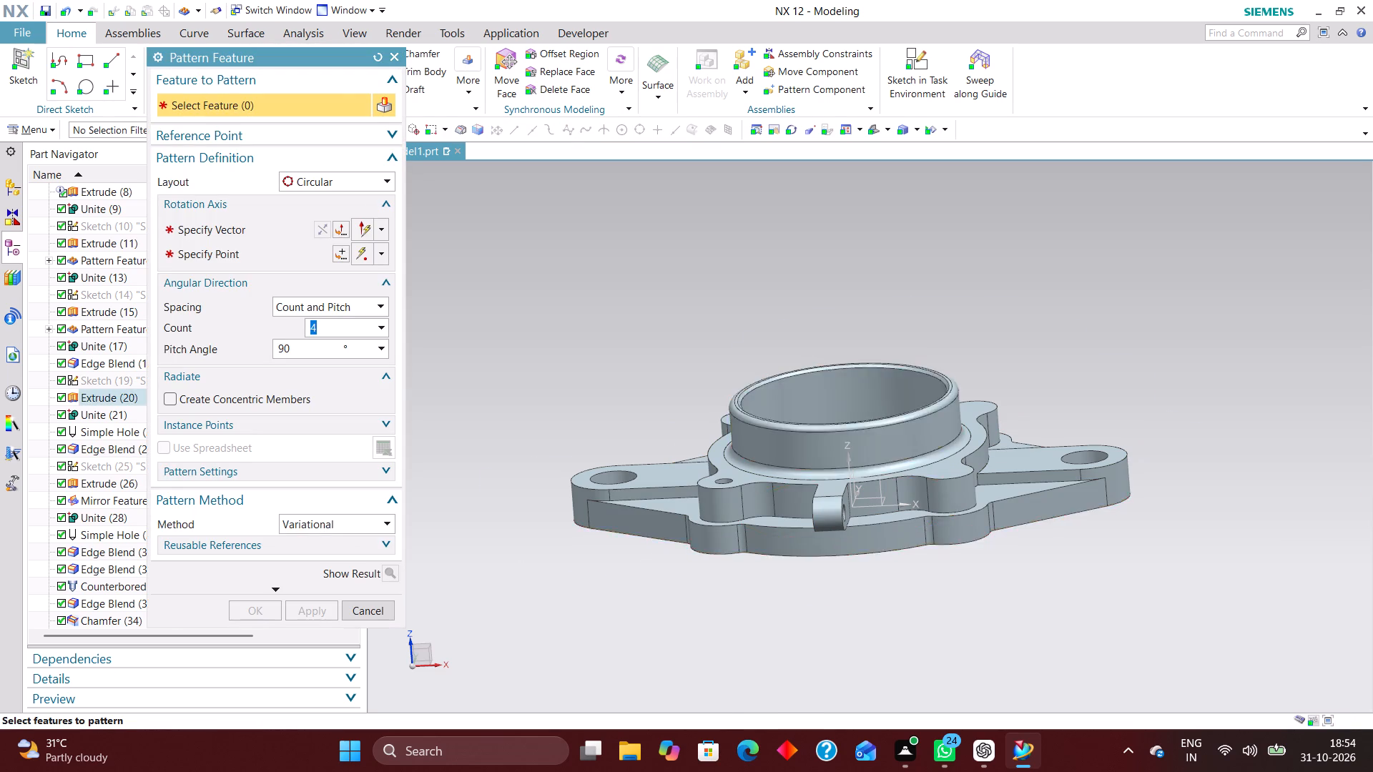
scroll(729, 476, up, 6)
click(716, 467)
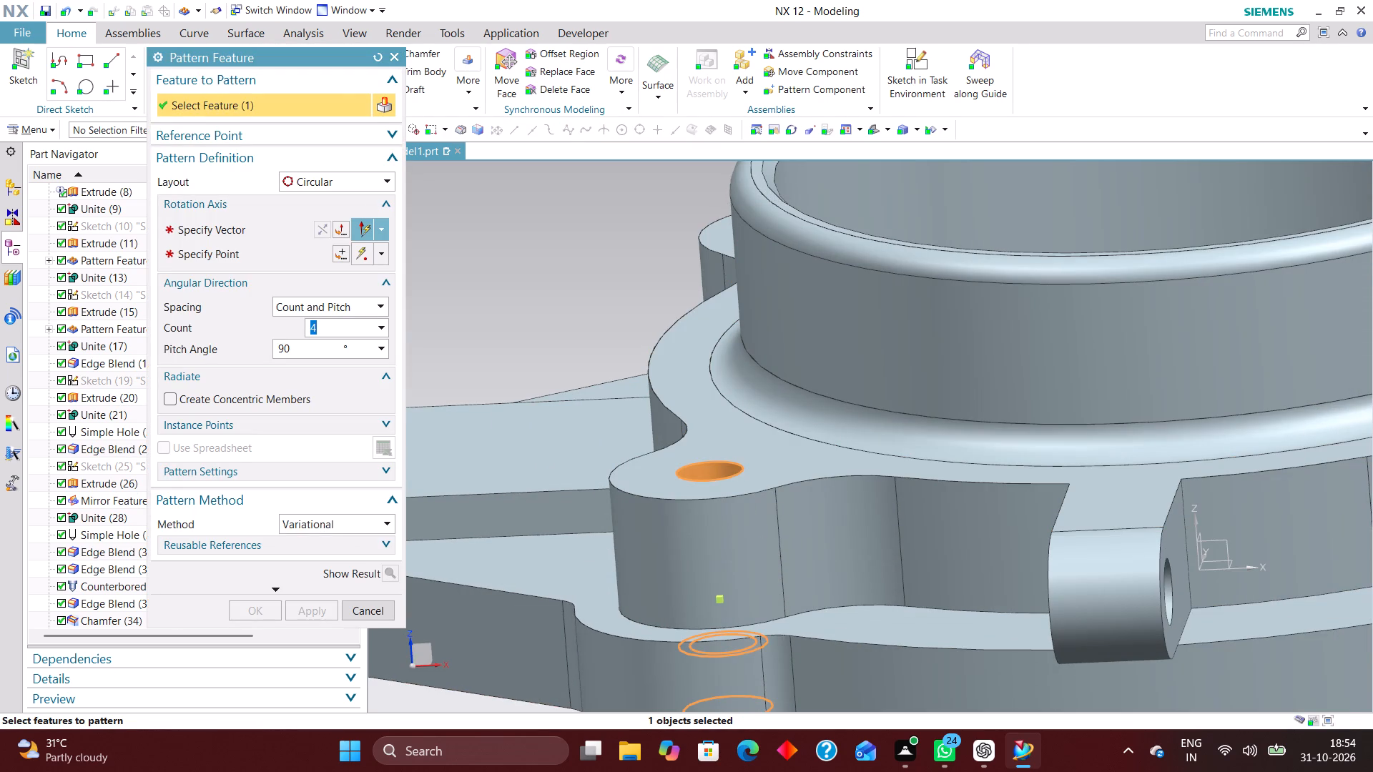
click(269, 237)
scroll(920, 442, down, 2)
scroll(1098, 495, up, 5)
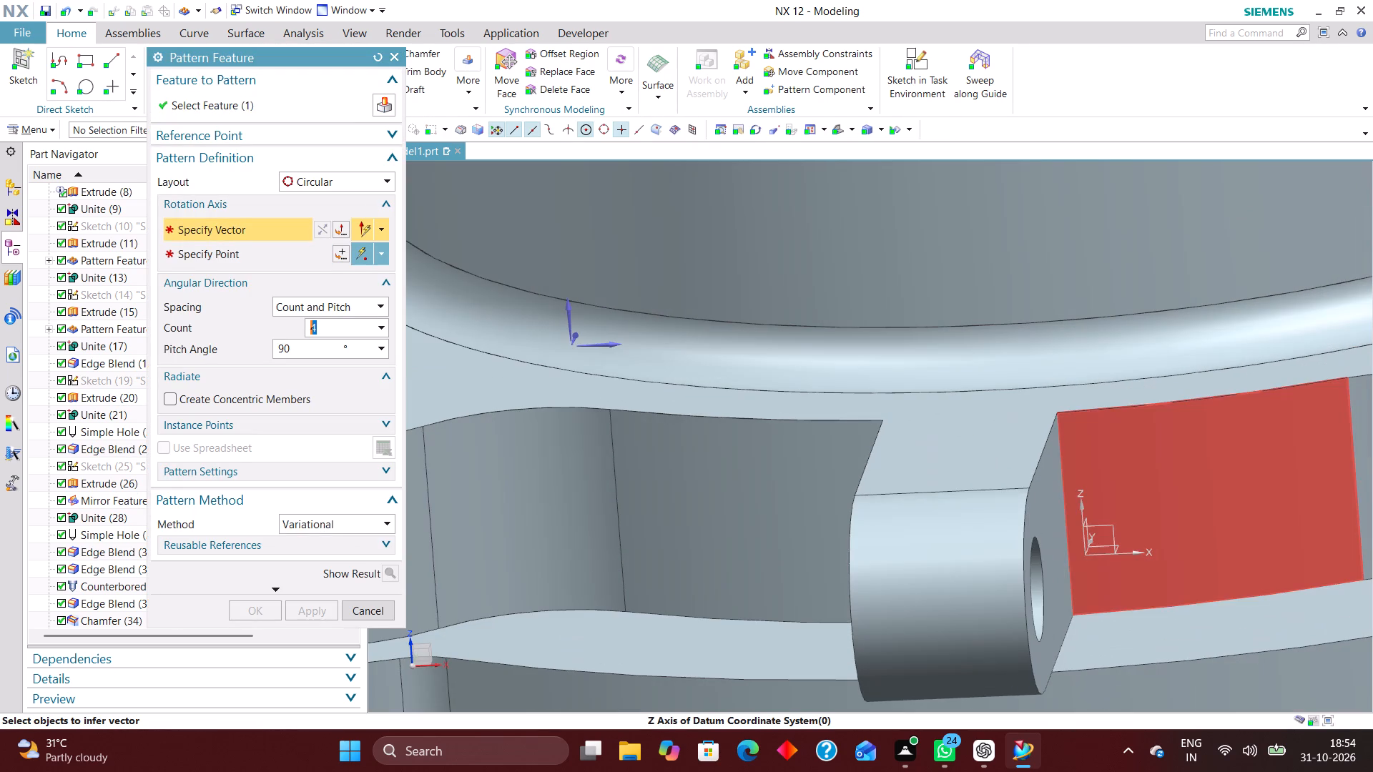
click(1081, 508)
scroll(895, 407, down, 4)
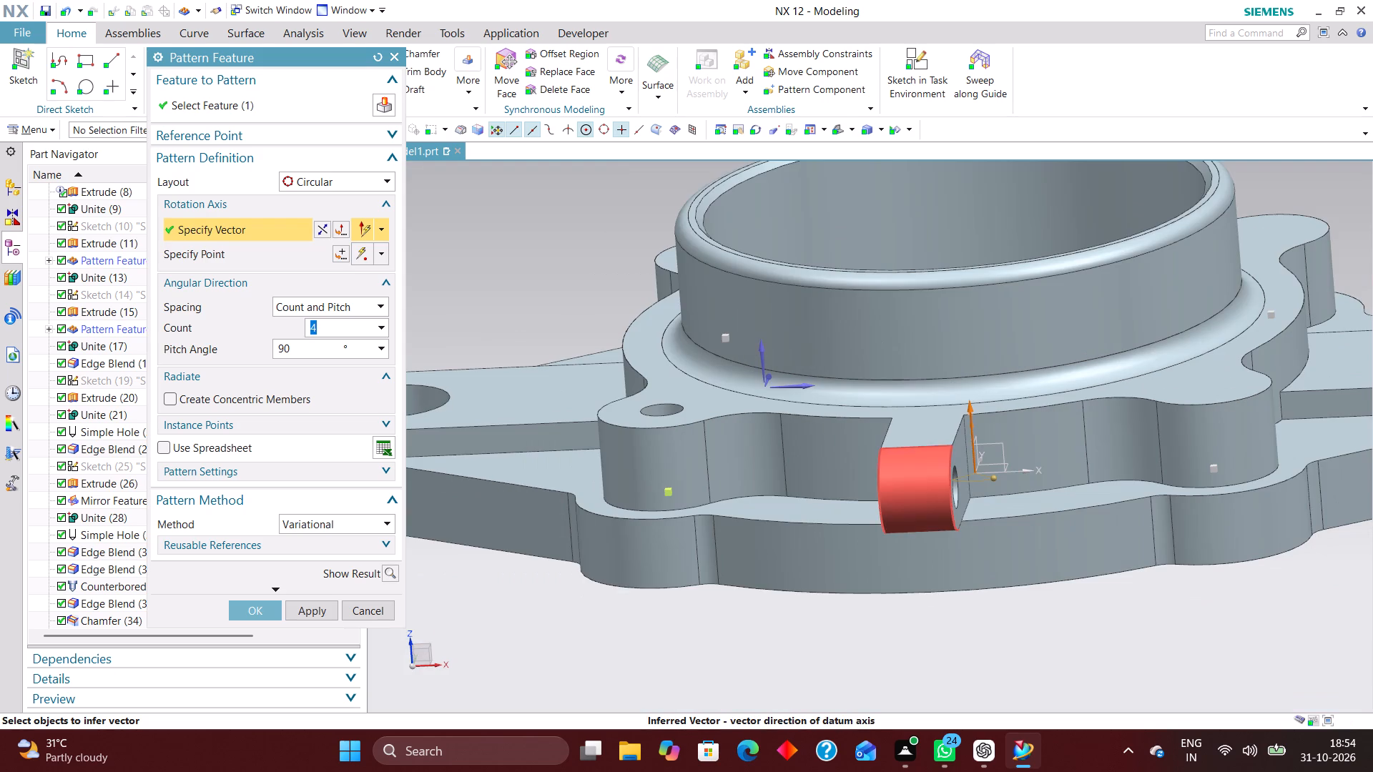
click(248, 606)
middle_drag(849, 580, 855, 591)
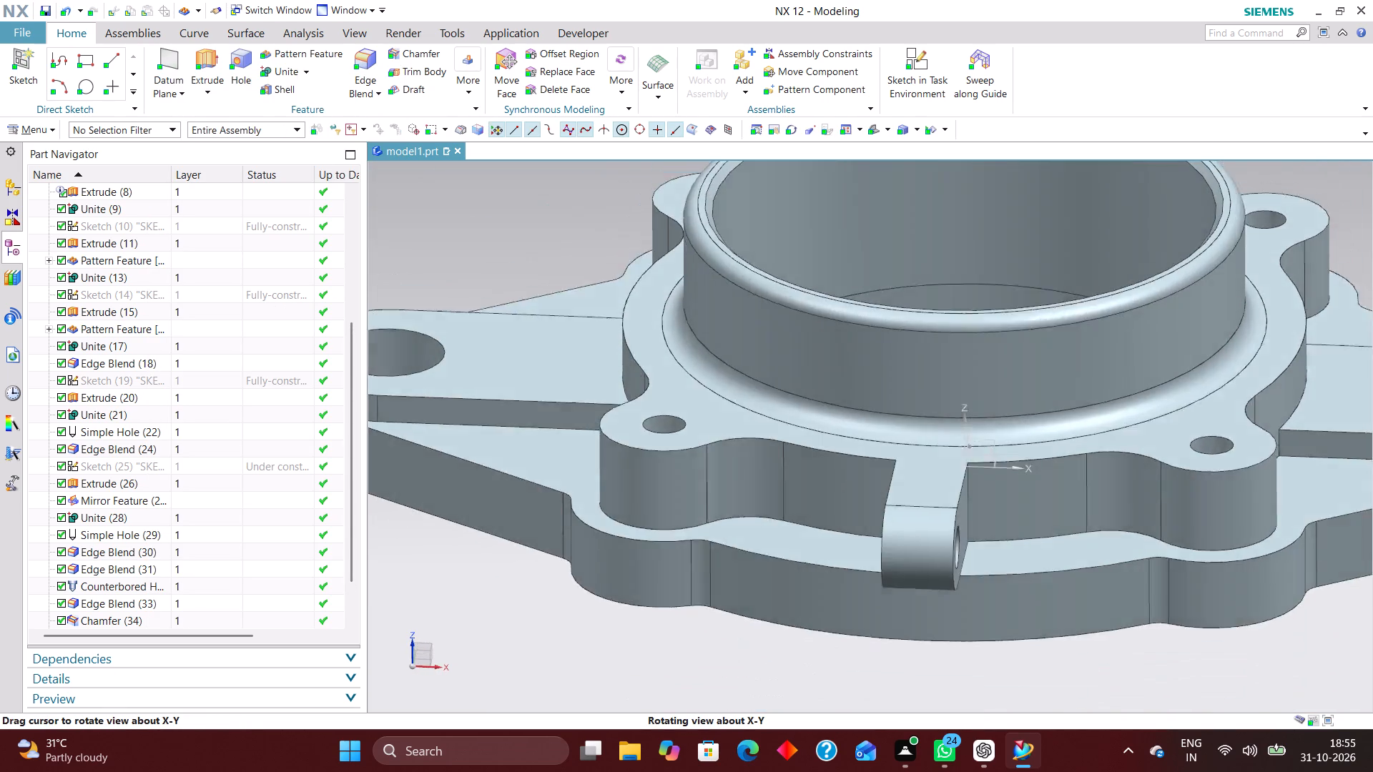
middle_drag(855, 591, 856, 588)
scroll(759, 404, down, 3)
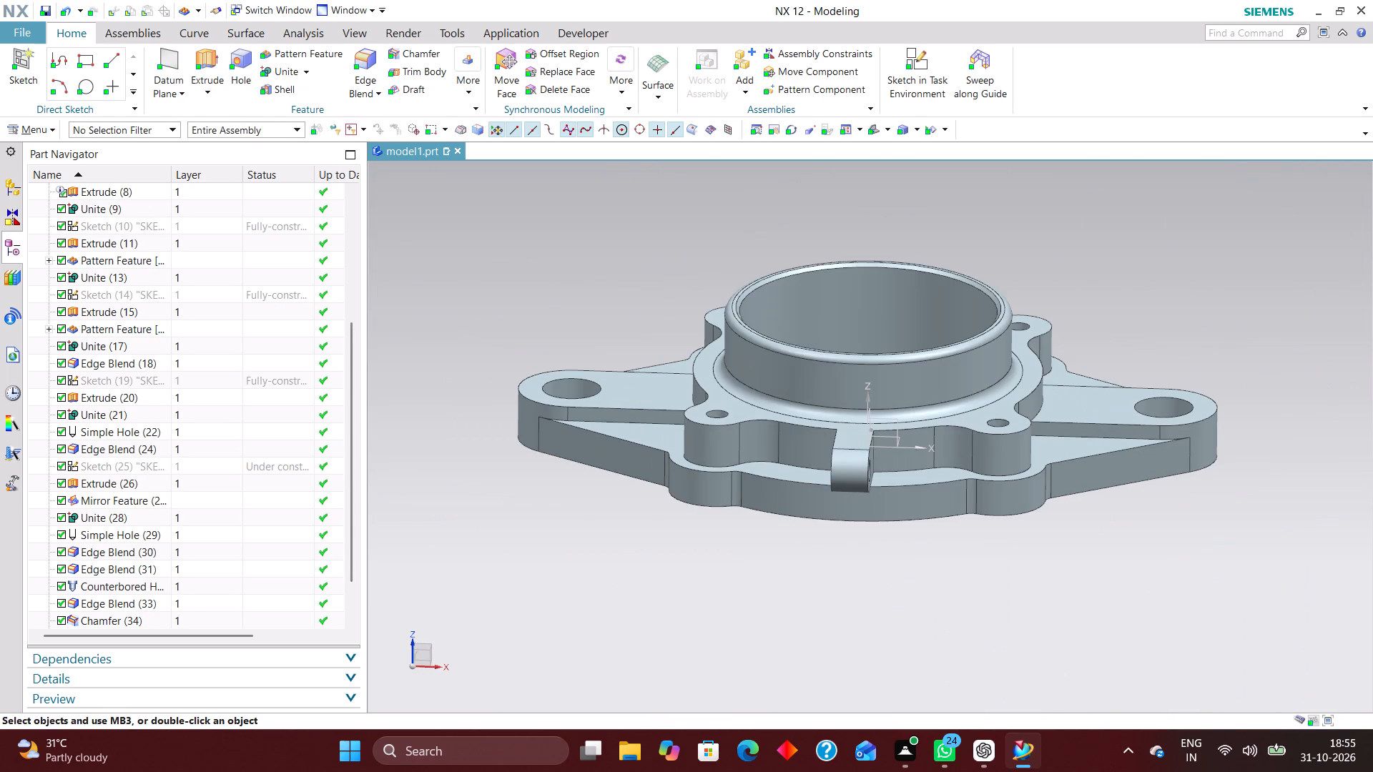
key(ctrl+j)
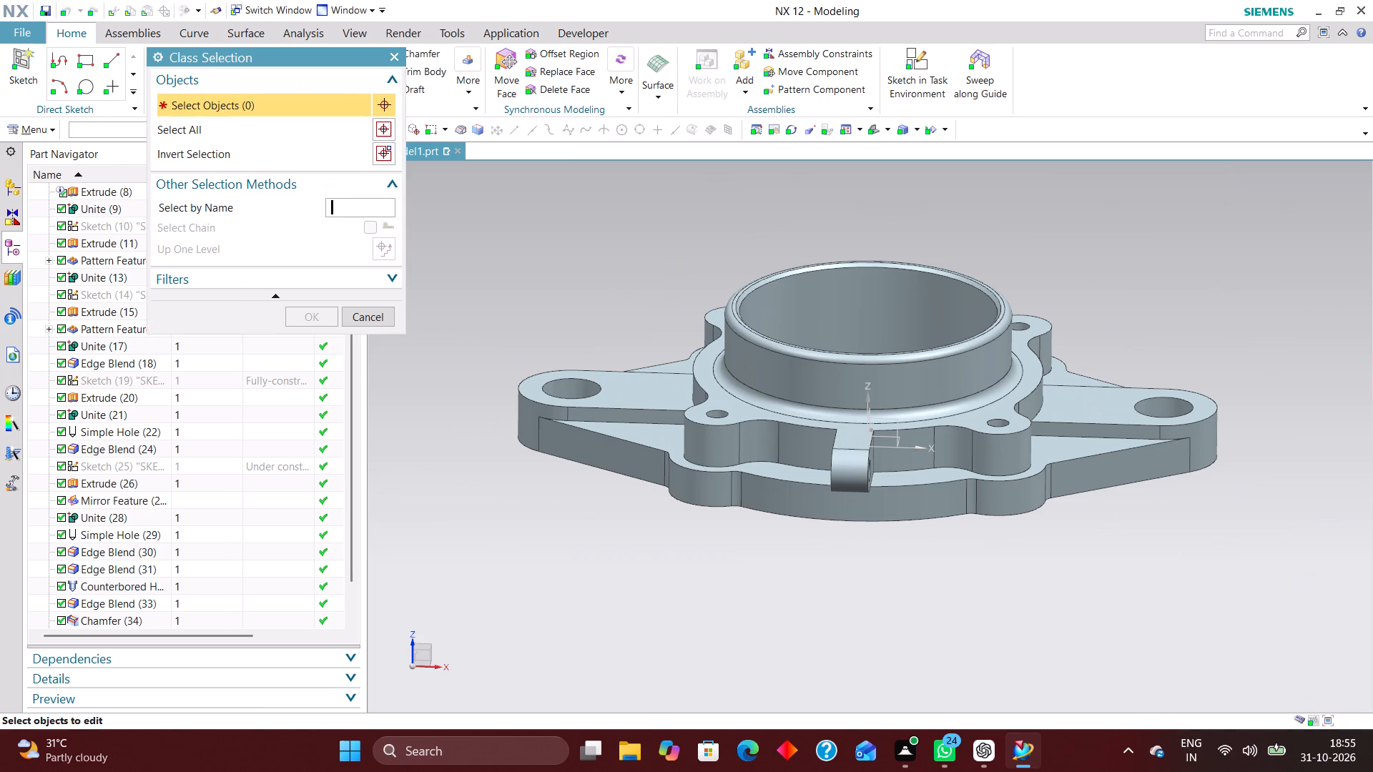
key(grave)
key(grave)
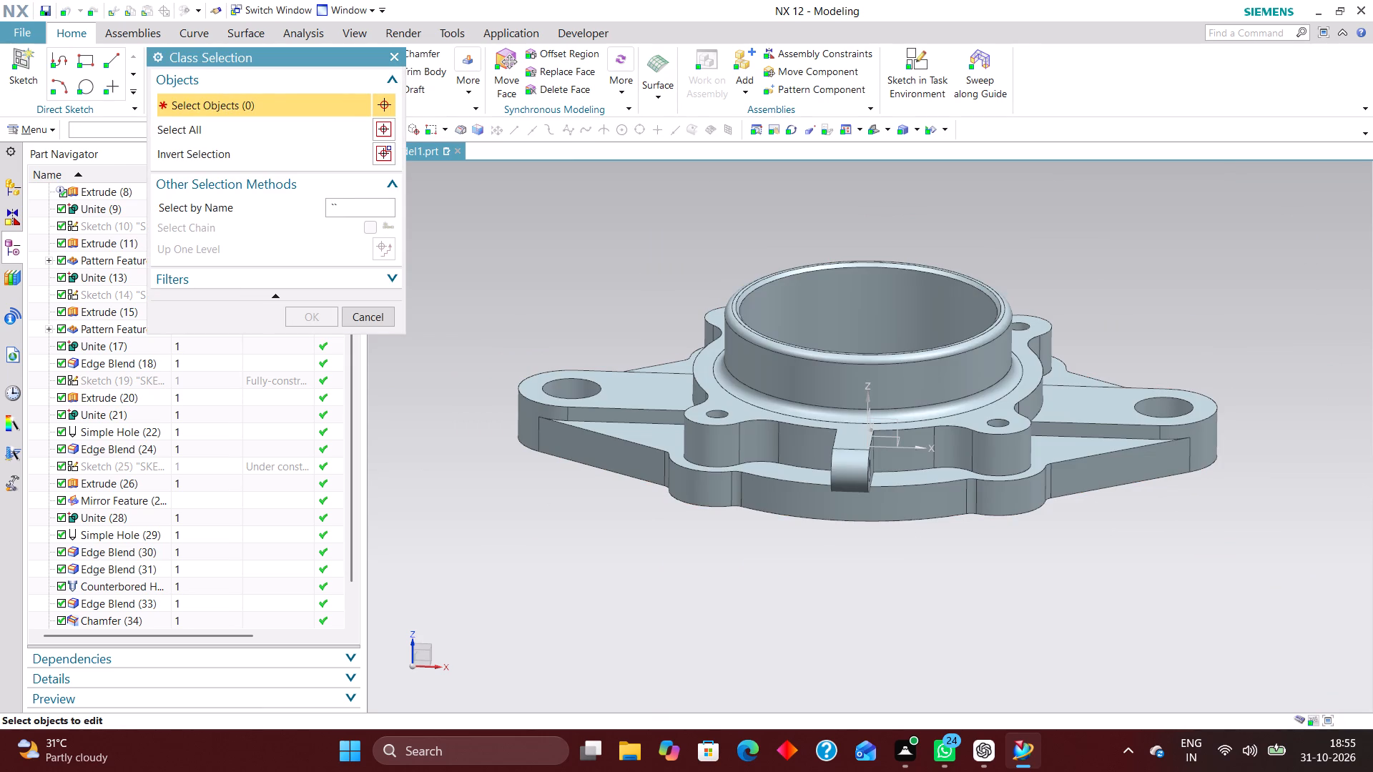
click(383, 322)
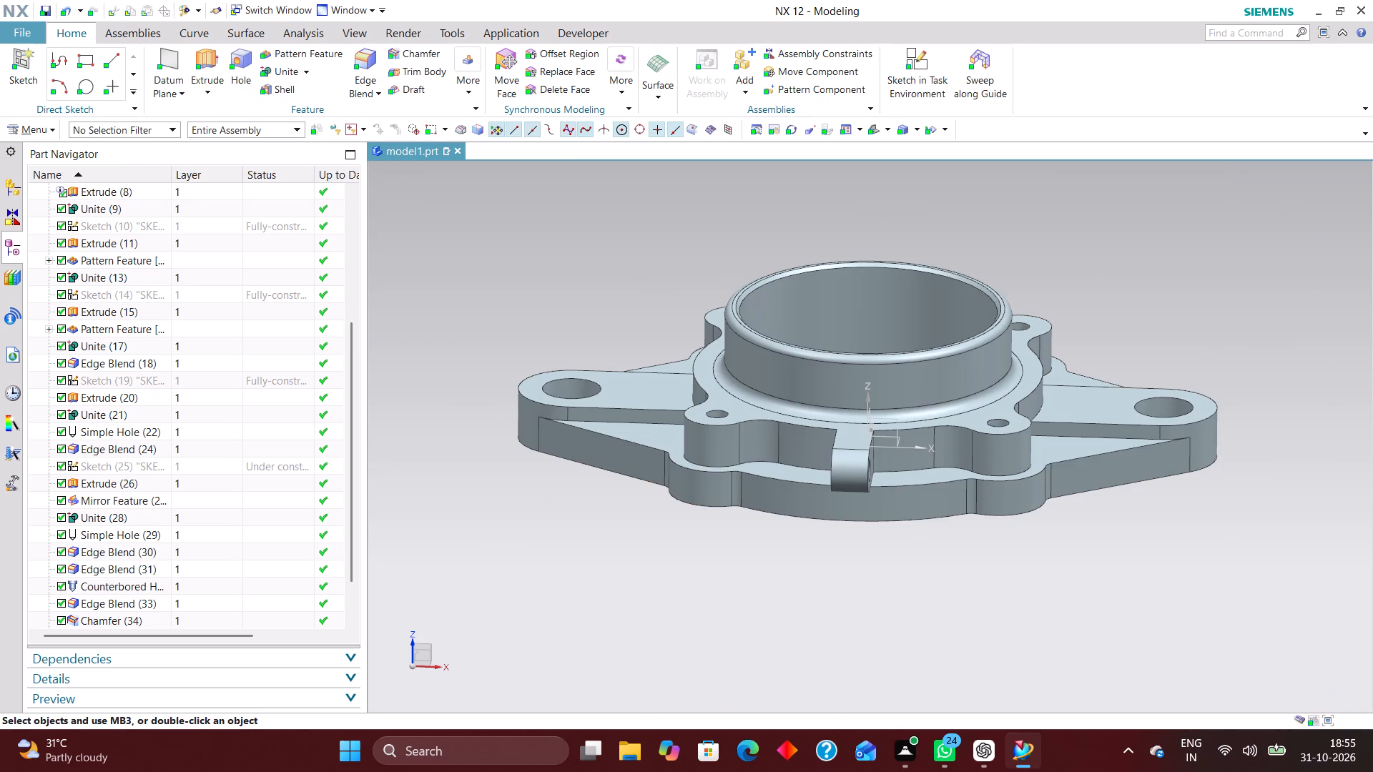
Examine the patterned counterbored holes in a temporary Y-plane section offset to -38 mm, viewed square to the cut.
key(ctrl+h)
click(361, 224)
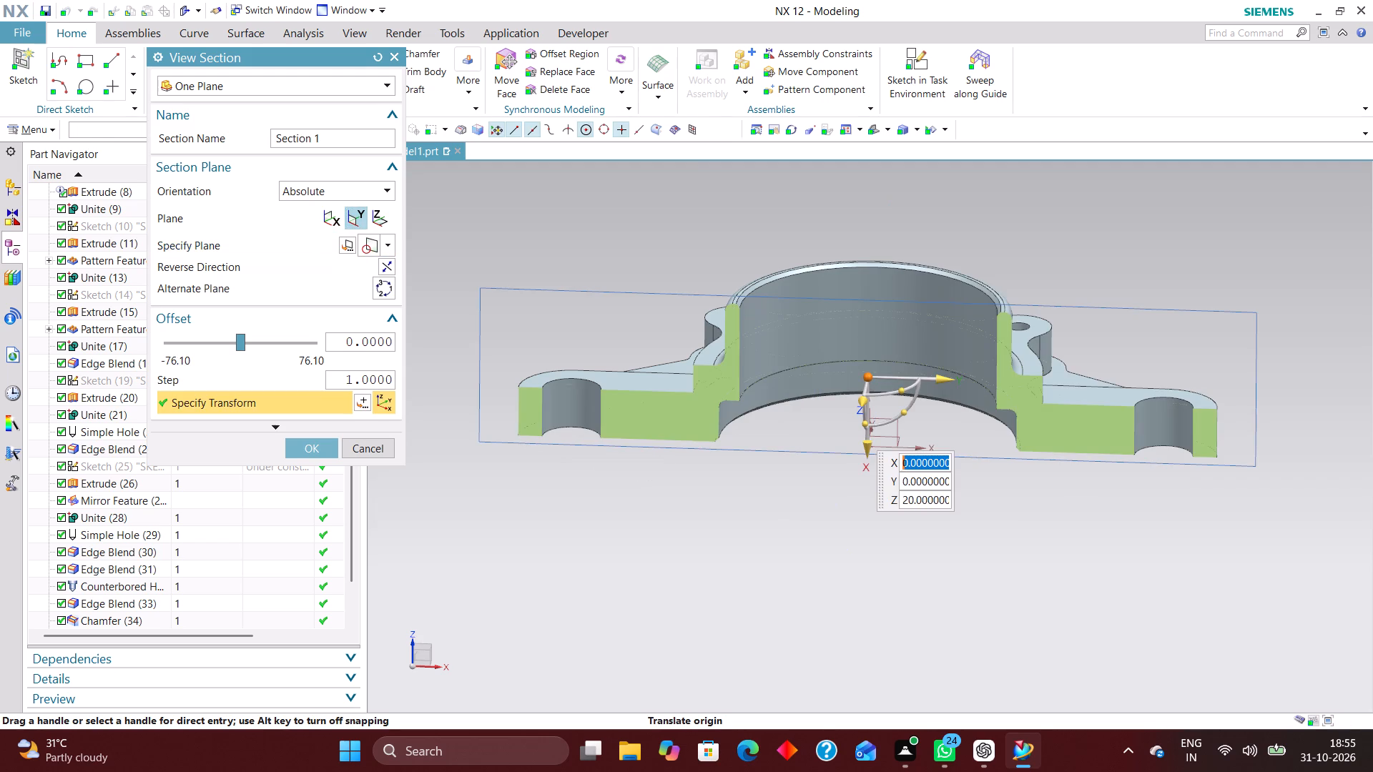
middle_drag(799, 561, 835, 549)
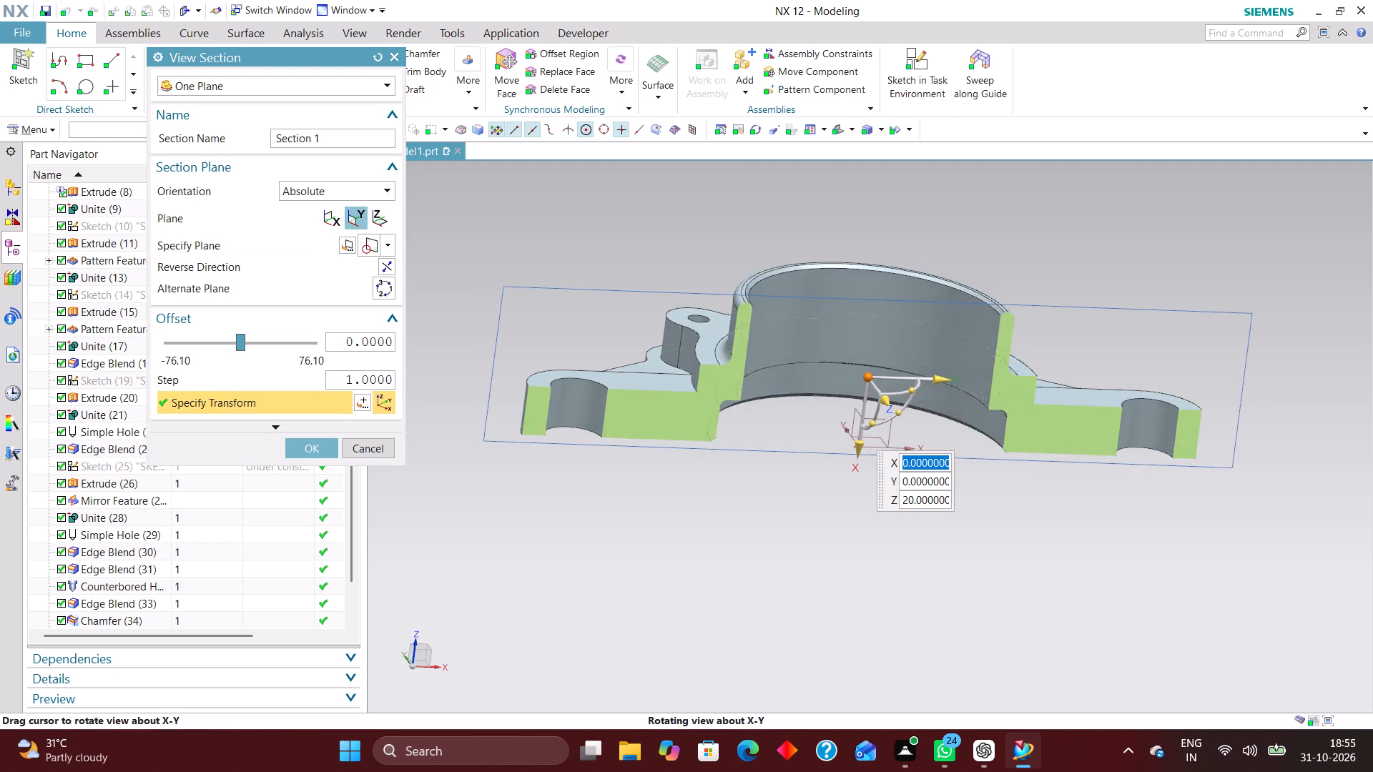
middle_drag(835, 549, 862, 560)
drag(913, 407, 939, 445)
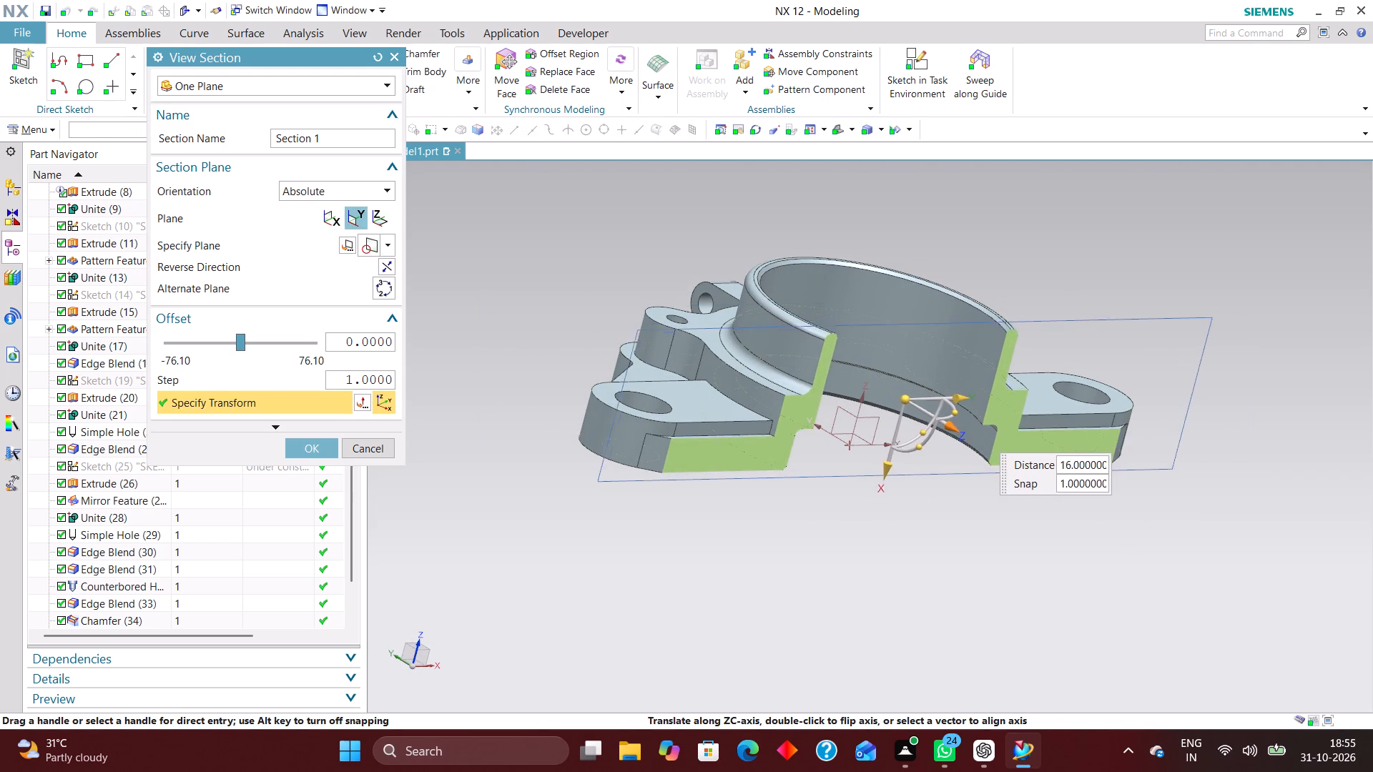
drag(939, 445, 973, 497)
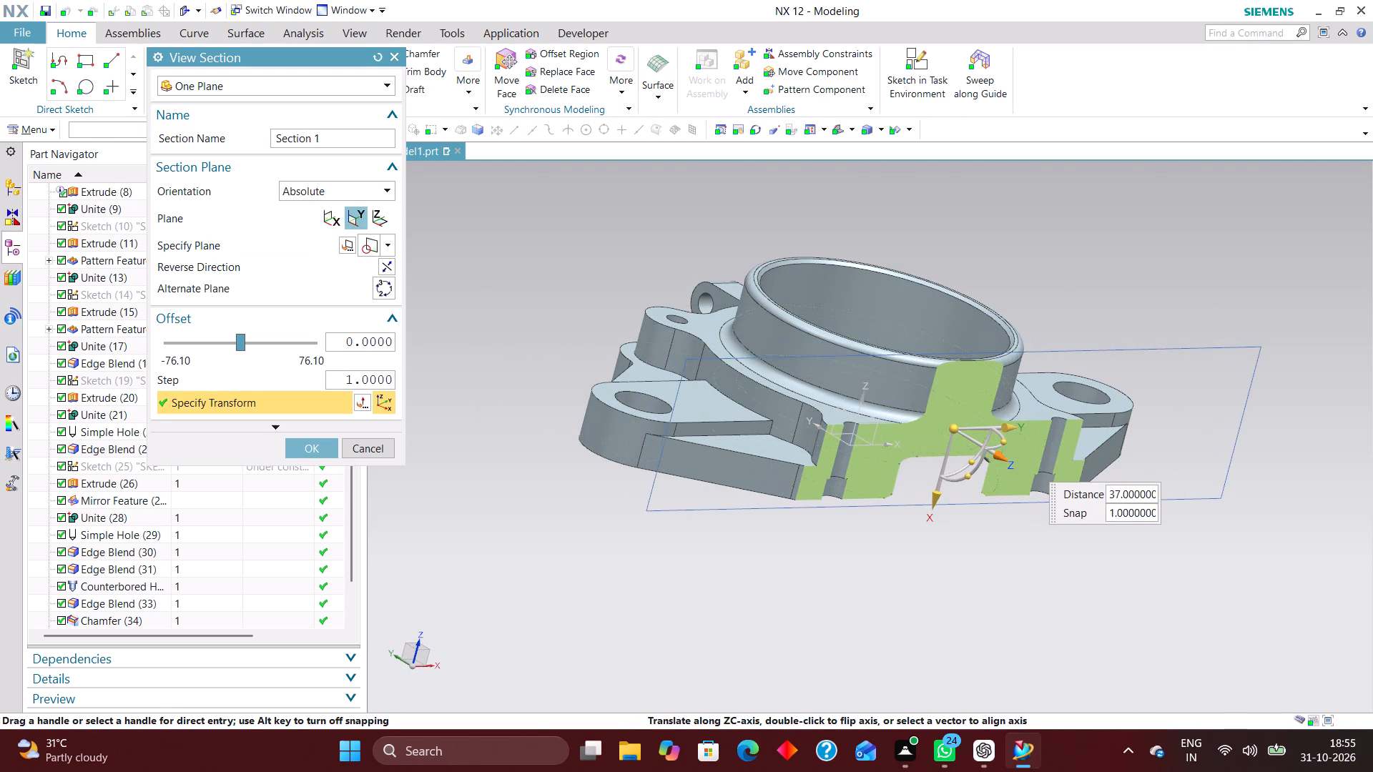
drag(973, 497, 973, 500)
middle_drag(1058, 580, 1020, 566)
scroll(1020, 566, up, 1)
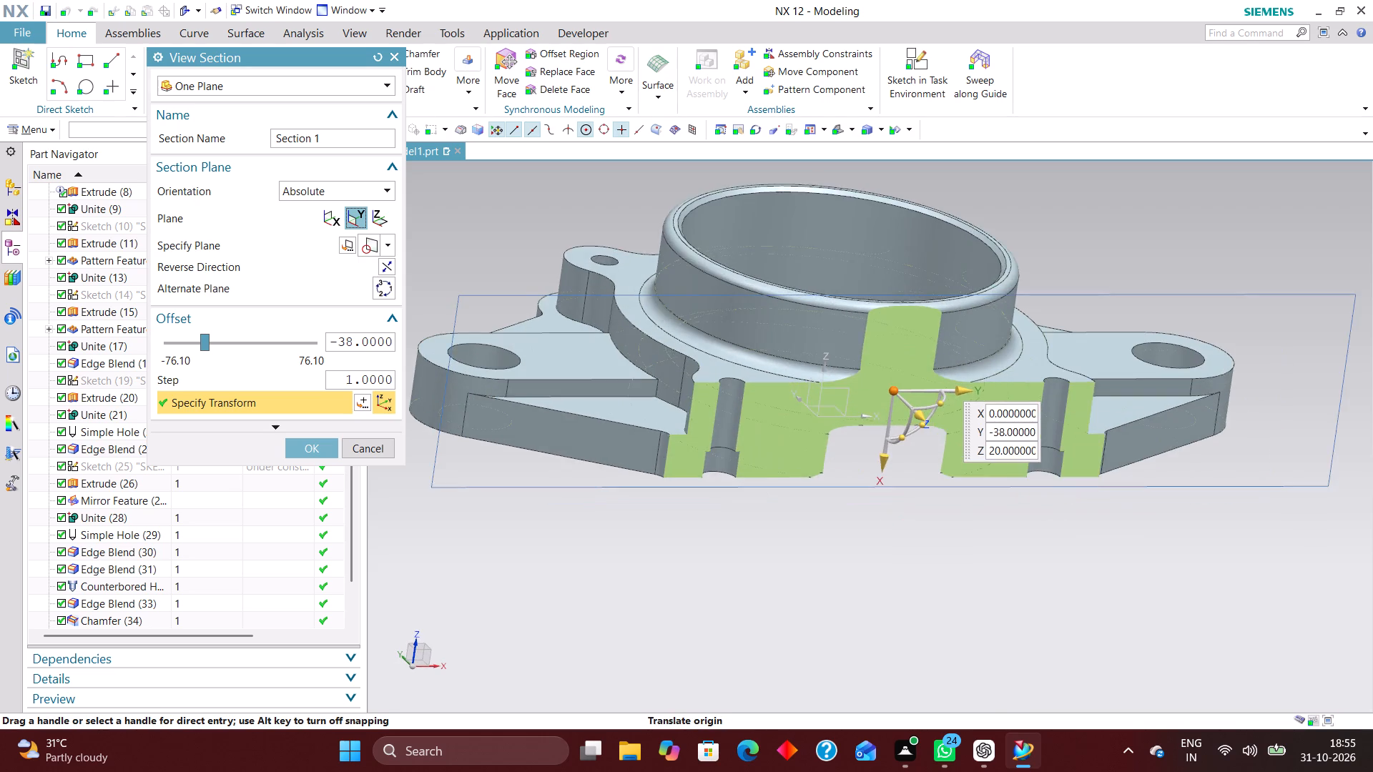
right_drag(1181, 605, 1016, 611)
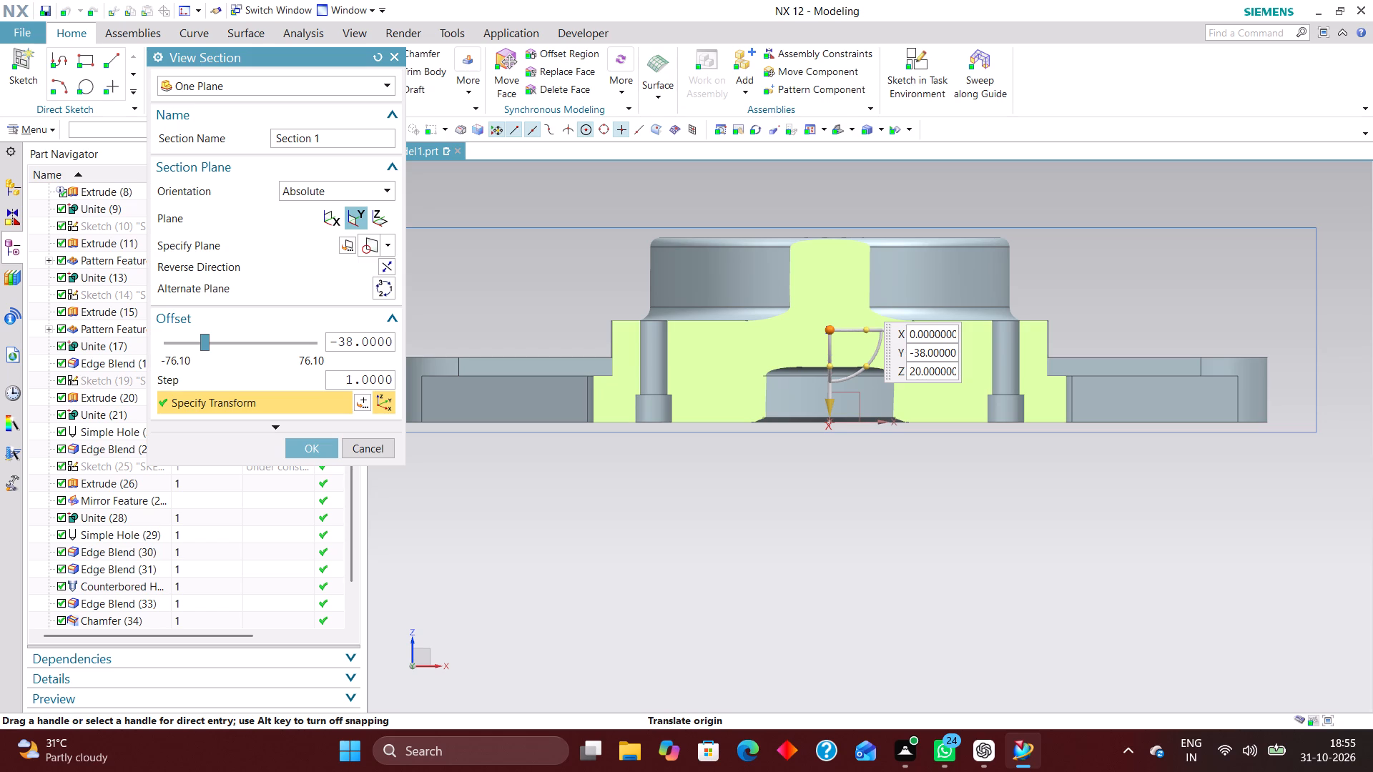
click(378, 452)
Examine the housing's four patterned boss holes from the top side and the underside of the flange.
middle_drag(755, 488, 766, 595)
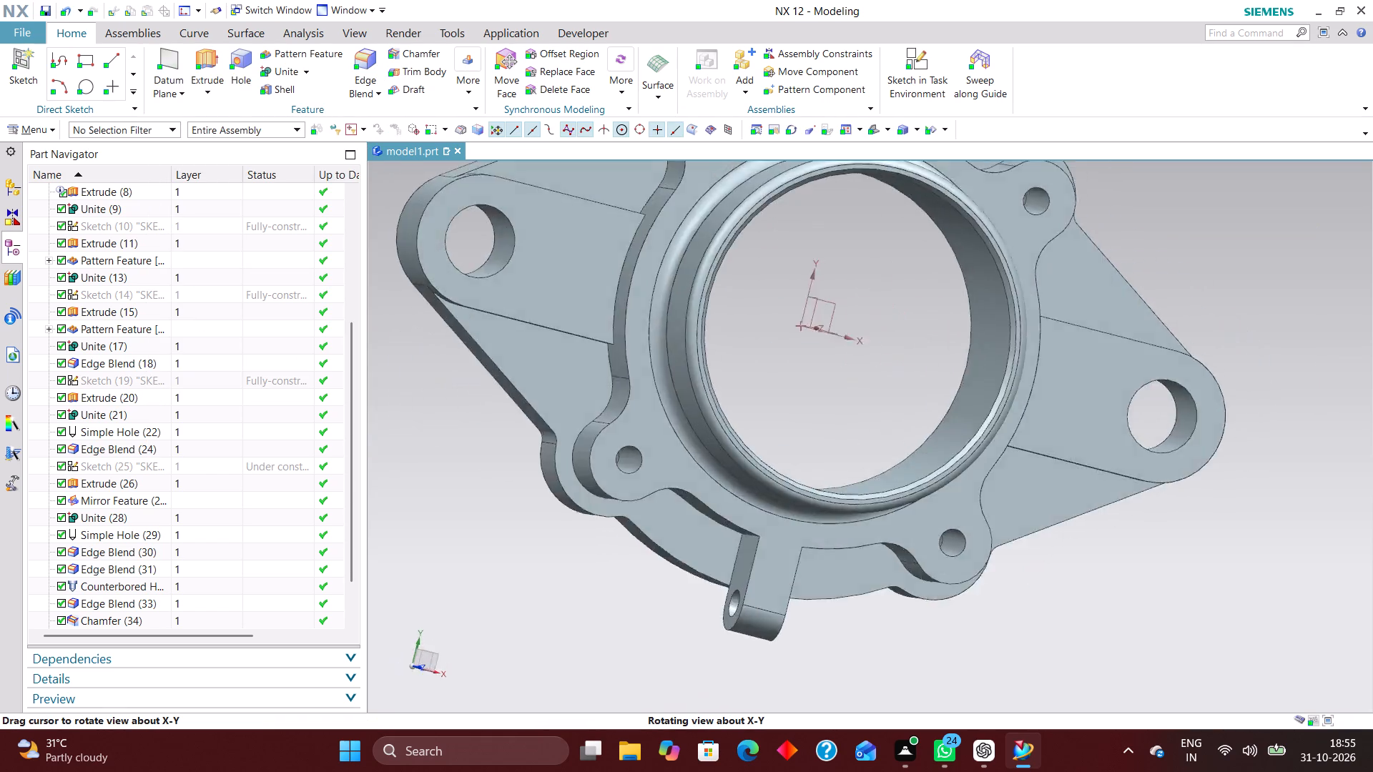
middle_drag(766, 595, 690, 434)
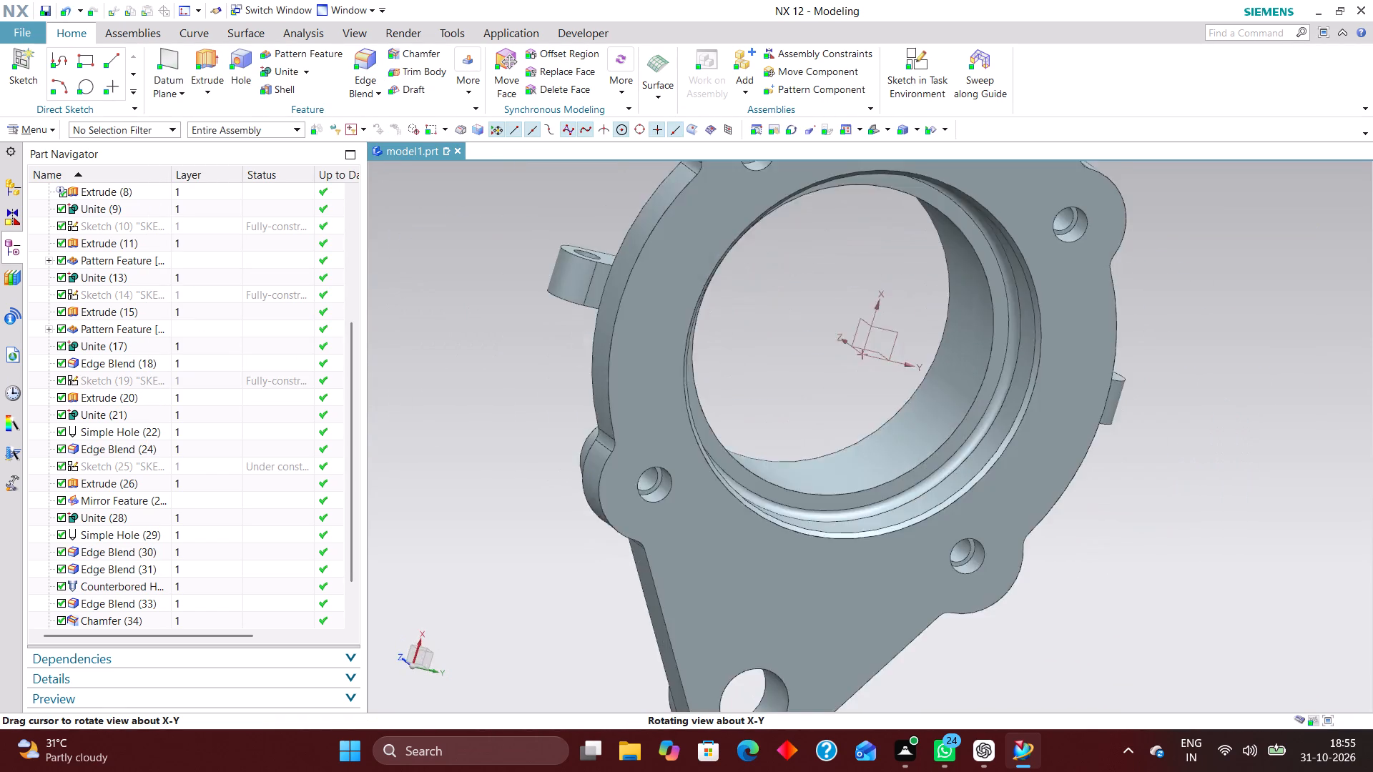
middle_drag(690, 434, 721, 591)
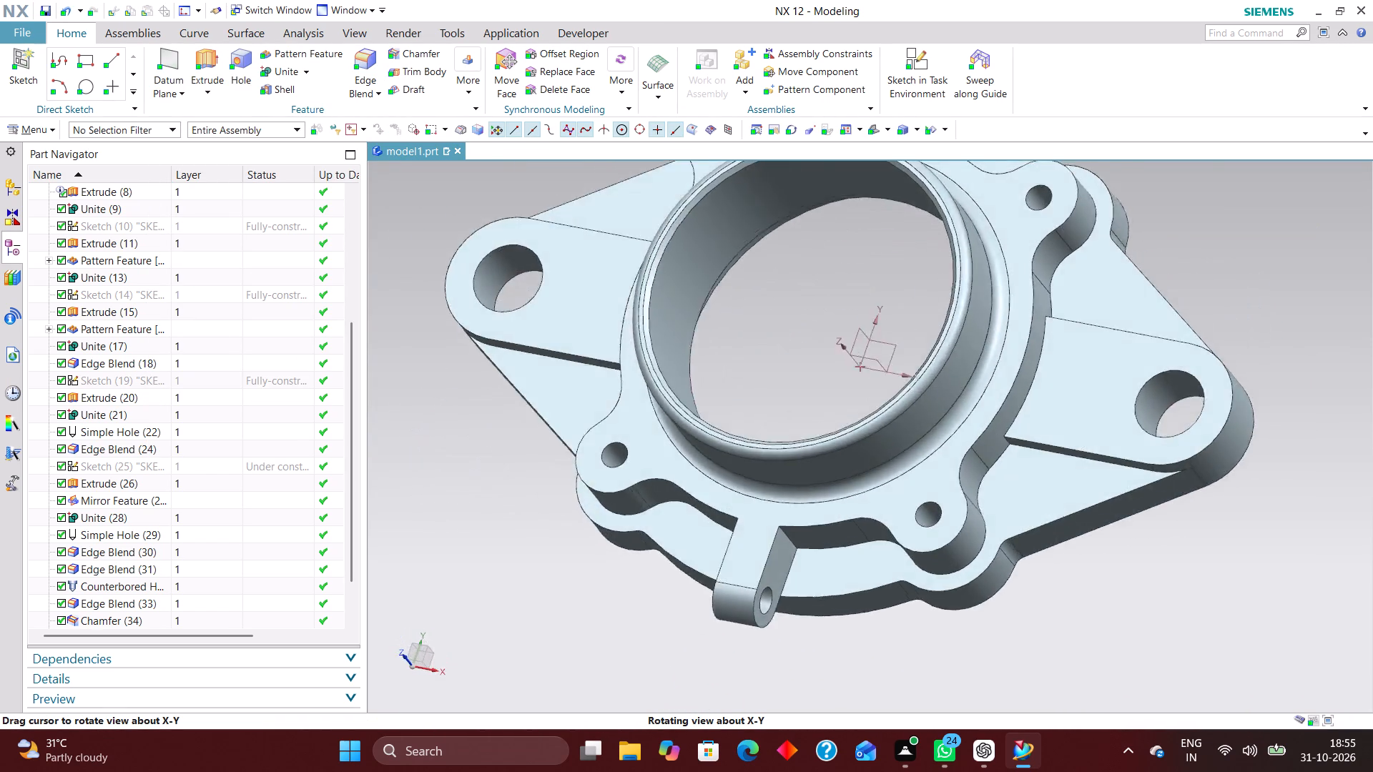
middle_drag(721, 591, 754, 538)
scroll(754, 542, up, 1)
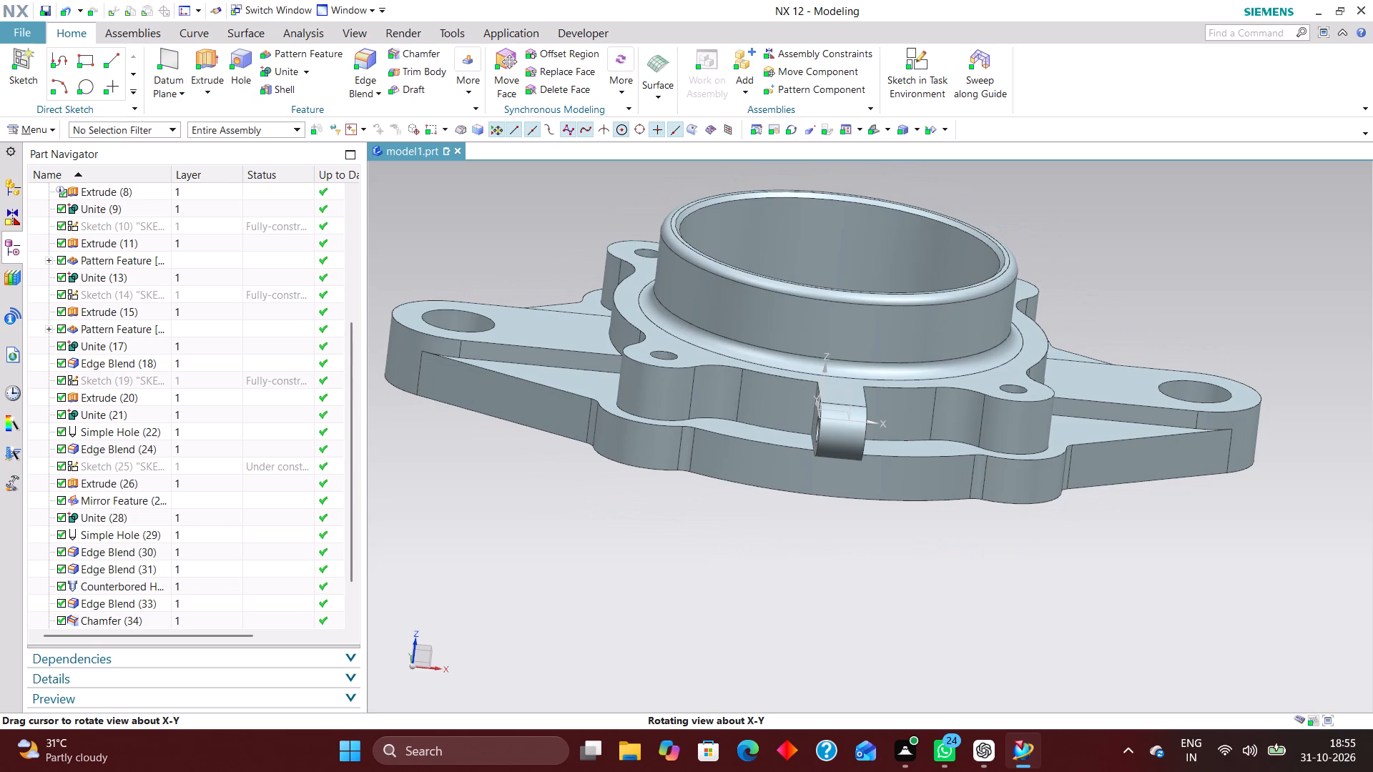
middle_drag(754, 538, 752, 540)
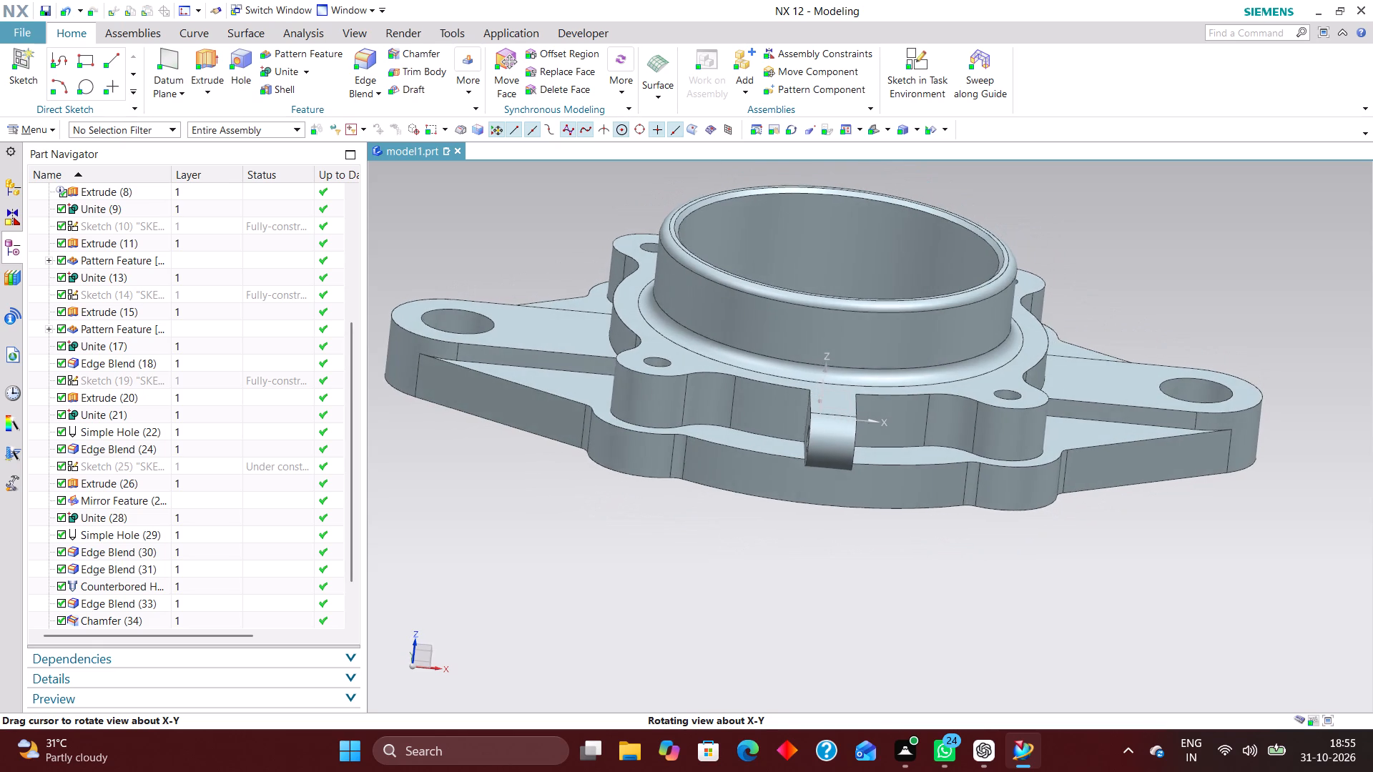
middle_drag(752, 540, 744, 545)
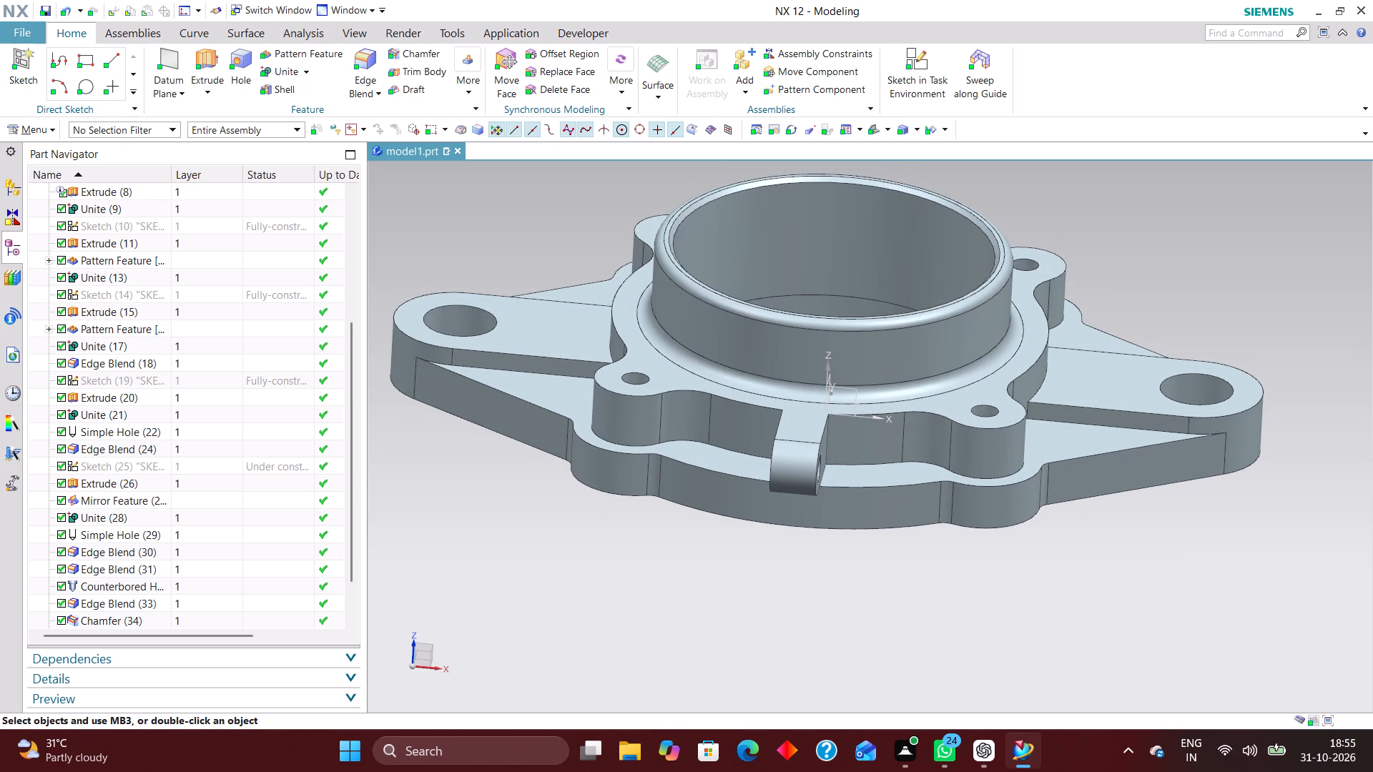
Edit the under-constrained lug sketch, dimension its straight vertical end line from the sketch's vertical axis, and finish the sketch.
click(201, 469)
right_click(201, 466)
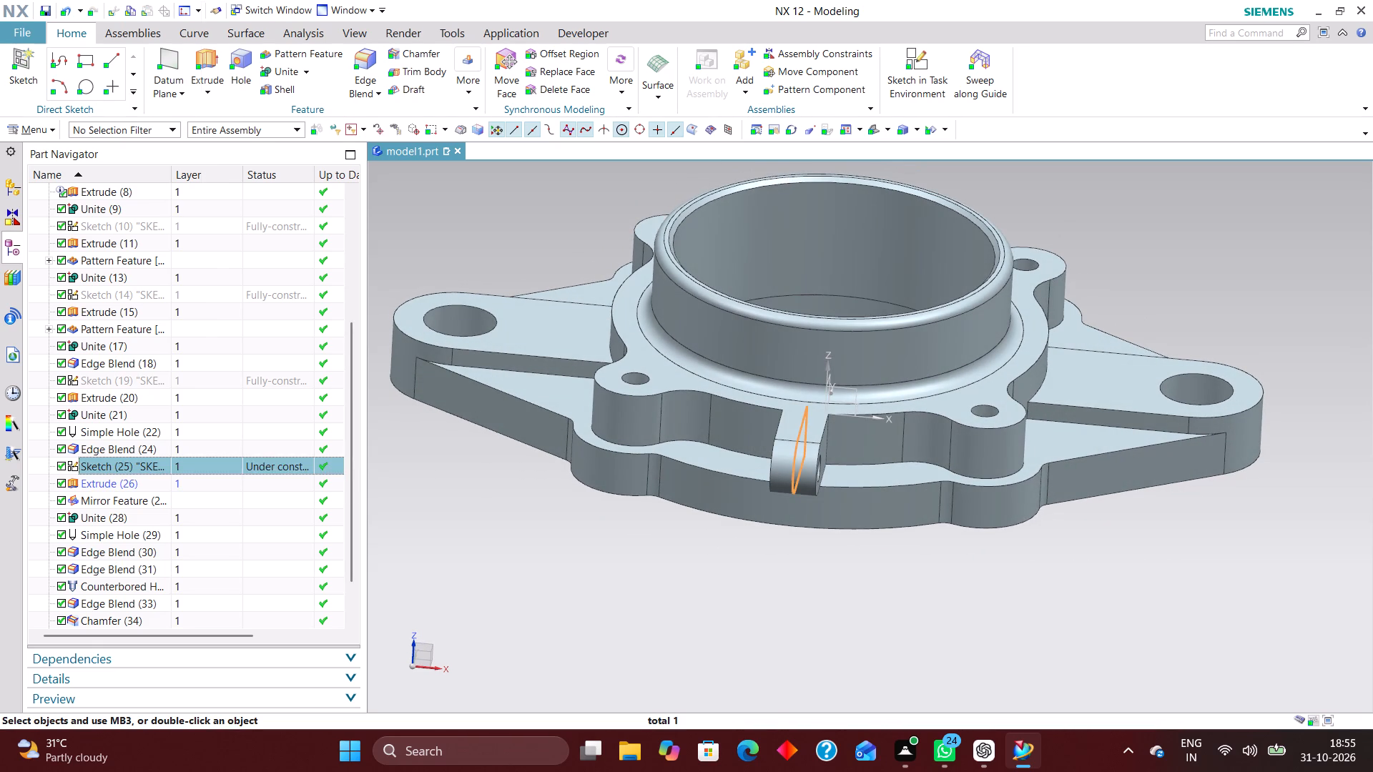
click(278, 89)
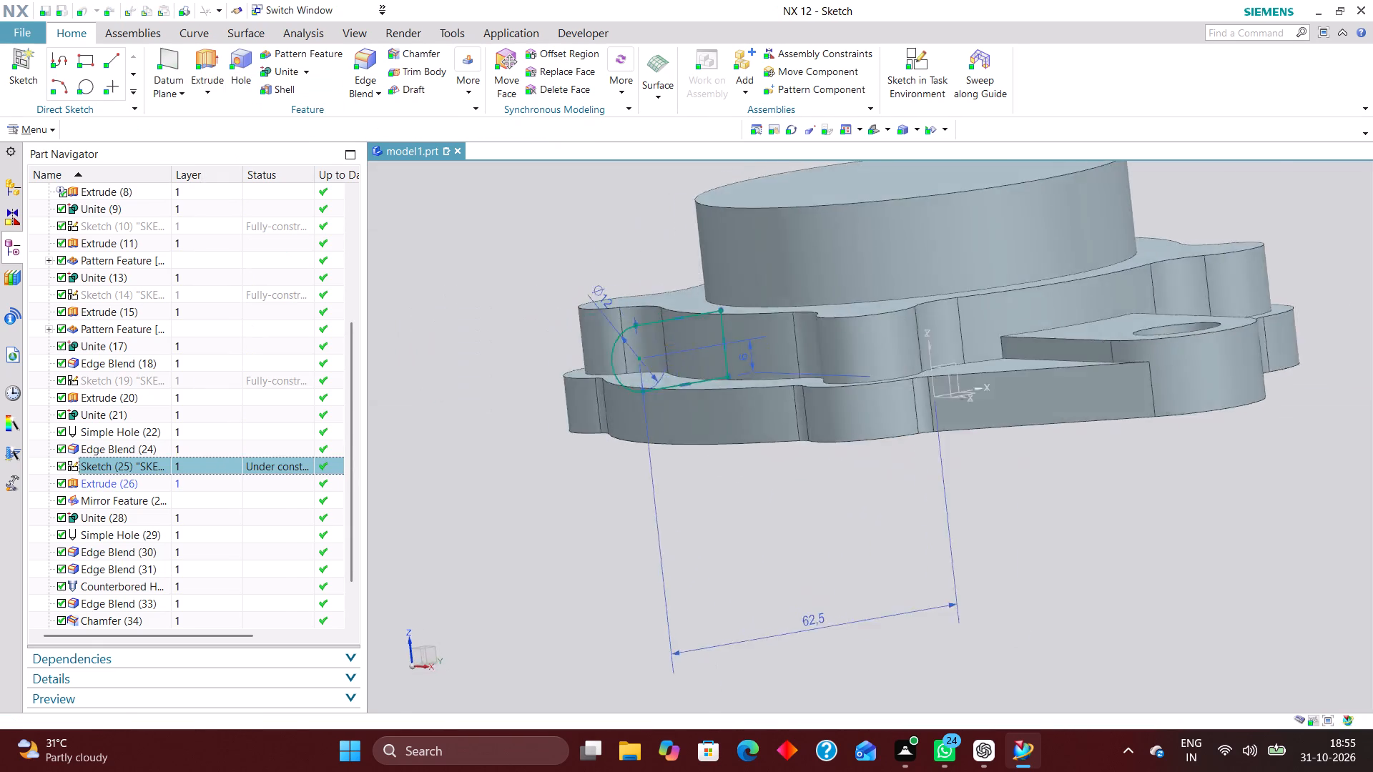
click(973, 64)
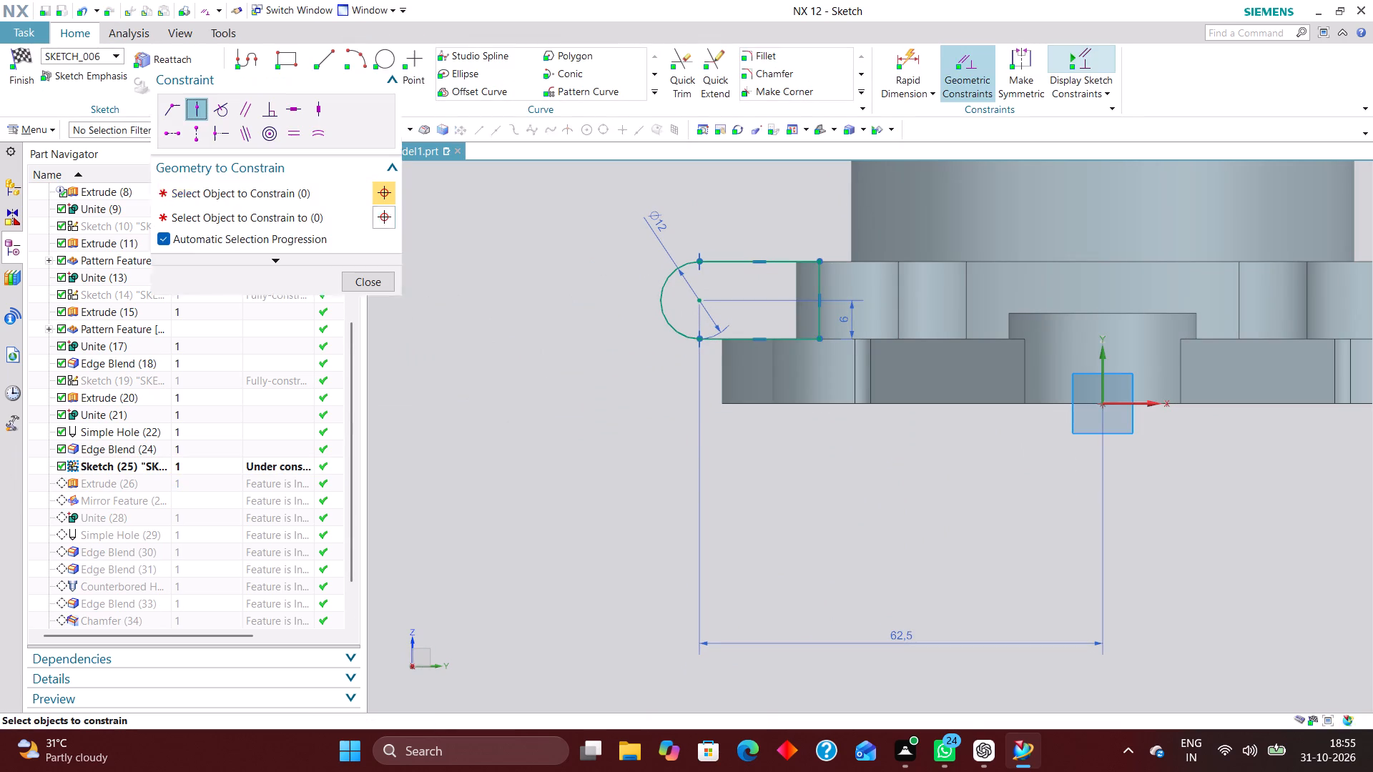
click(893, 59)
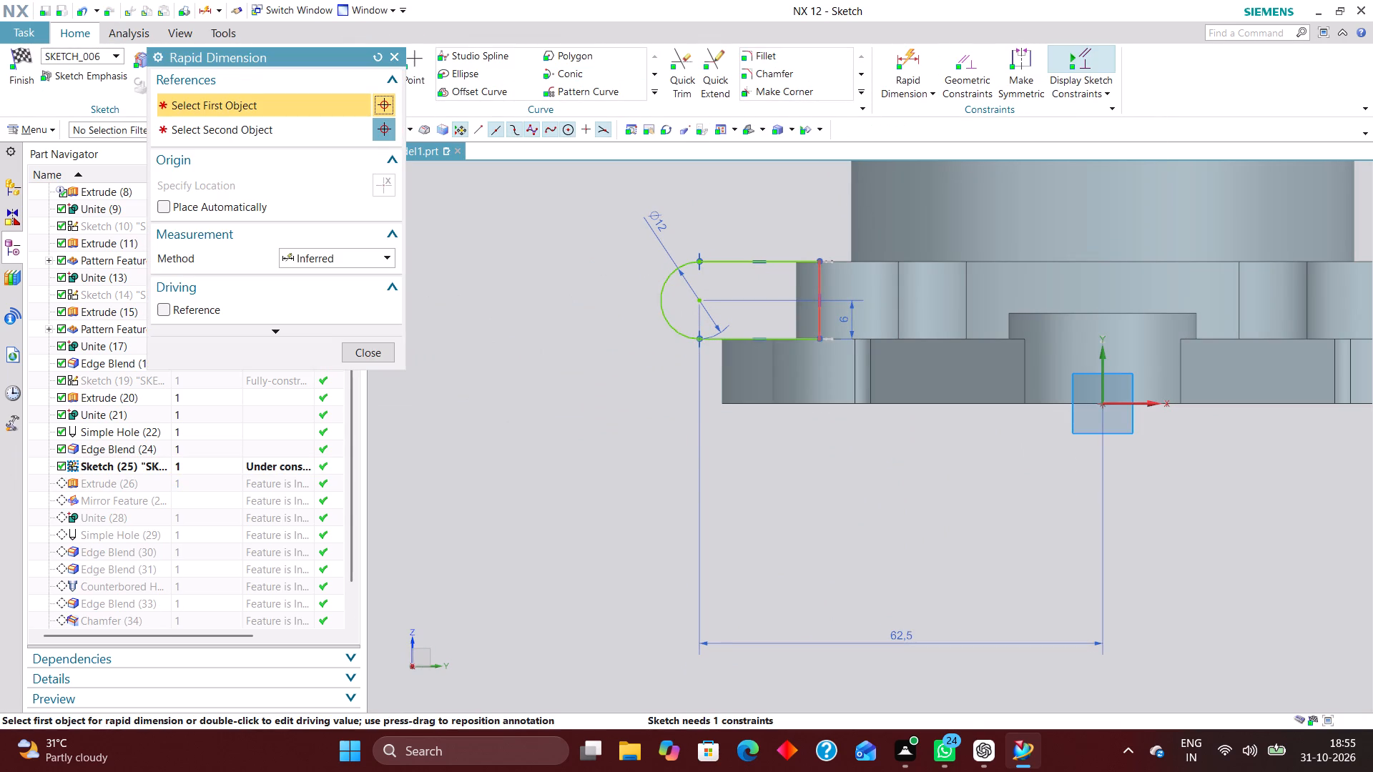
click(817, 312)
click(1101, 367)
click(979, 490)
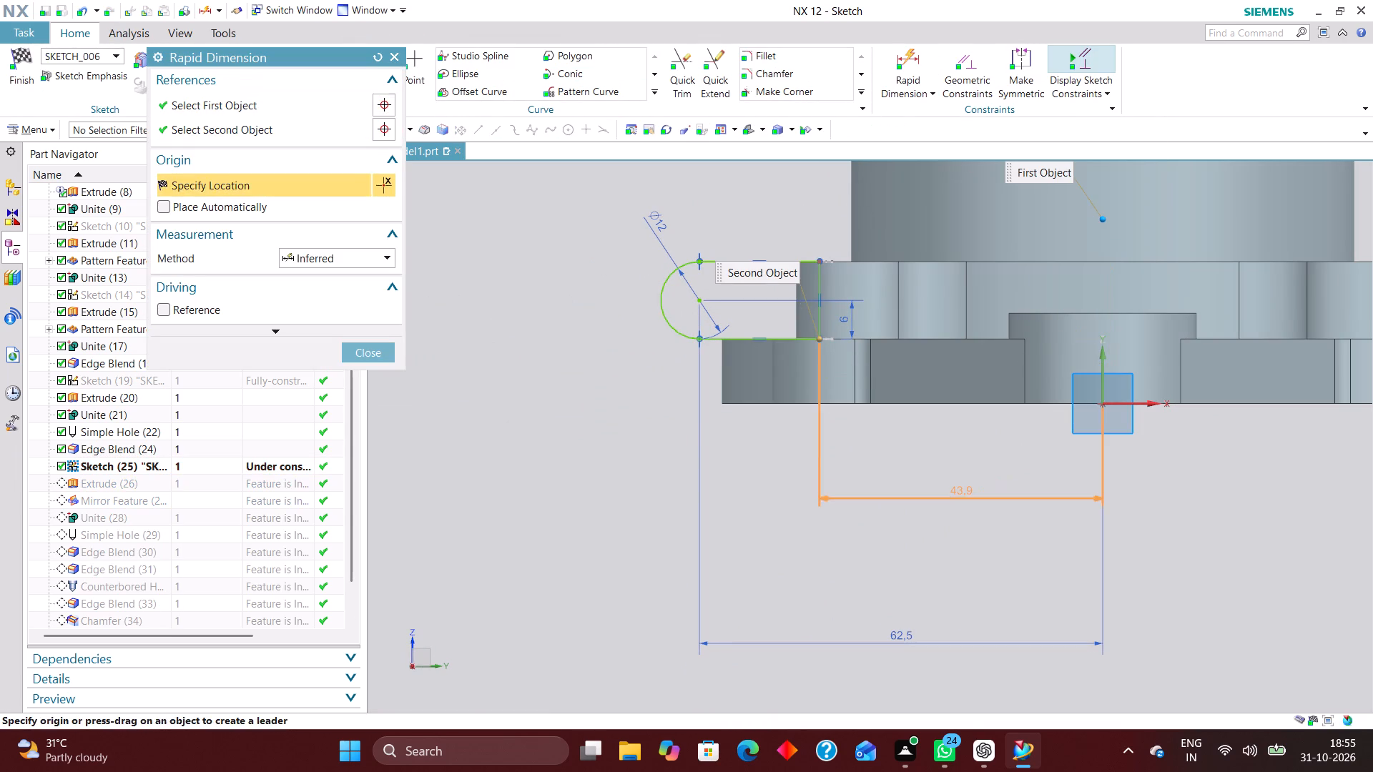
click(369, 355)
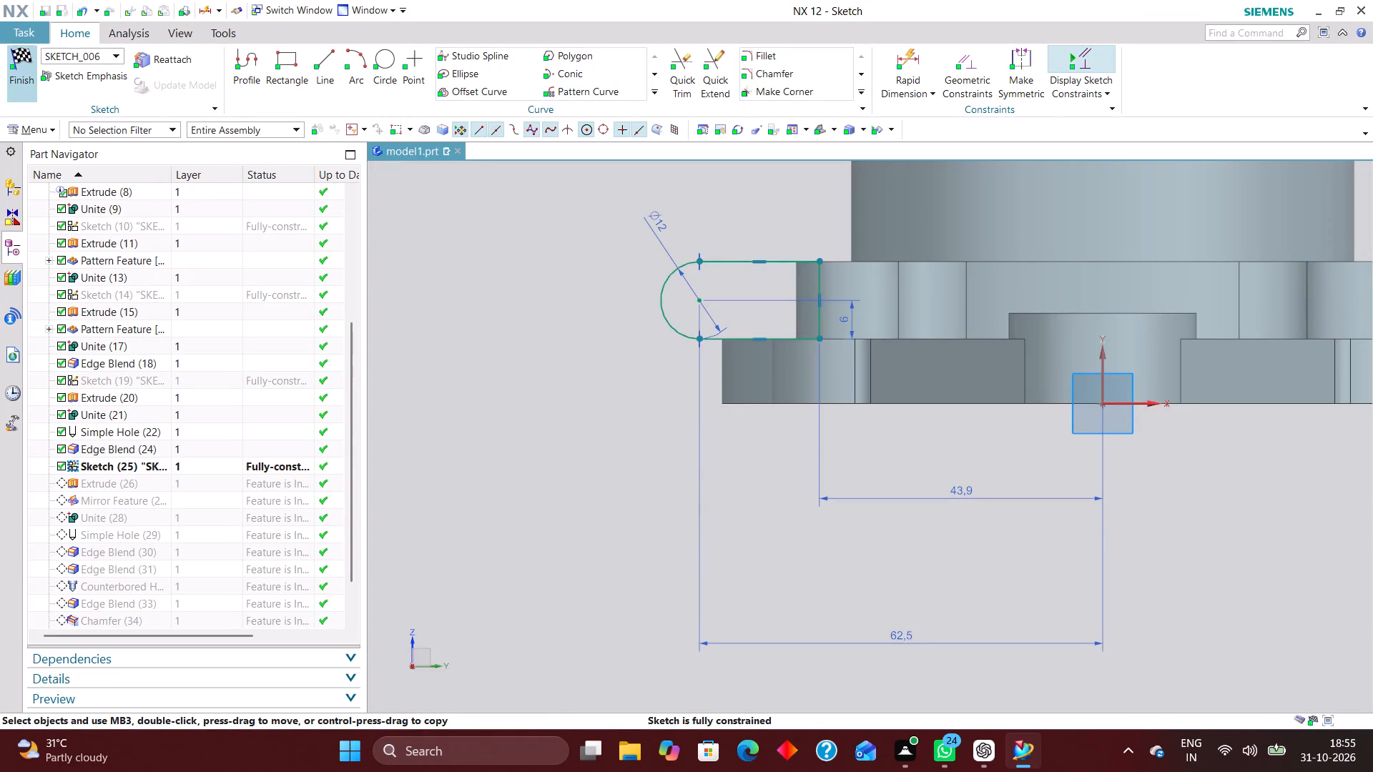
click(18, 53)
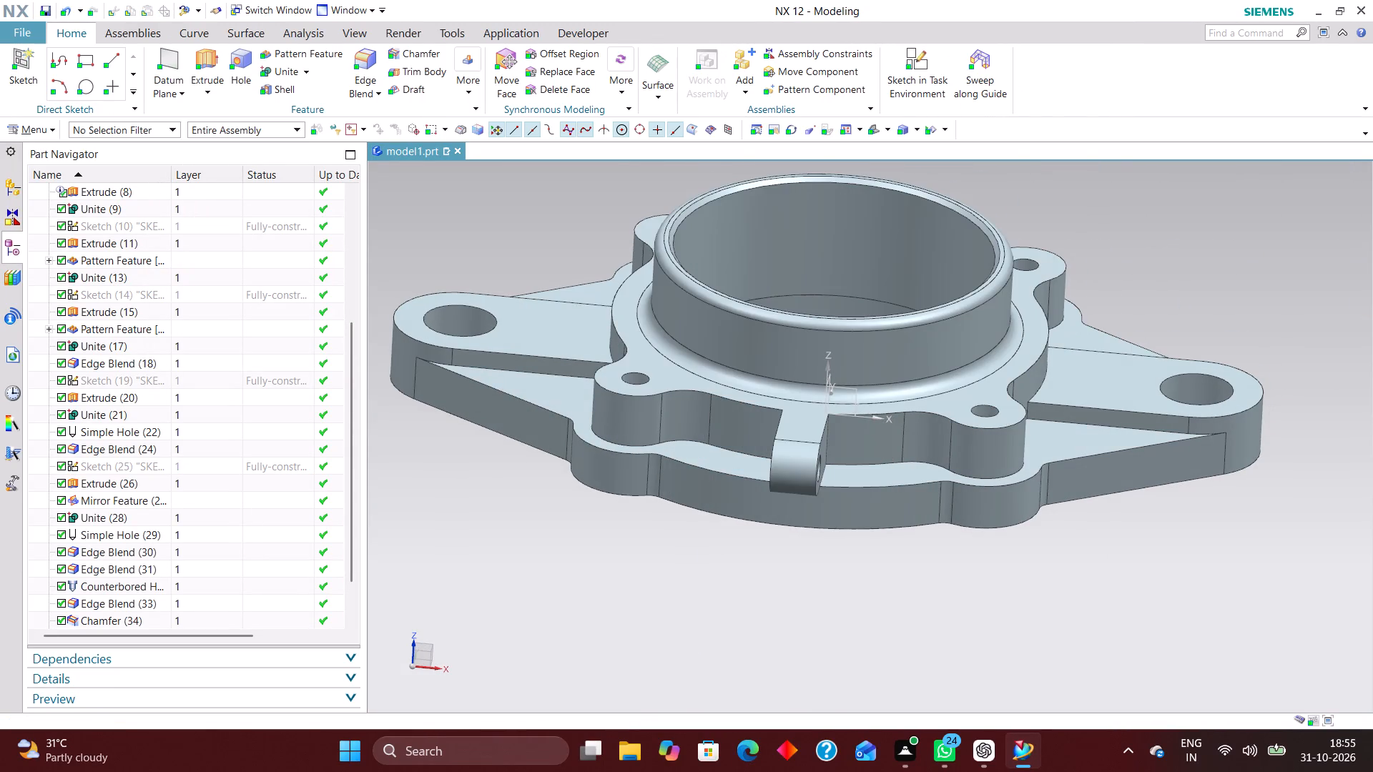
Switch the housing to Shaded display without edges and examine it from the lug side and around the flange.
middle_drag(828, 268, 823, 269)
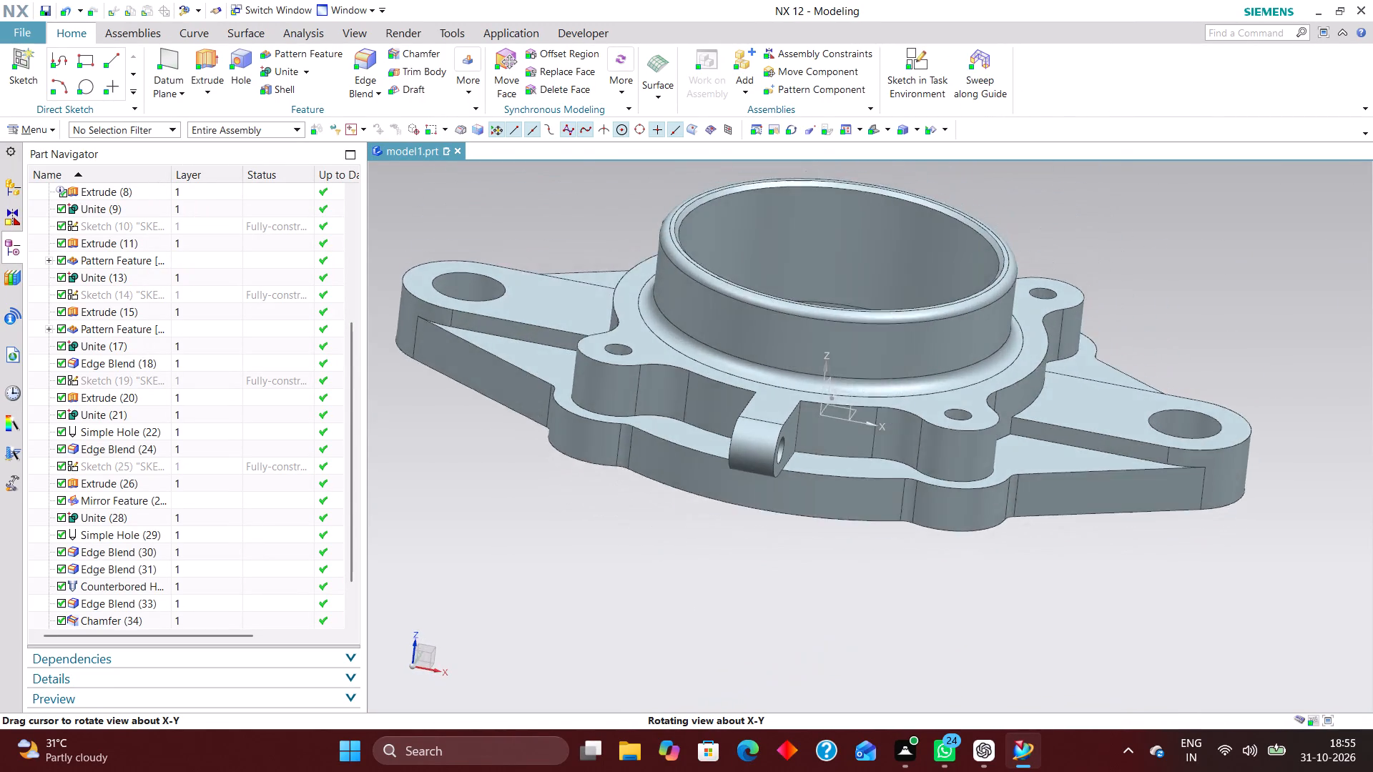
middle_drag(823, 269, 790, 277)
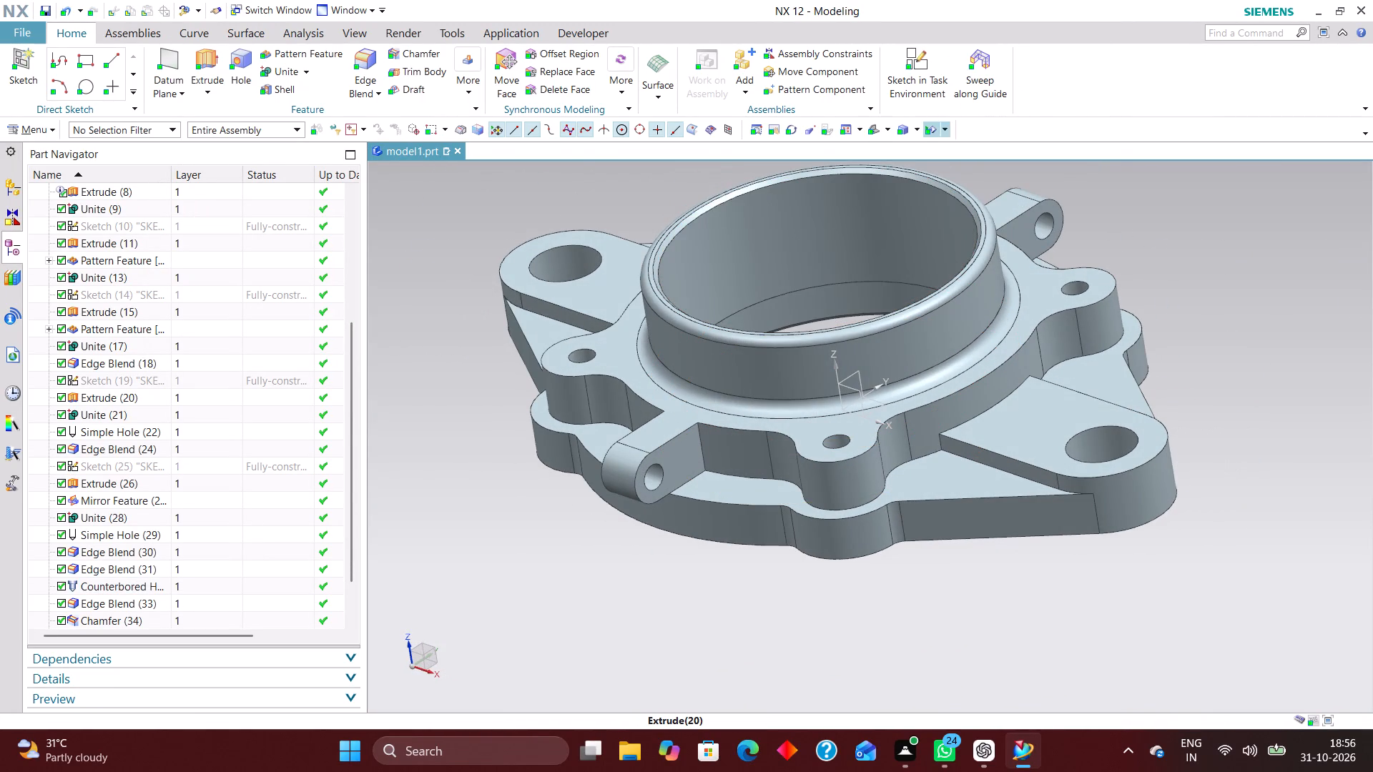
click(917, 127)
click(927, 163)
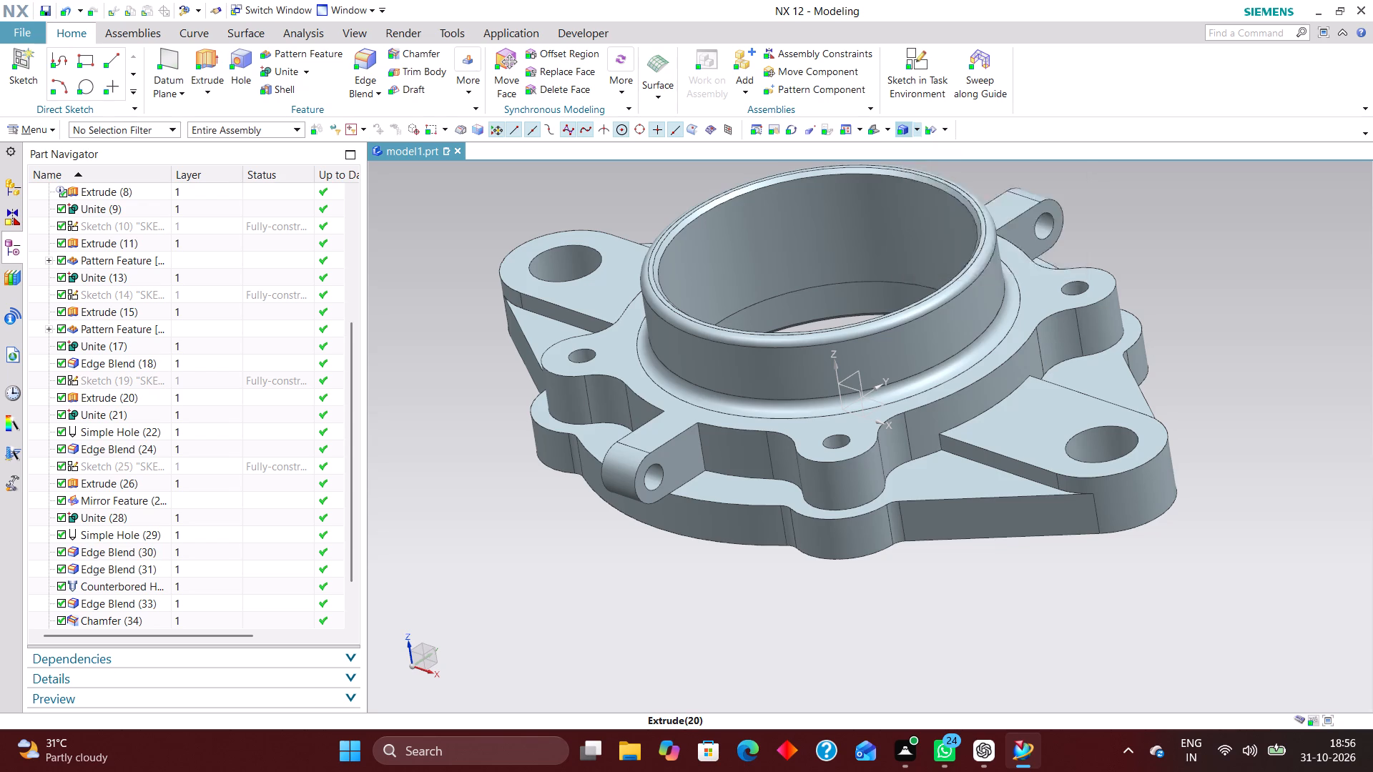
middle_drag(1164, 330, 1171, 315)
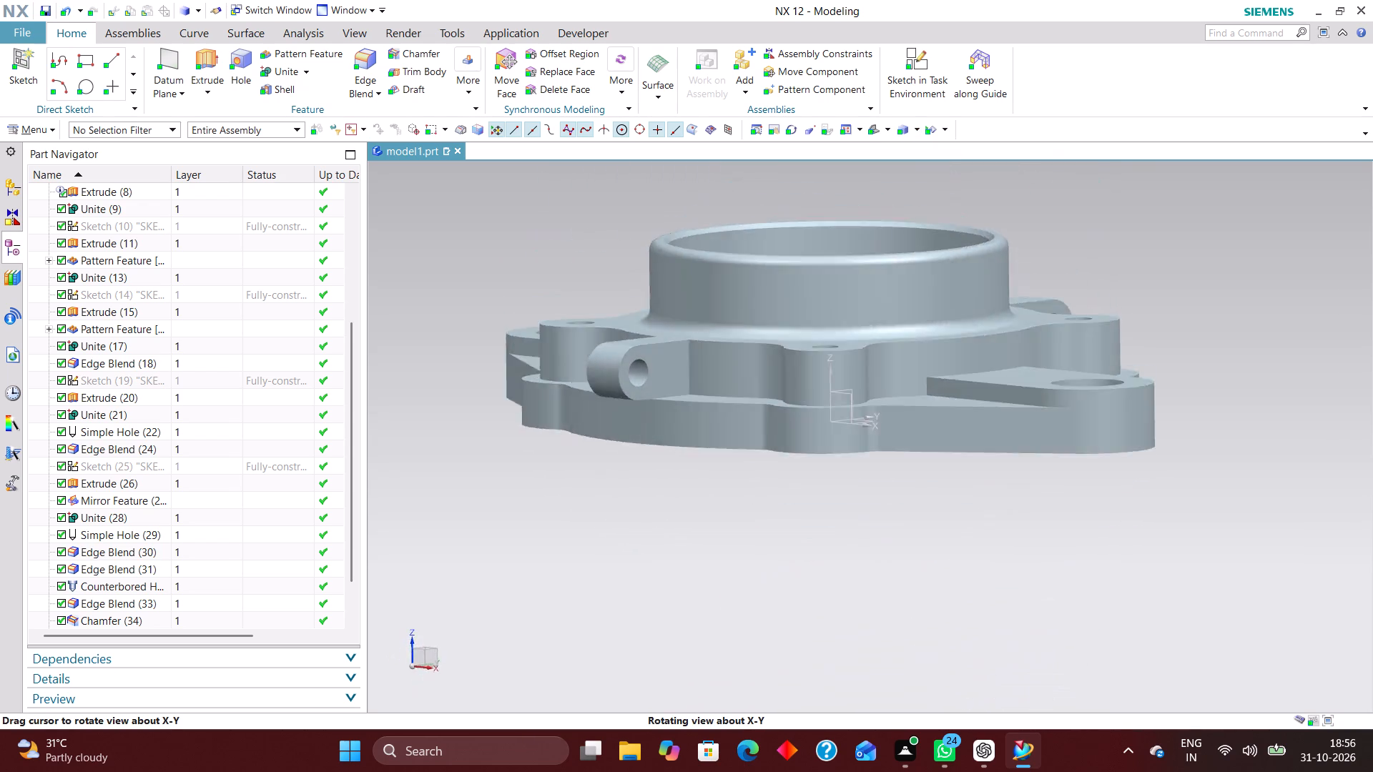
middle_drag(1171, 315, 1098, 397)
scroll(1029, 377, up, 1)
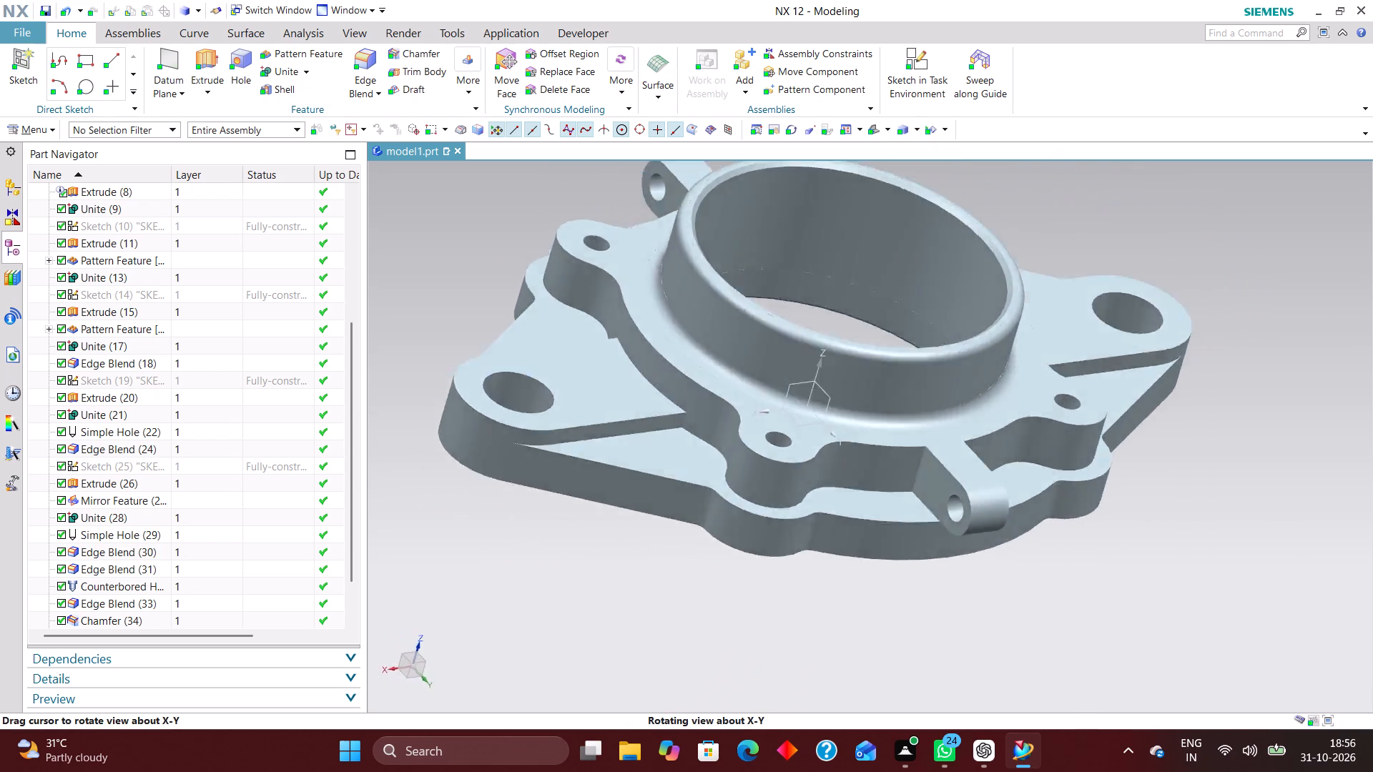
middle_drag(1098, 397, 1180, 452)
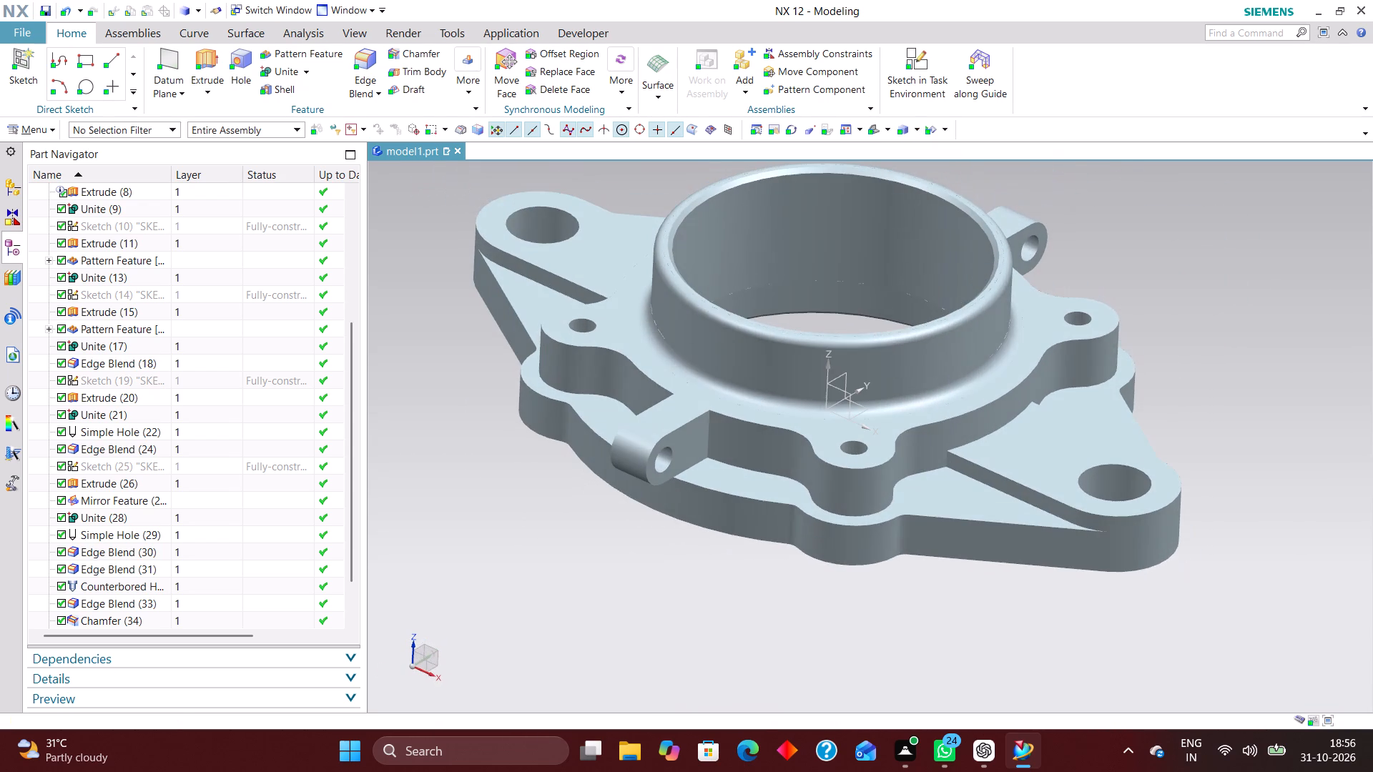
Examine the shaded housing's flange ears, lugs and bore from a trimetric view, from above and from the underside.
click(878, 129)
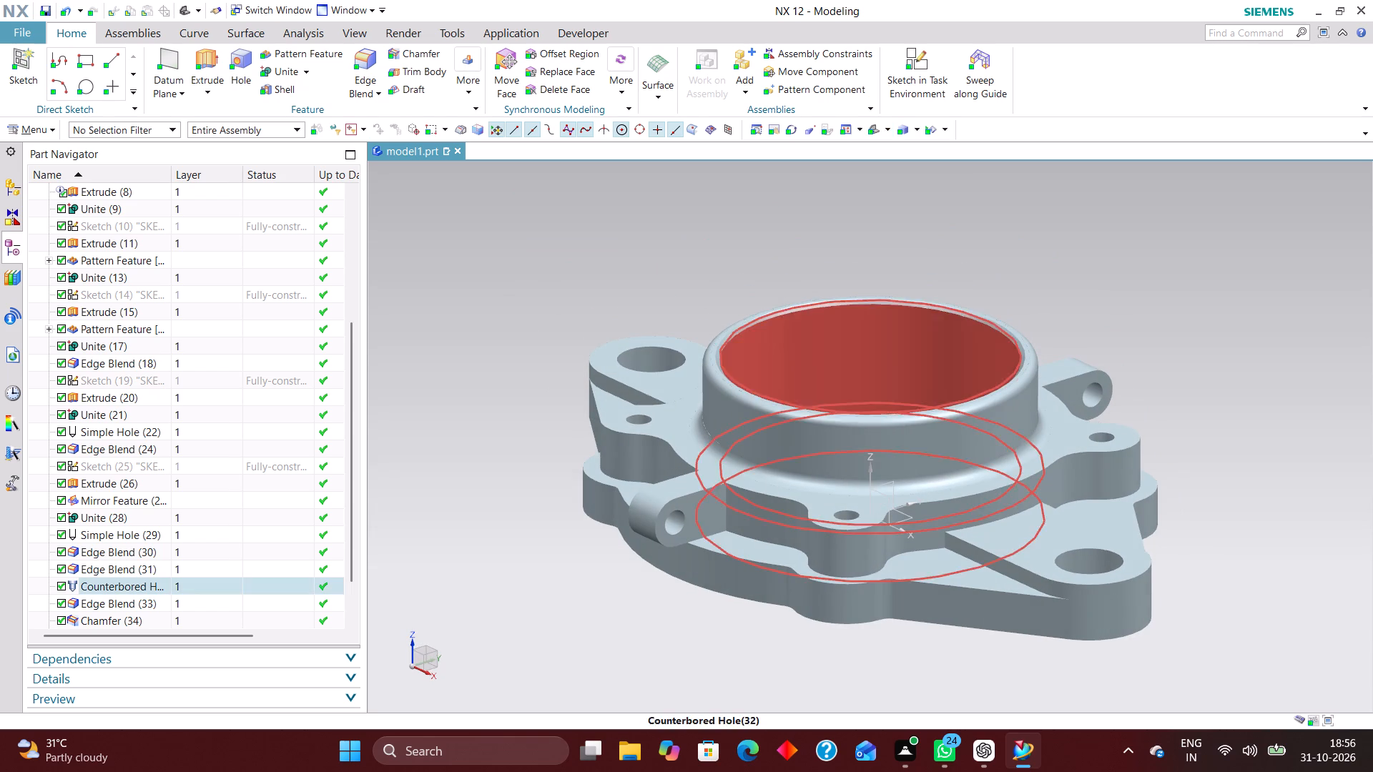
scroll(204, 451, down, 5)
scroll(197, 568, up, 4)
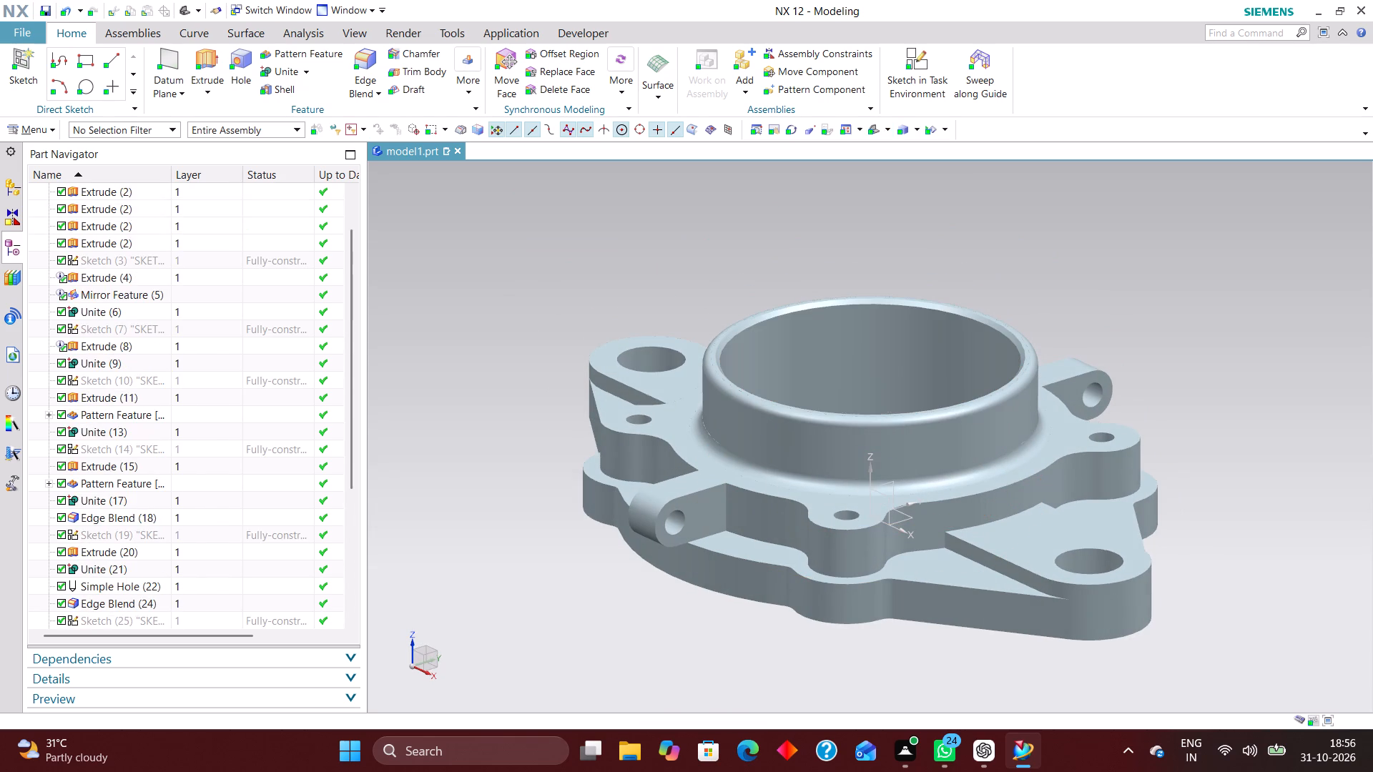
scroll(168, 448, up, 3)
scroll(624, 467, down, 2)
scroll(712, 563, up, 3)
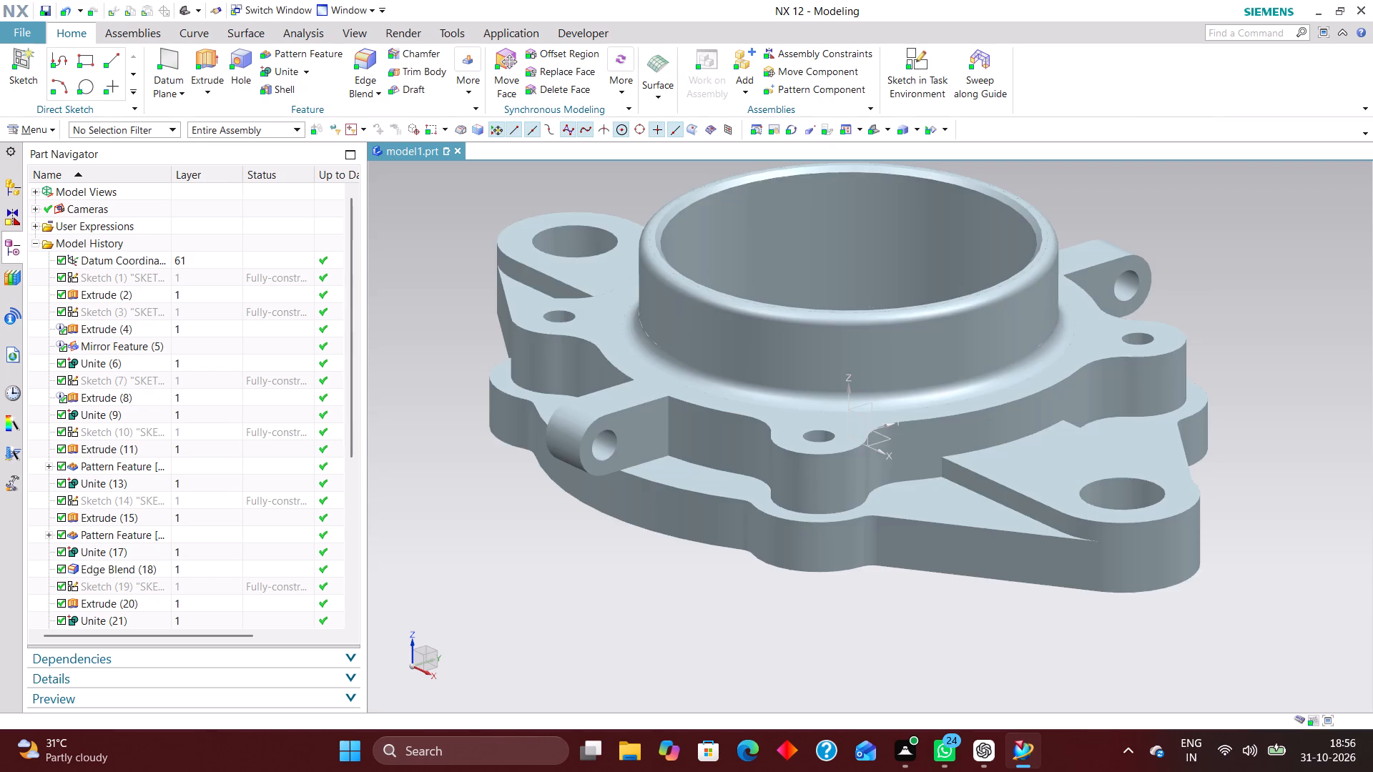
scroll(748, 541, down, 2)
scroll(490, 398, up, 3)
middle_drag(571, 445, 608, 457)
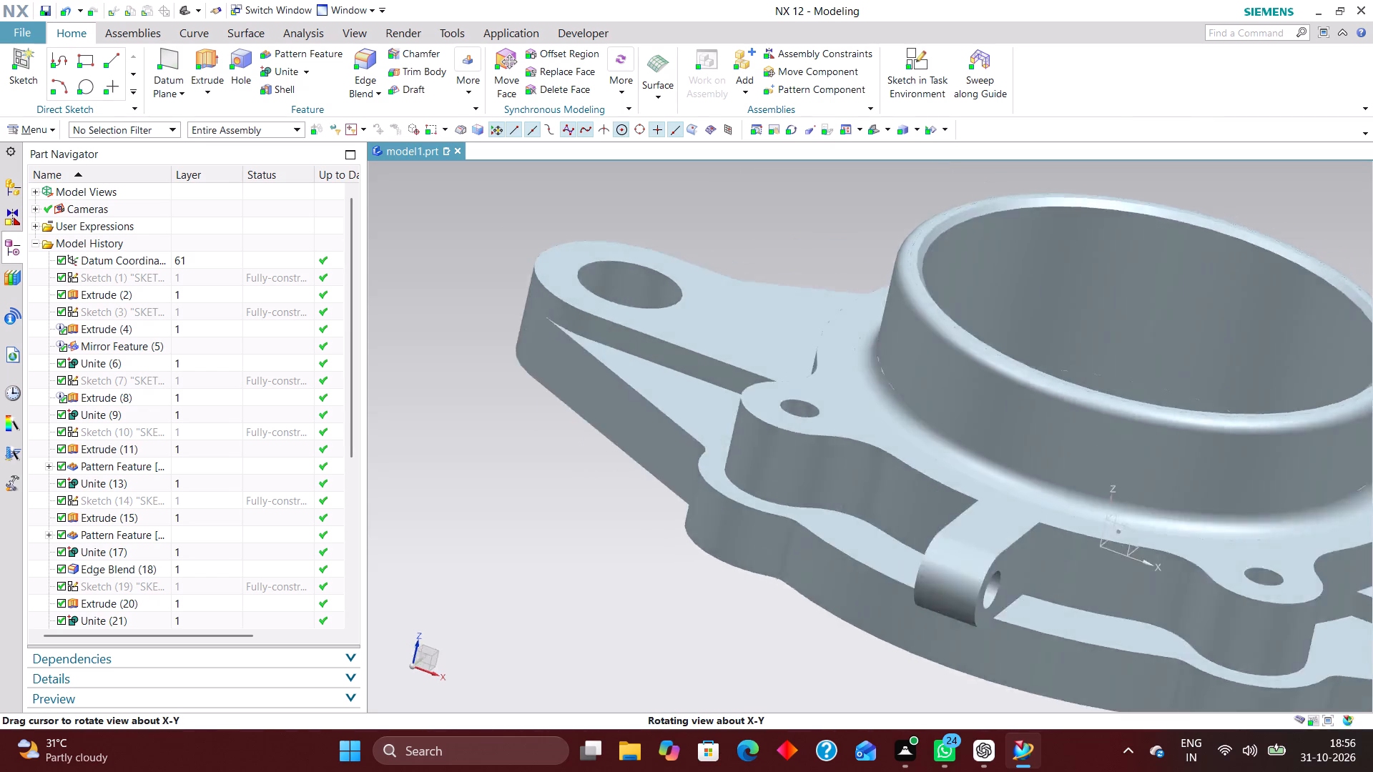
middle_drag(608, 457, 636, 528)
middle_drag(636, 527, 634, 515)
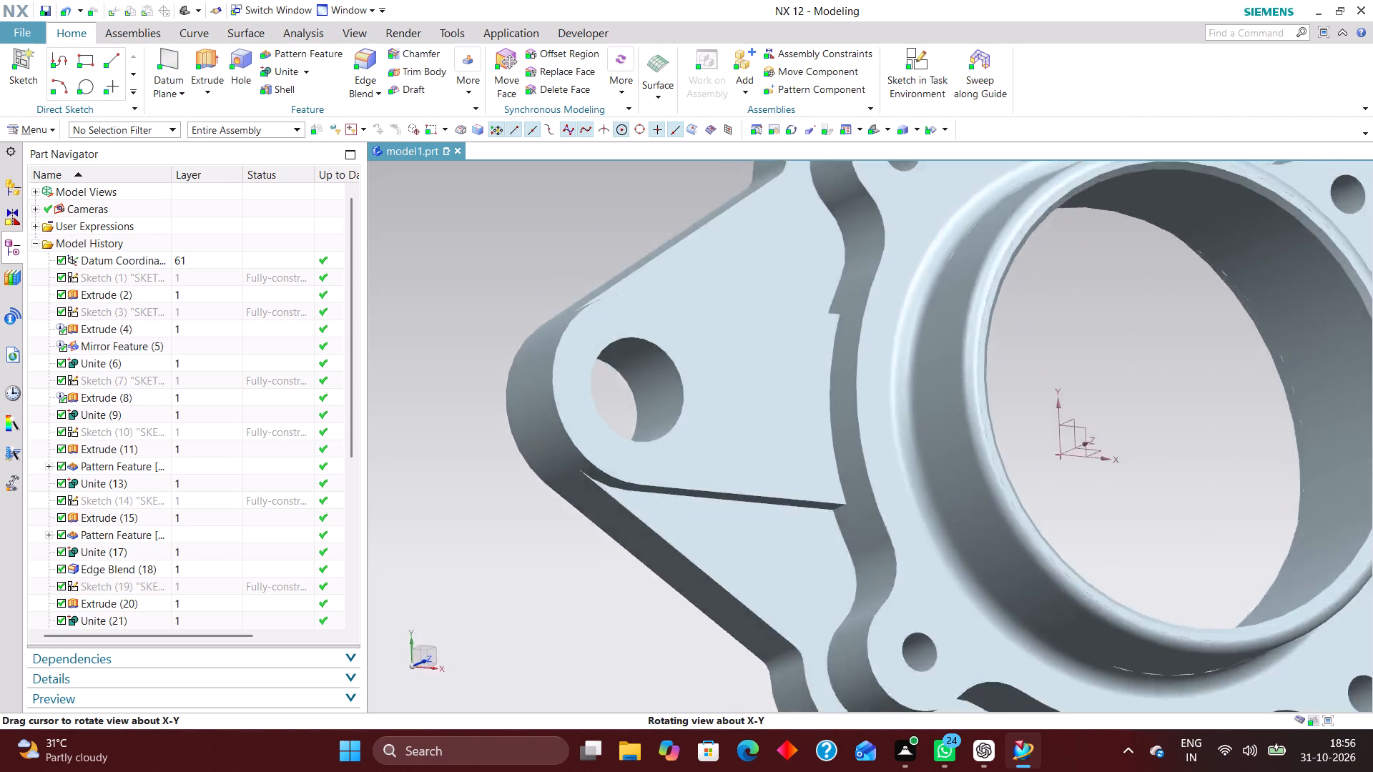
middle_drag(634, 515, 599, 447)
middle_drag(649, 439, 690, 400)
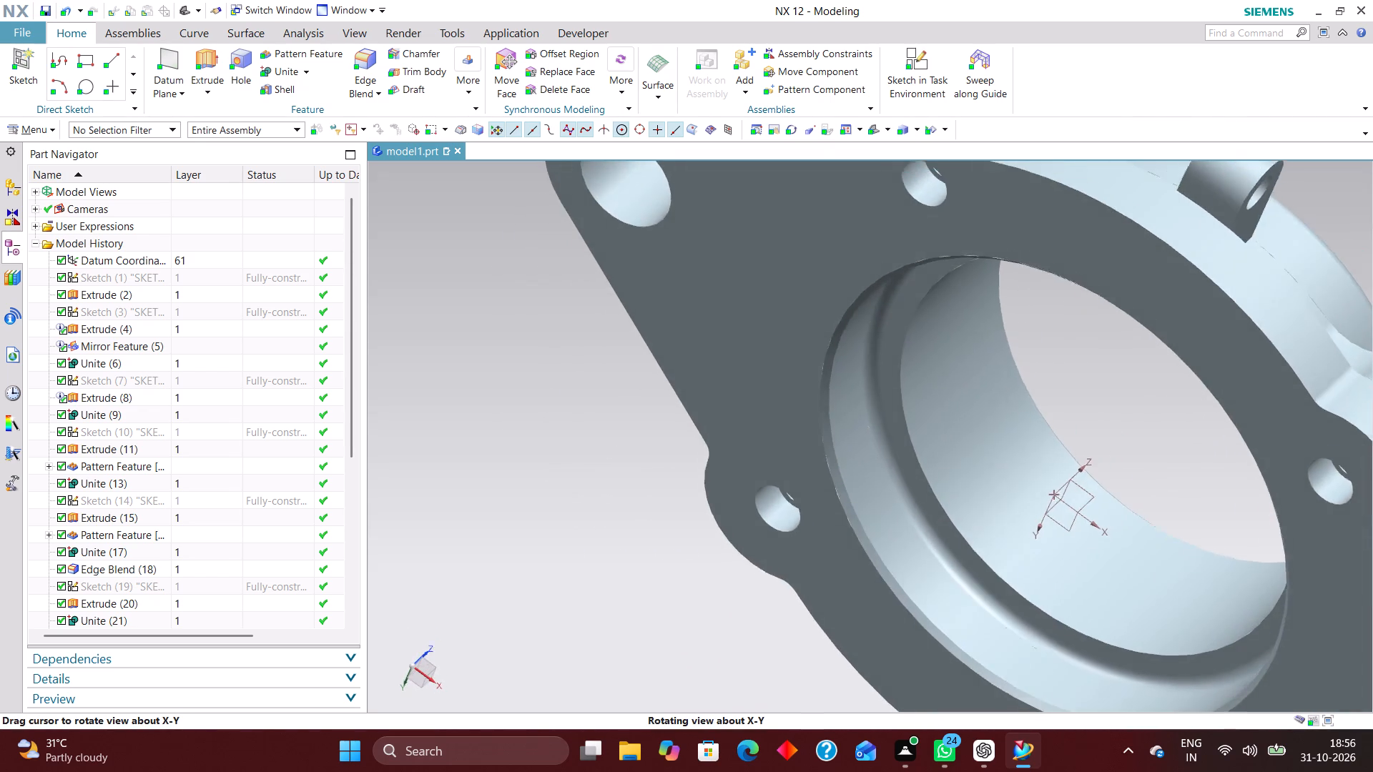
middle_drag(690, 400, 659, 487)
Examine the housing's side profiles in views squared to the datum YZ and XZ planes.
click(873, 126)
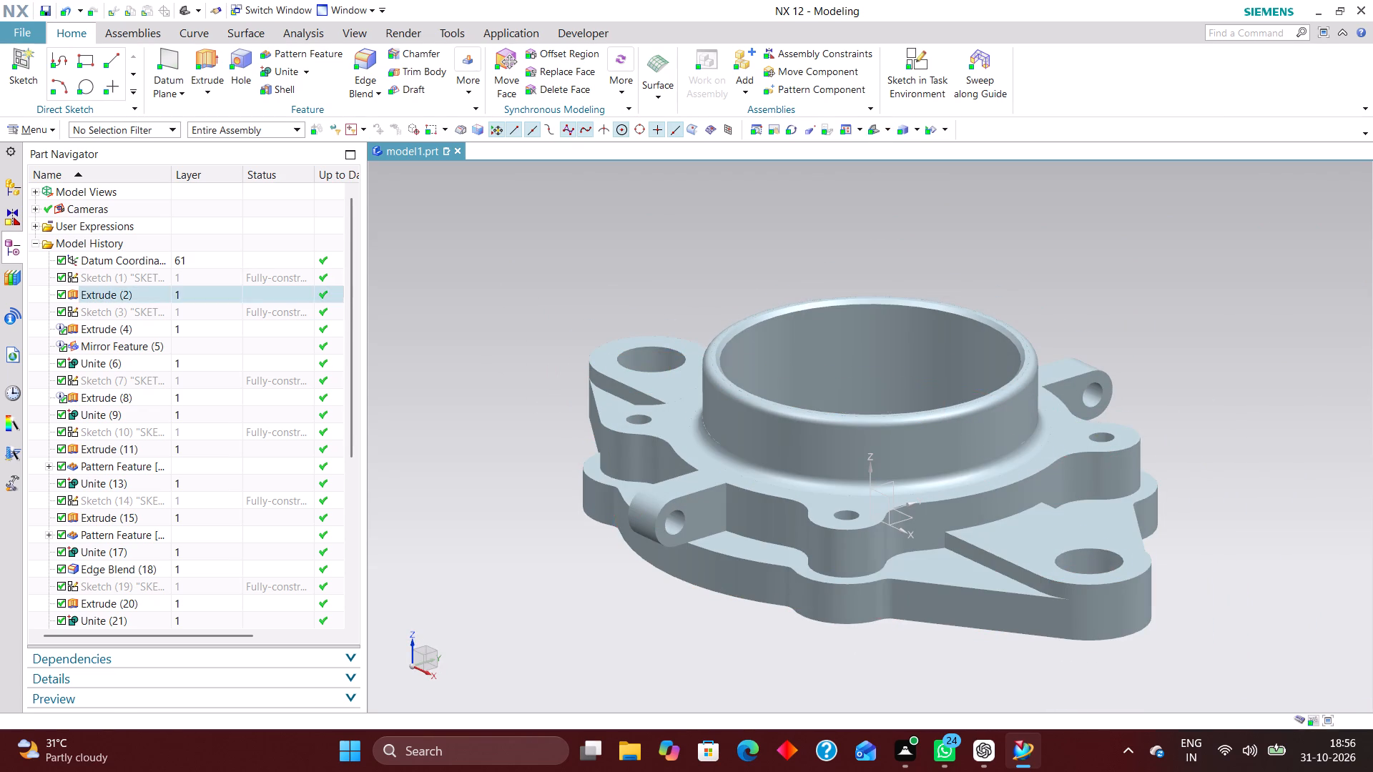
middle_drag(769, 564, 714, 556)
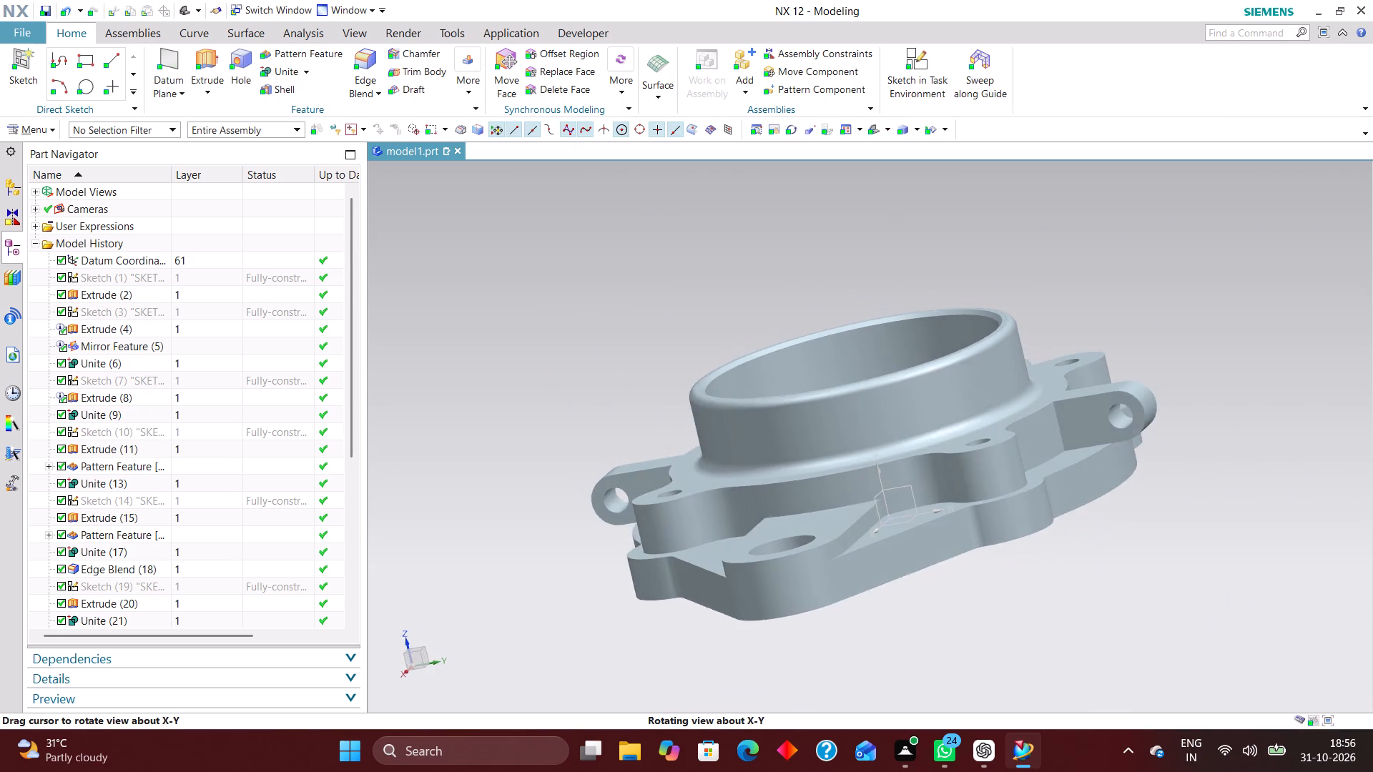
middle_drag(714, 556, 725, 555)
scroll(730, 553, up, 1)
right_drag(1116, 585, 990, 589)
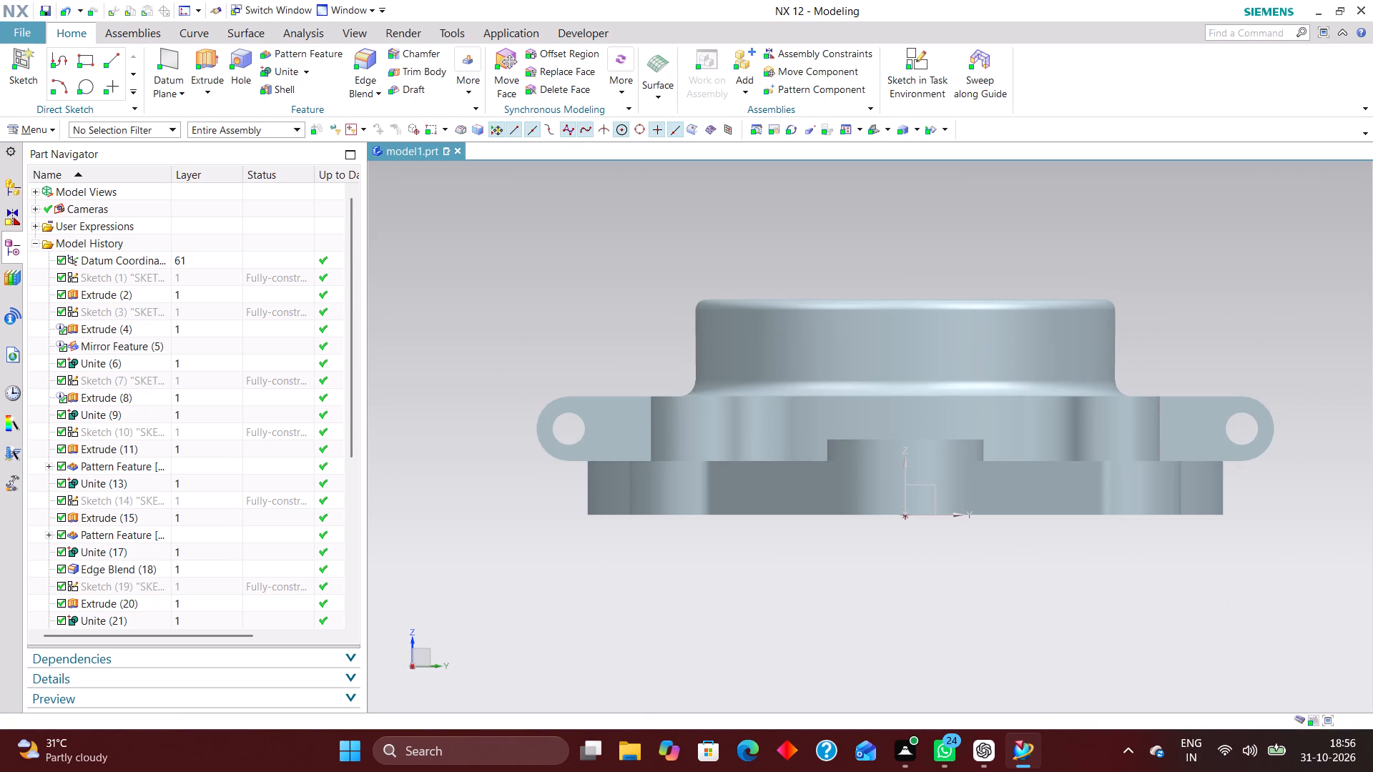
middle_drag(777, 584, 787, 588)
middle_drag(1041, 640, 1149, 659)
right_drag(1209, 629, 1118, 625)
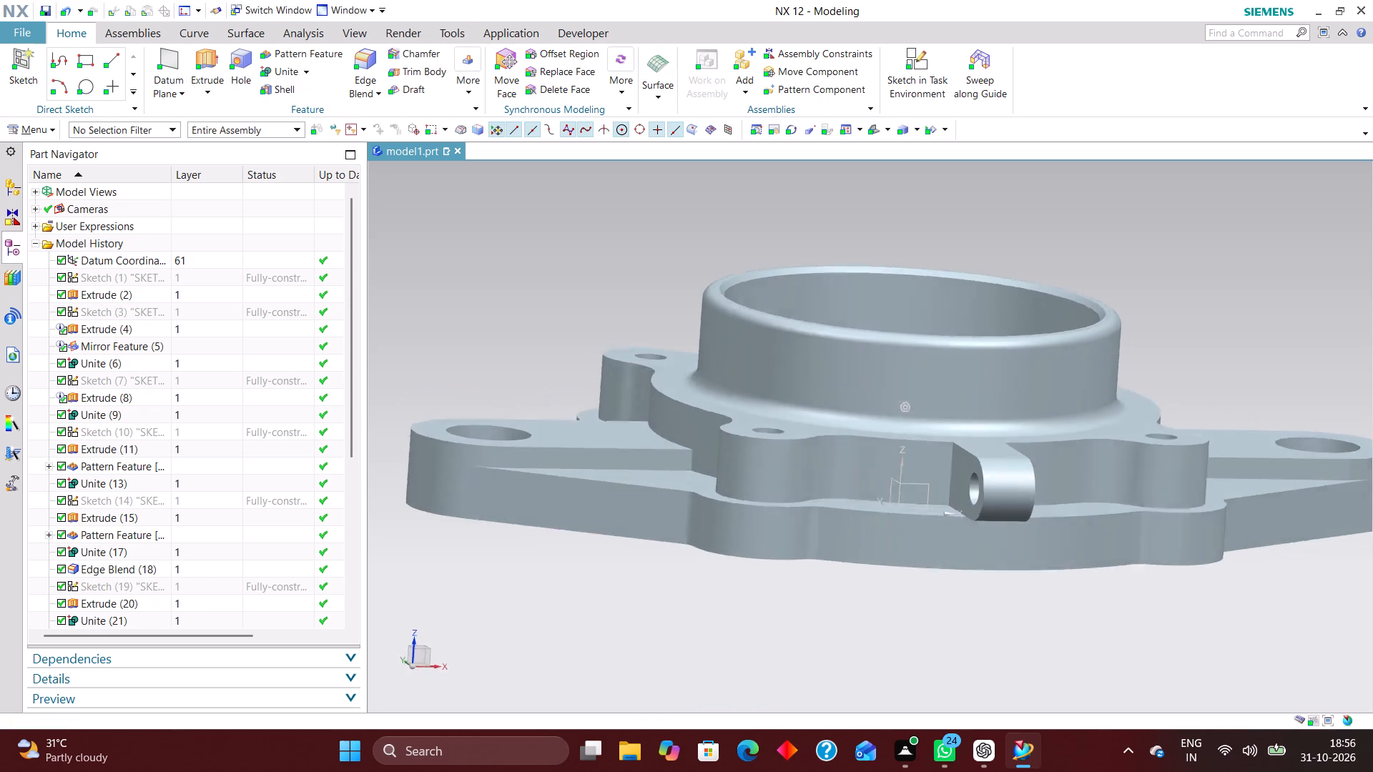
Examine the counterbored bore in a temporary Y-plane section at zero offset, and discard the section.
key(ctrl+h)
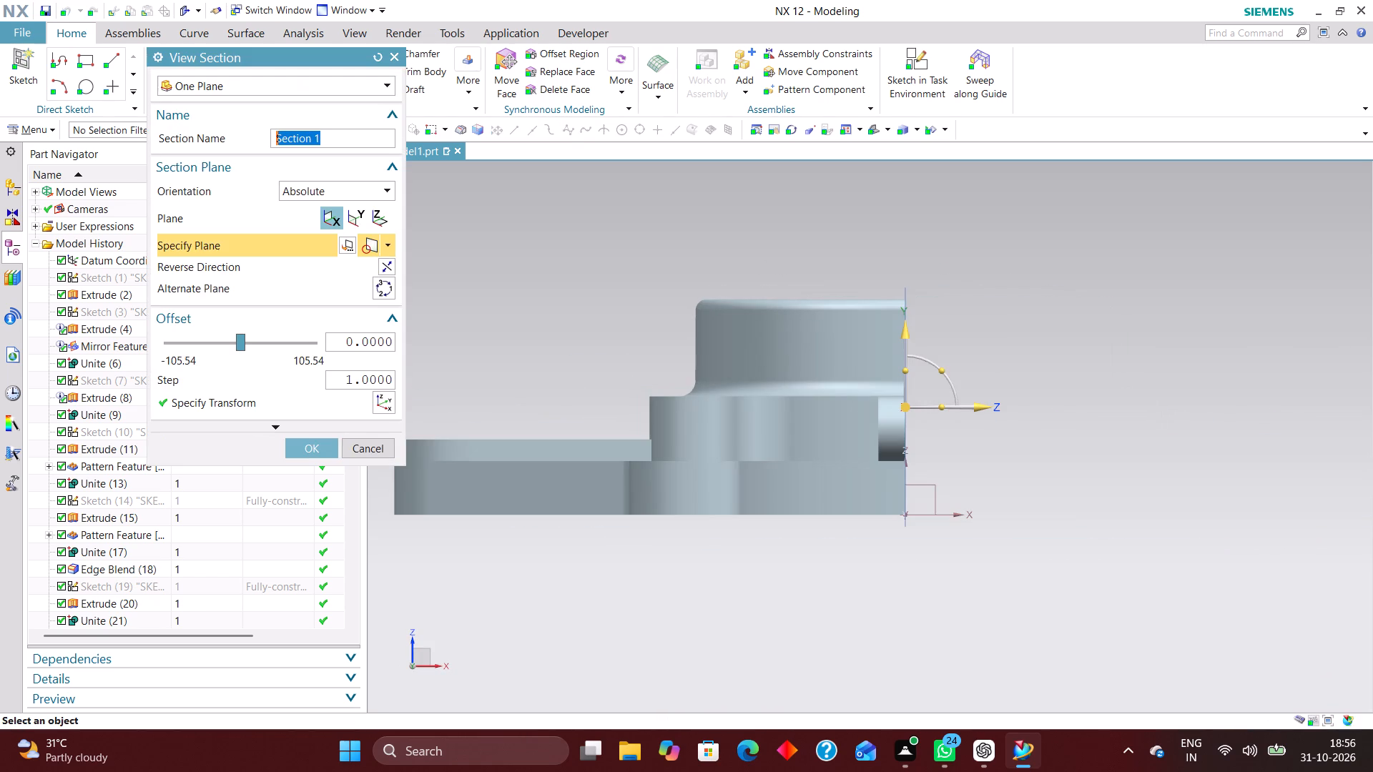
click(353, 214)
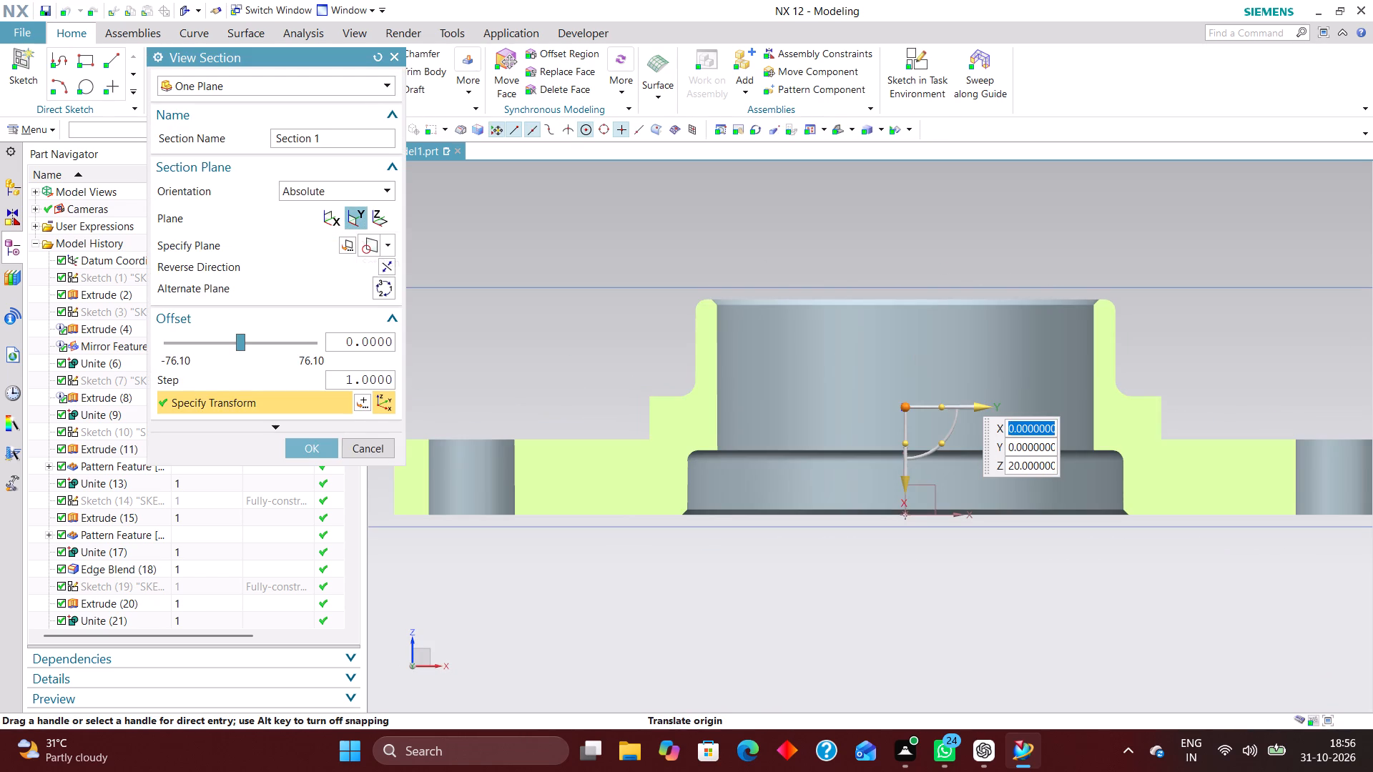
scroll(742, 360, down, 3)
scroll(903, 376, up, 2)
click(380, 448)
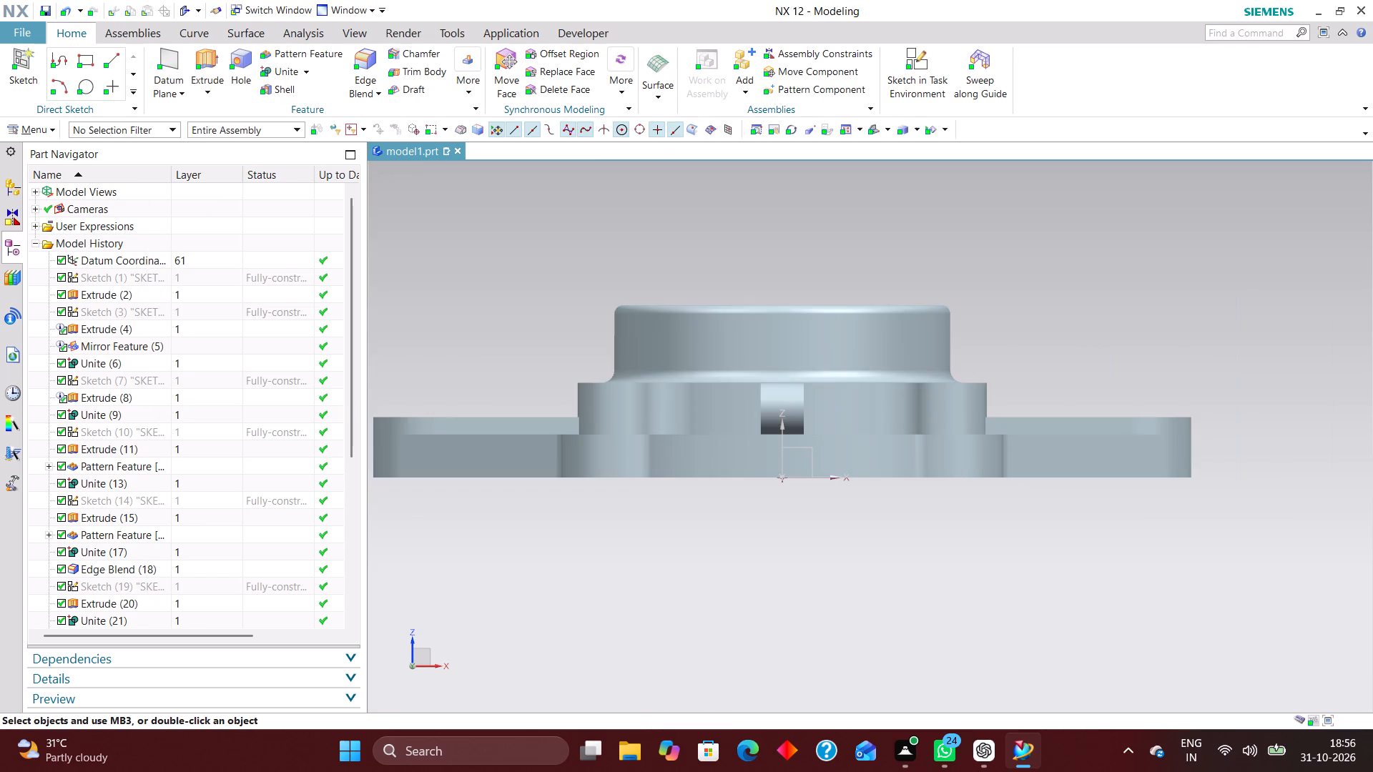
Display the housing in Face Analysis style and examine its bore, lugs and boss holes from several angles.
middle_drag(824, 274, 821, 299)
scroll(821, 299, up, 1)
click(915, 131)
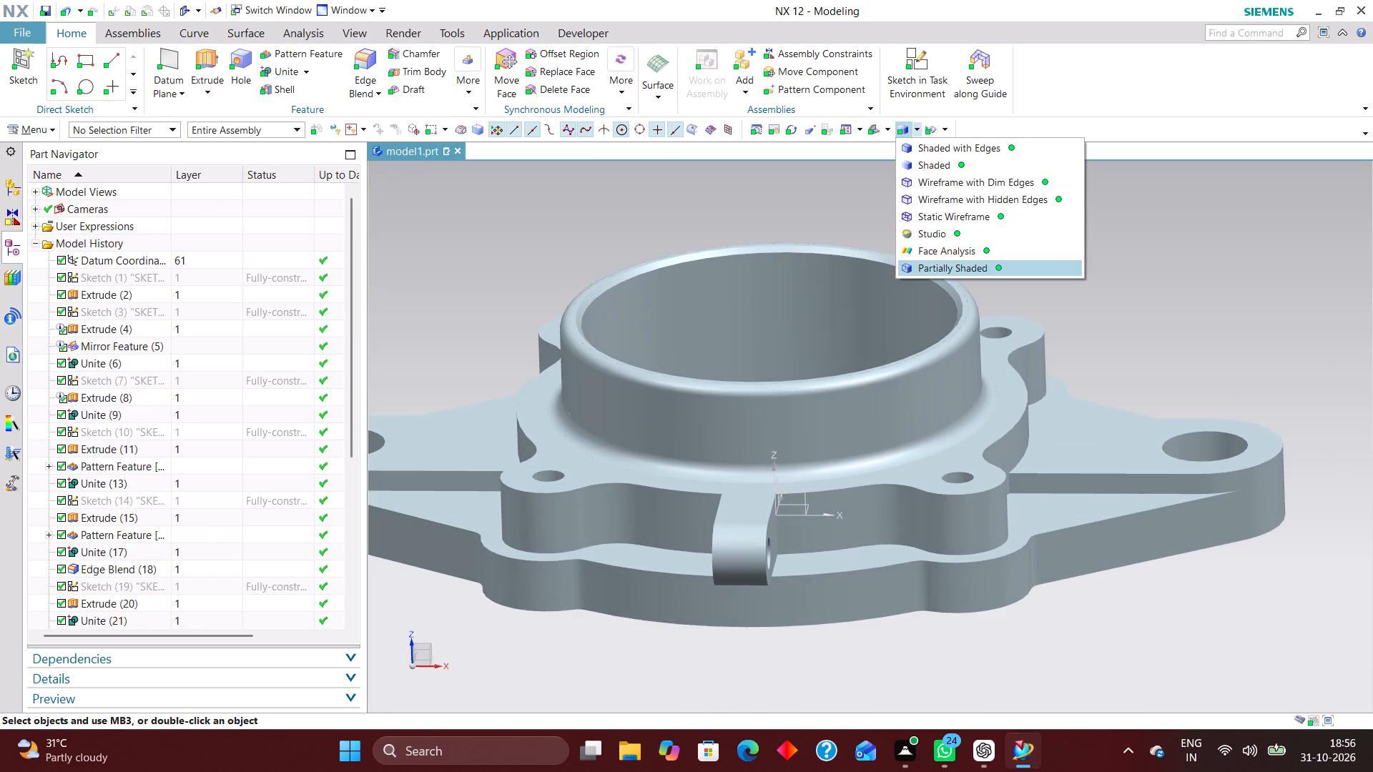
click(919, 247)
scroll(970, 262, down, 3)
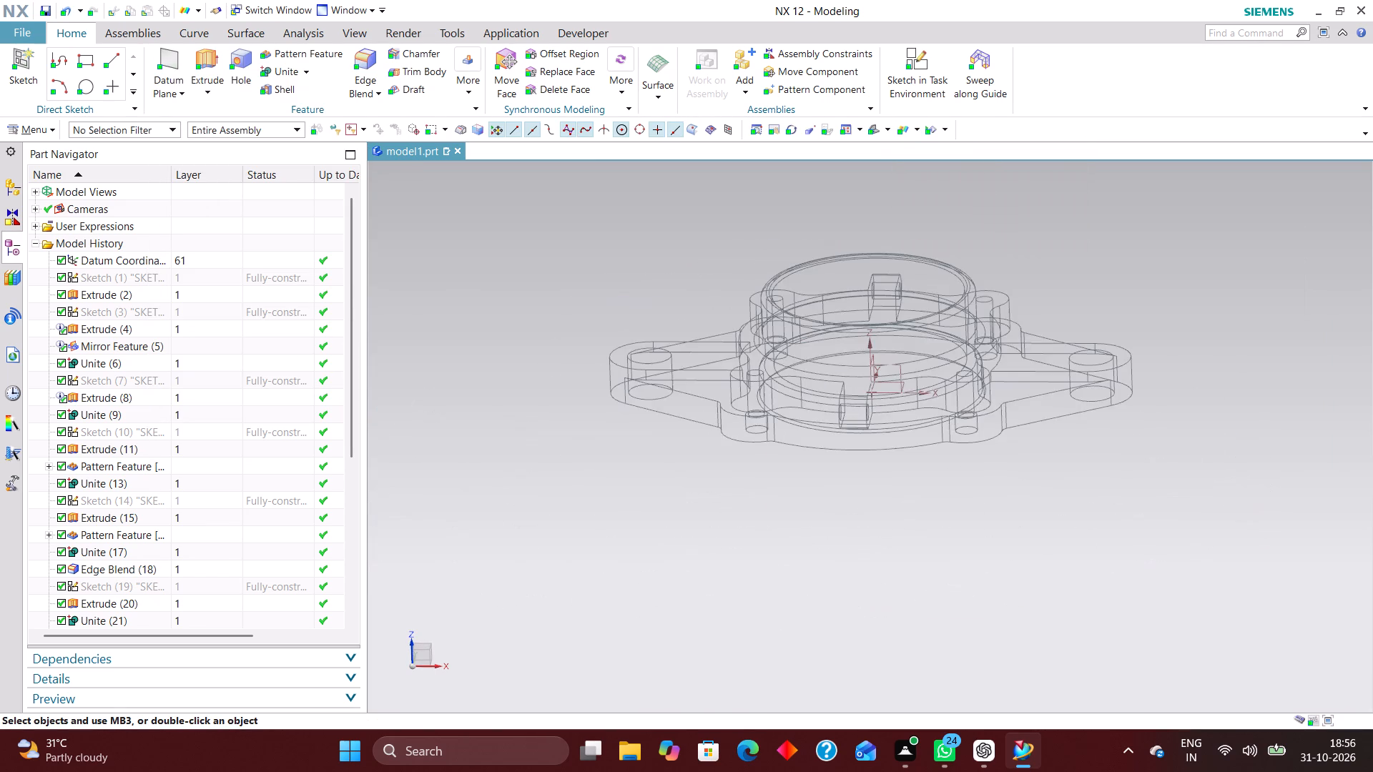
middle_drag(1031, 242, 967, 287)
scroll(1047, 292, up, 1)
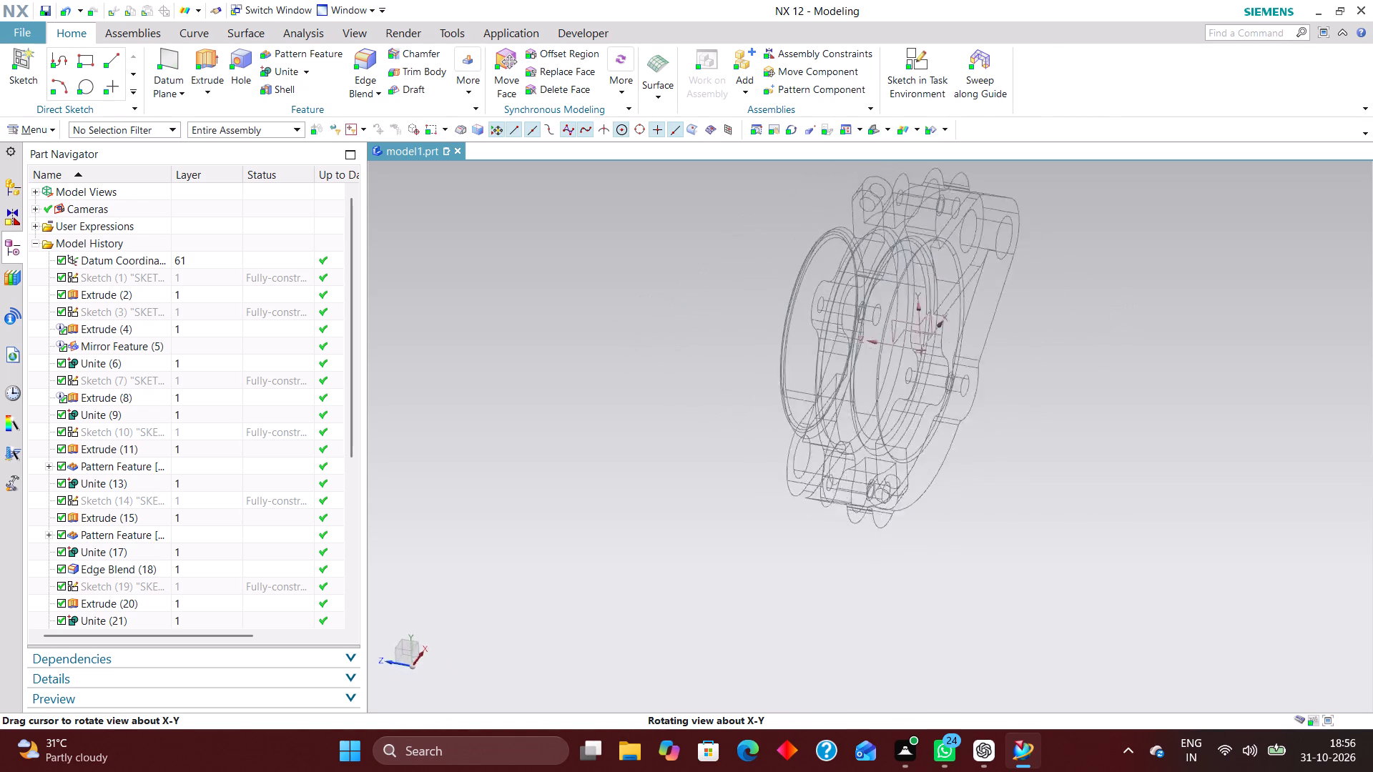
middle_drag(967, 287, 1013, 303)
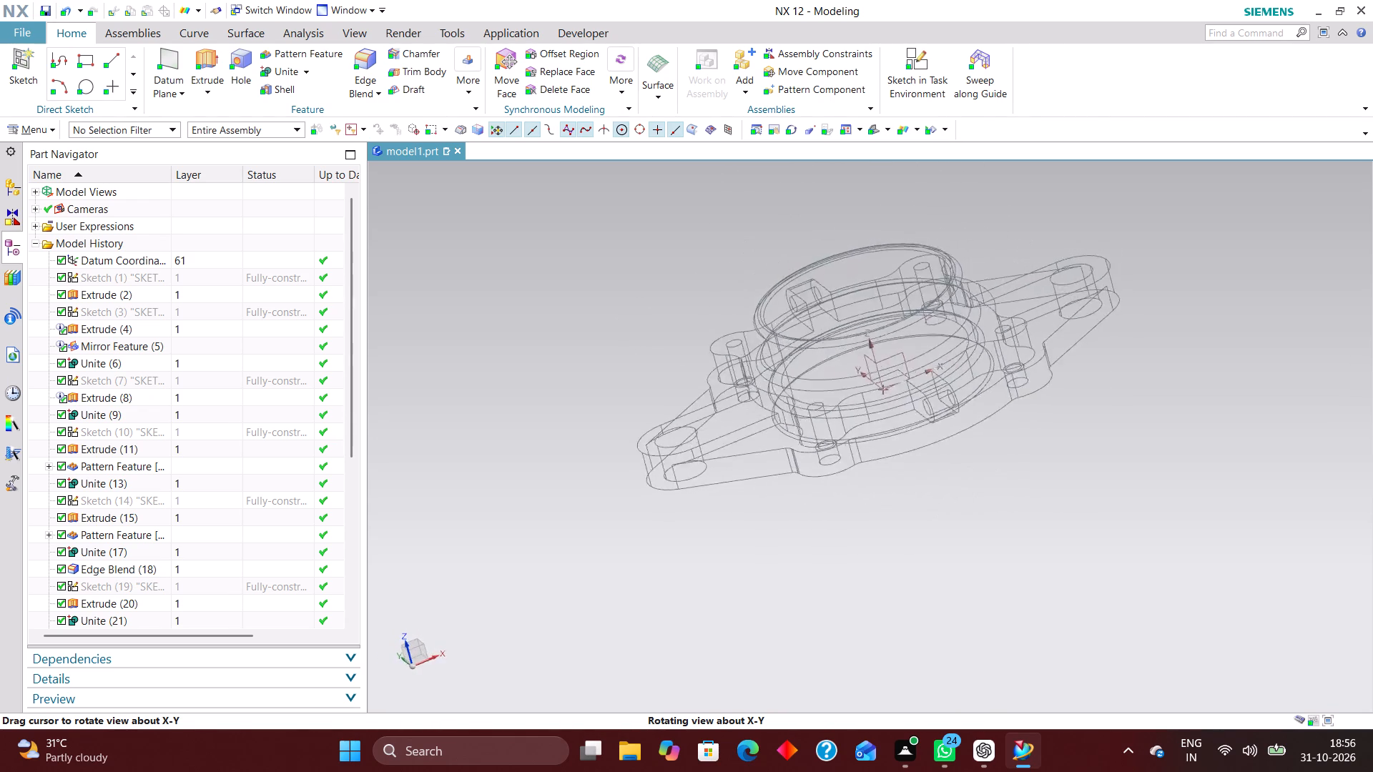
middle_drag(1013, 303, 987, 268)
middle_drag(972, 264, 961, 264)
middle_drag(945, 262, 917, 266)
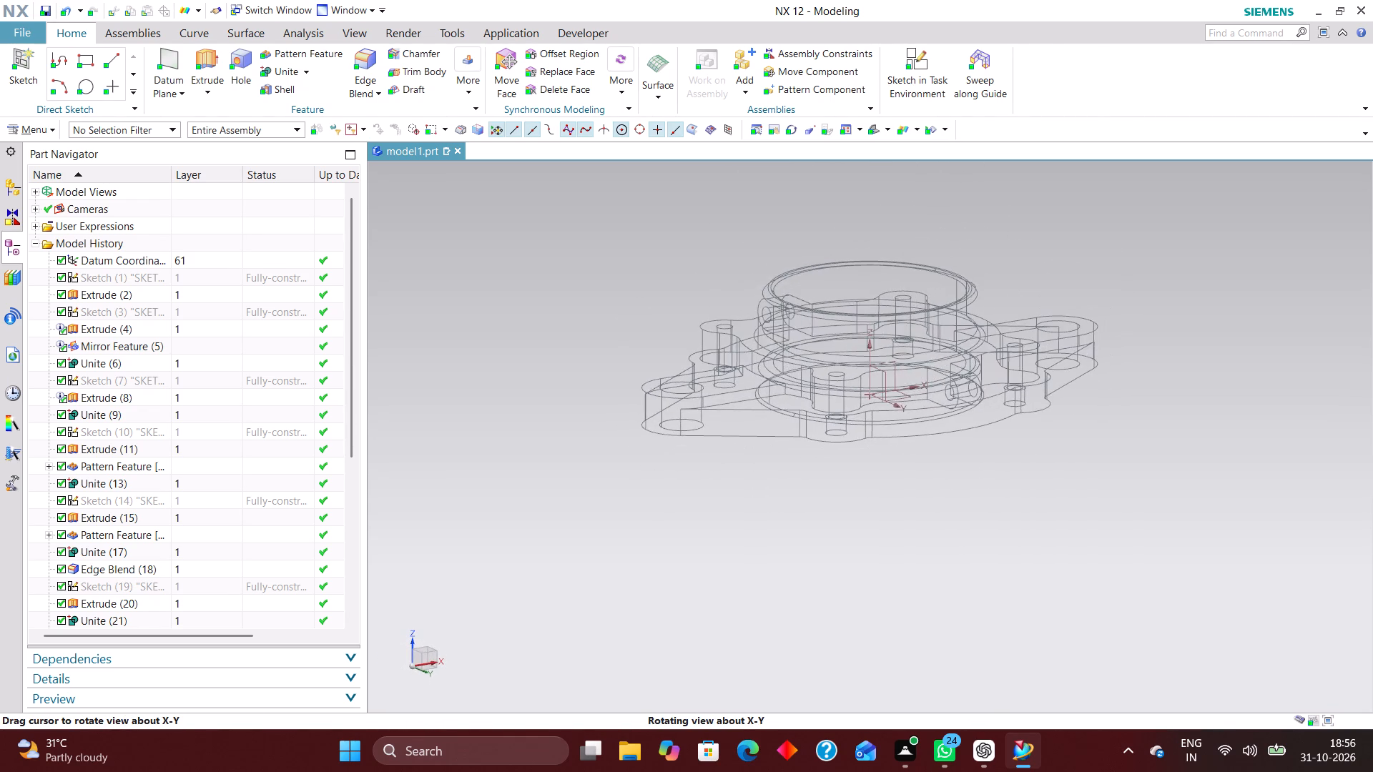
middle_drag(917, 266, 920, 307)
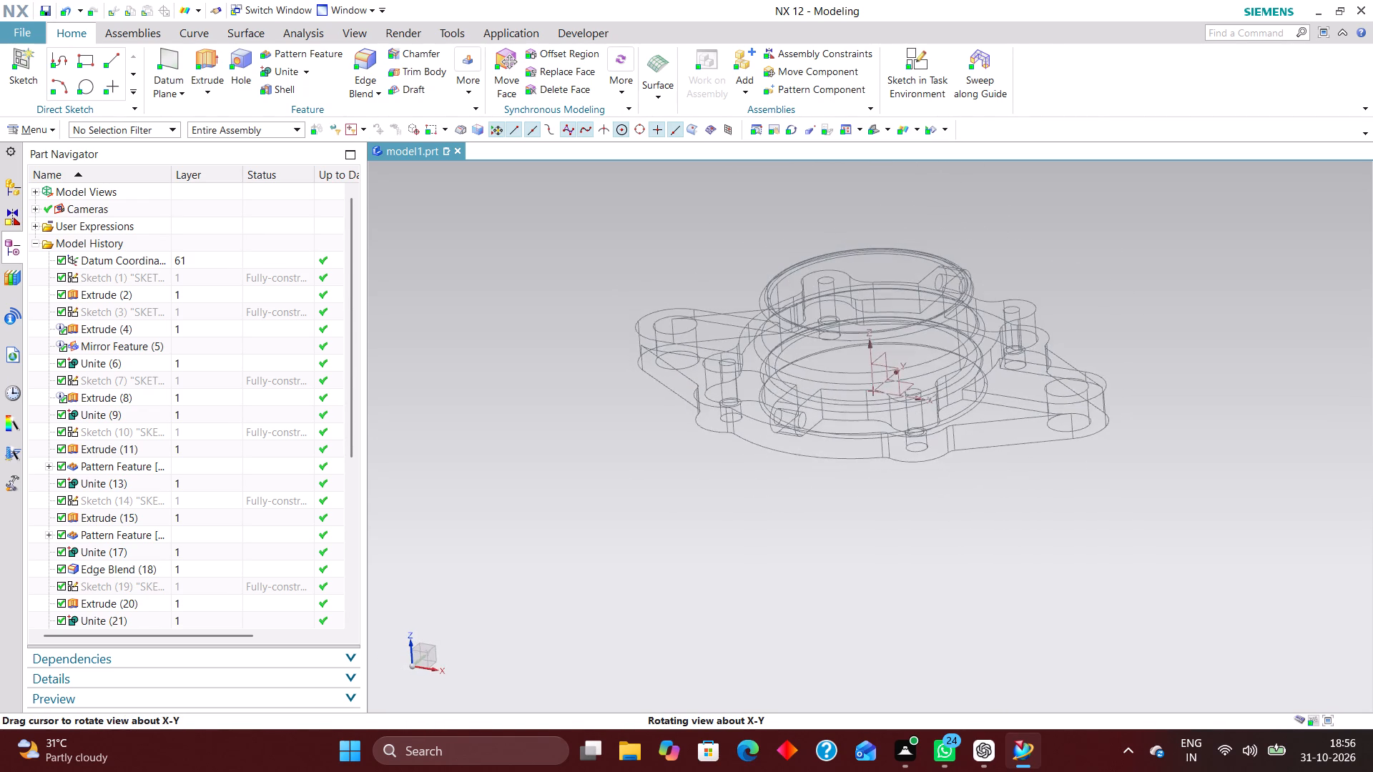
middle_drag(920, 307, 965, 266)
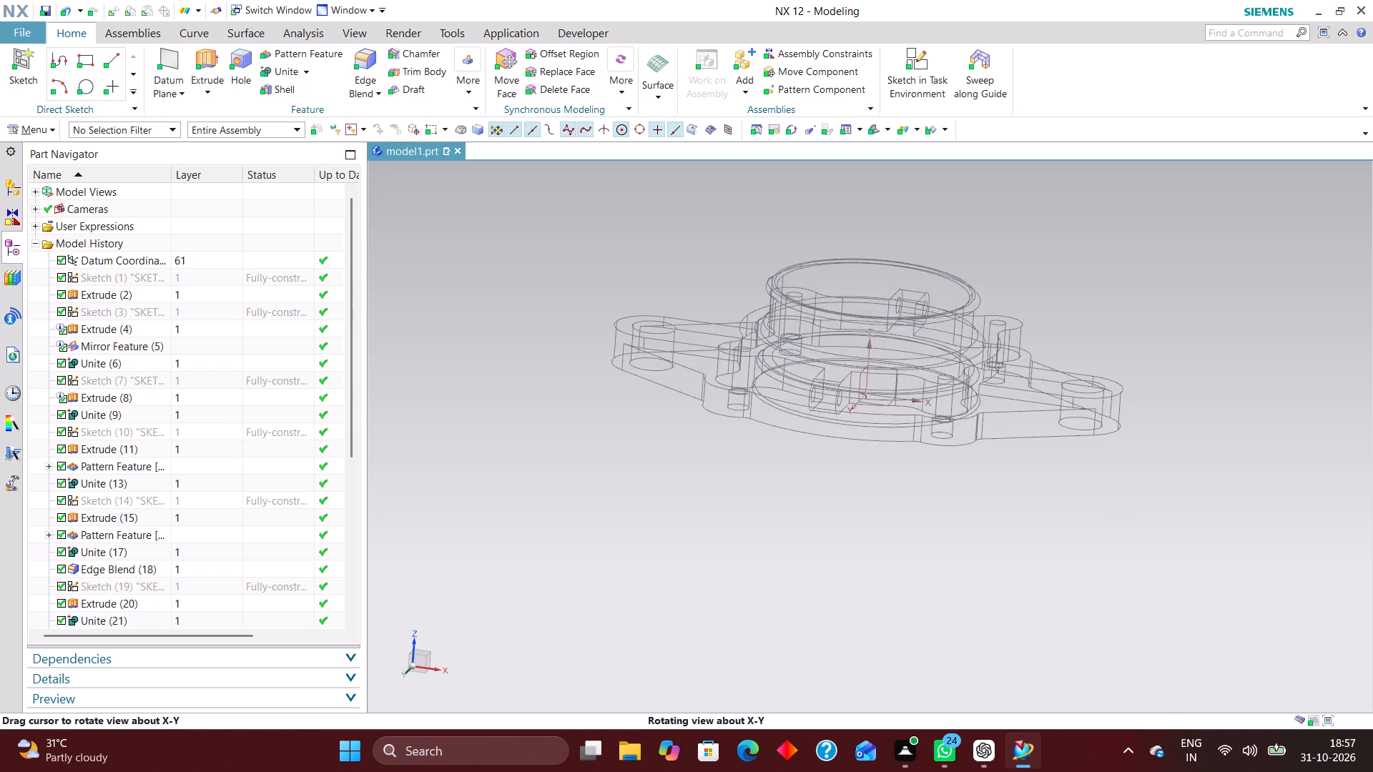
middle_drag(965, 266, 894, 302)
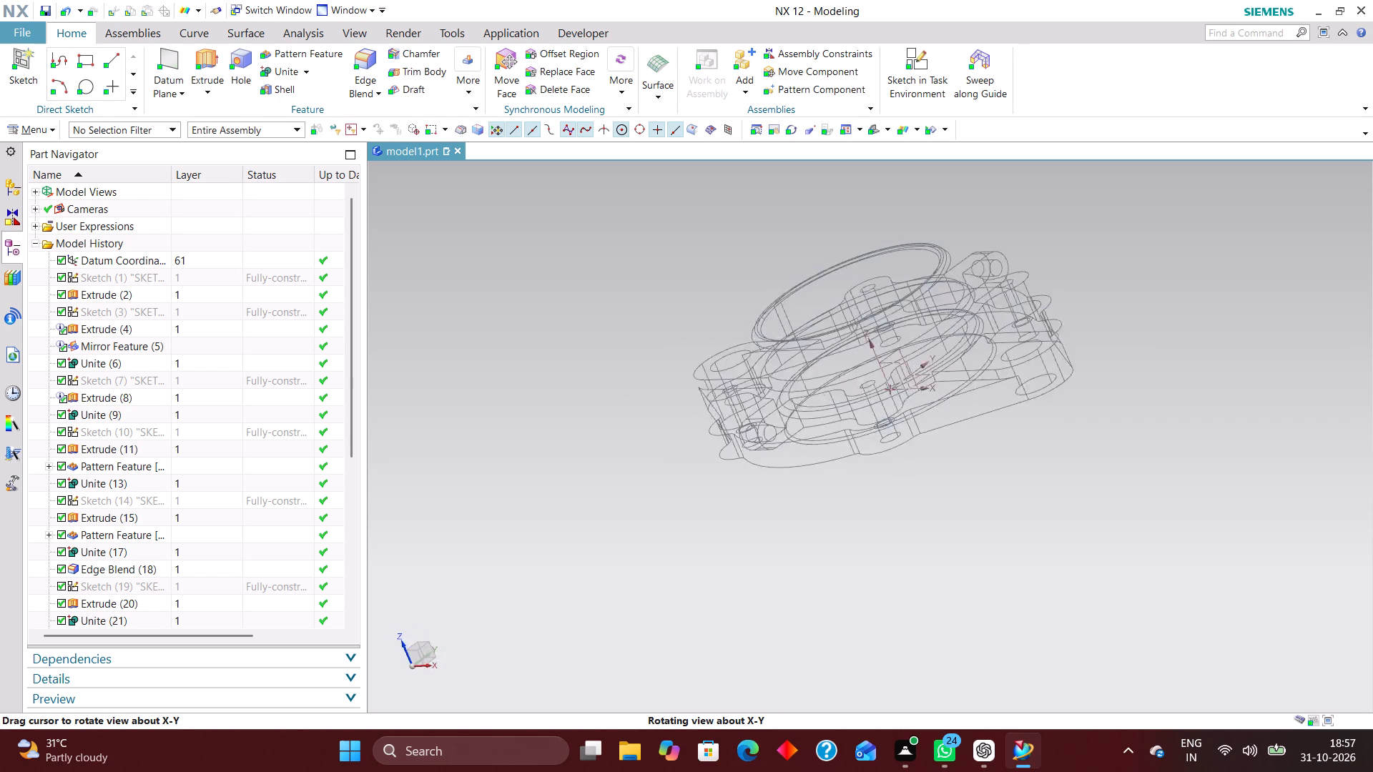
middle_drag(894, 302, 922, 317)
Display the housing in Static Wireframe style to view all its edges.
click(914, 129)
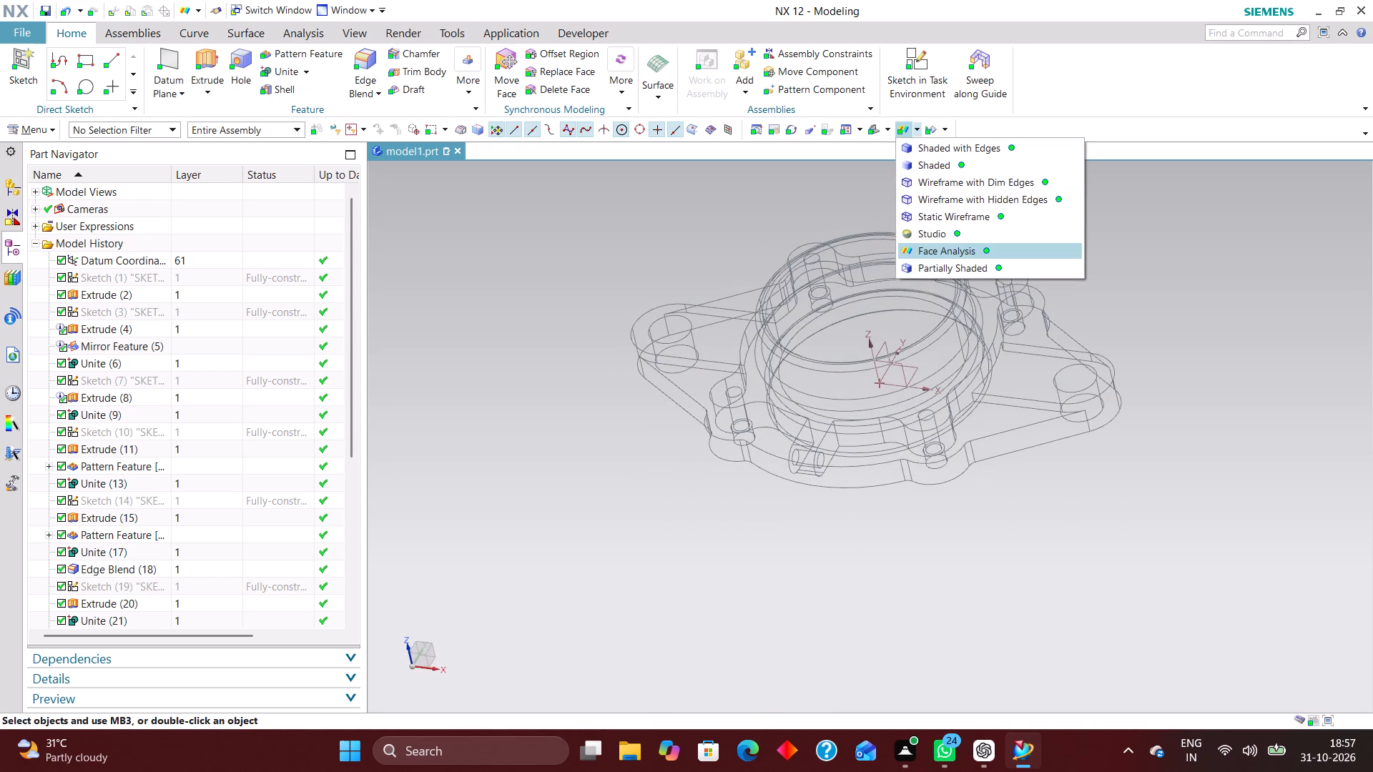
click(955, 212)
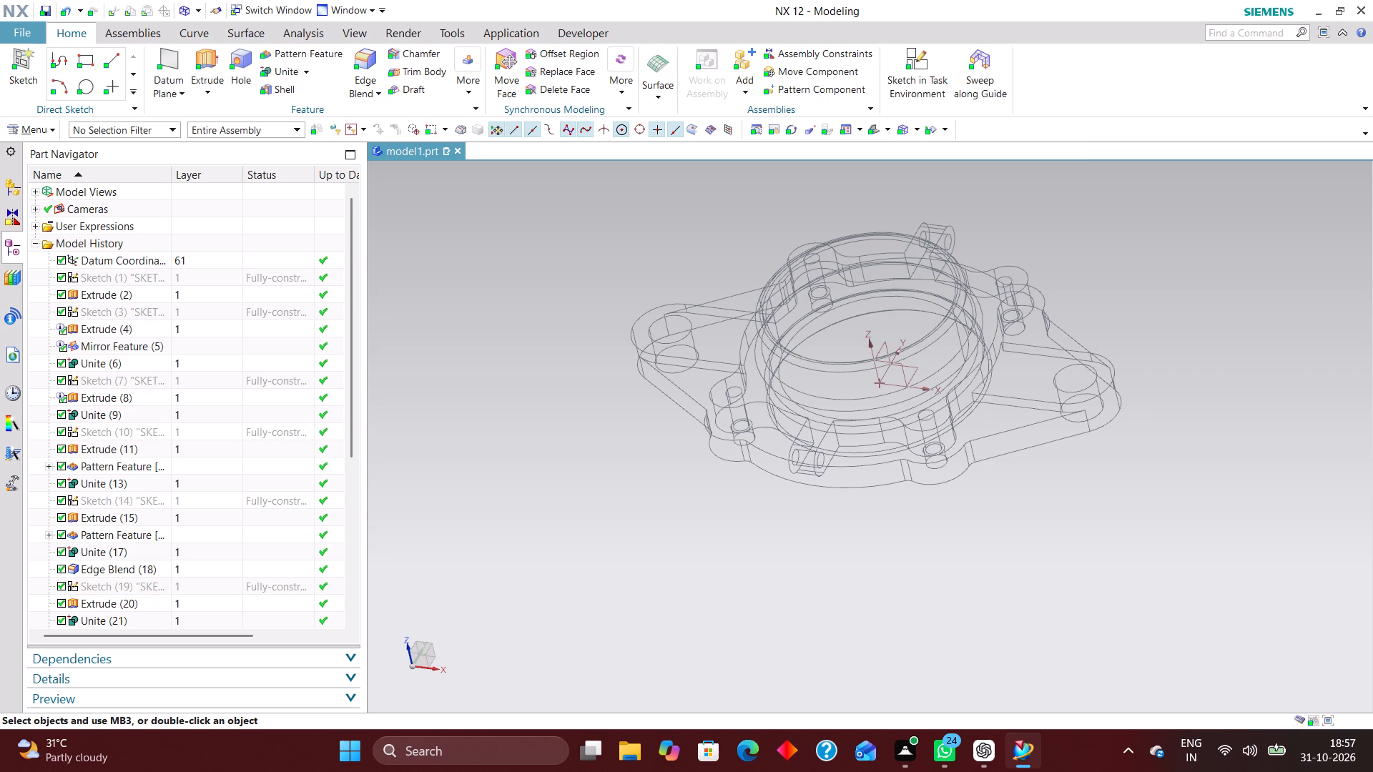
Display the housing in Wireframe with Hidden Edges style and examine its bore, lugs and flange from above and from the underside.
click(915, 129)
click(939, 198)
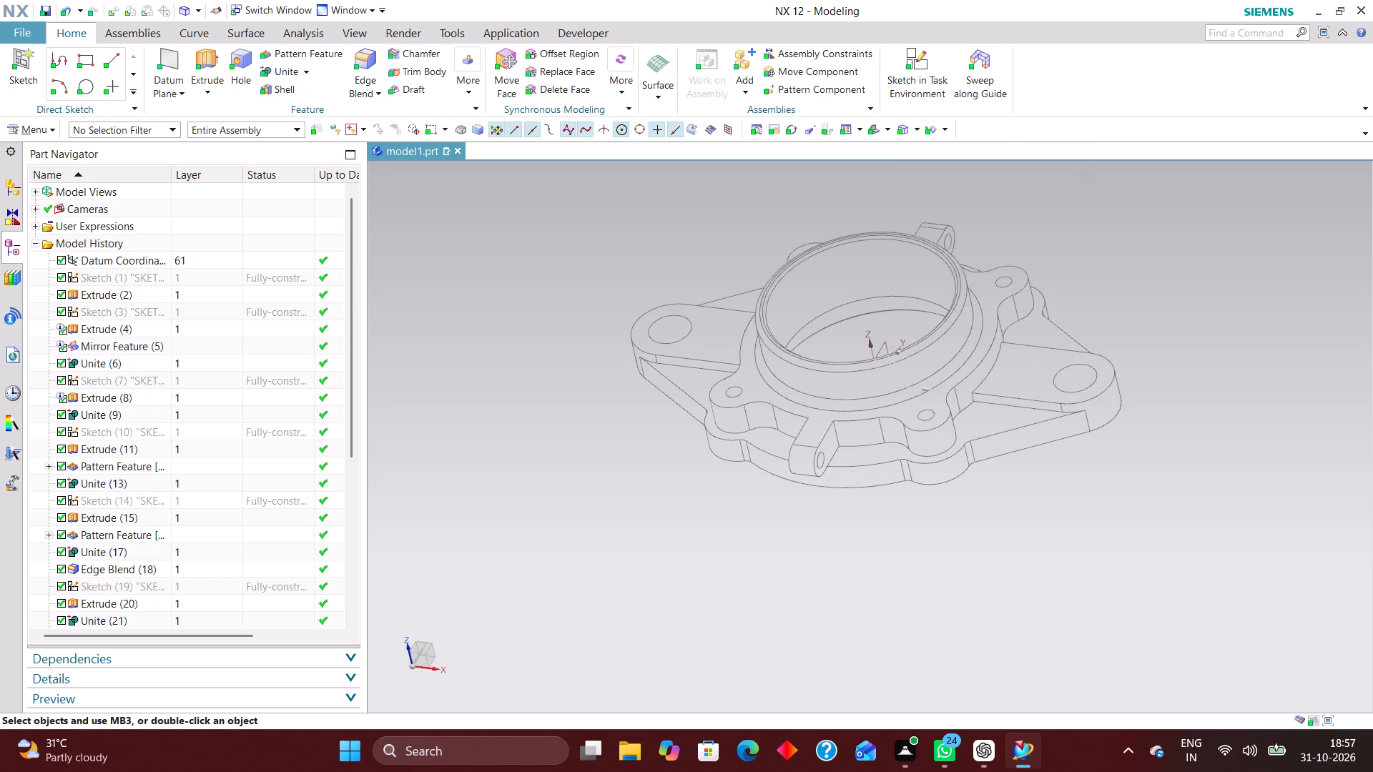
scroll(1020, 307, up, 1)
middle_drag(1020, 312, 983, 340)
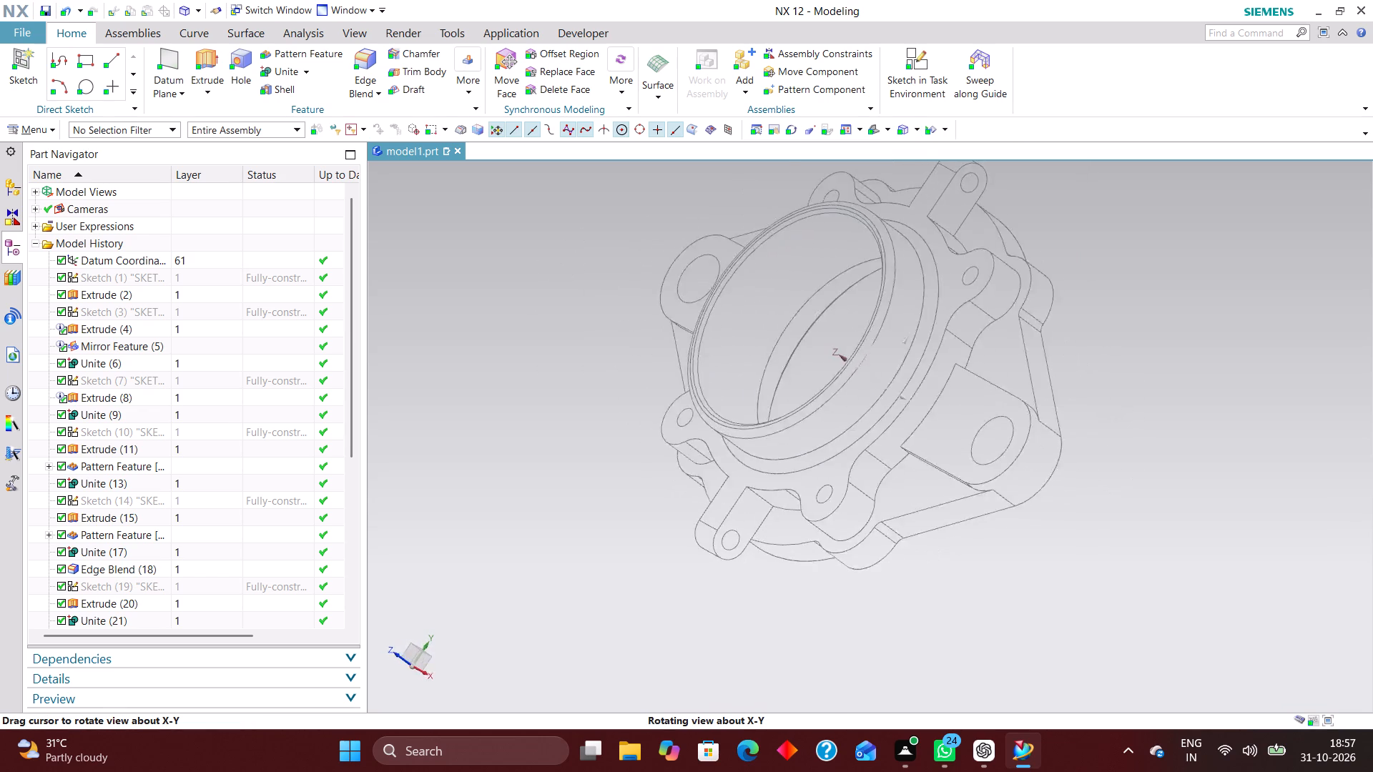
middle_drag(983, 340, 1024, 237)
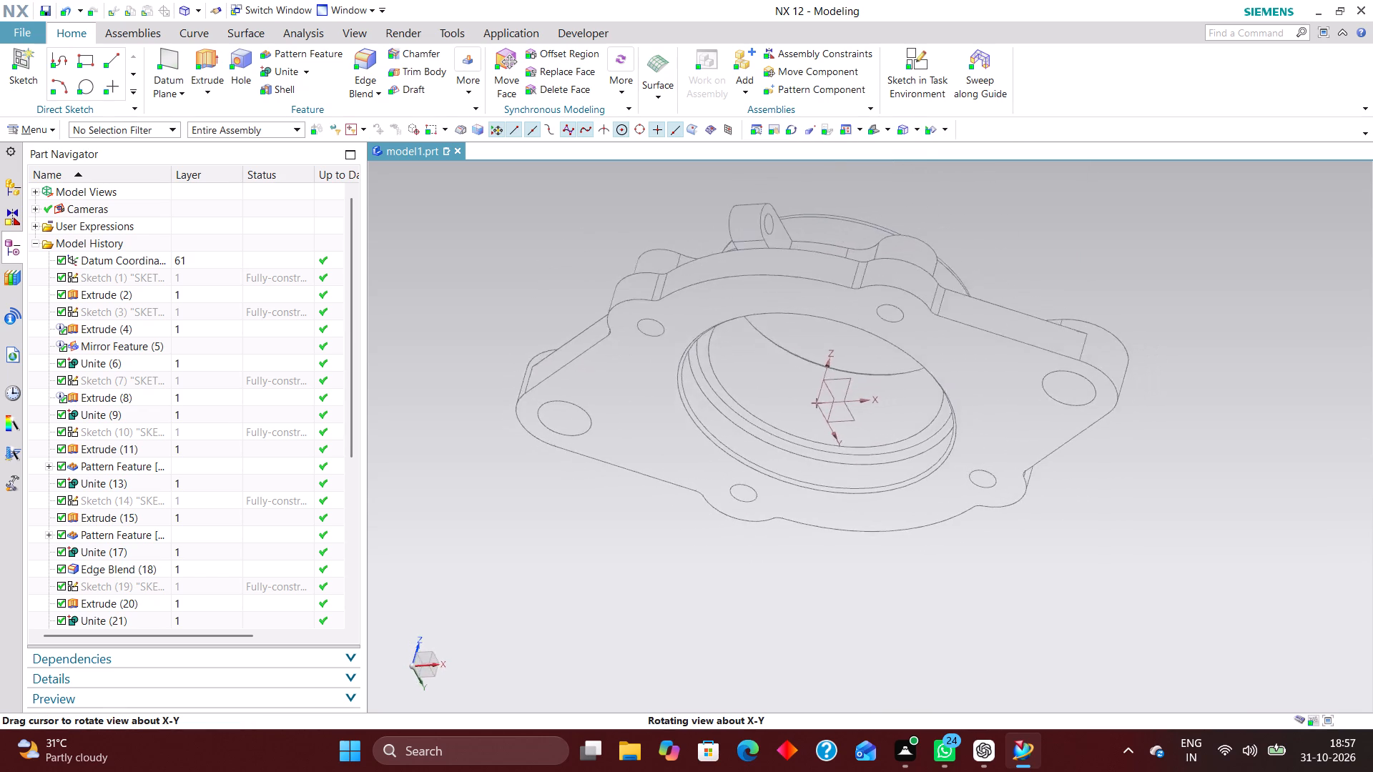
middle_drag(1024, 237, 1017, 237)
middle_drag(993, 237, 830, 237)
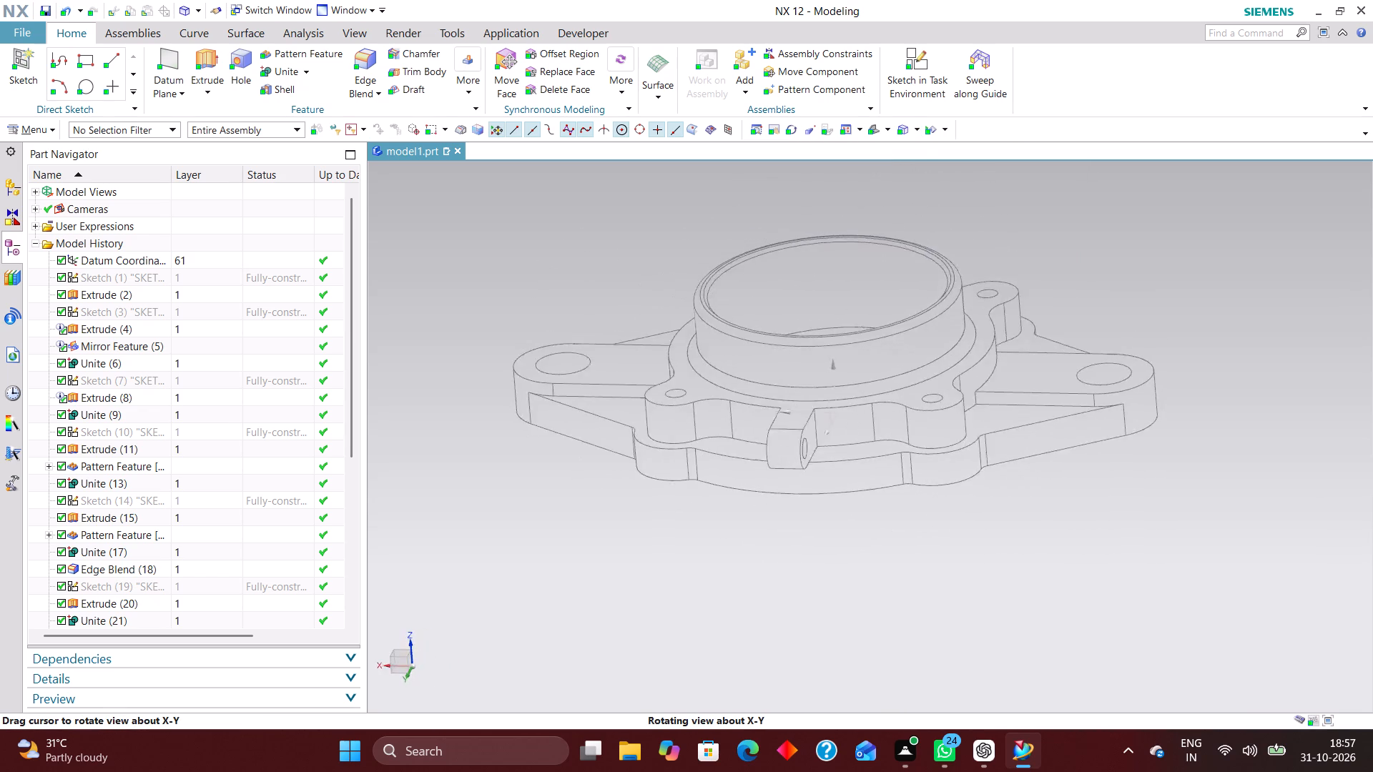
middle_drag(830, 237, 954, 204)
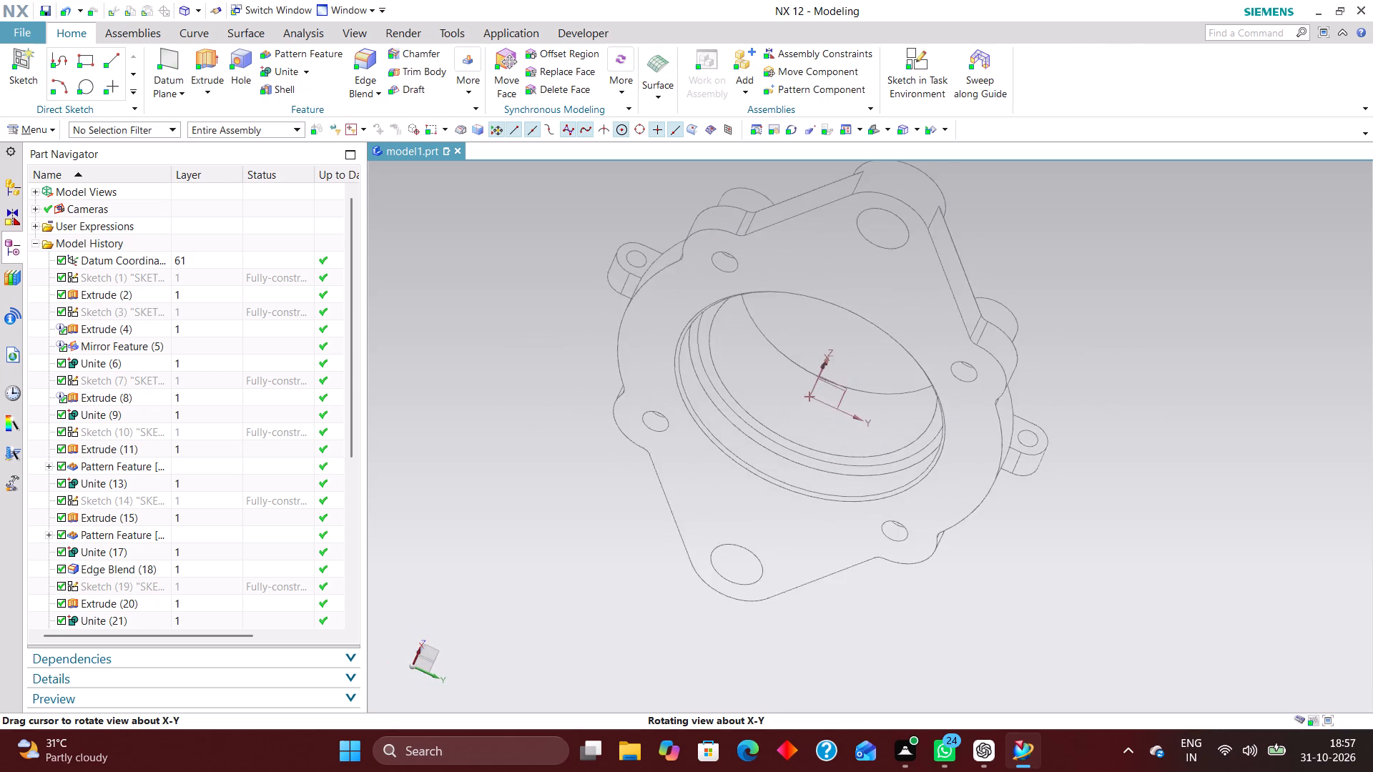
middle_drag(954, 204, 1017, 296)
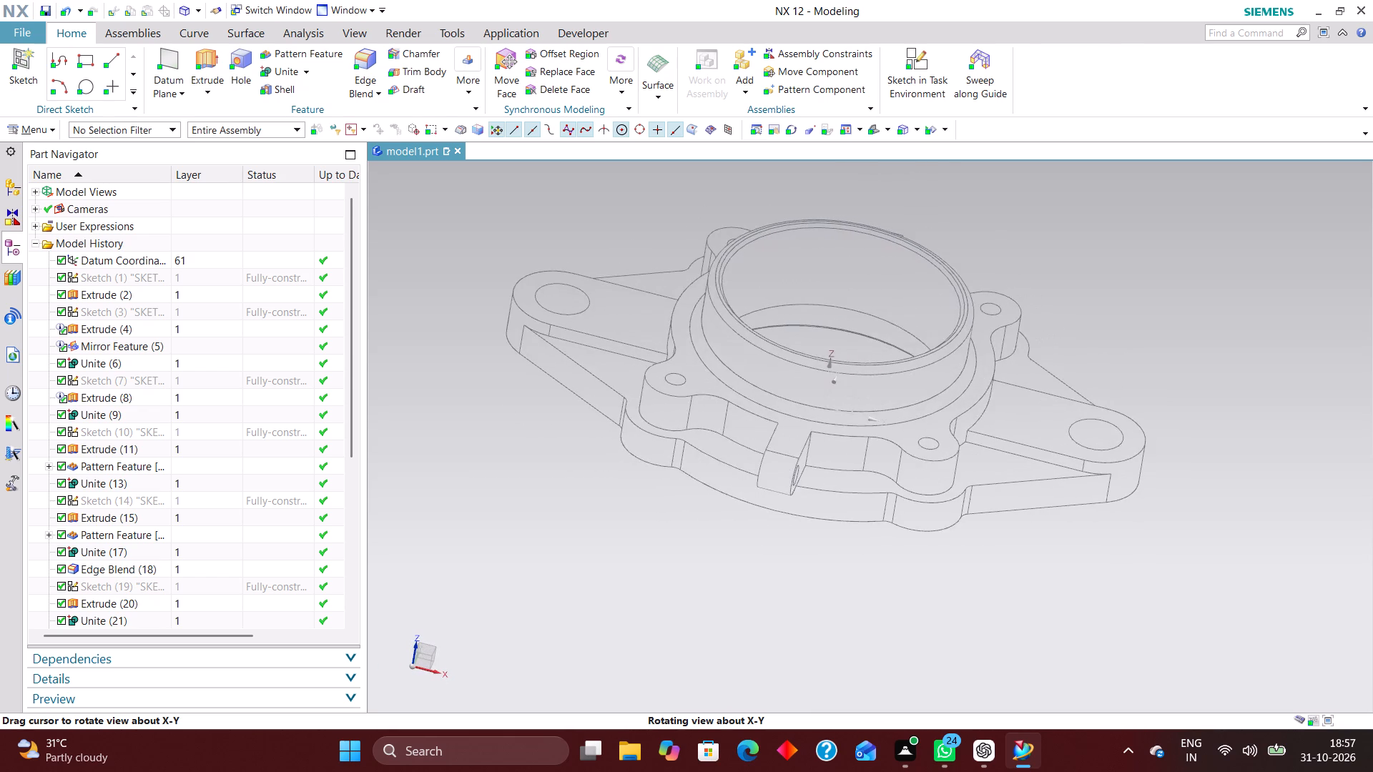
middle_drag(1017, 296, 1004, 302)
Display the housing in Partially Shaded style and examine its bore, bosses and lugs from the side and at an angle.
click(917, 126)
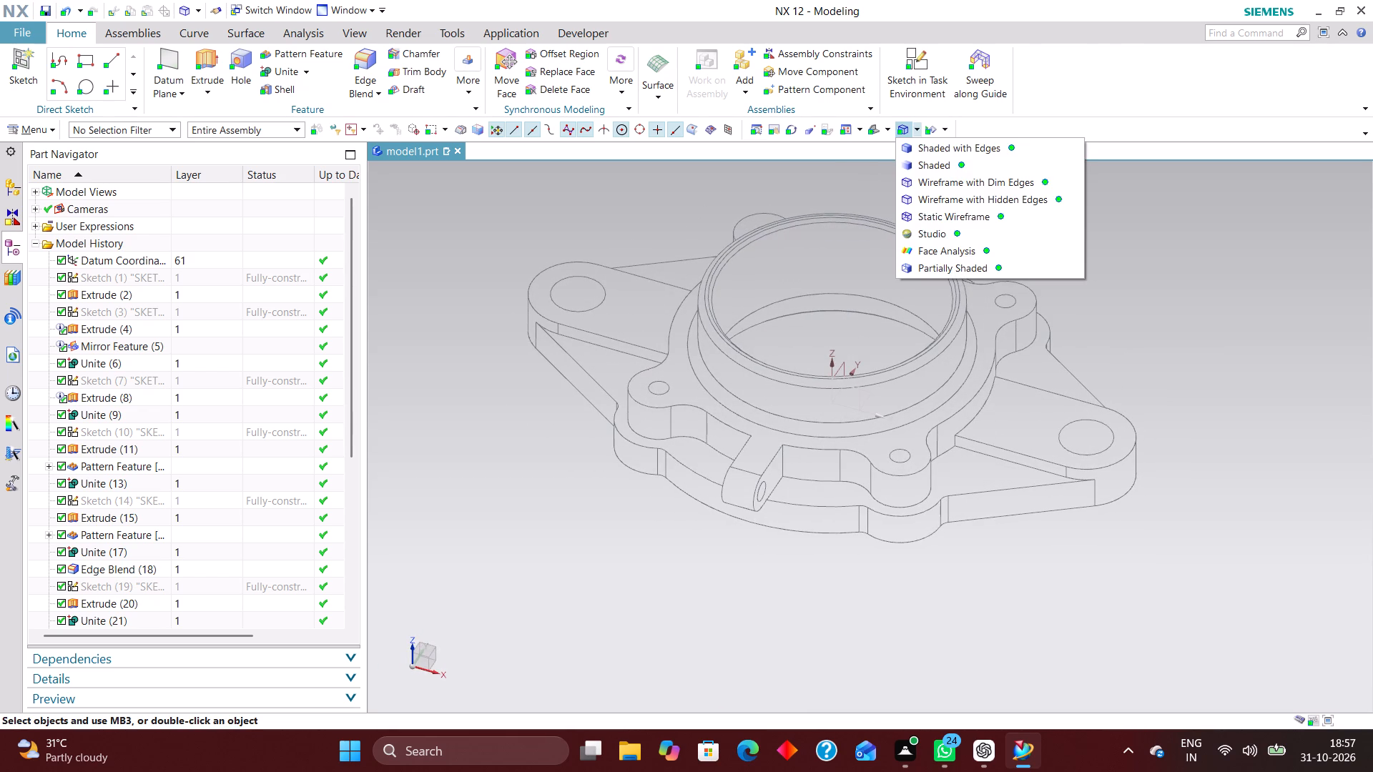
click(960, 262)
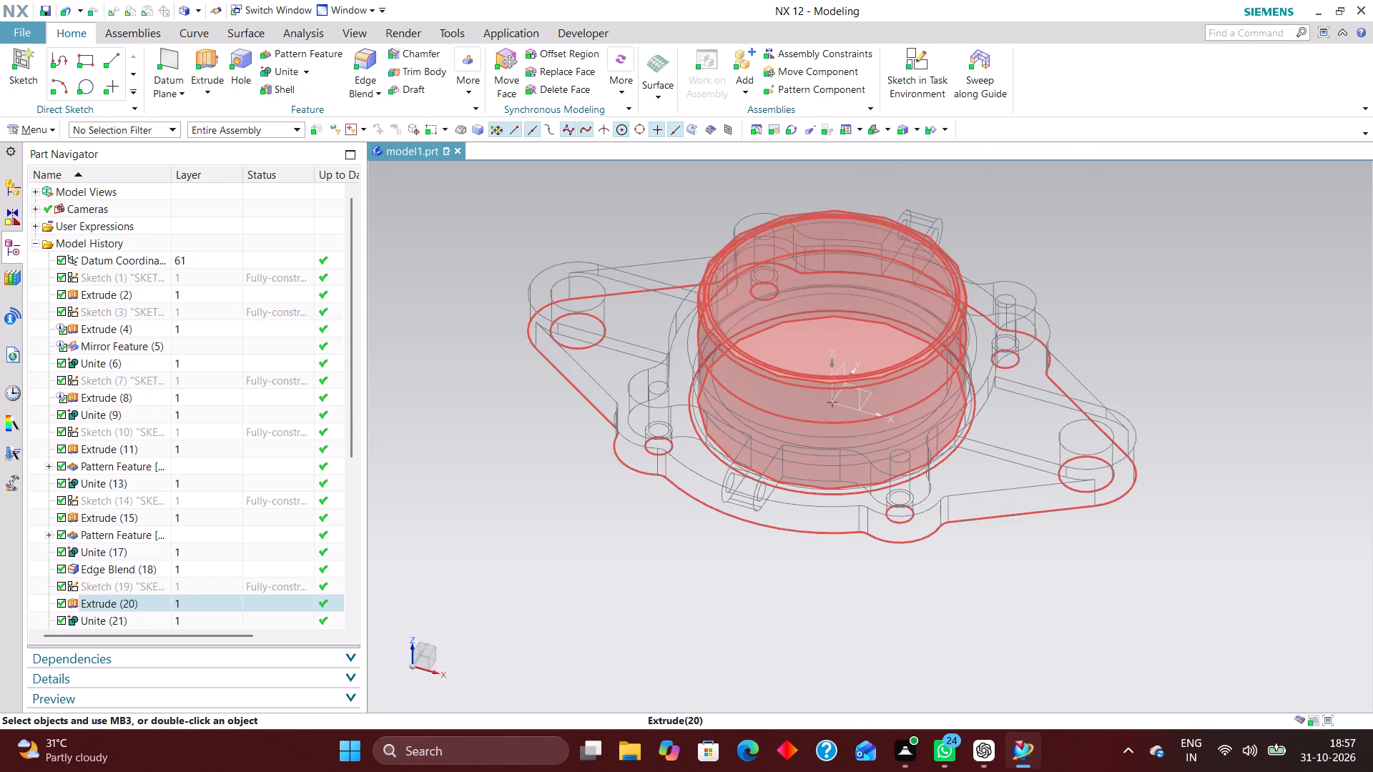
middle_drag(1136, 252, 1050, 237)
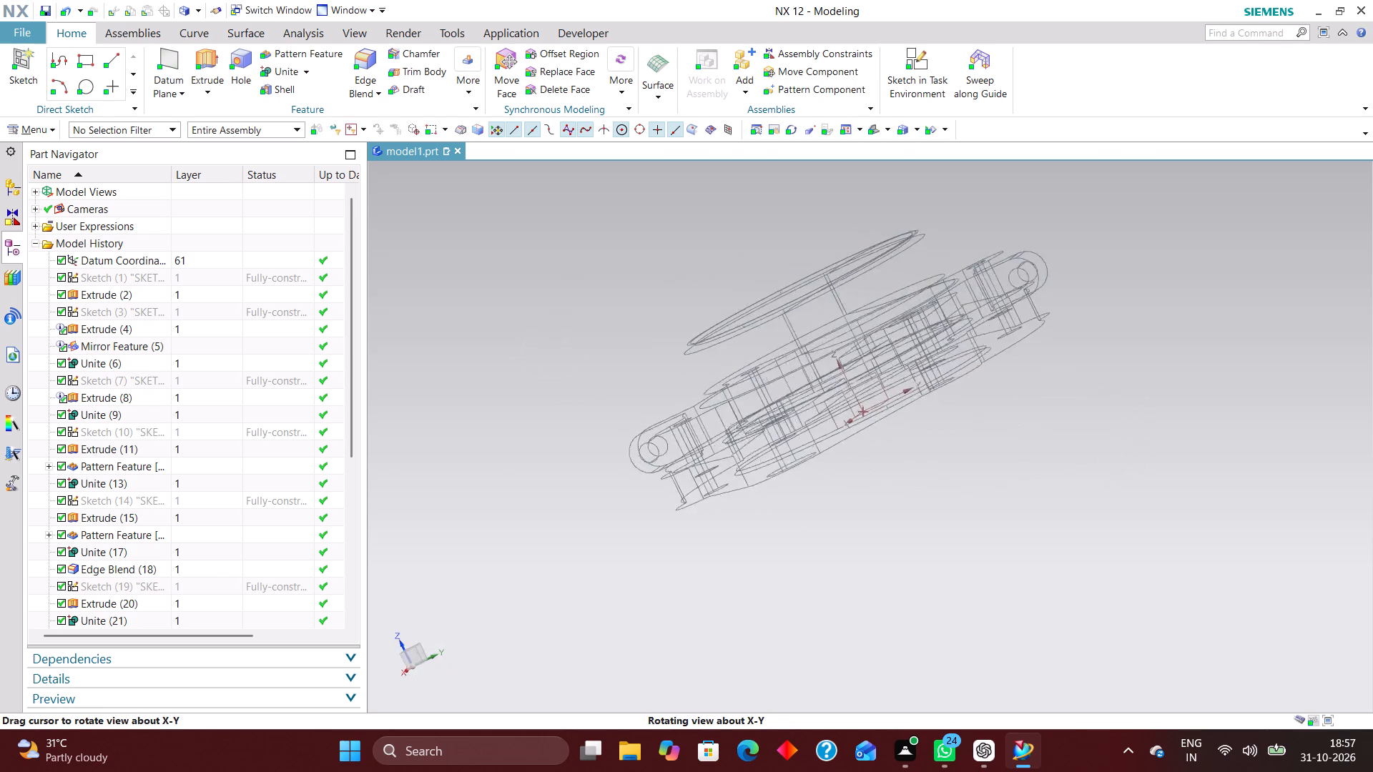
middle_drag(1050, 237, 1100, 245)
middle_drag(1122, 232, 1137, 226)
scroll(1138, 223, up, 1)
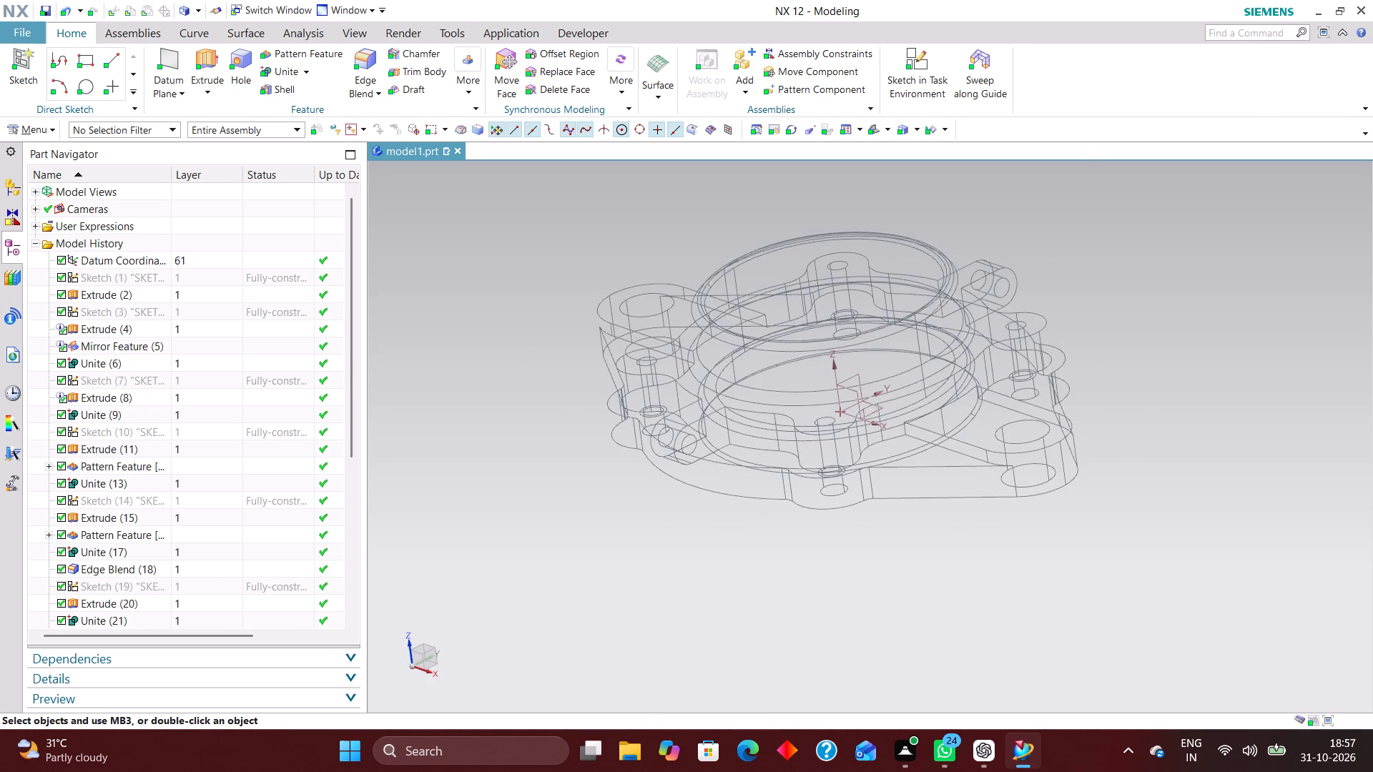
Display the housing in Shaded with Edges style and examine the whole part from an angled view above.
click(920, 128)
click(924, 149)
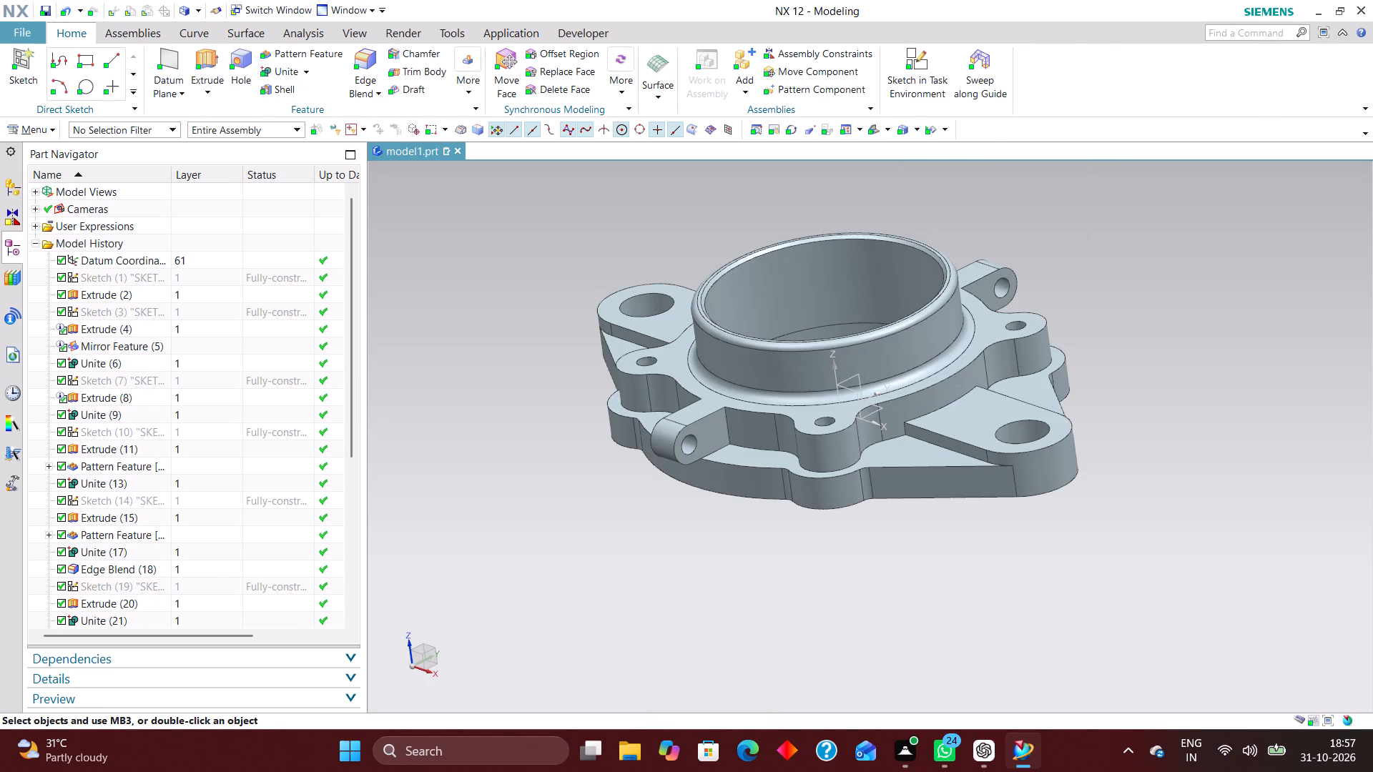
middle_drag(1023, 249, 1037, 247)
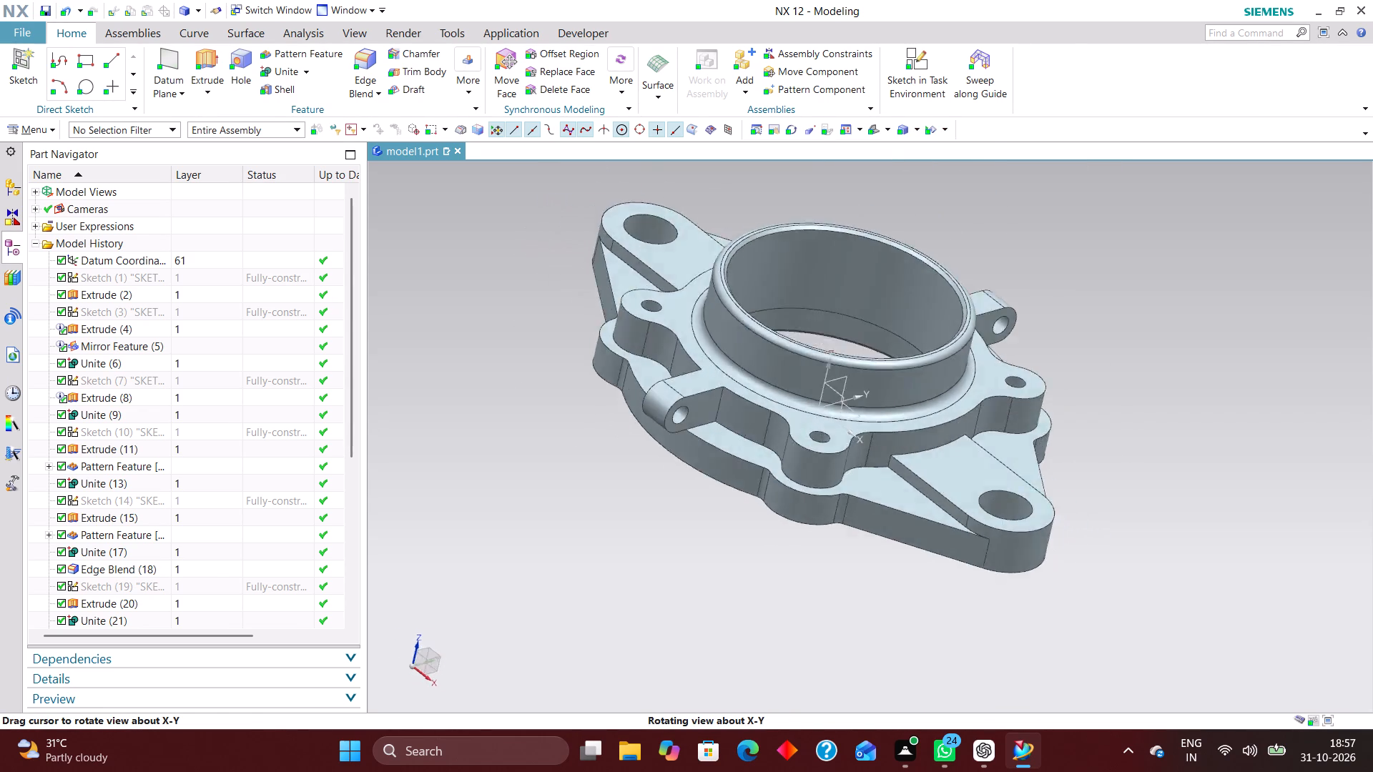
middle_drag(1037, 247, 1029, 242)
click(872, 132)
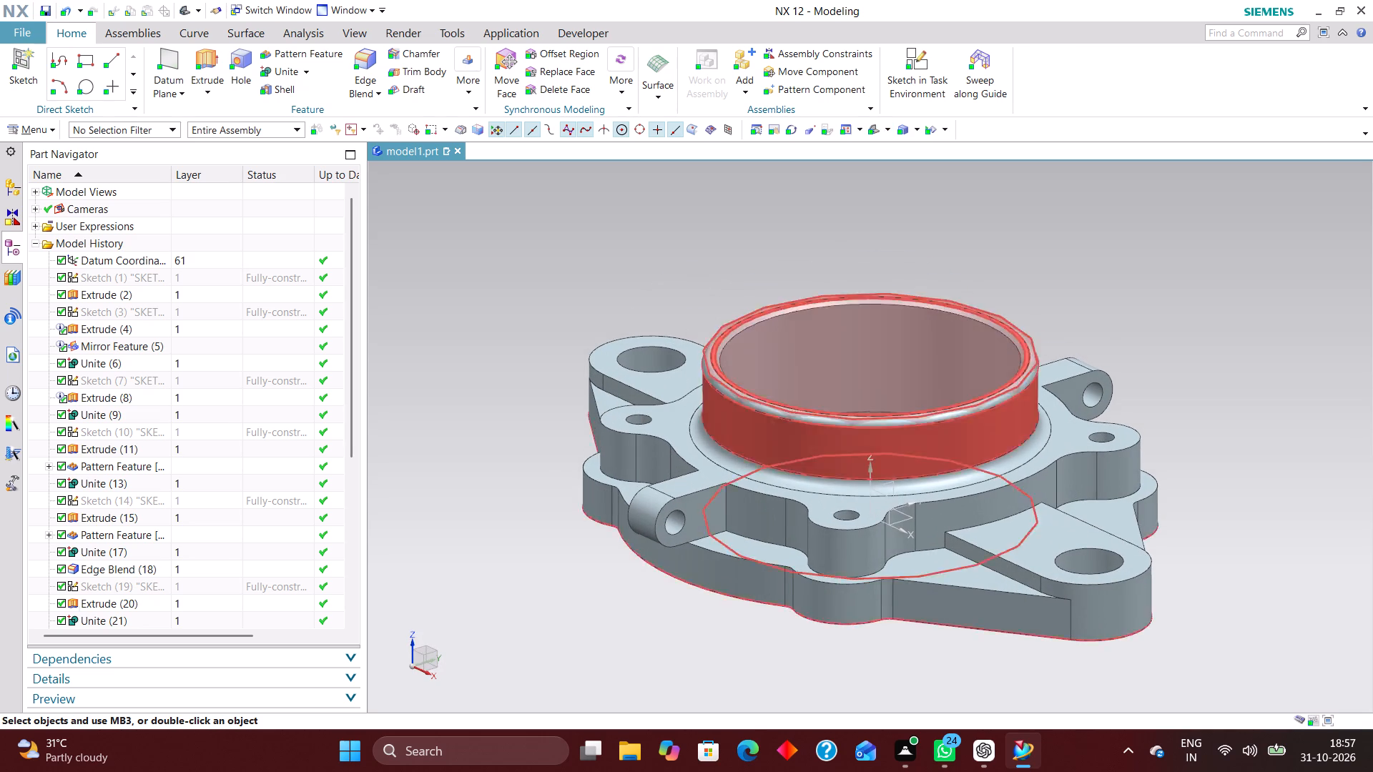
scroll(754, 340, down, 1)
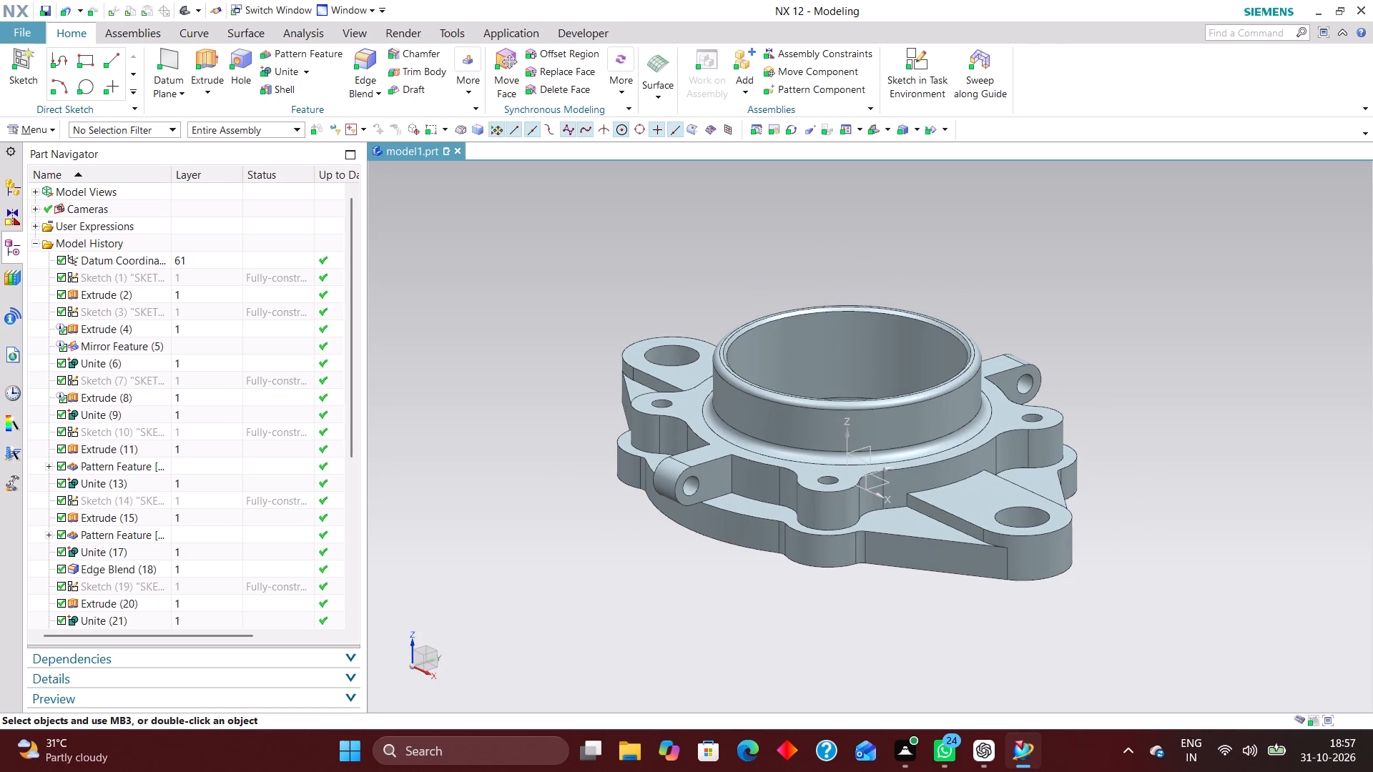
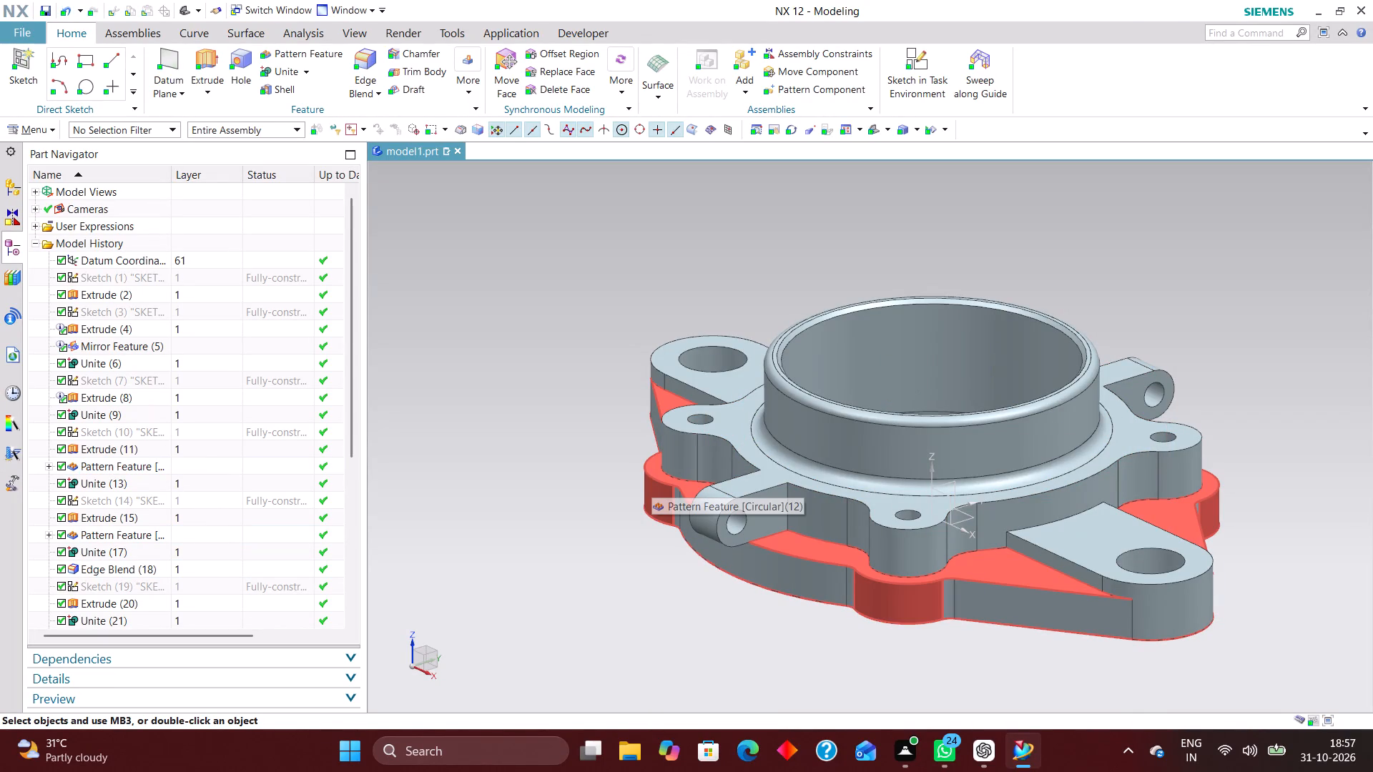
Examine the flanged housing model from several angles and return to the isometric view.
scroll(641, 400, down, 2)
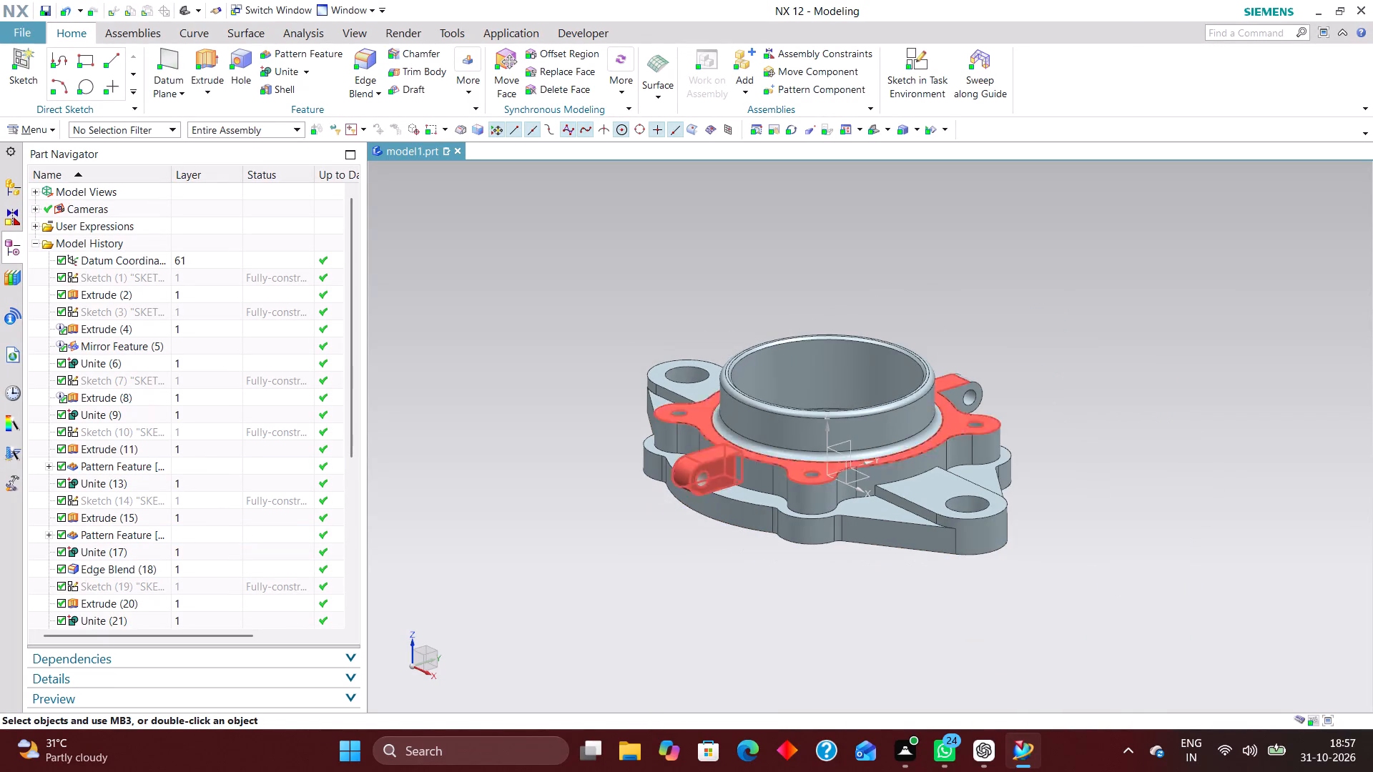
scroll(533, 377, up, 2)
middle_drag(553, 359, 583, 402)
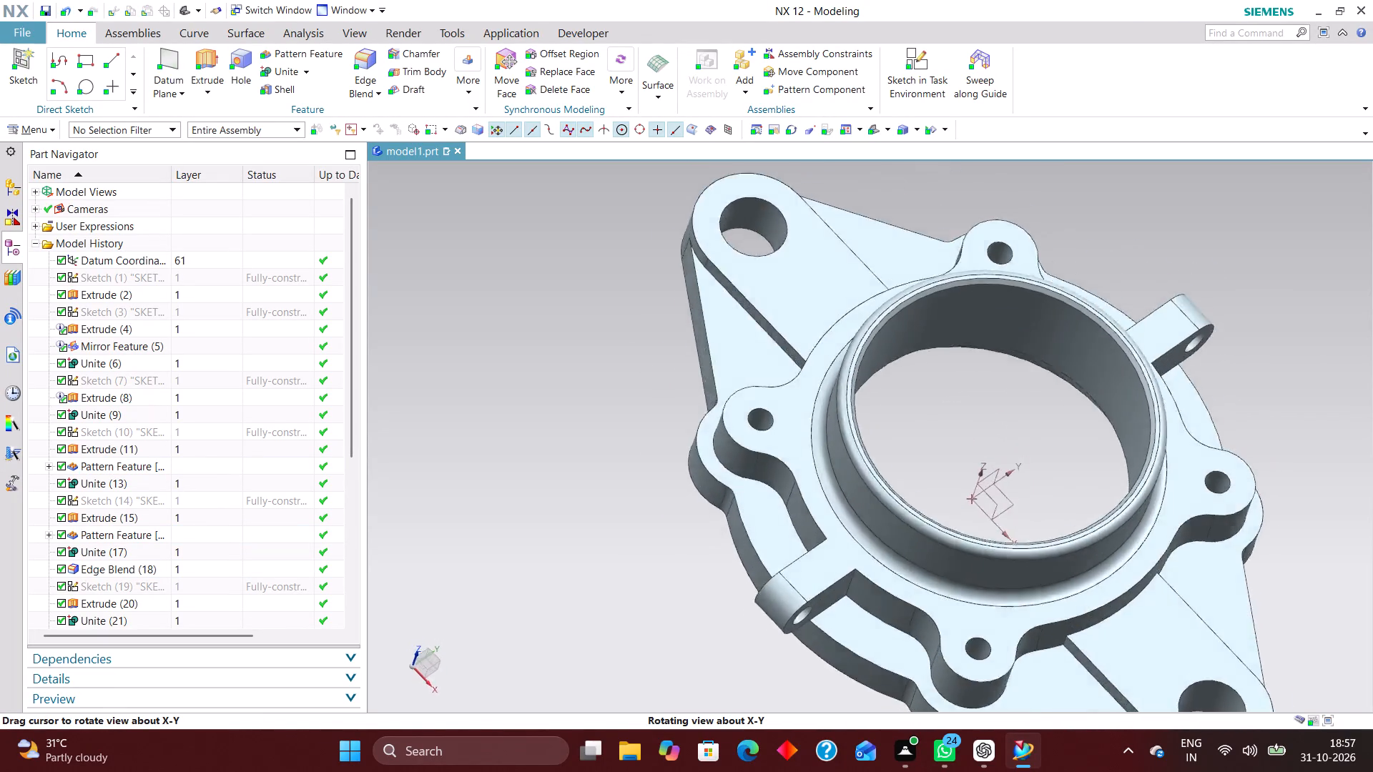
middle_drag(583, 402, 577, 367)
scroll(649, 437, up, 1)
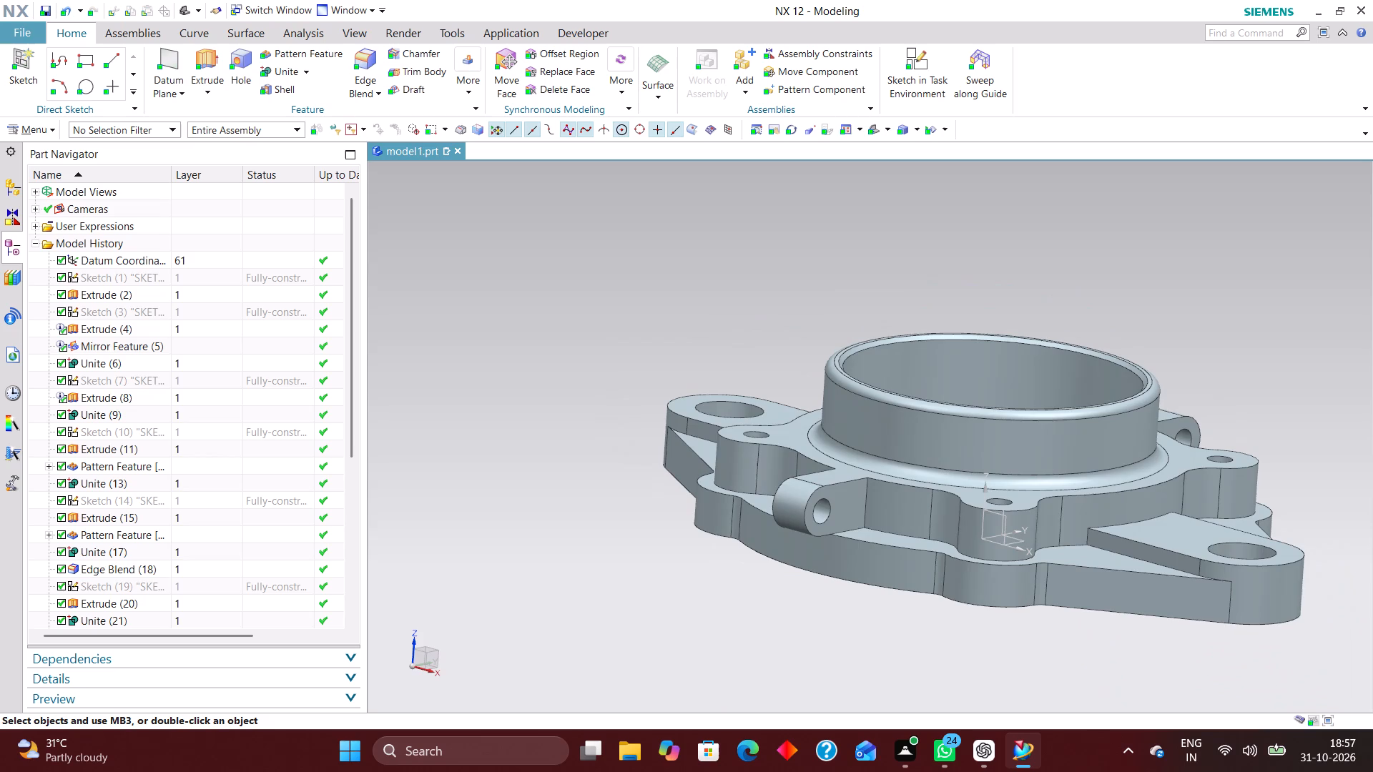
click(872, 132)
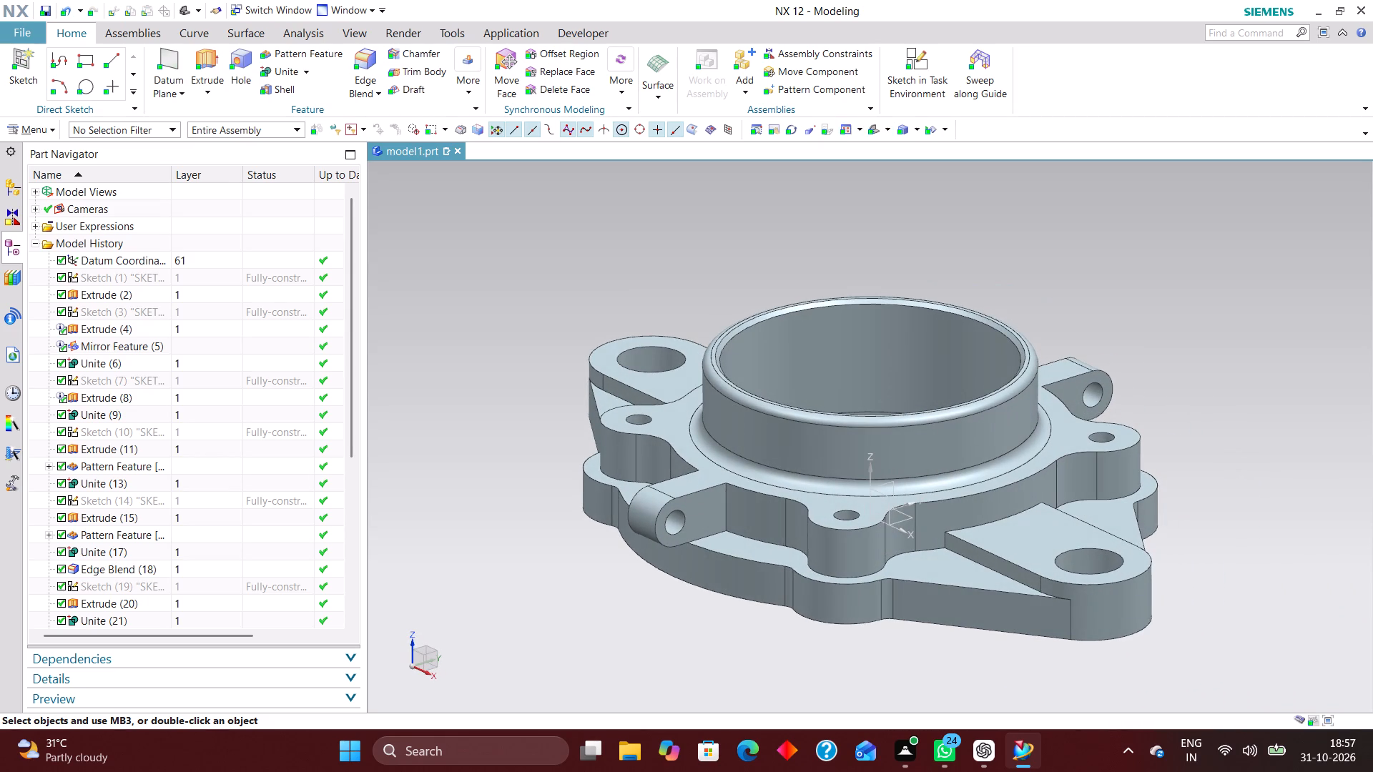
key(End)
key(End)
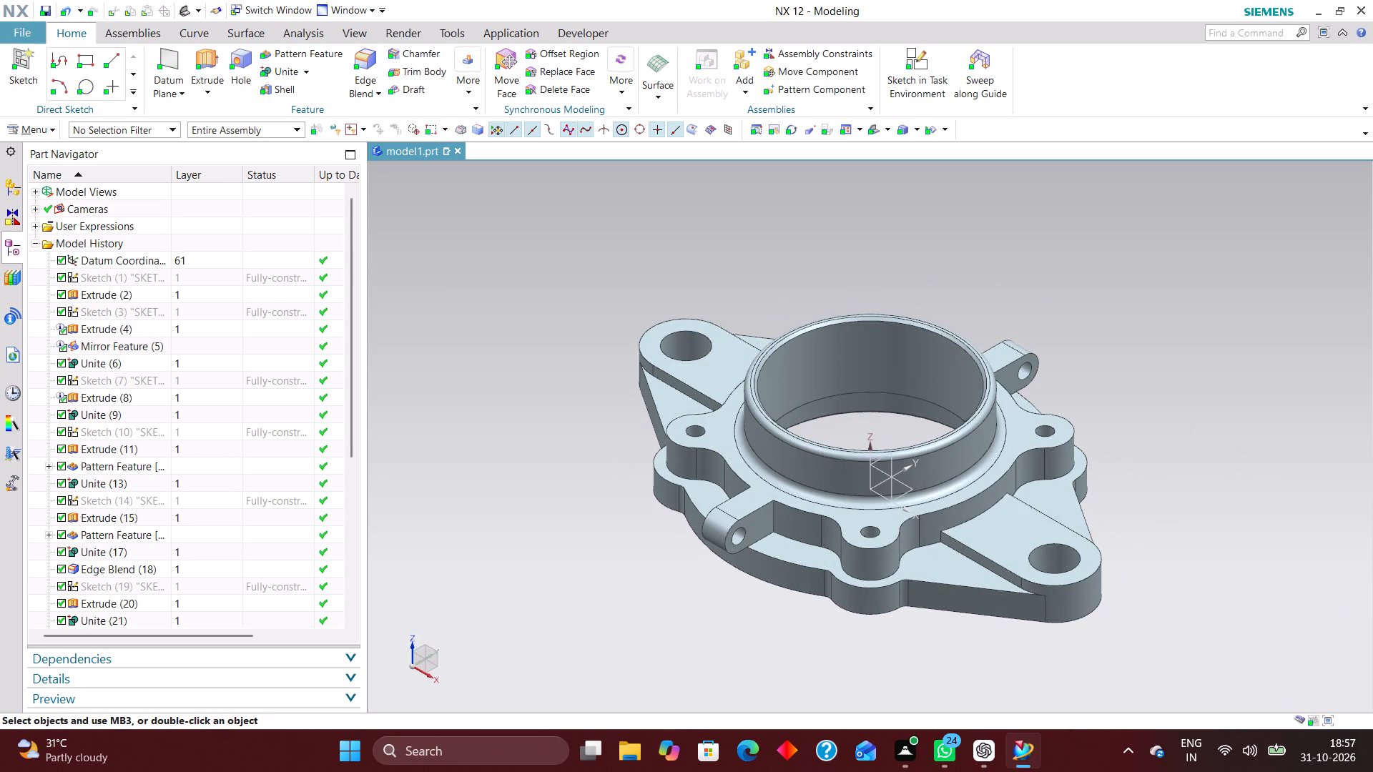
Move the datum coordinate system to layer 220 through Edit Object Display.
click(222, 259)
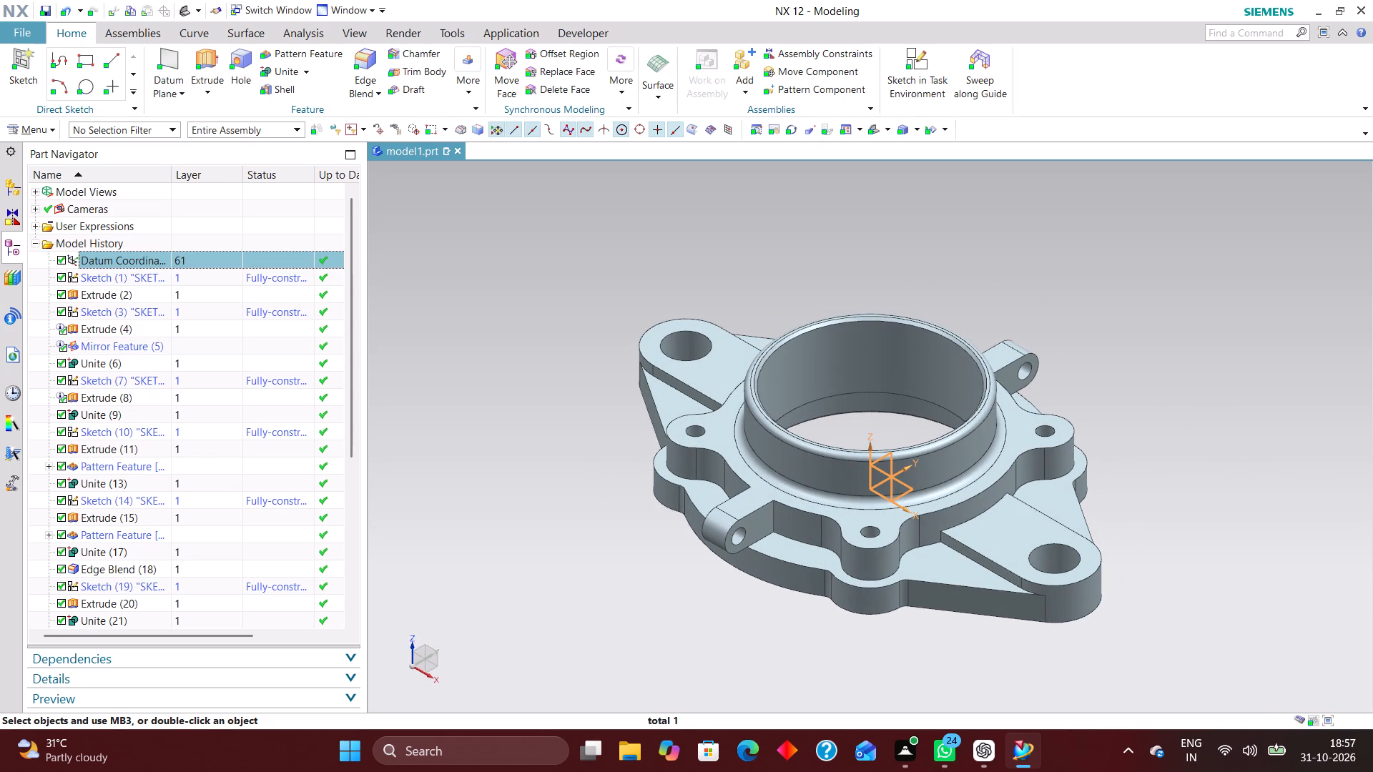
key(ctrl+j)
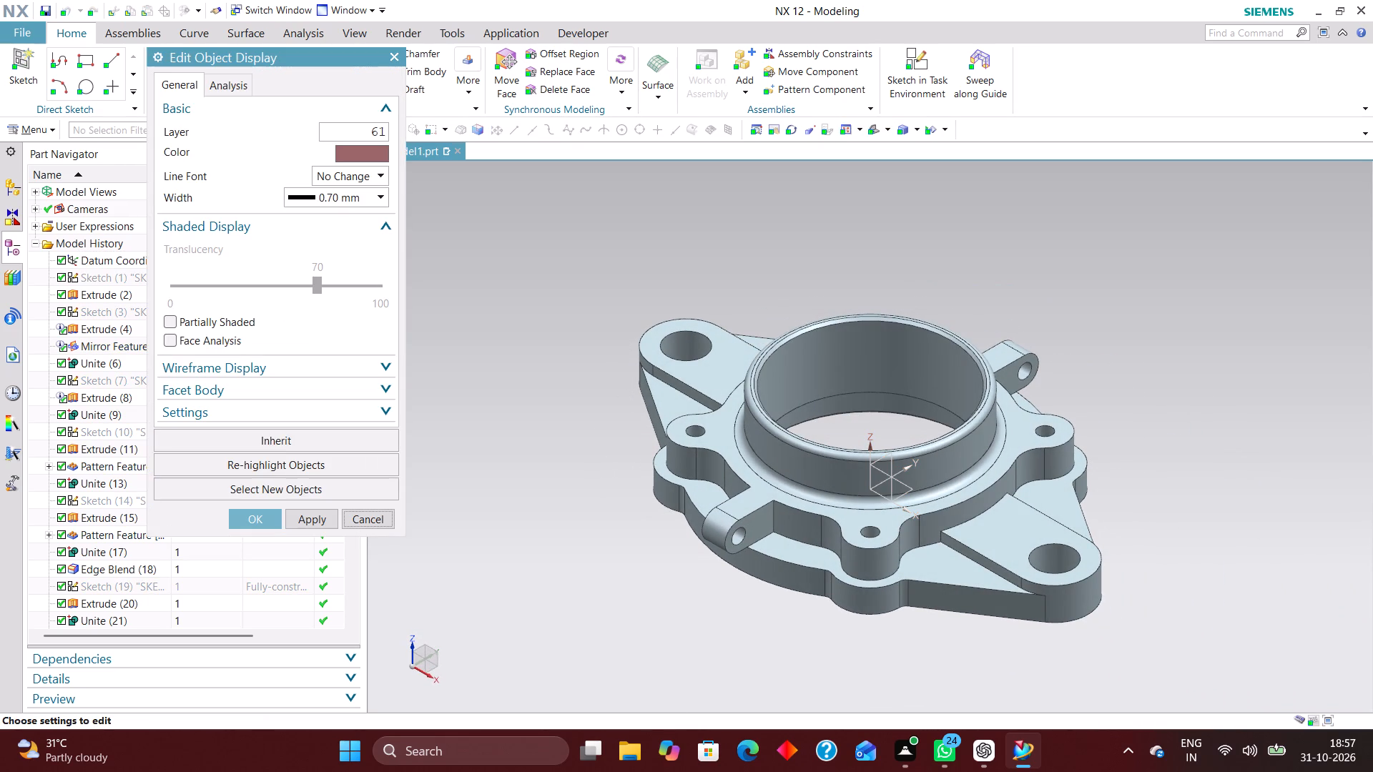
drag(361, 133, 498, 134)
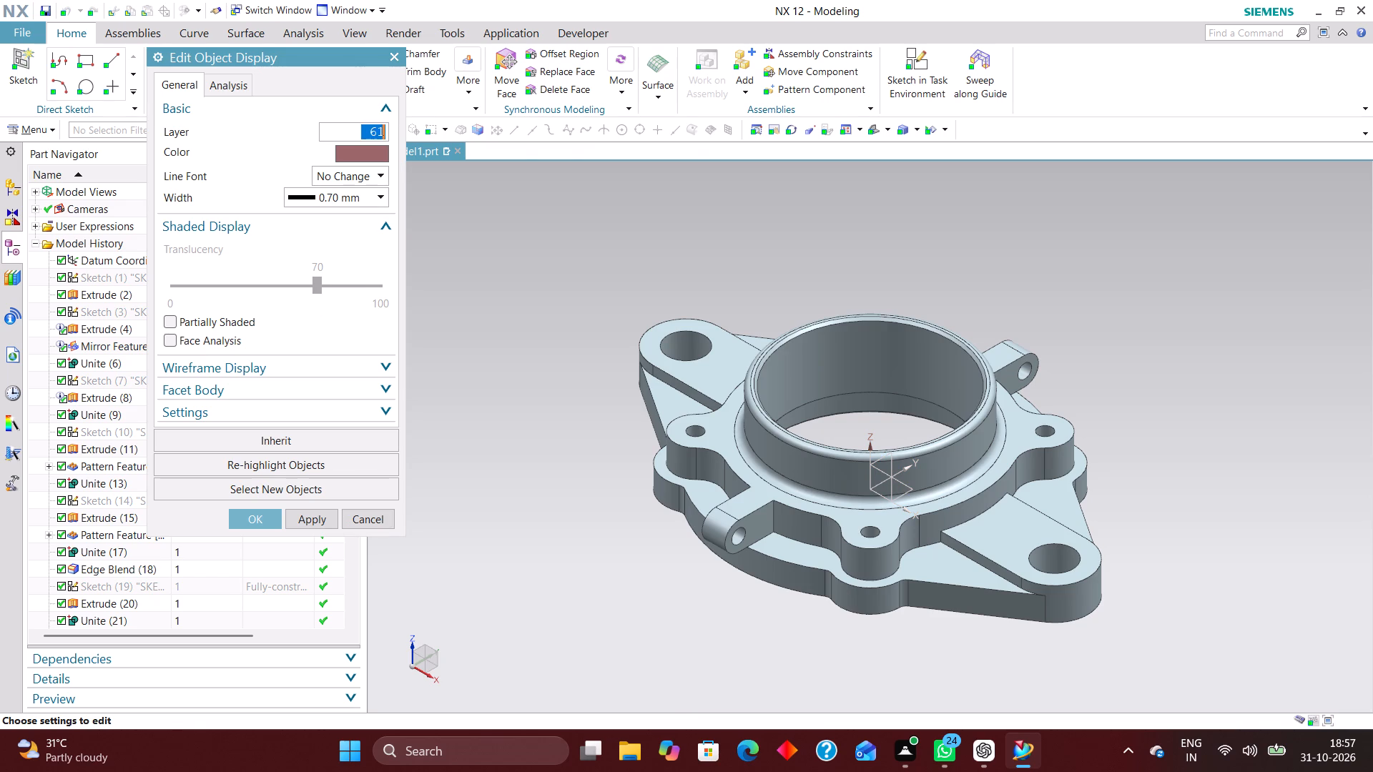
text(220)
key(Return)
Move Sketch (1), the base plate outline, to layer 11.
click(201, 272)
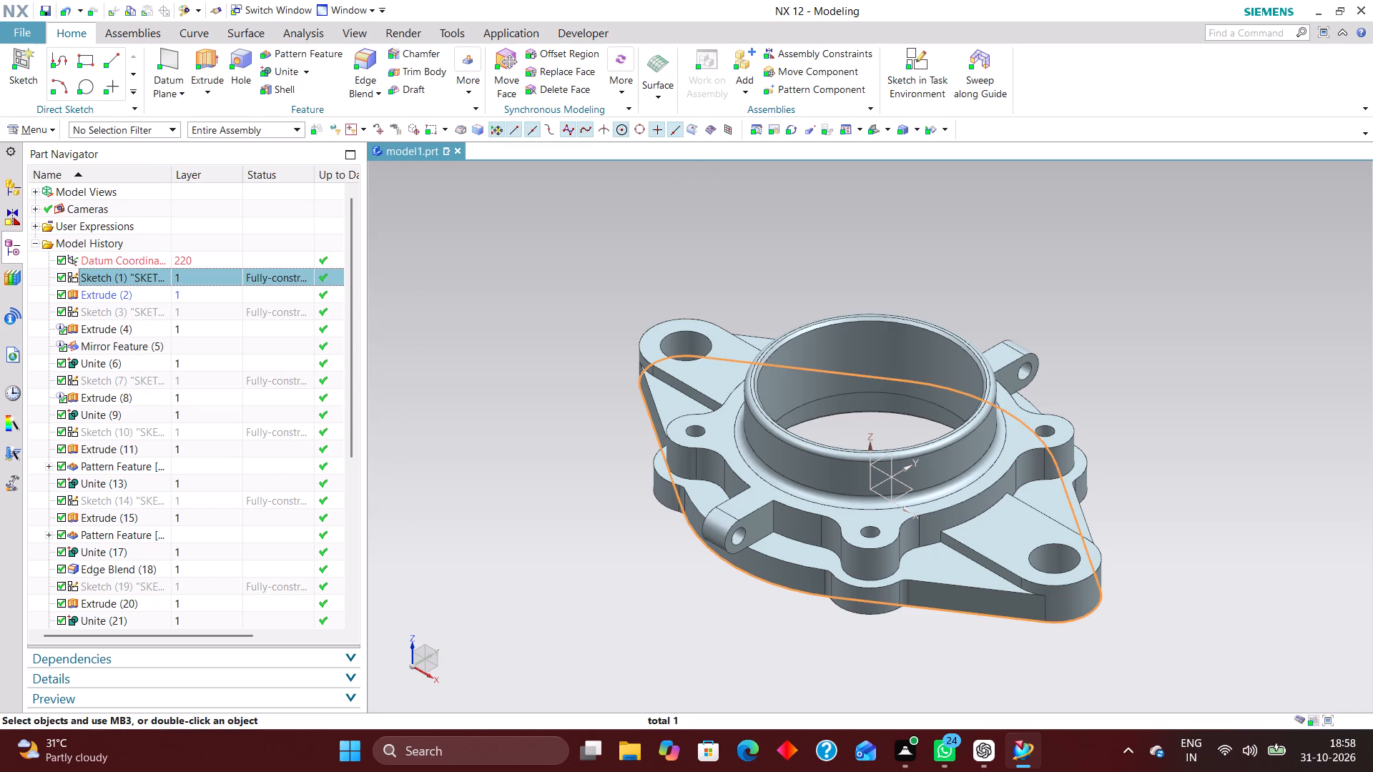
key(j)
key(ctrl+j)
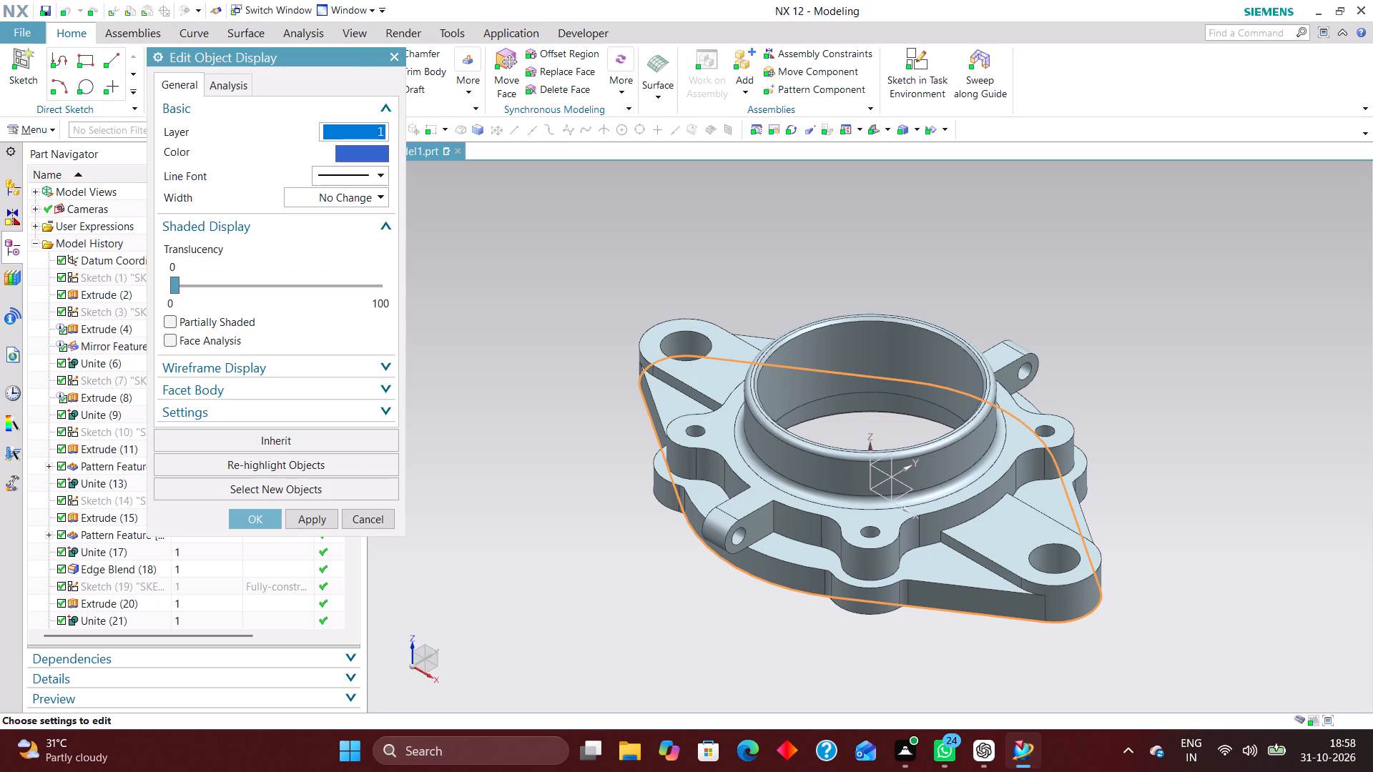
text(11)
key(Return)
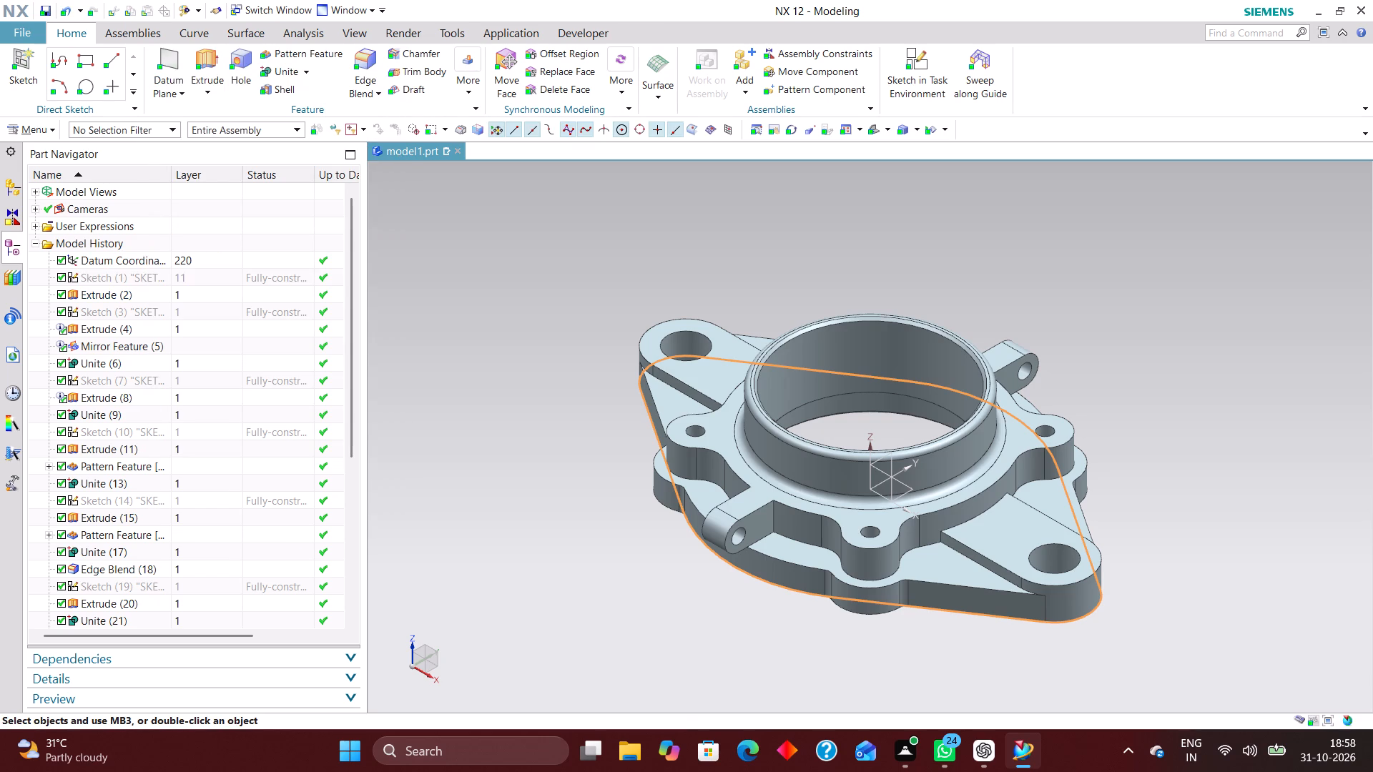
Move the solid body to layer 2 by editing the object display of Extrude (2).
click(194, 295)
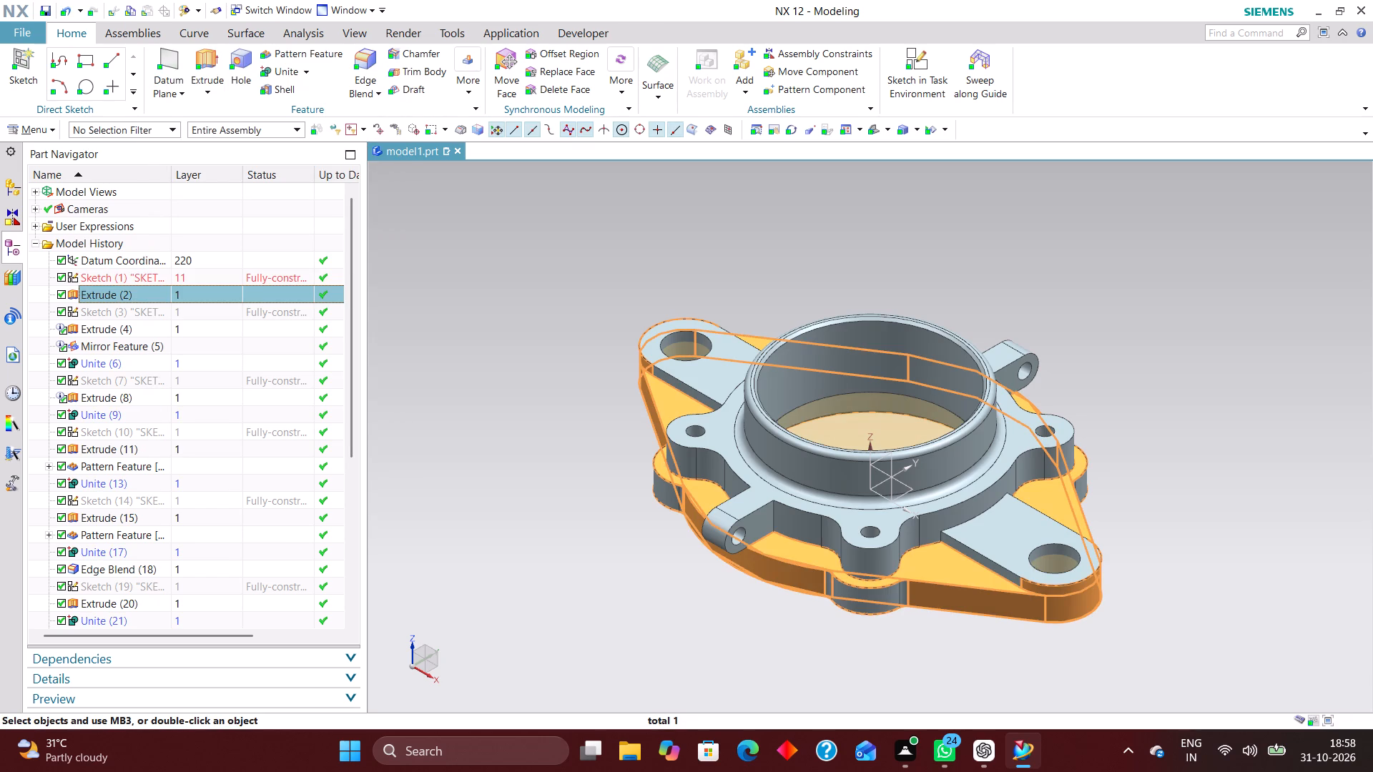
key(ctrl+j)
key(2)
key(Return)
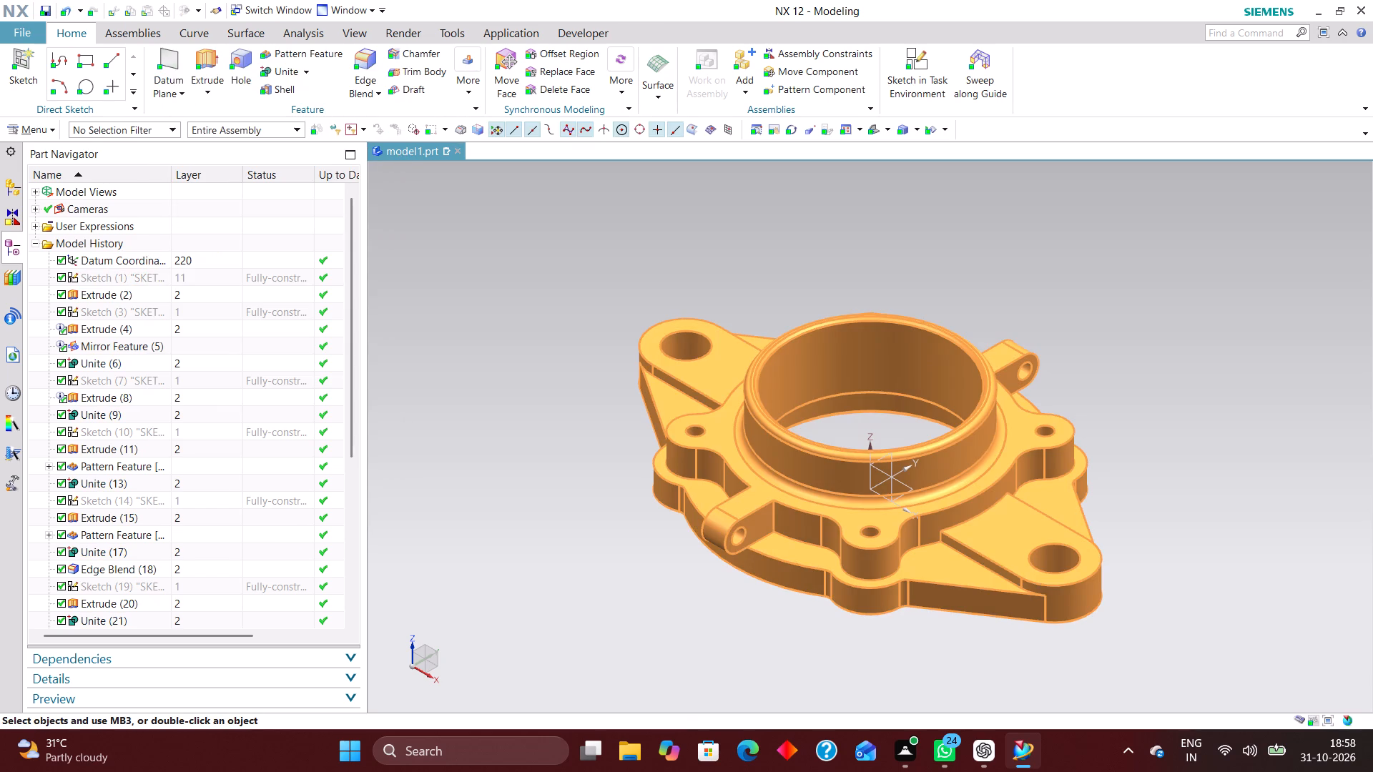
Move Sketch (3), the profile of the two mounting ears, to layer 12.
click(202, 310)
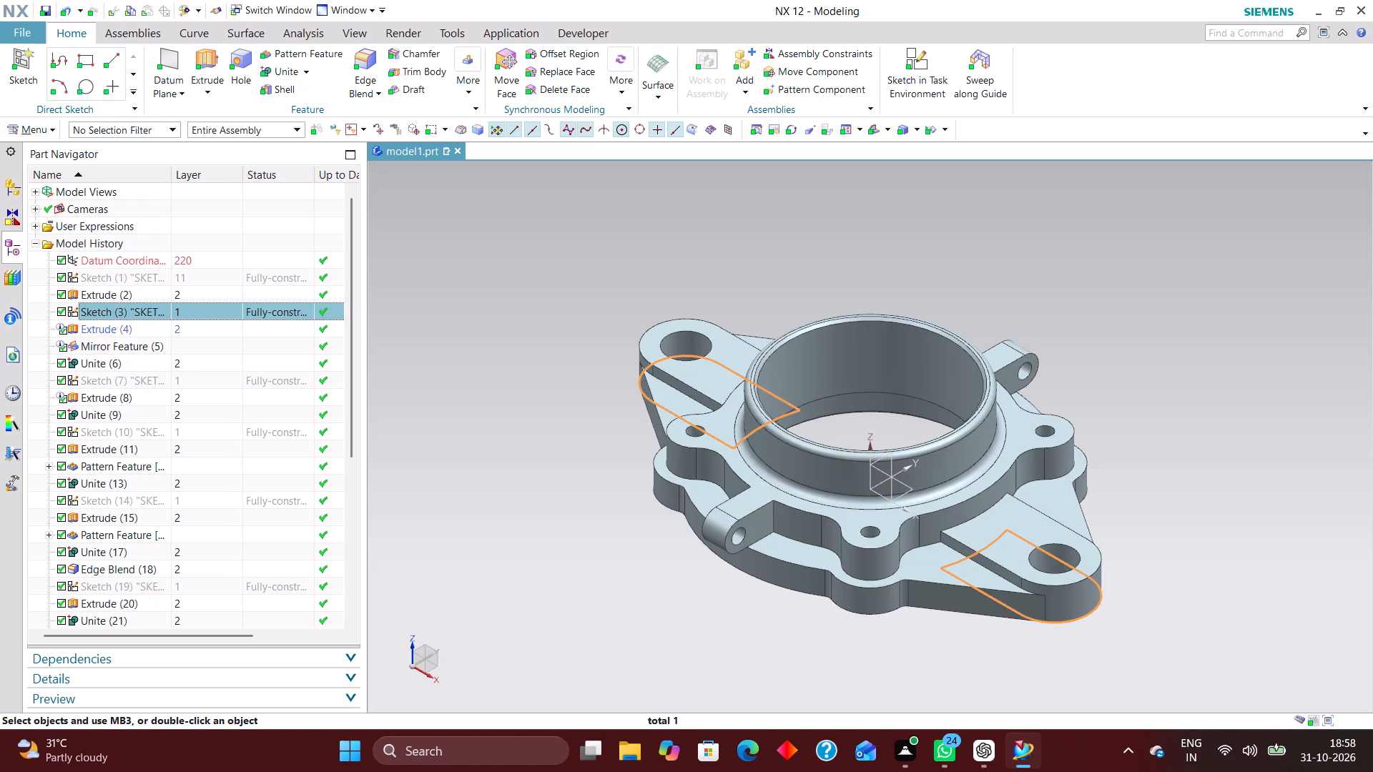
key(ctrl+j)
text(12)
key(Return)
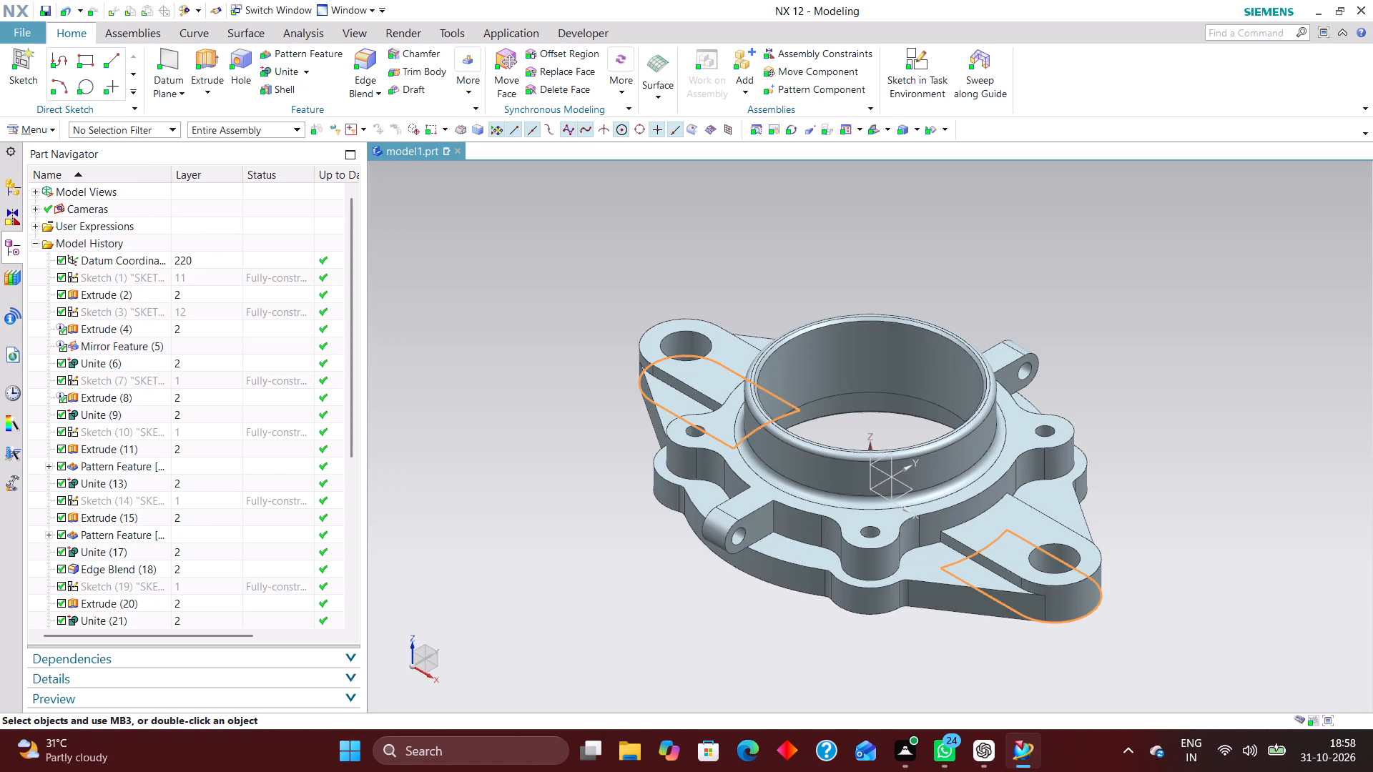
Move Sketch (7), the circle used by Extrude (8), to layer 13.
click(193, 384)
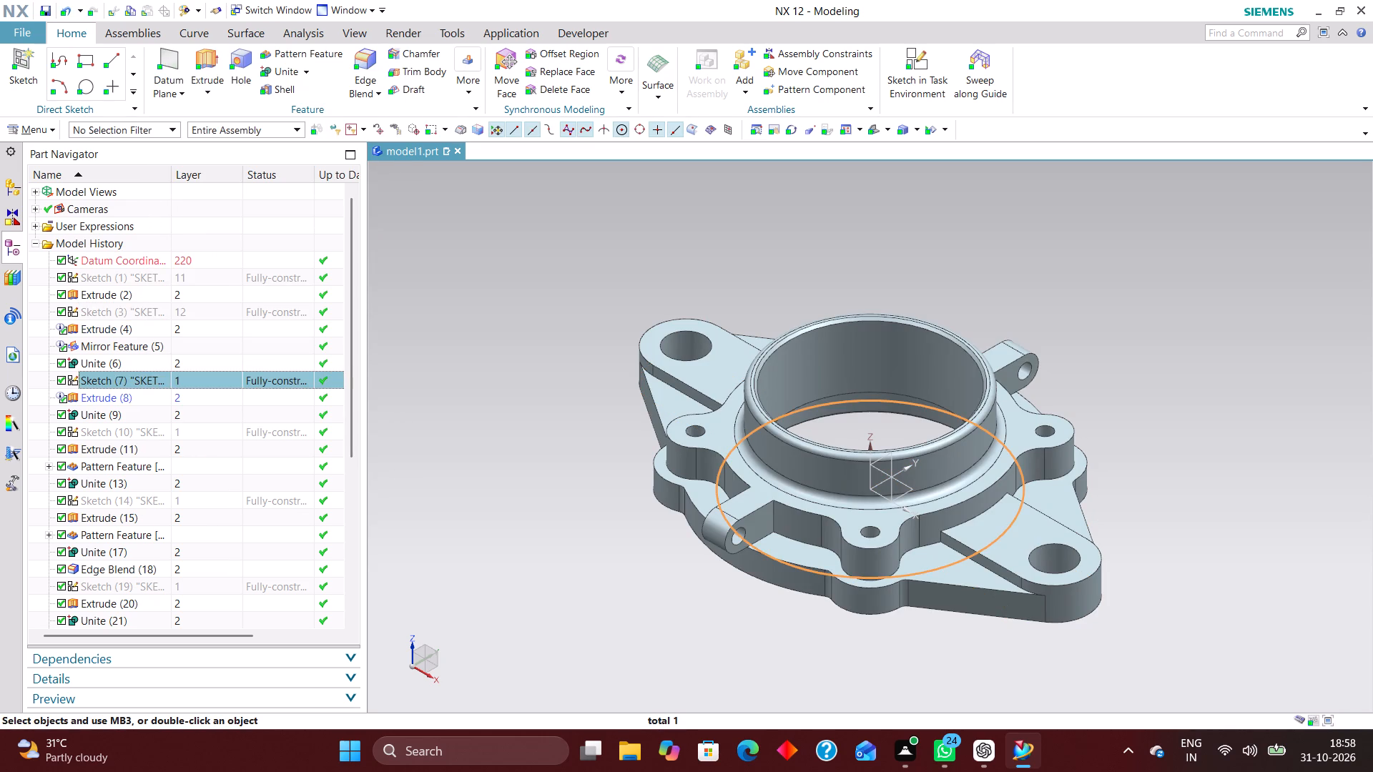
key(ctrl+j)
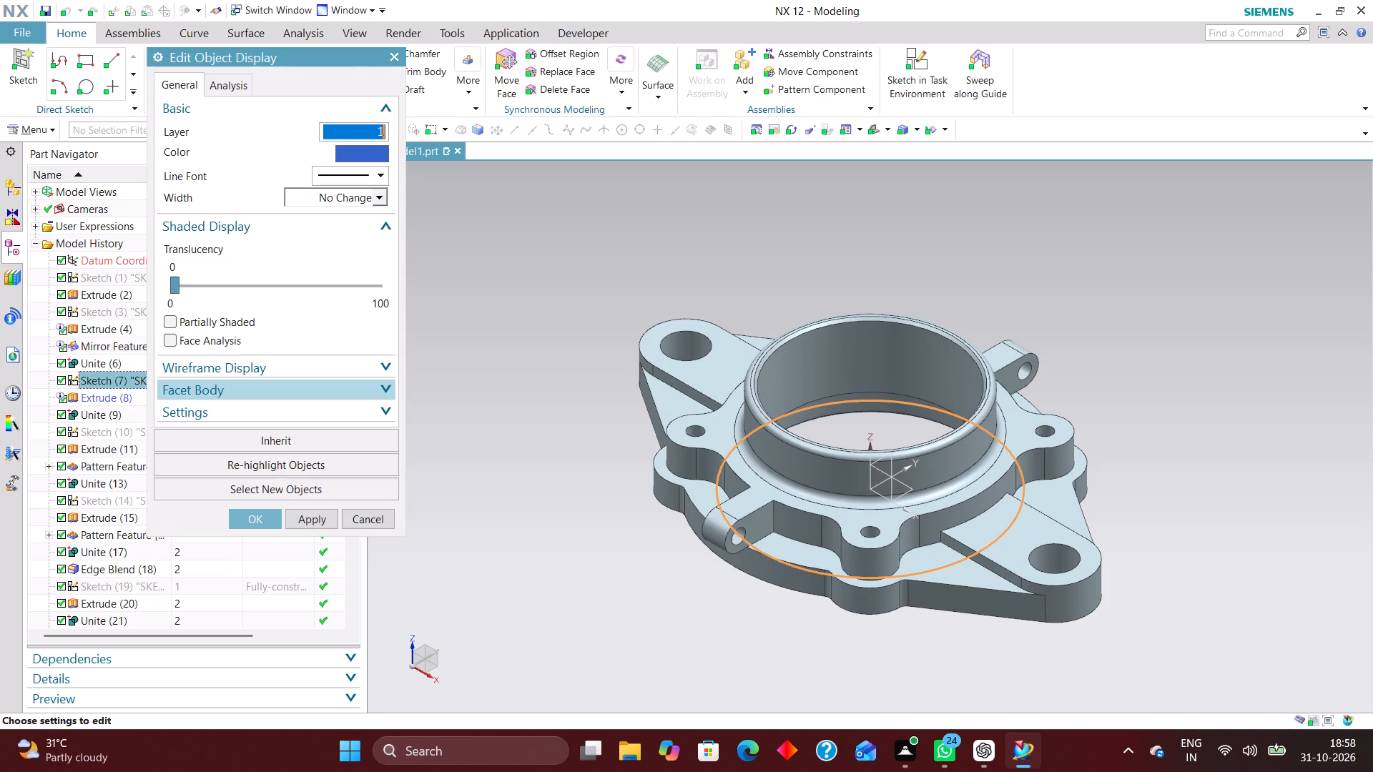
text(13)
key(Return)
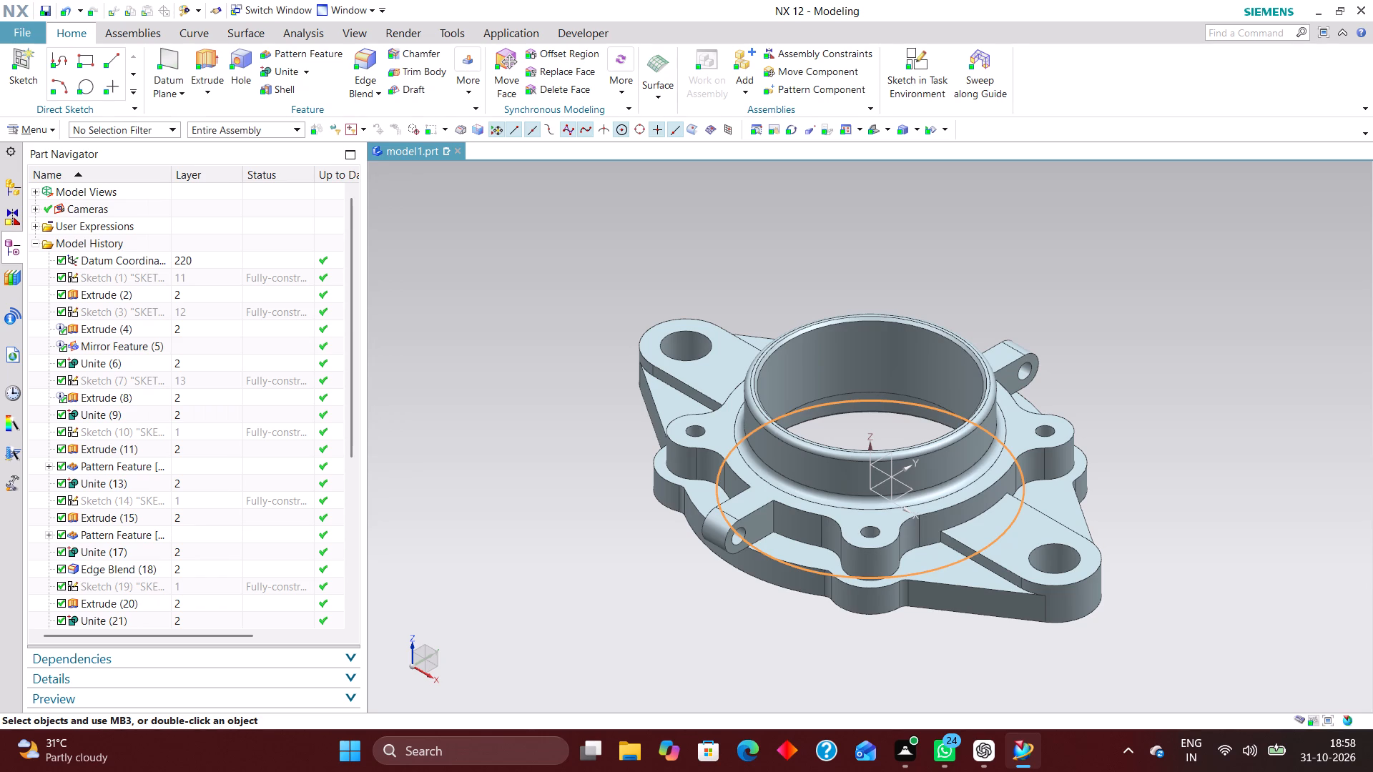
Move Sketch (10), the boss circle profile used by Extrude (11), to layer 14.
click(219, 437)
key(ctrl+j)
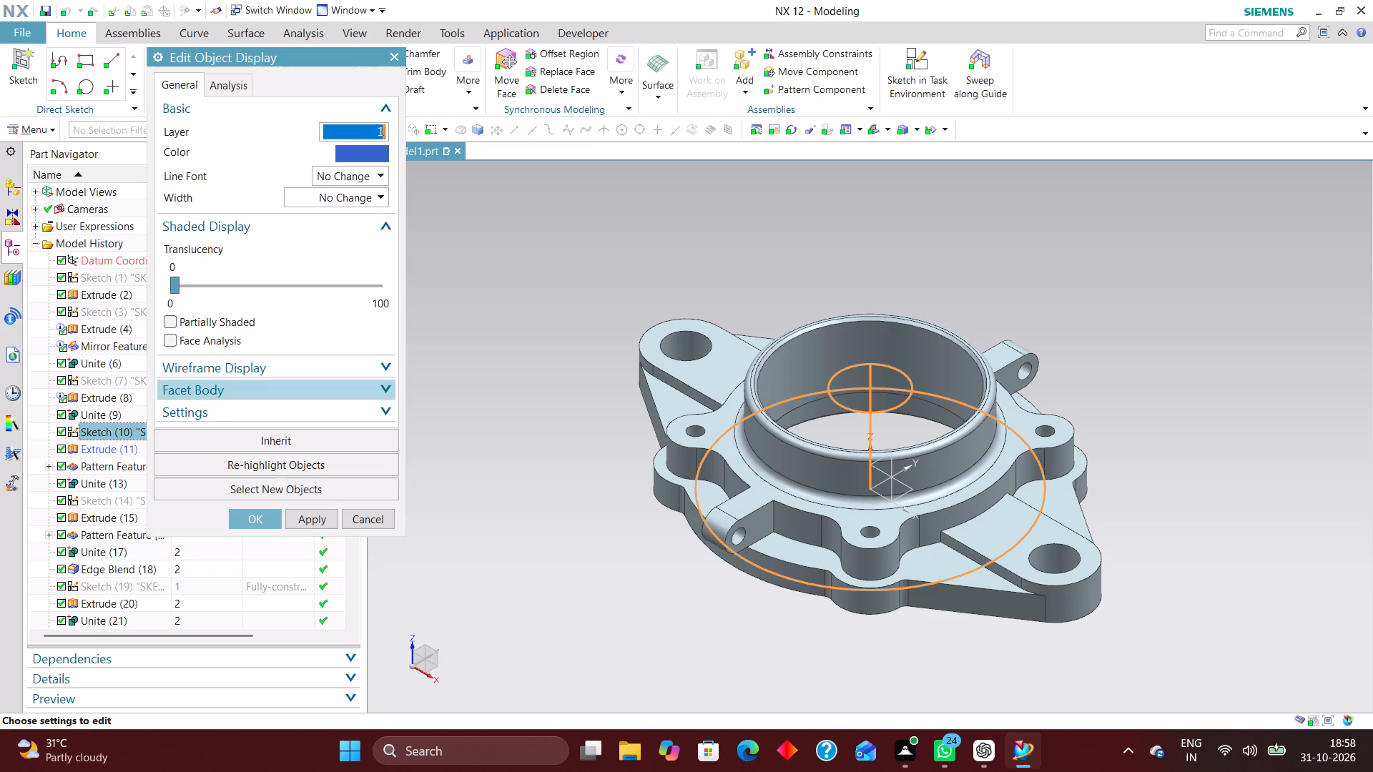
text(14)
key(Return)
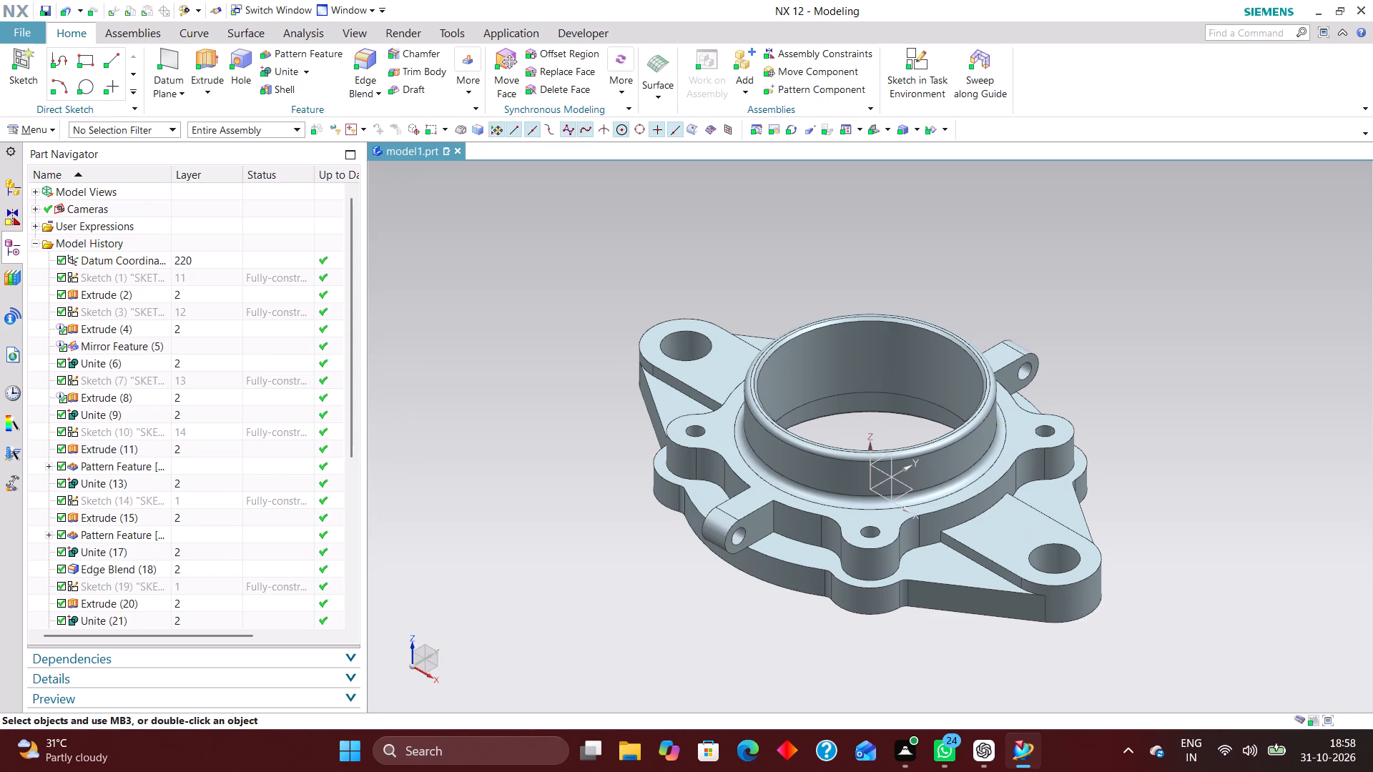
Move Sketch (14), the circle profile used by Extrude (15), to layer 15.
scroll(189, 443, down, 2)
click(189, 399)
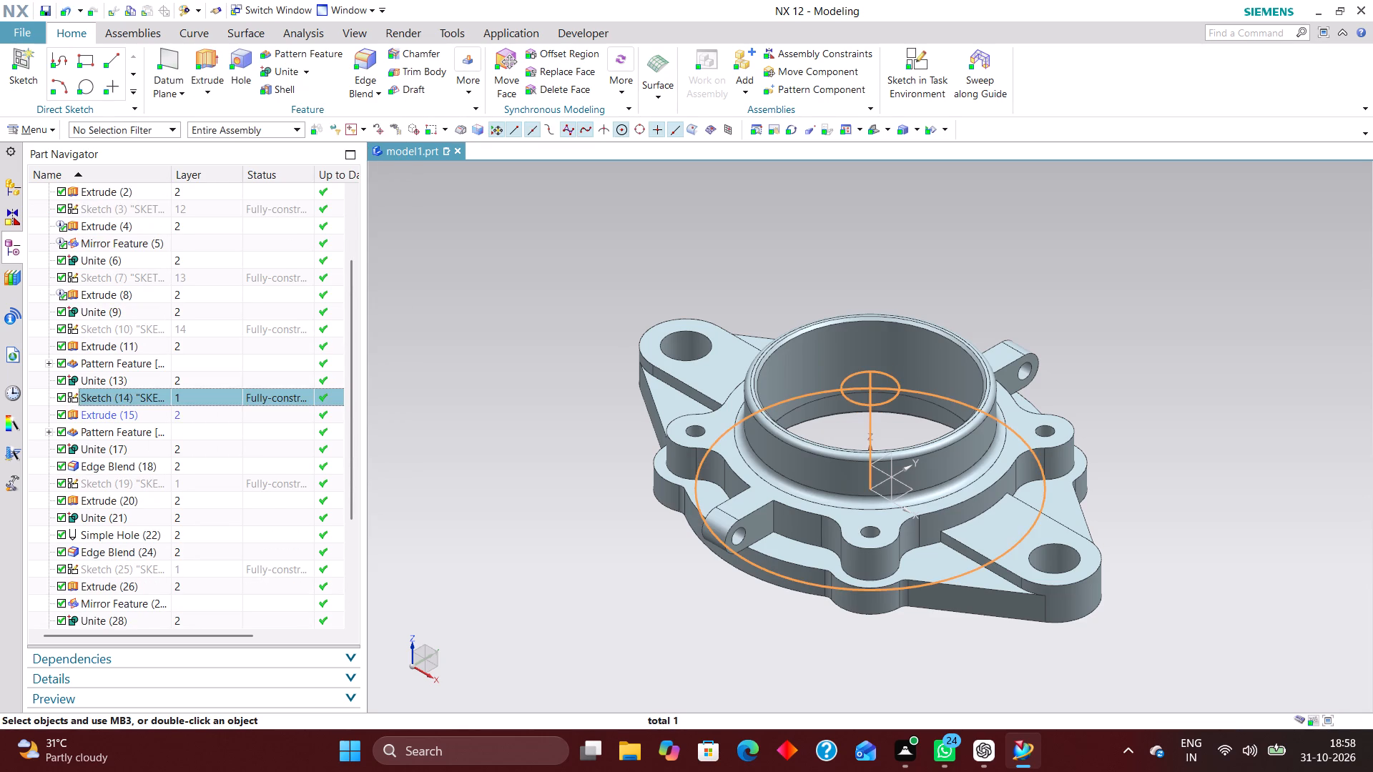
key(ctrl+j)
text(15)
key(Return)
Move Sketch (19), the collar circle used by Extrude (20), to layer 16.
click(203, 485)
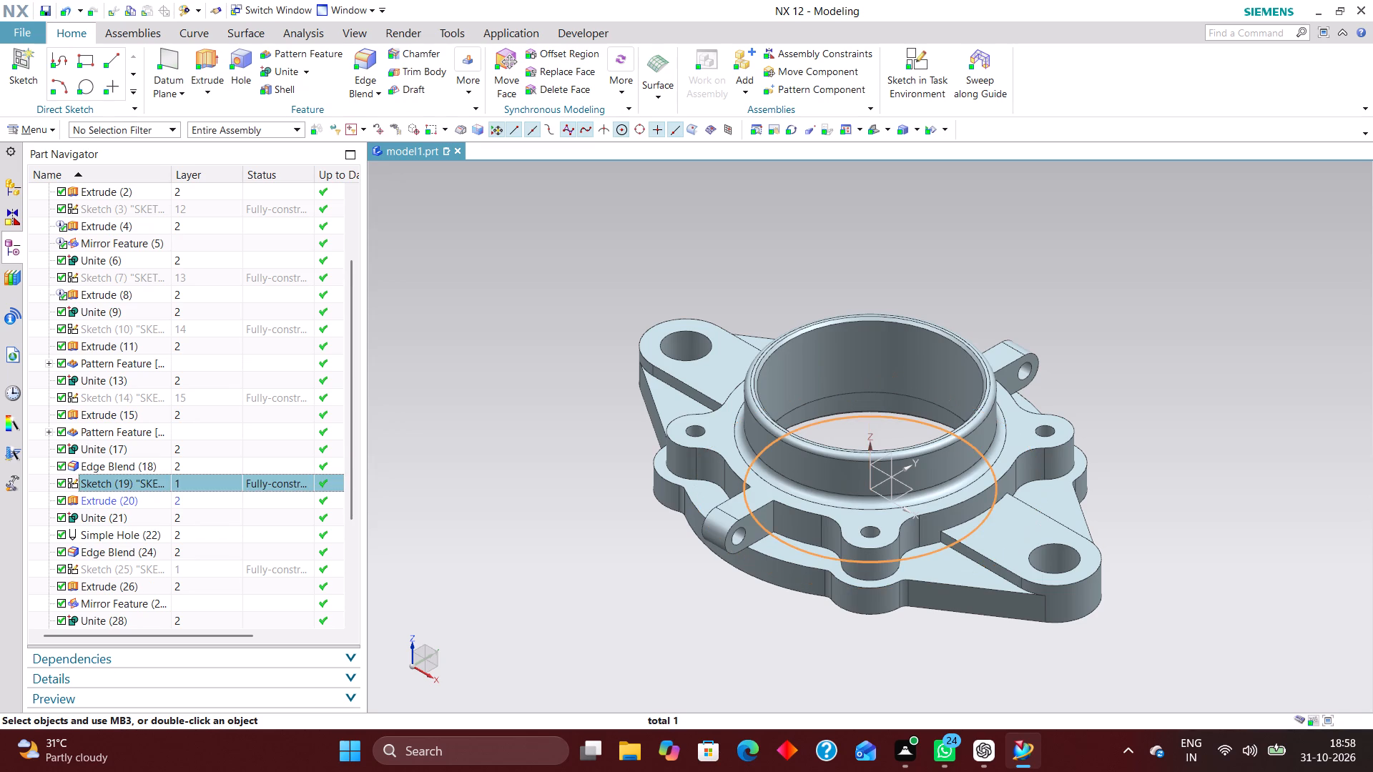
key(ctrl+j)
text(16)
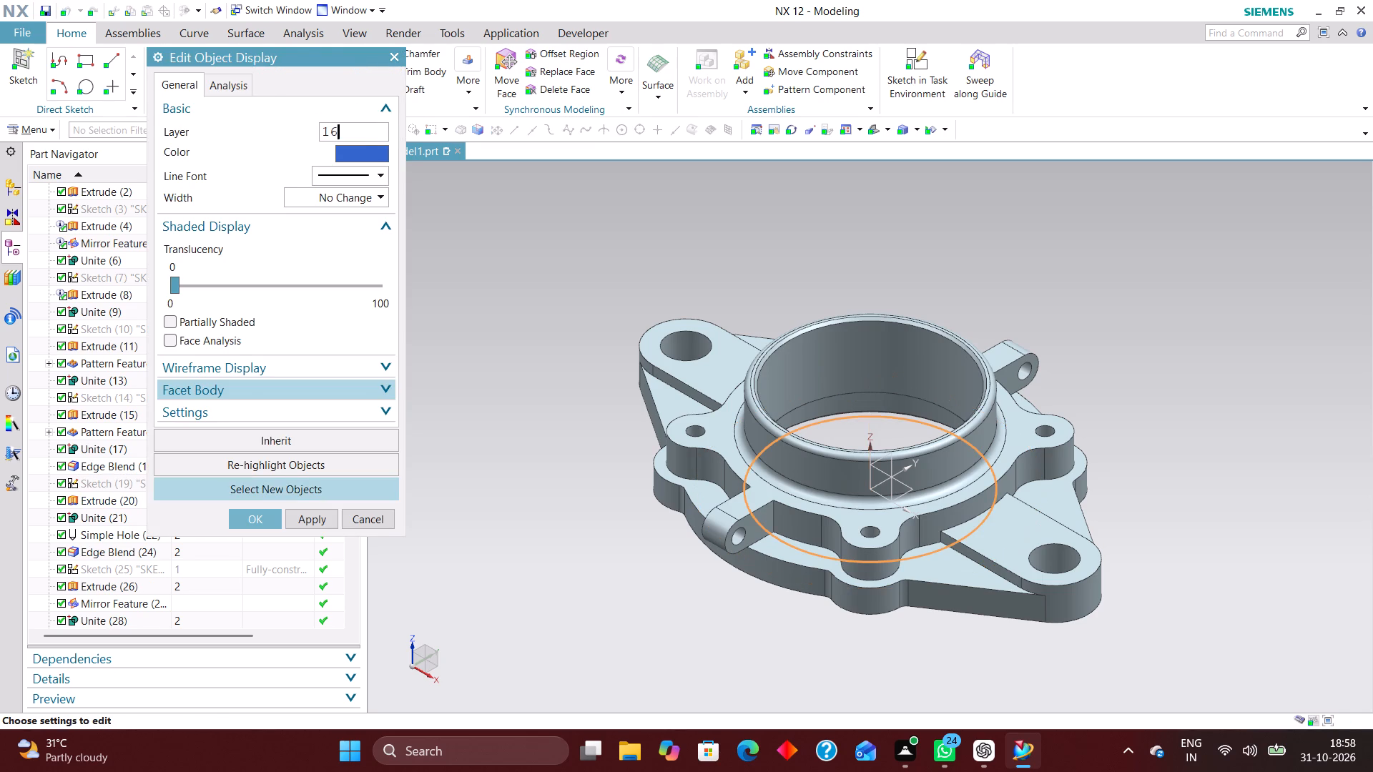
key(Return)
Move Sketch (25), the profile of the small side lug, to layer 17.
scroll(219, 503, down, 2)
click(190, 459)
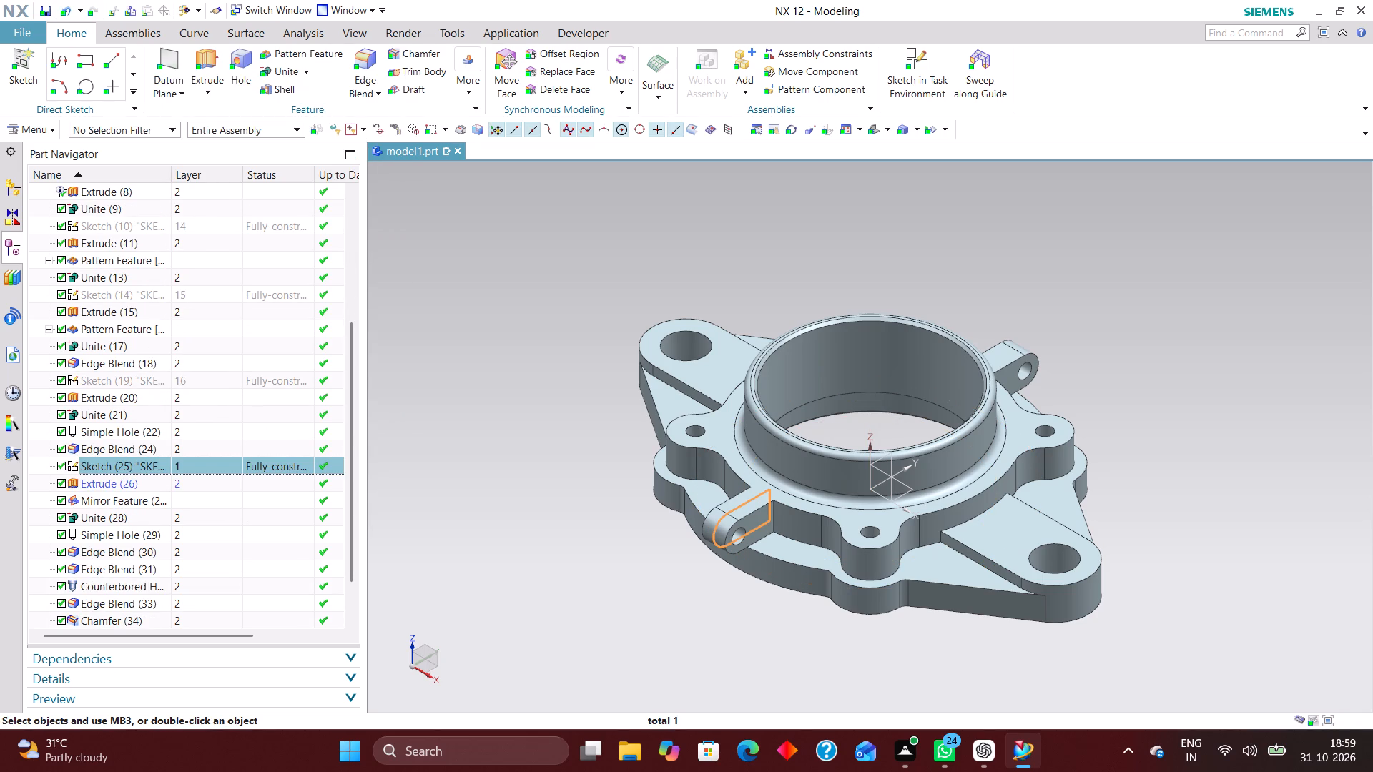
key(ctrl+j)
key(1)
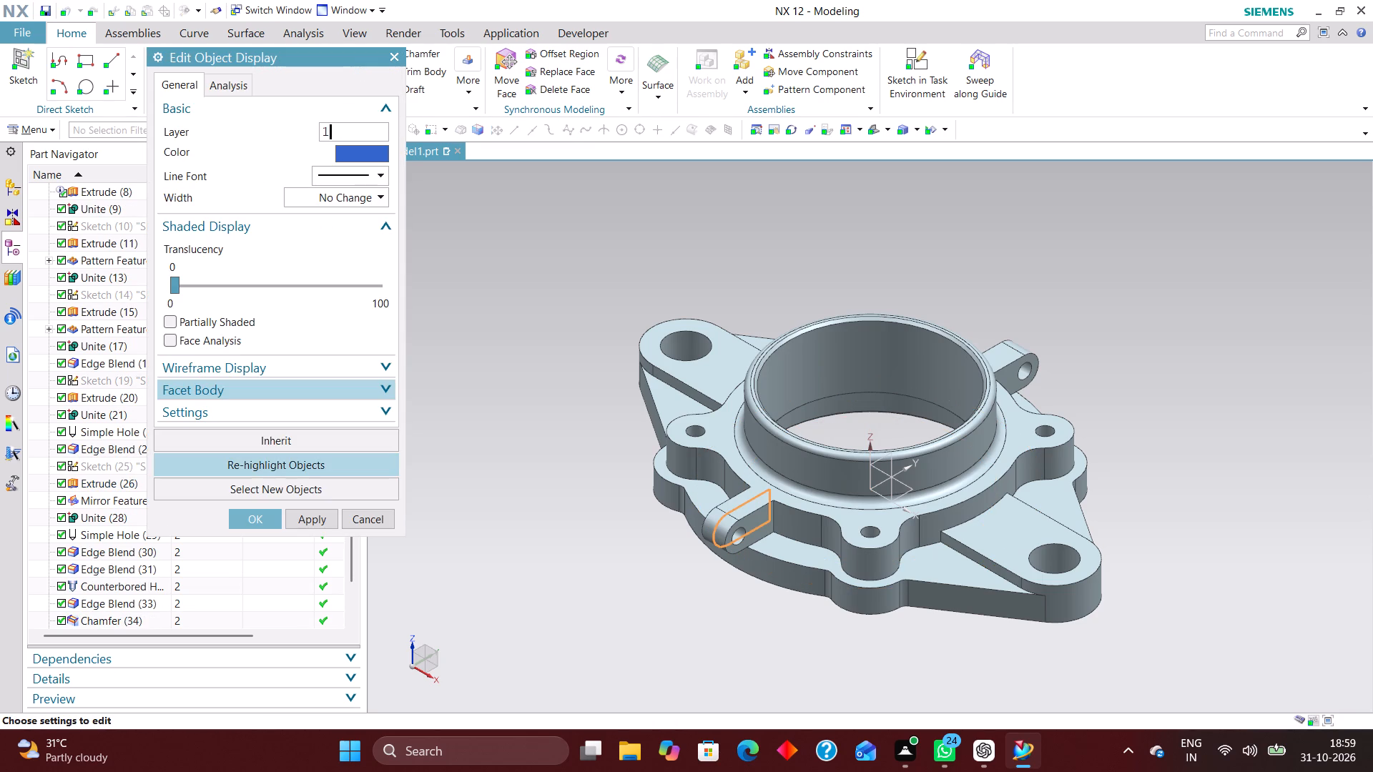
key(7)
key(Return)
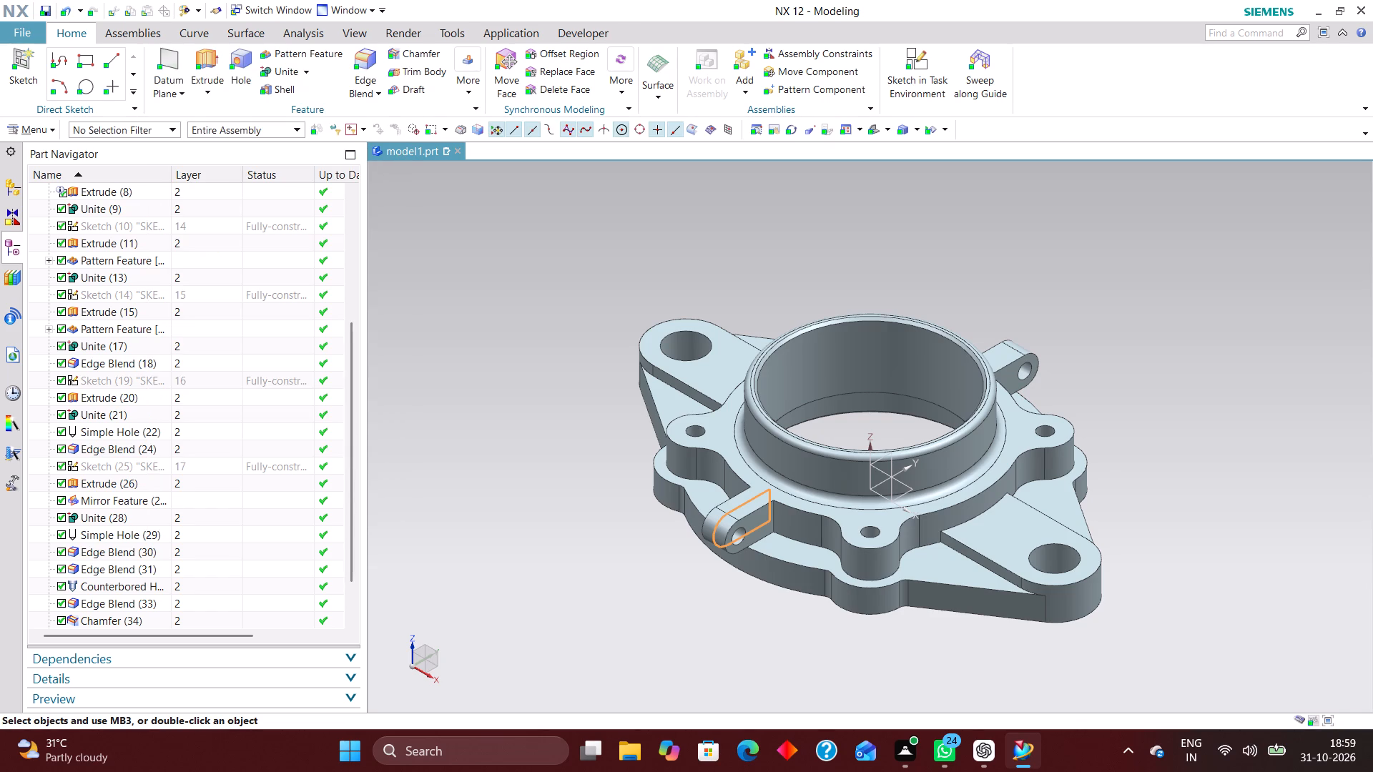
Inspect Extrude (4), the mounting ear, using Edit with Rollback and accept its existing parameters.
scroll(247, 445, down, 5)
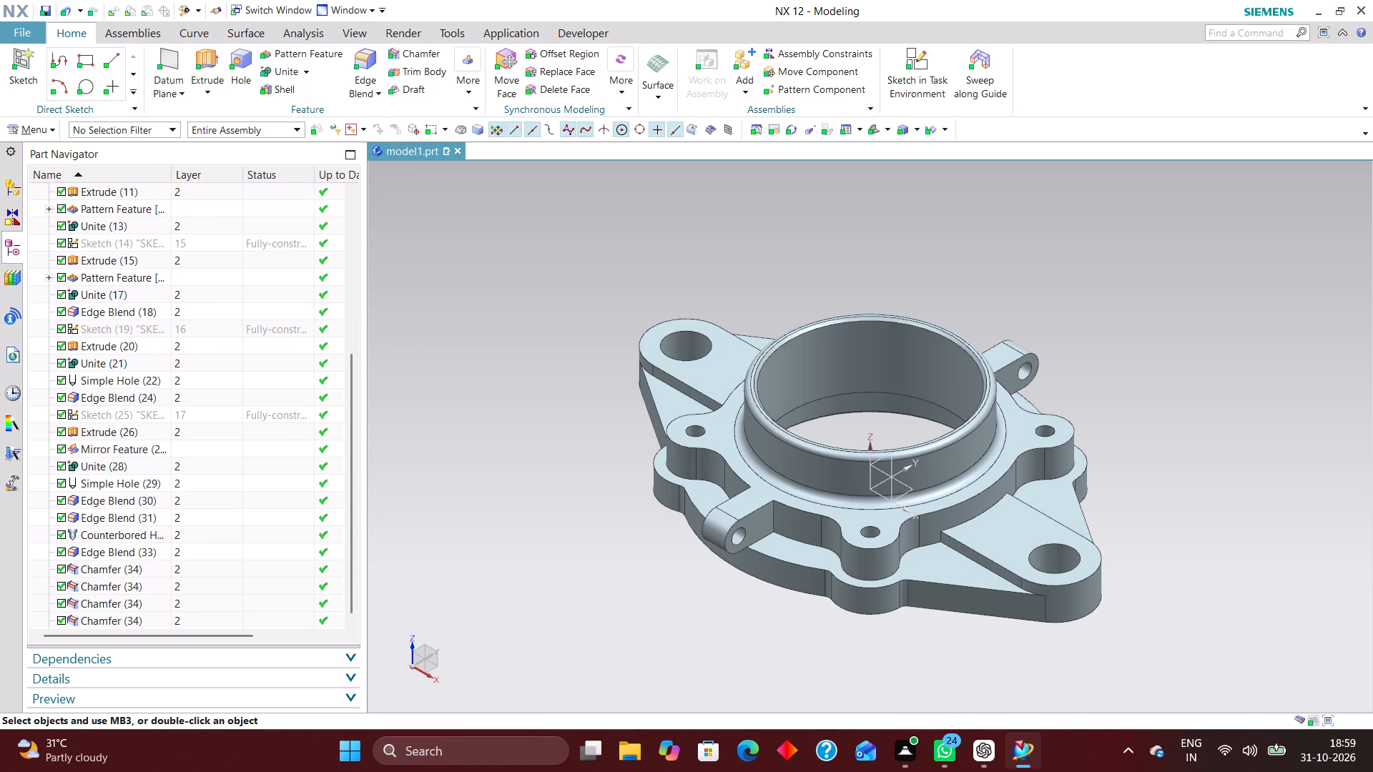
scroll(104, 387, up, 8)
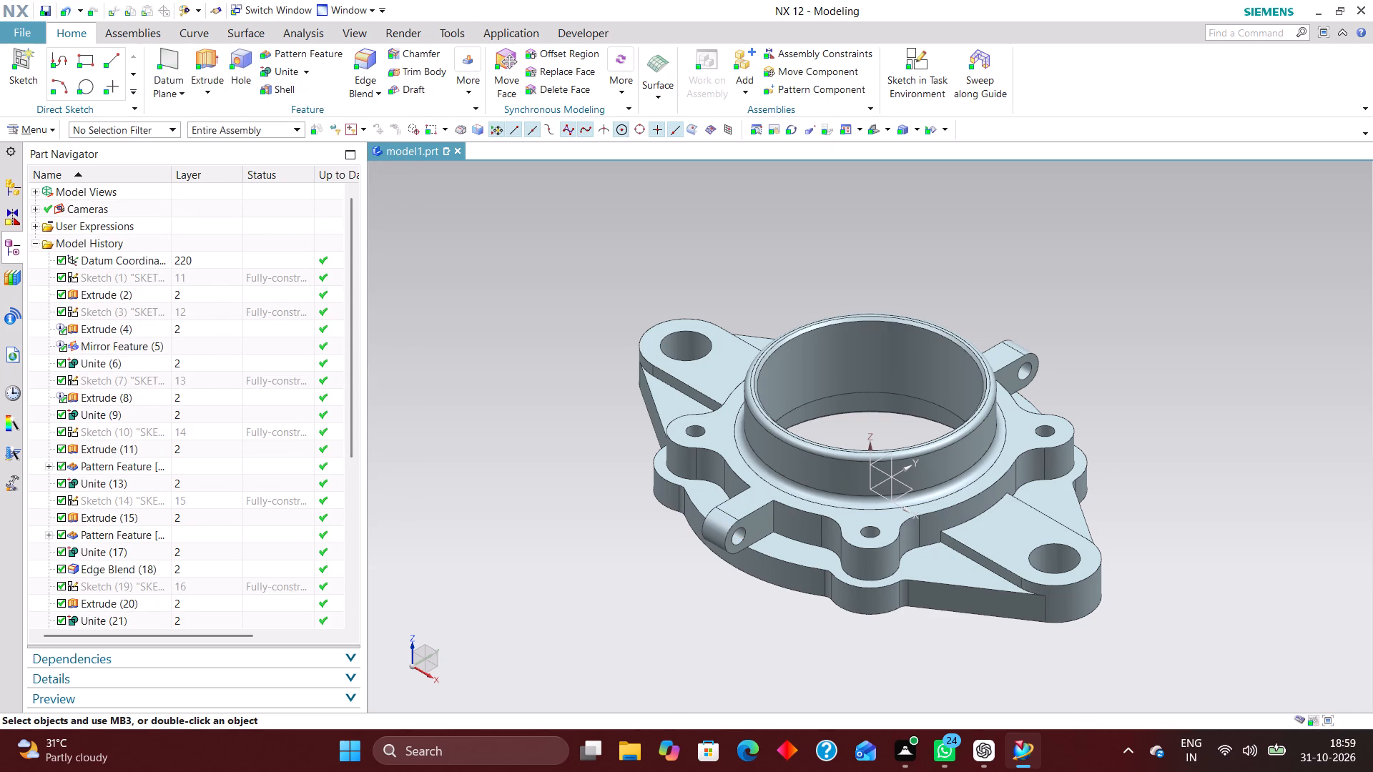
click(102, 330)
right_click(102, 330)
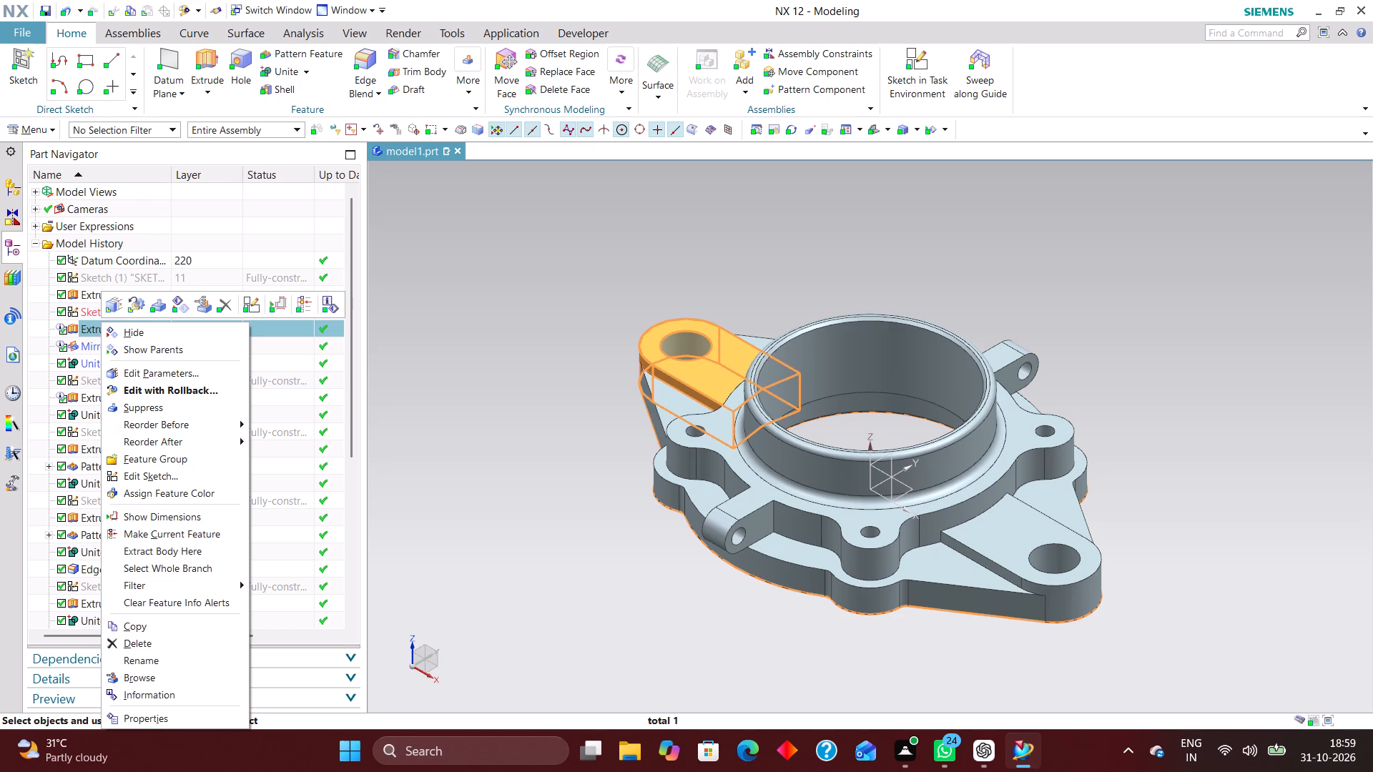
click(165, 392)
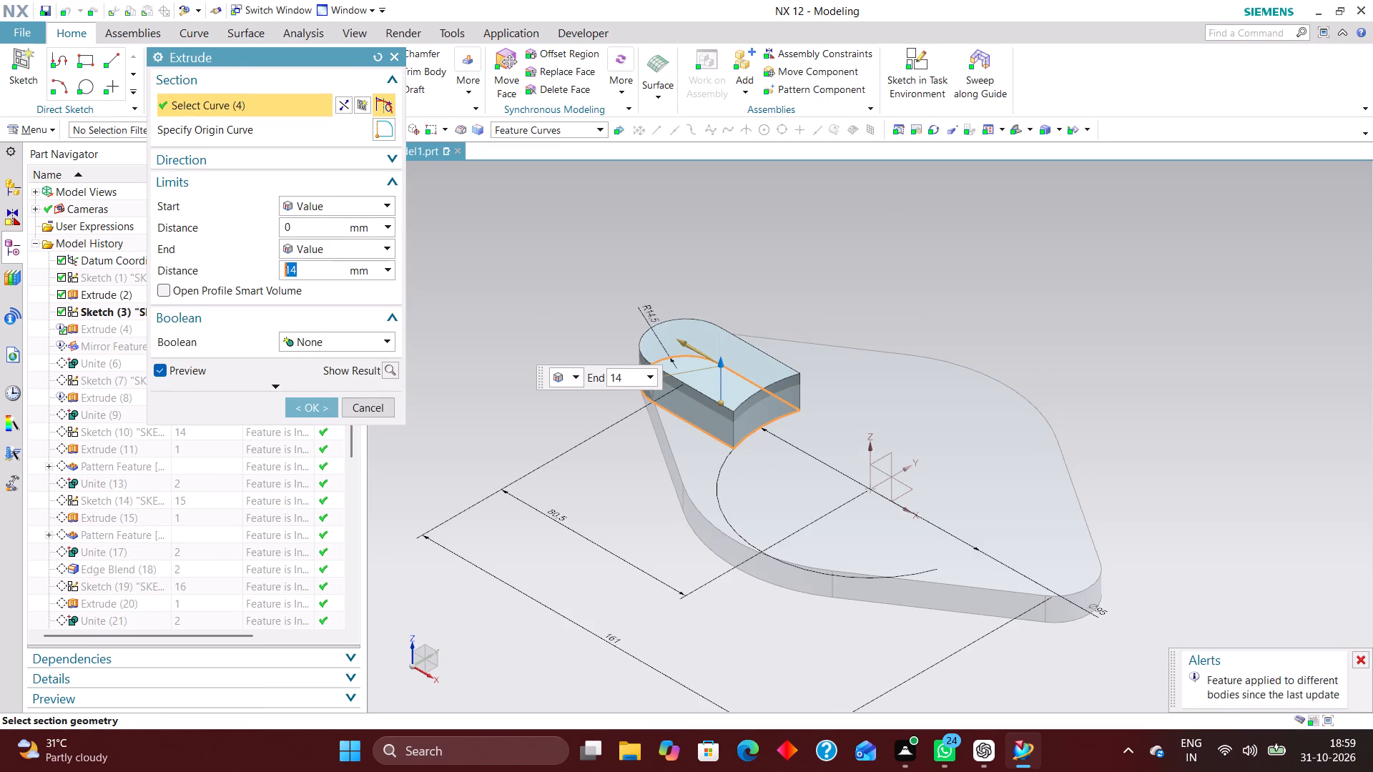
click(318, 404)
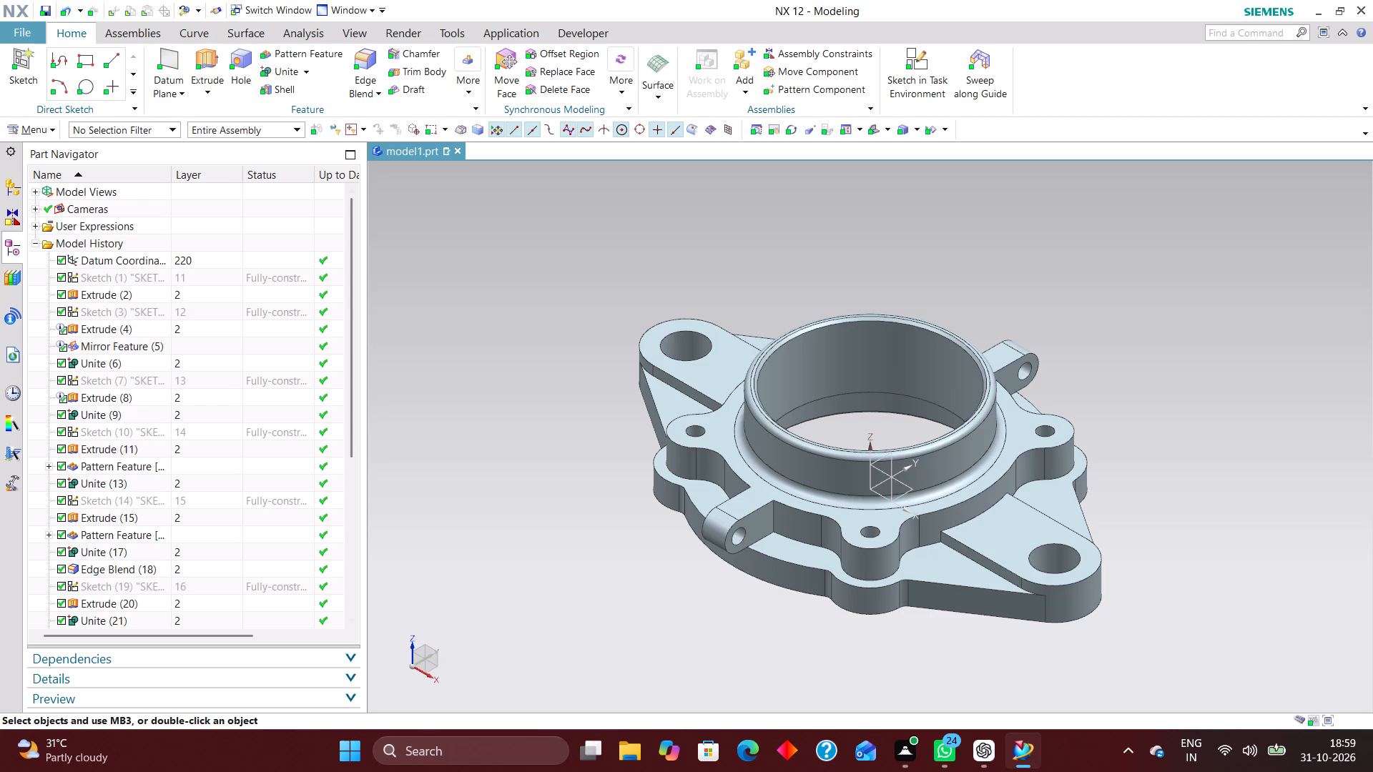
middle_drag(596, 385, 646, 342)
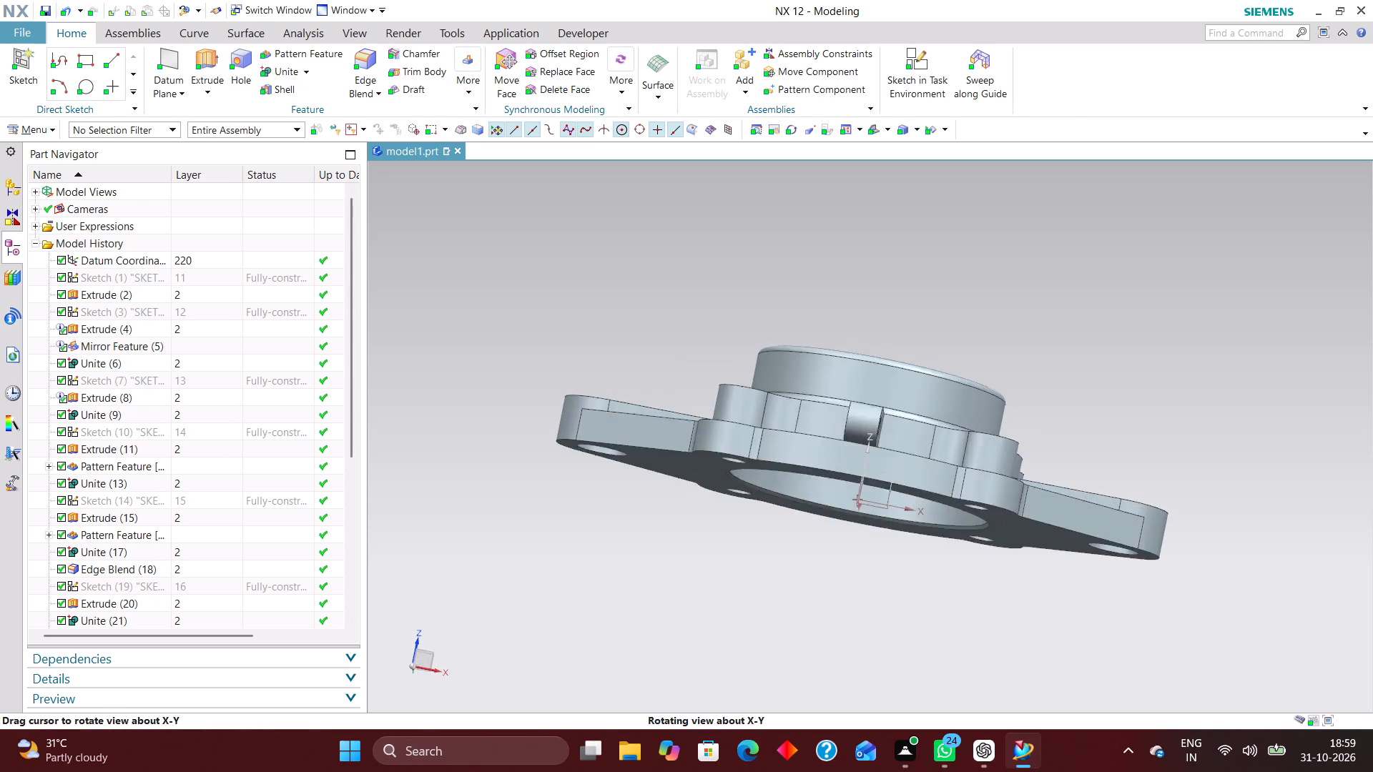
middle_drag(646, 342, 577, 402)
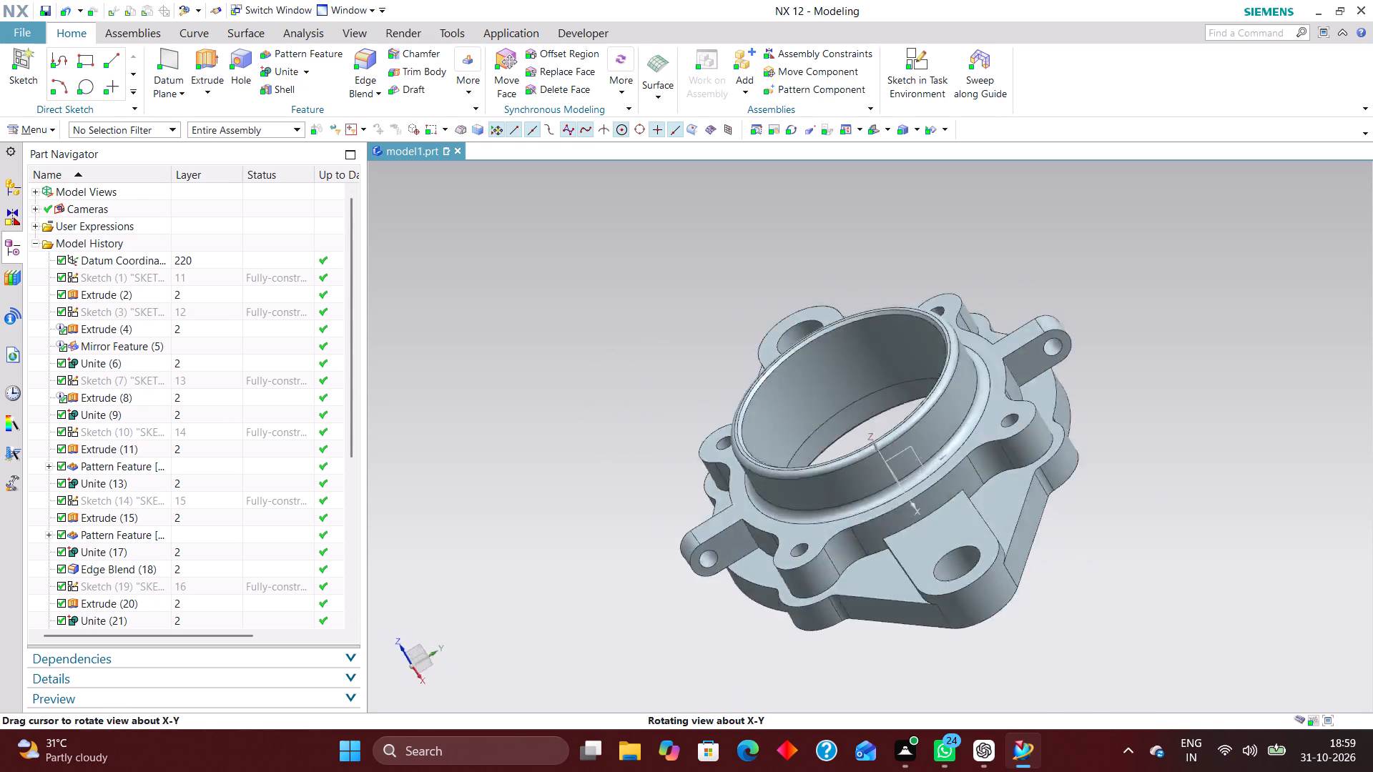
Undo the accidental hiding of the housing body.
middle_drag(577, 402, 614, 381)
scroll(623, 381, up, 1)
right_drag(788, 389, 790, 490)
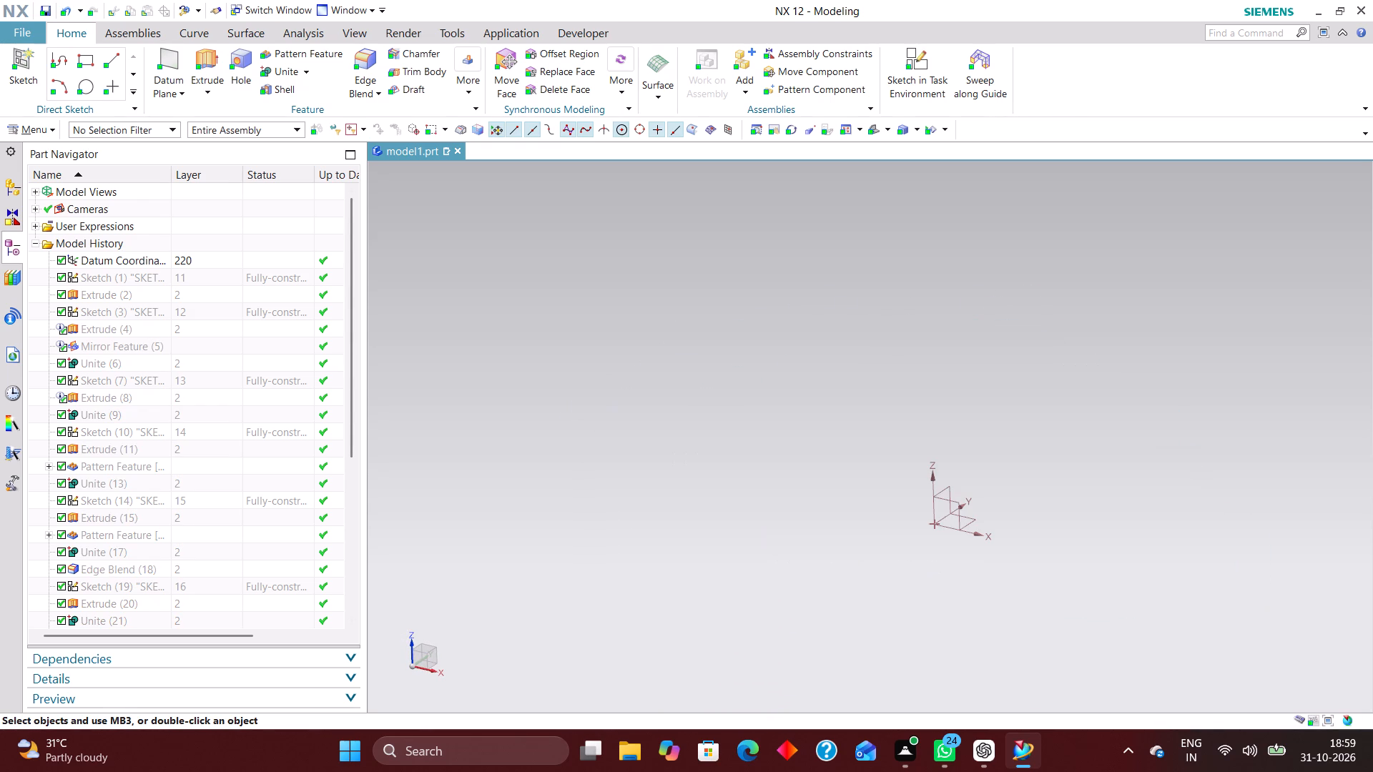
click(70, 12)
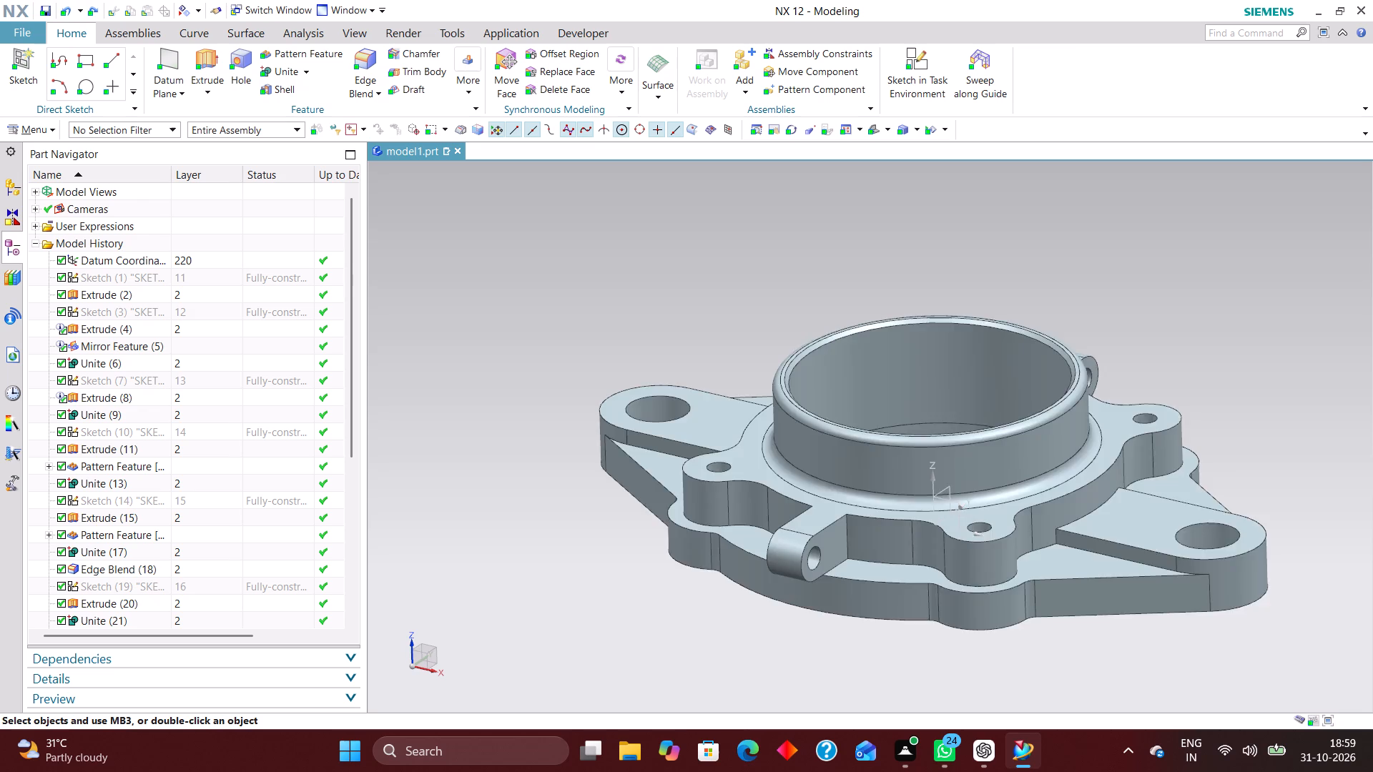
Examine the flanged housing's collar, mounting ears, bolt bosses and side lugs from several viewing angles.
scroll(795, 308, down, 2)
middle_drag(914, 375, 916, 402)
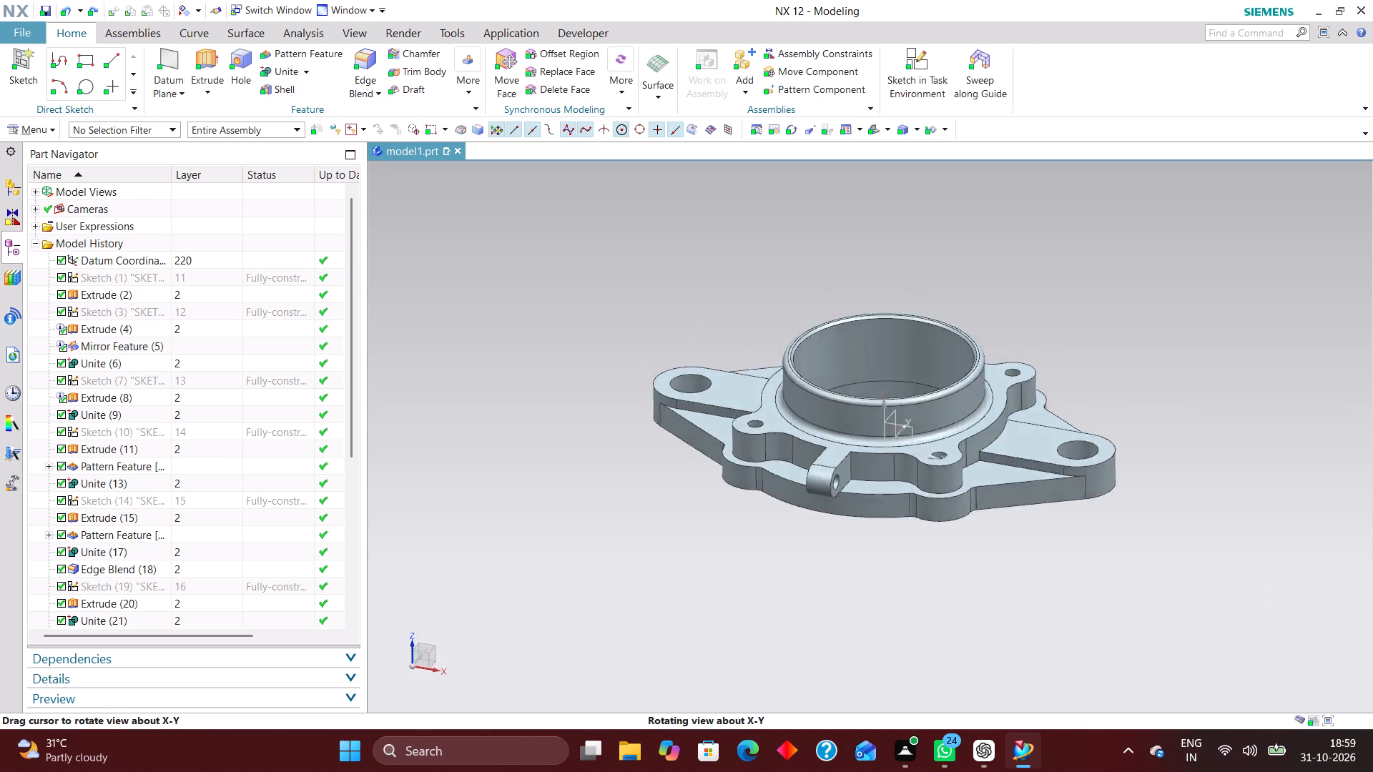
middle_drag(916, 402, 923, 405)
scroll(895, 357, up, 5)
scroll(889, 346, down, 5)
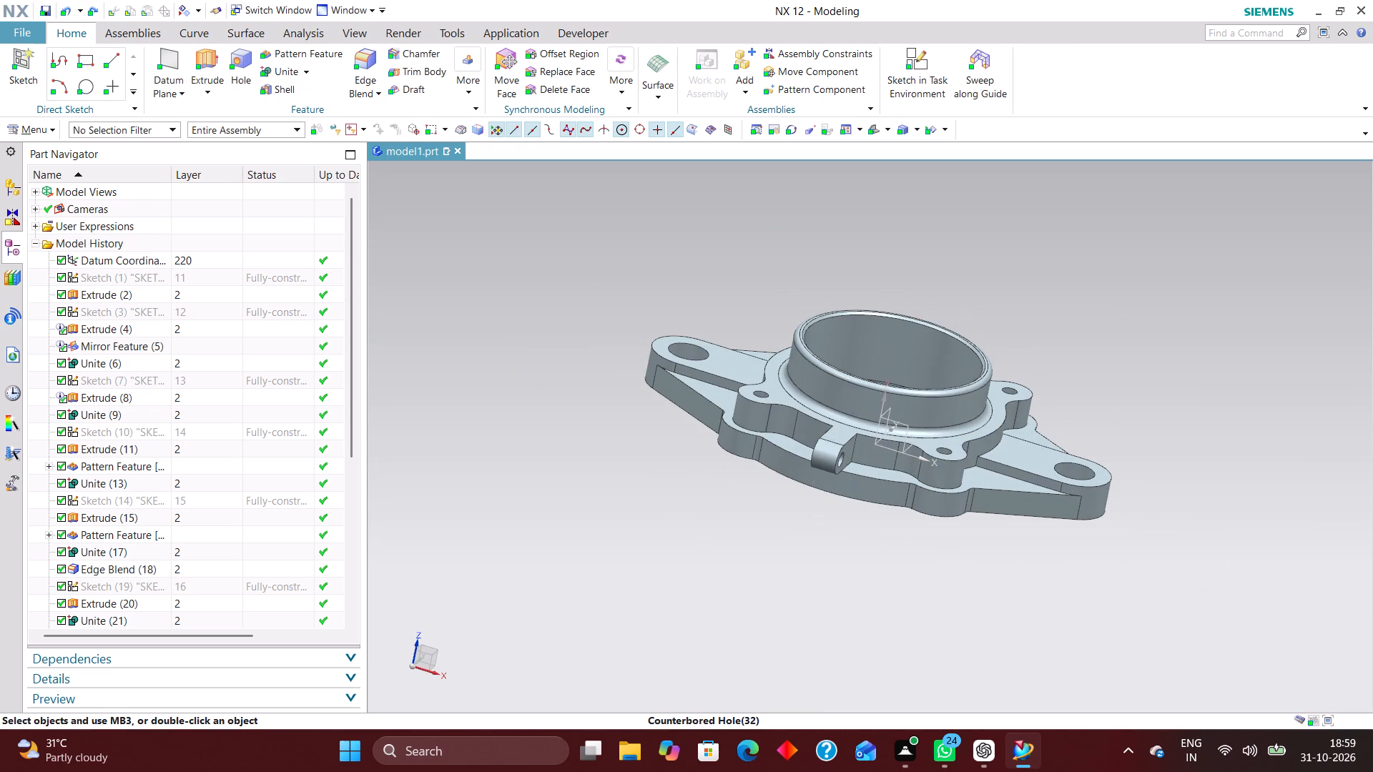
click(877, 129)
scroll(771, 332, down, 3)
scroll(675, 300, up, 1)
middle_drag(704, 324, 727, 332)
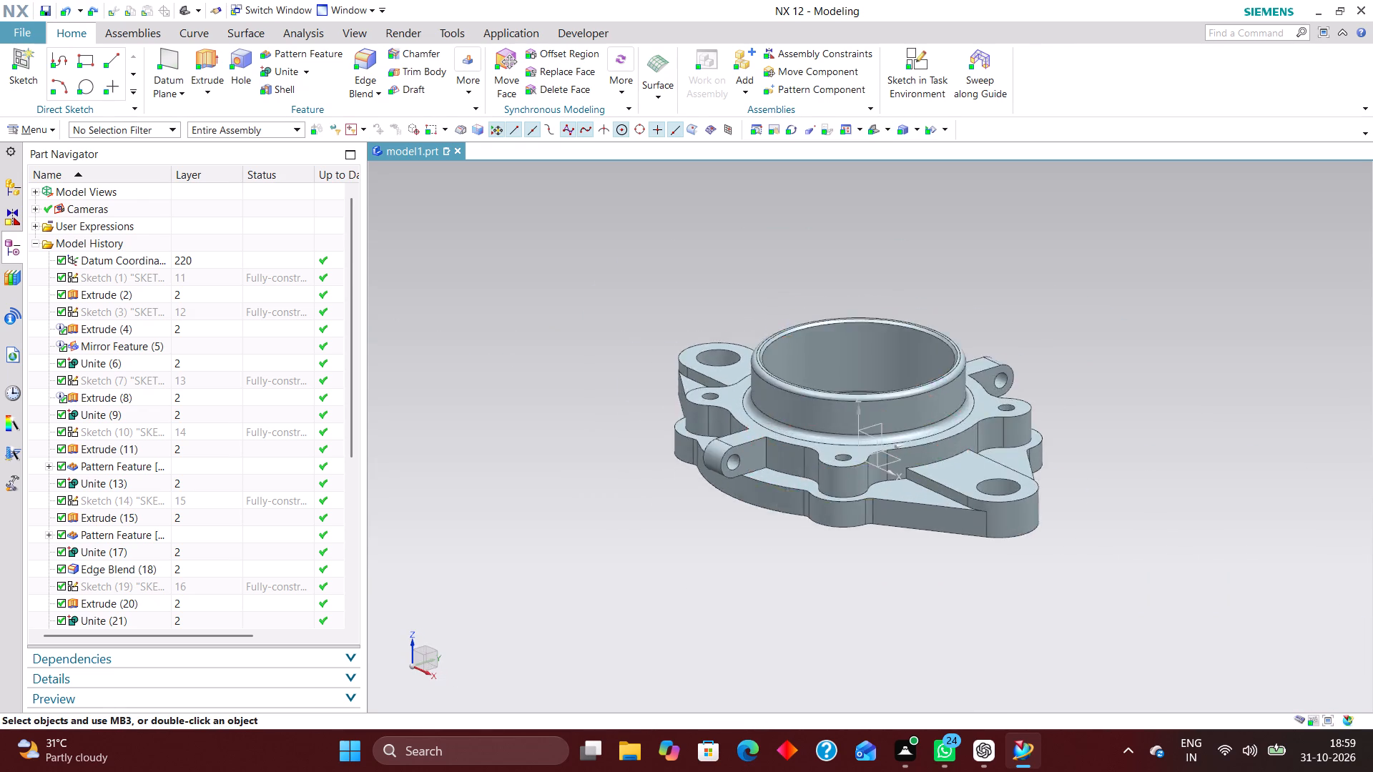
middle_drag(727, 332, 744, 519)
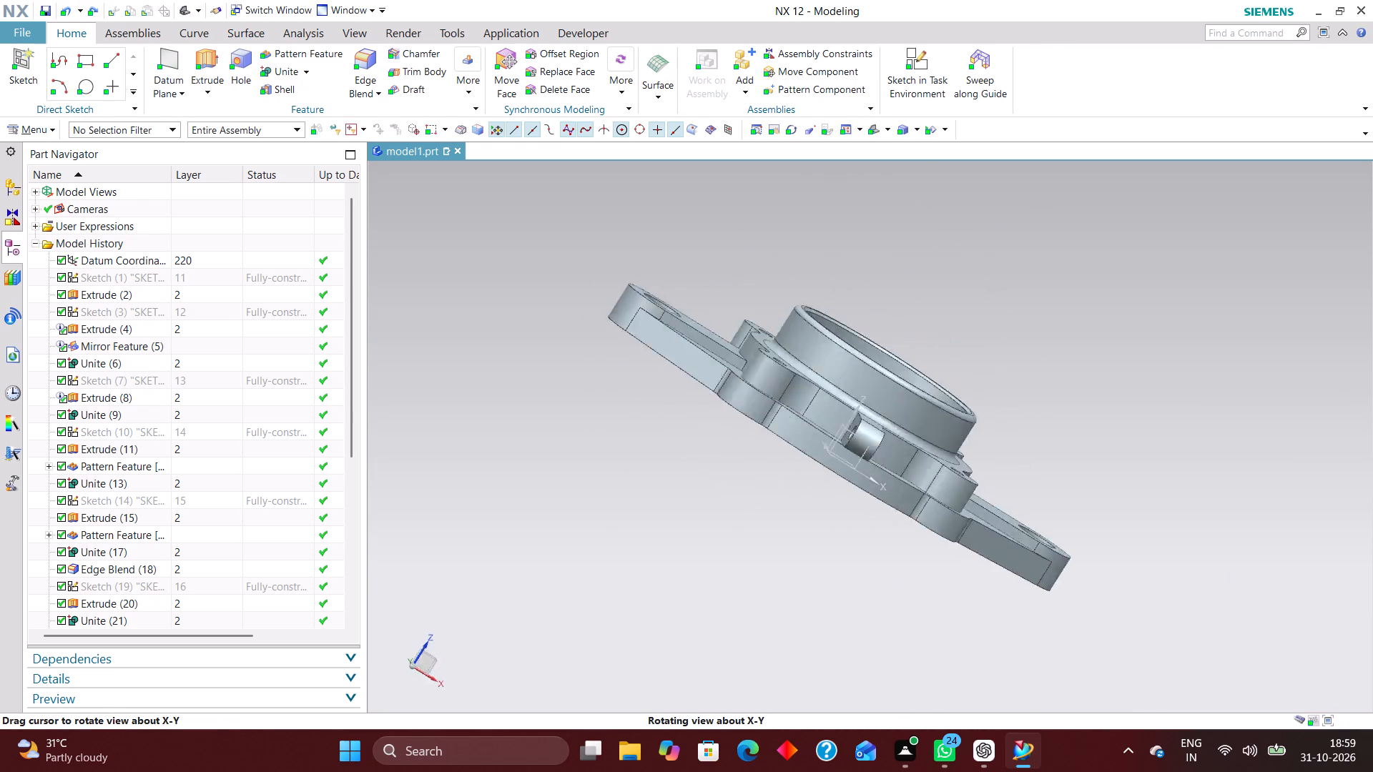
middle_drag(744, 519, 794, 561)
scroll(799, 475, up, 1)
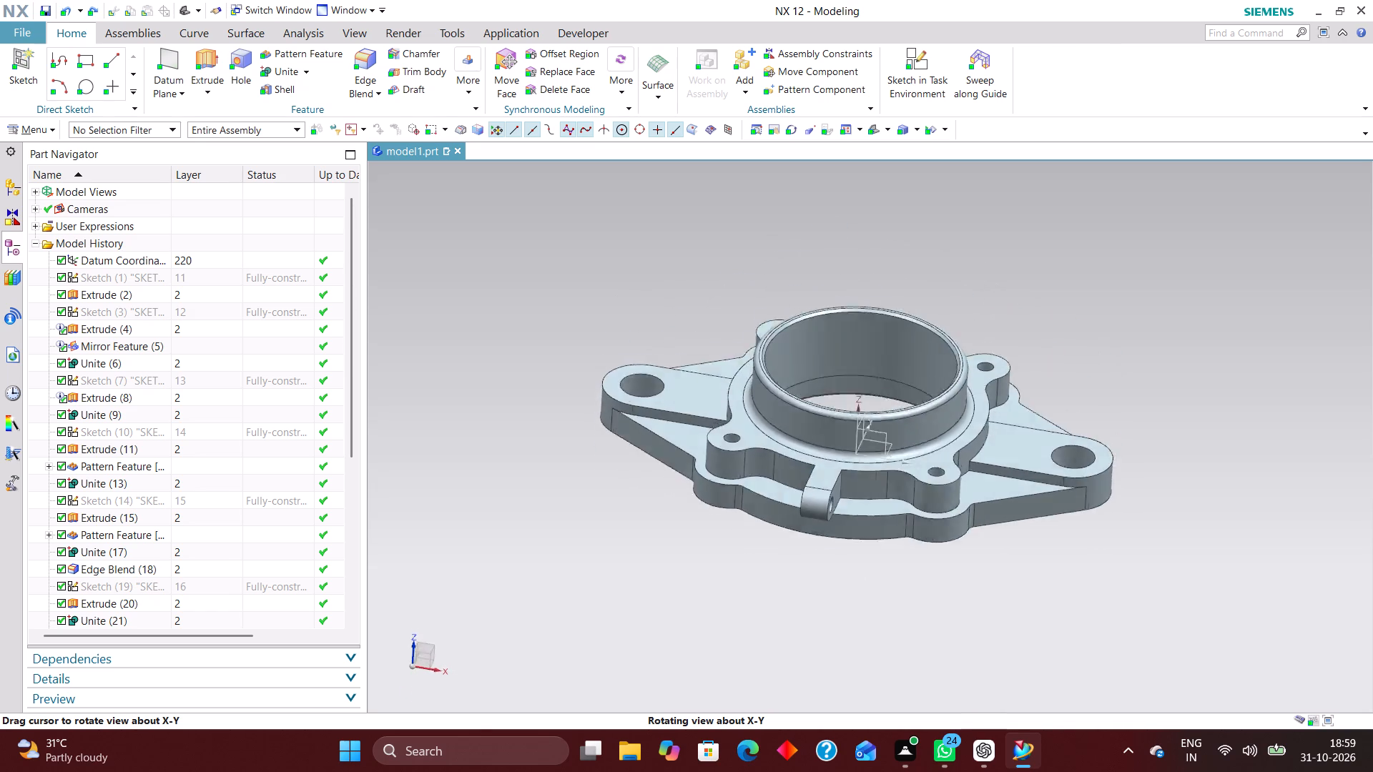
middle_drag(794, 561, 799, 577)
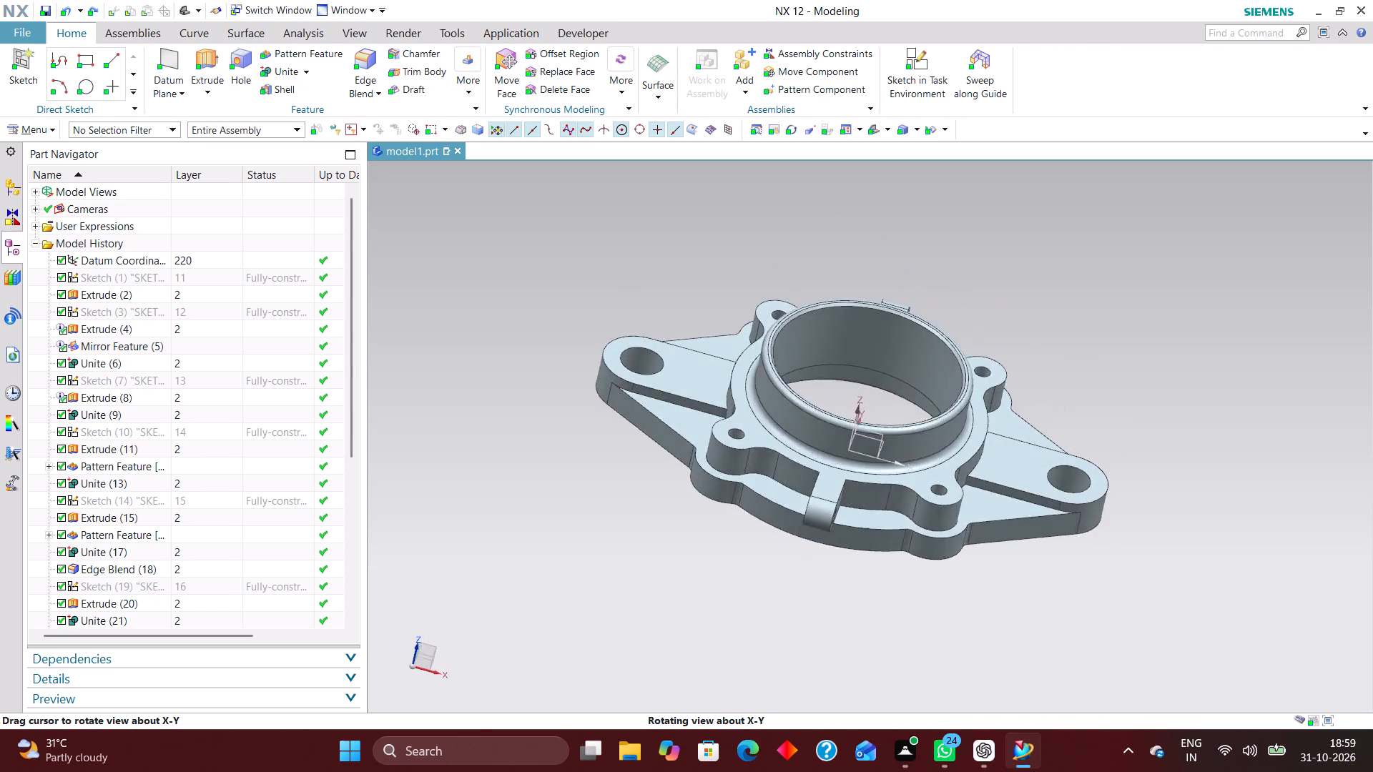
middle_drag(799, 577, 778, 593)
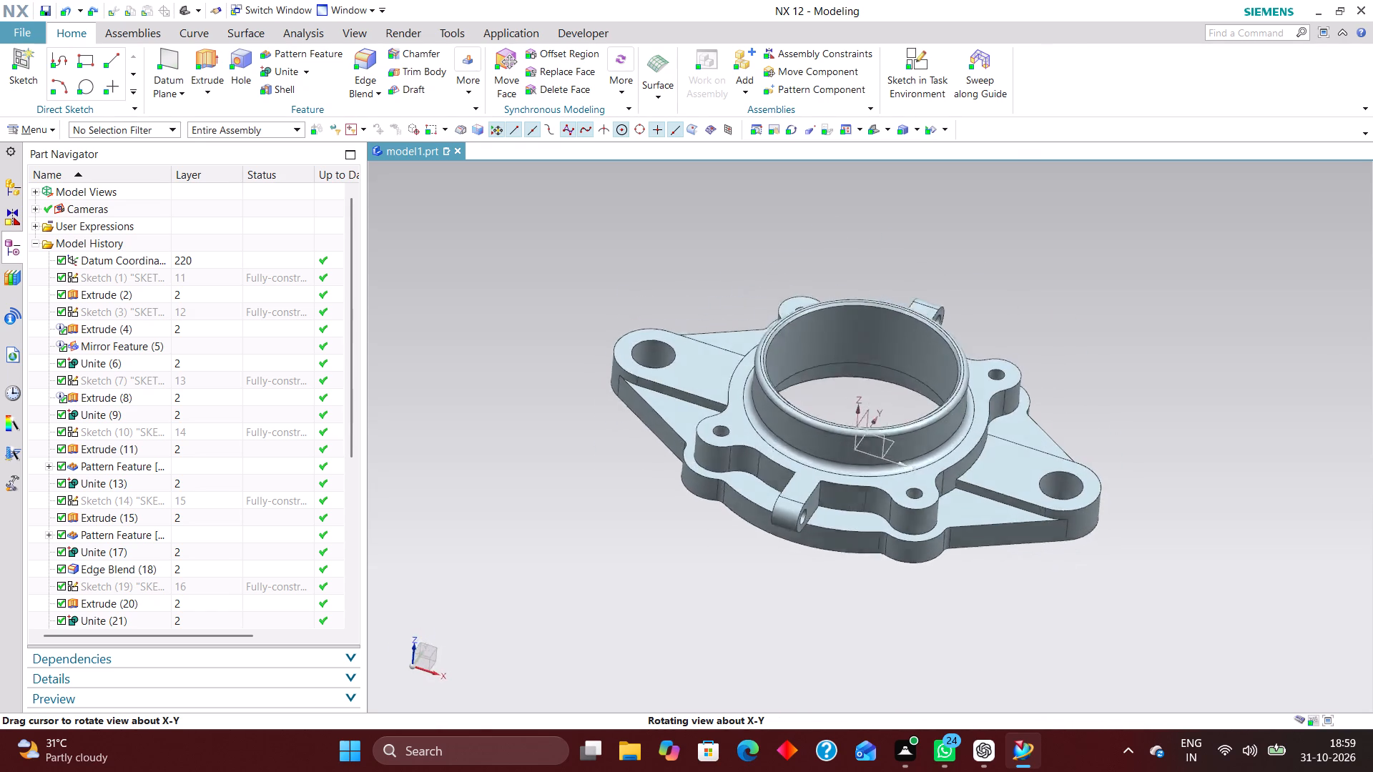
middle_drag(778, 593, 774, 635)
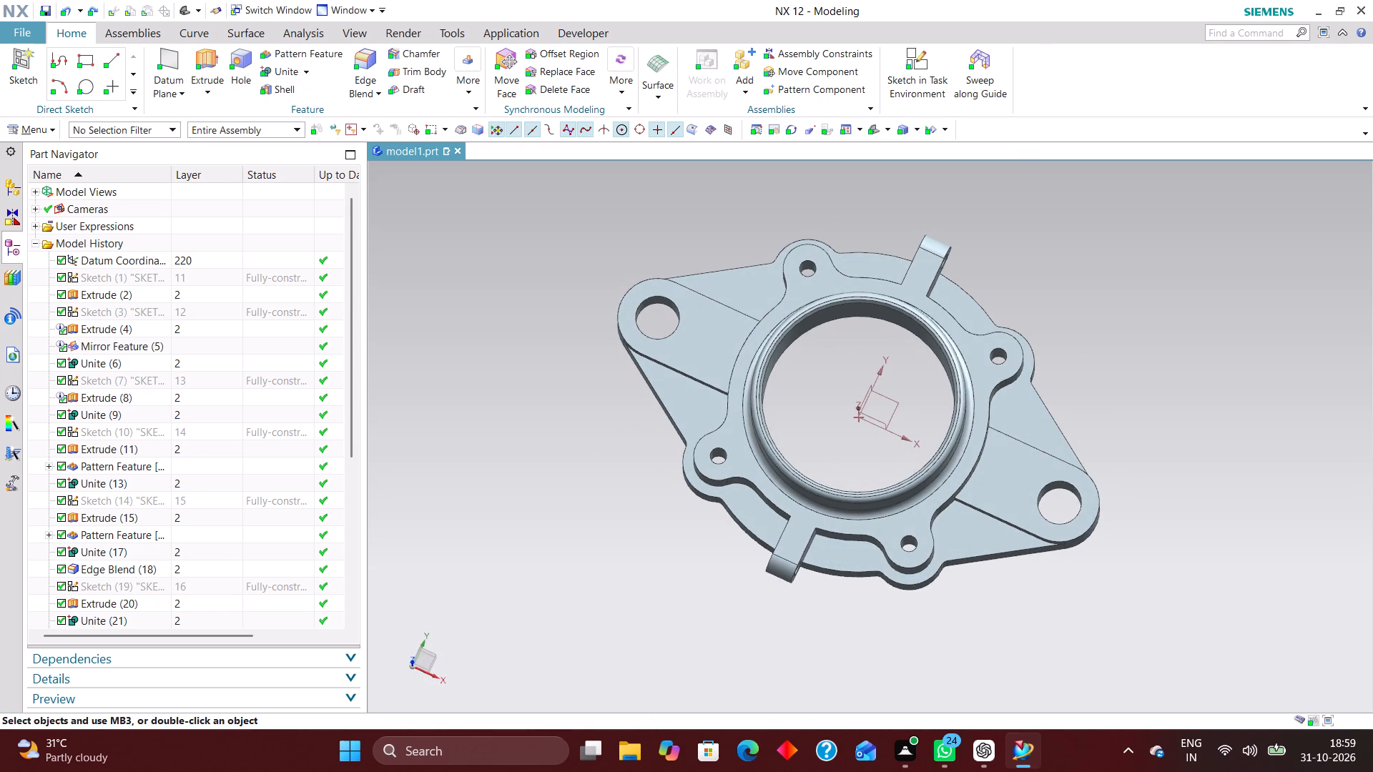
click(867, 125)
scroll(759, 308, down, 1)
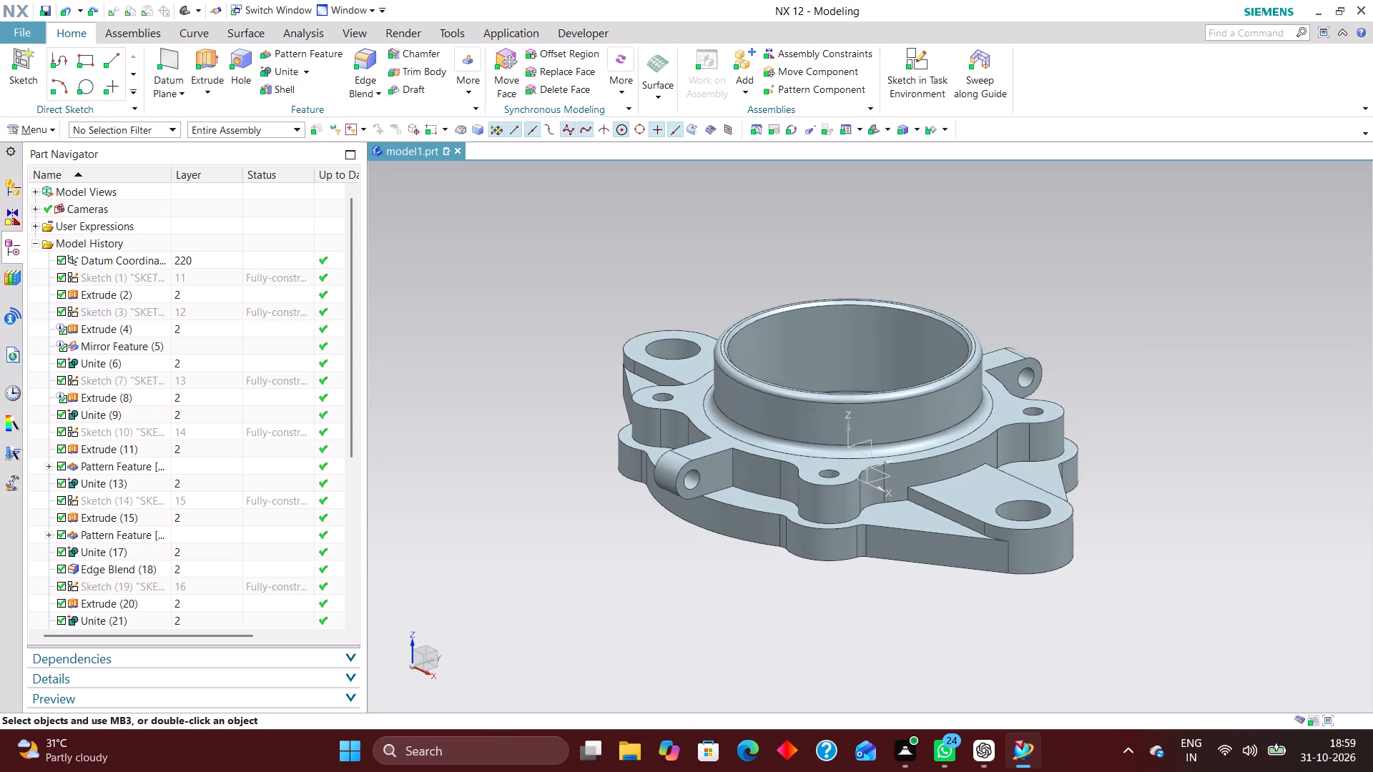
scroll(622, 330, up, 1)
scroll(662, 318, down, 2)
scroll(659, 318, up, 1)
middle_drag(659, 322, 710, 358)
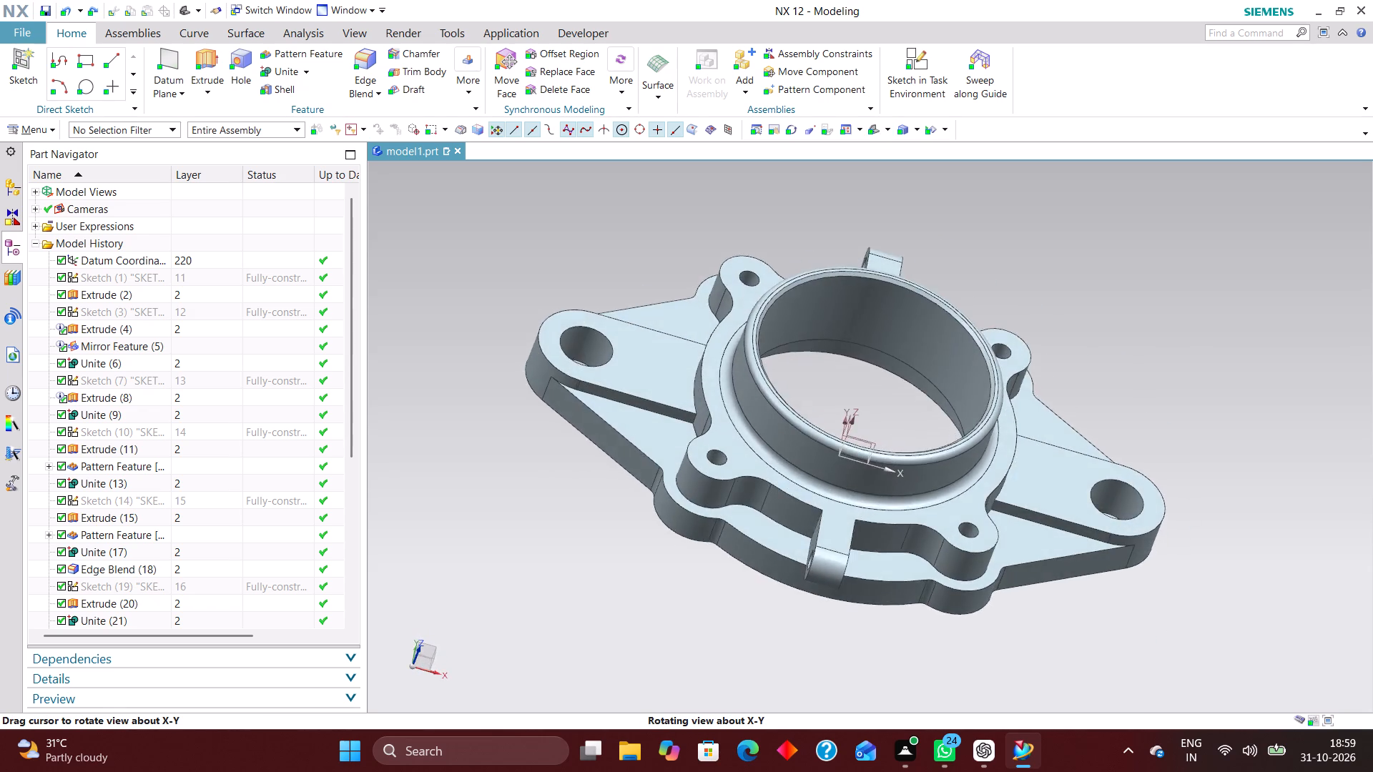
middle_drag(710, 358, 692, 325)
Read through the model history from the datum coordinate system to the final pattern feature, including the layer assignments.
scroll(235, 360, down, 4)
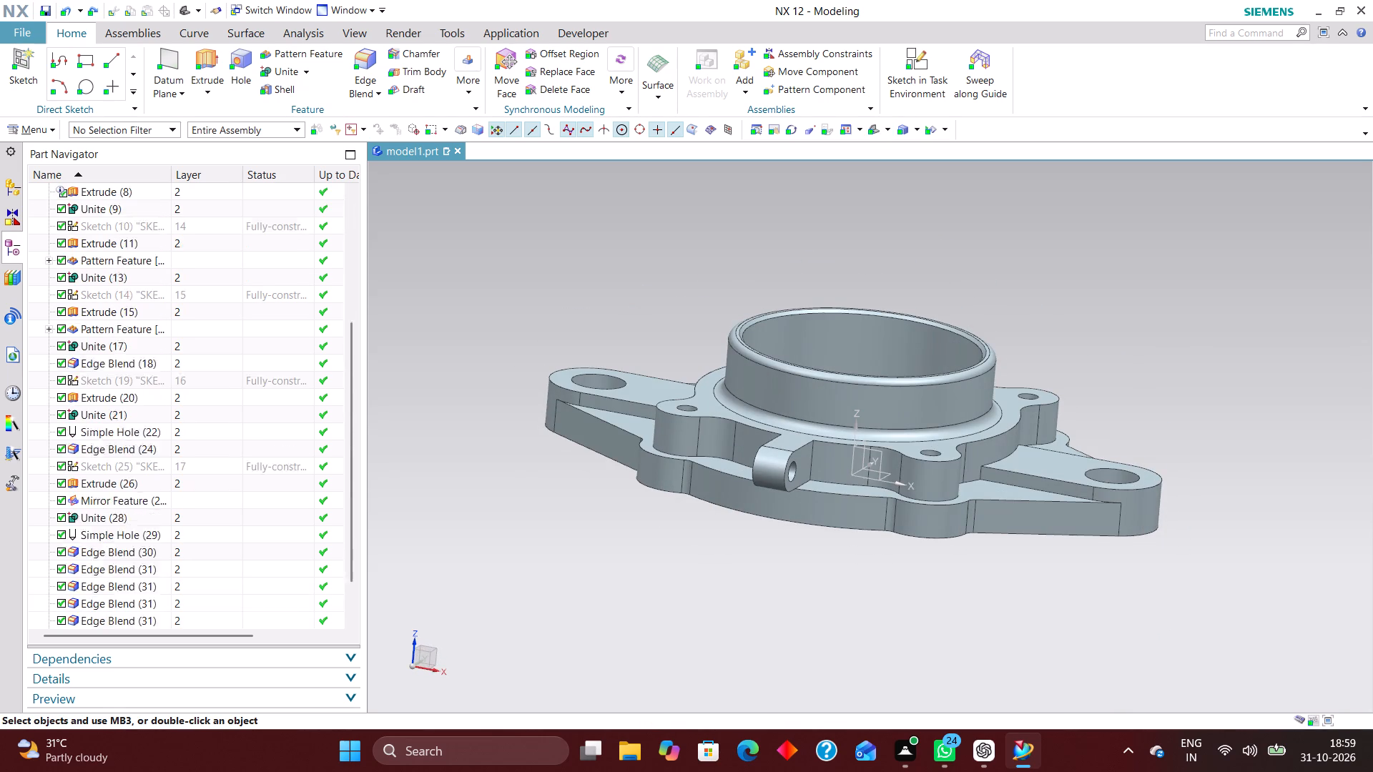
scroll(214, 370, up, 3)
scroll(208, 365, down, 8)
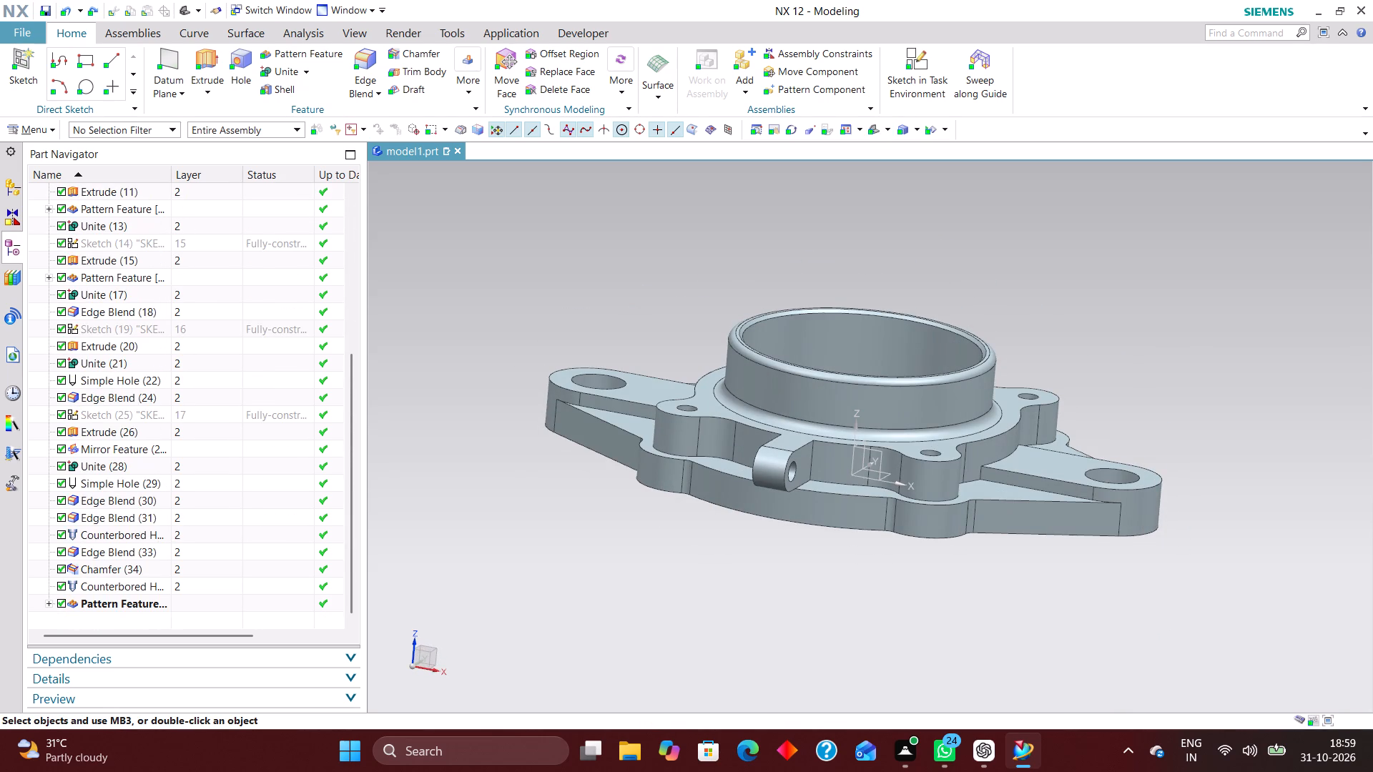
scroll(112, 476, up, 5)
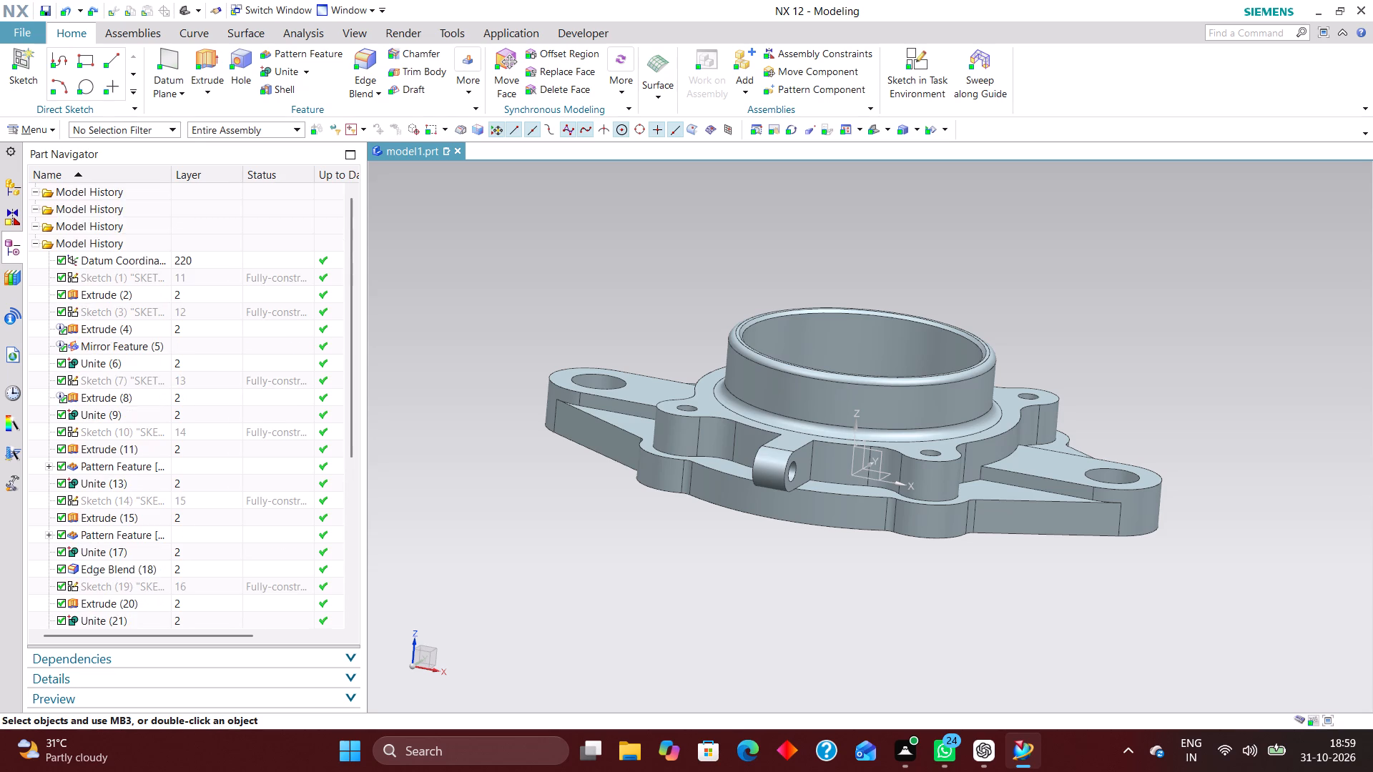
scroll(126, 467, up, 6)
scroll(134, 307, down, 2)
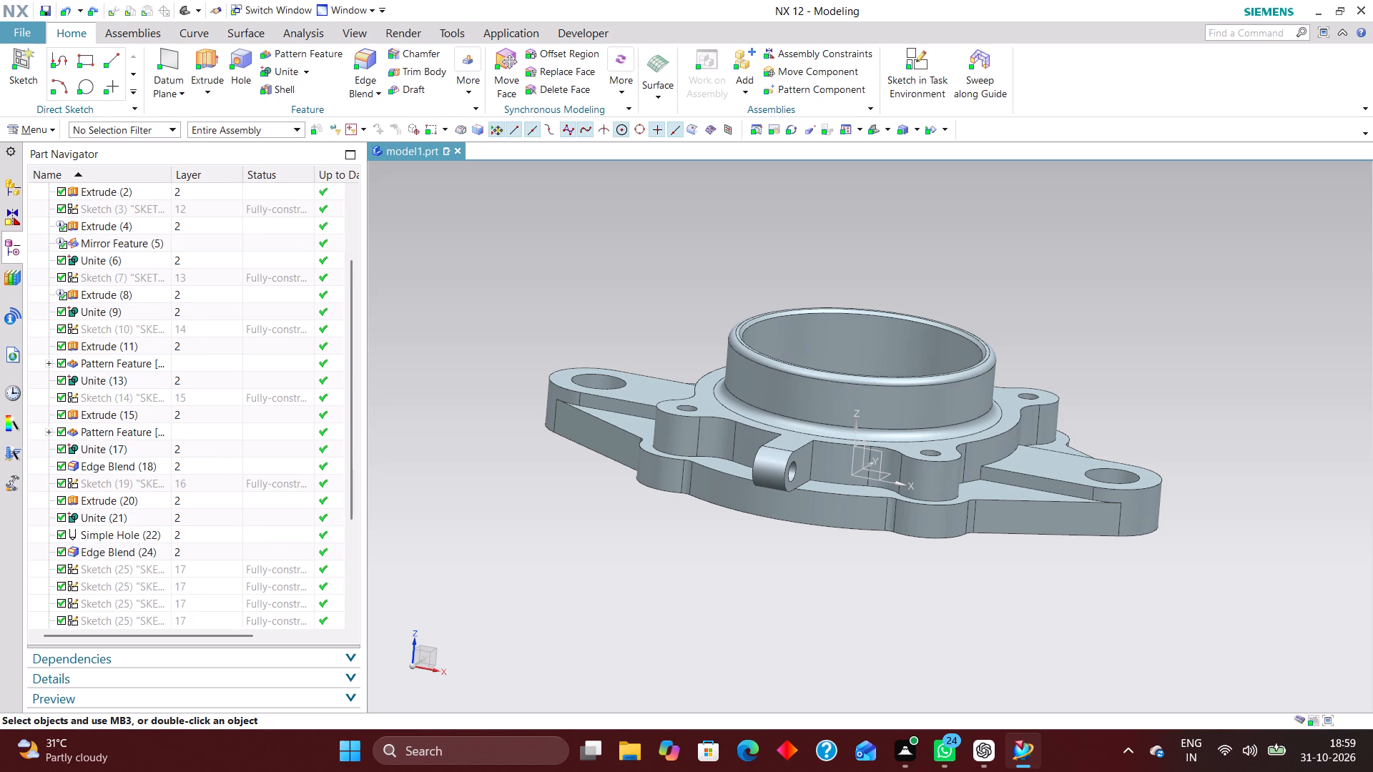
scroll(148, 351, up, 4)
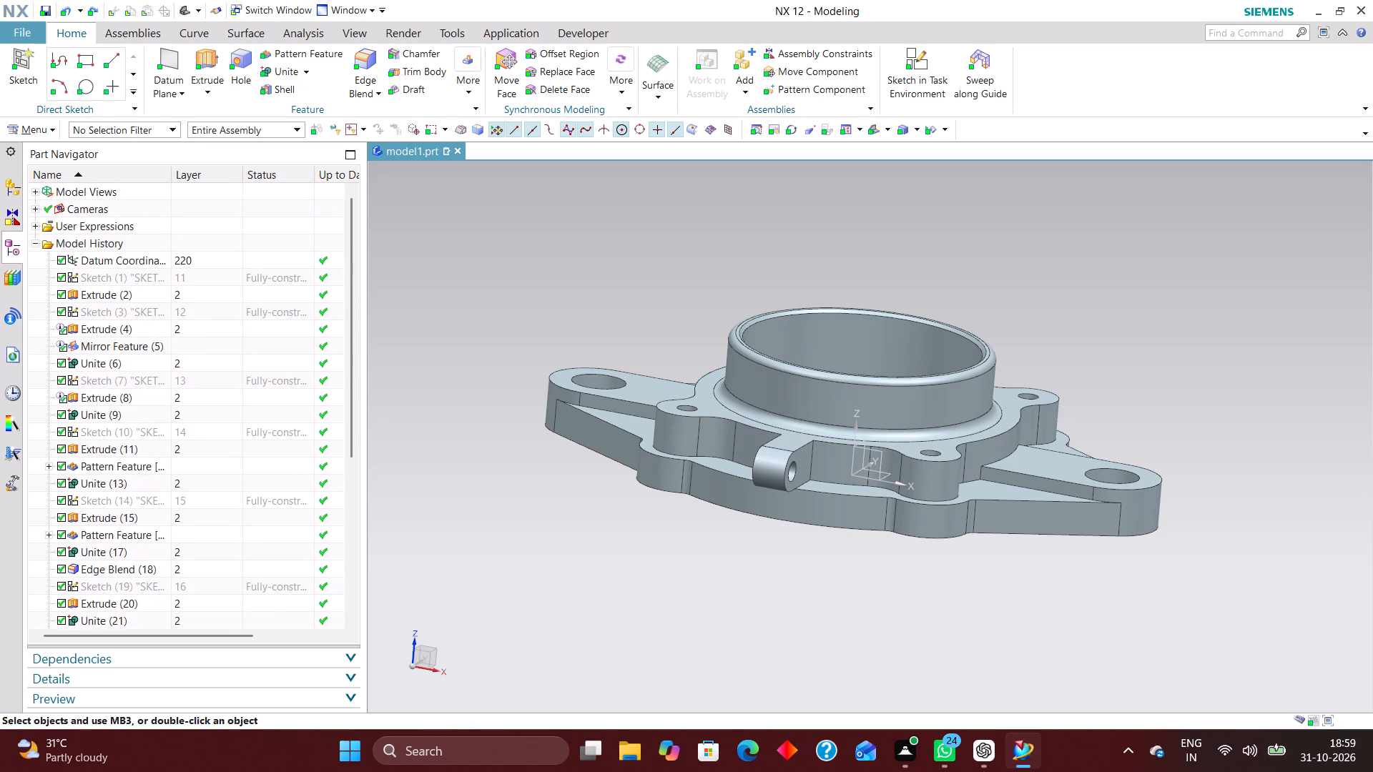
Highlight the history features from Mirror Feature (5) to Extrude (11) in turn to check the geometry each one covers.
click(179, 344)
click(151, 362)
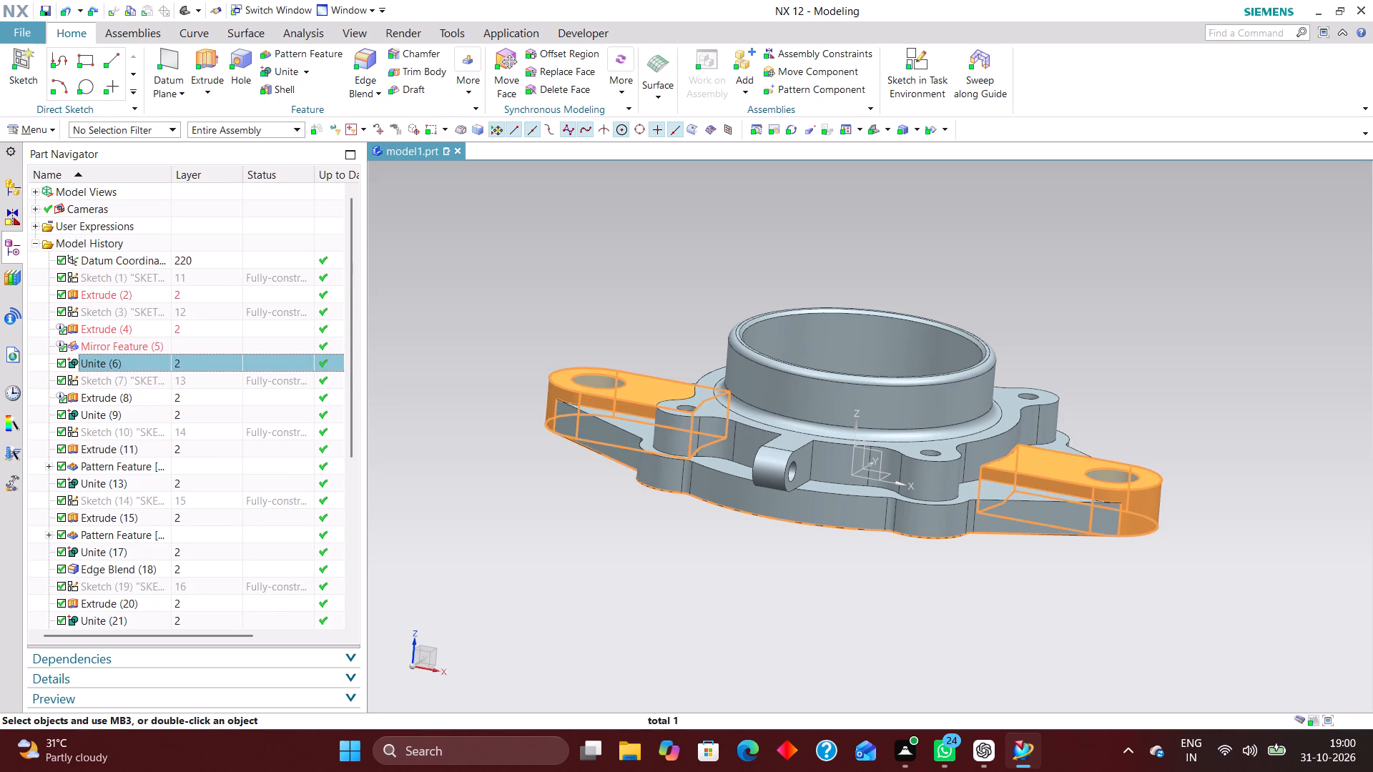
click(154, 381)
click(152, 394)
click(157, 411)
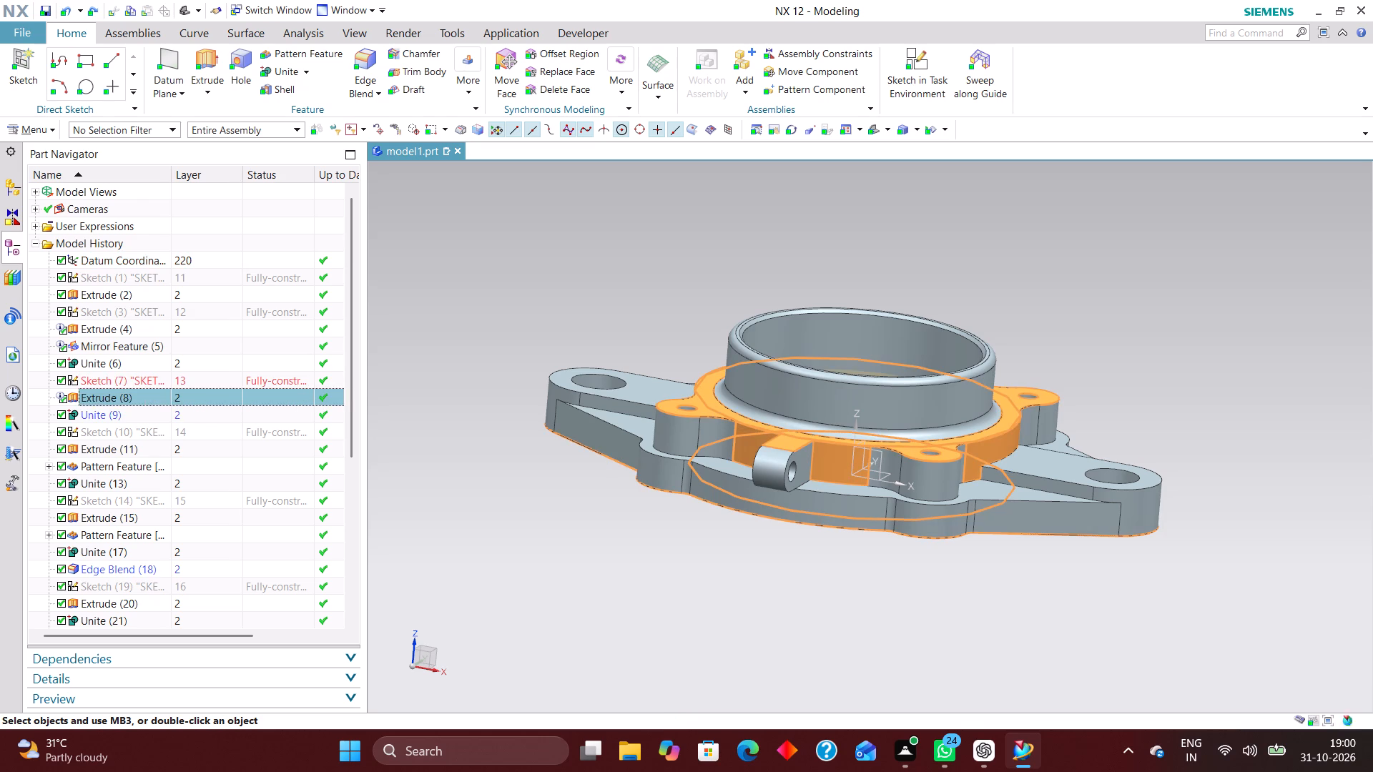
click(159, 427)
click(152, 449)
Group Simple Hole (22) and Simple Hole (29) into a top-level feature group named HOLES.
scroll(156, 465, down, 4)
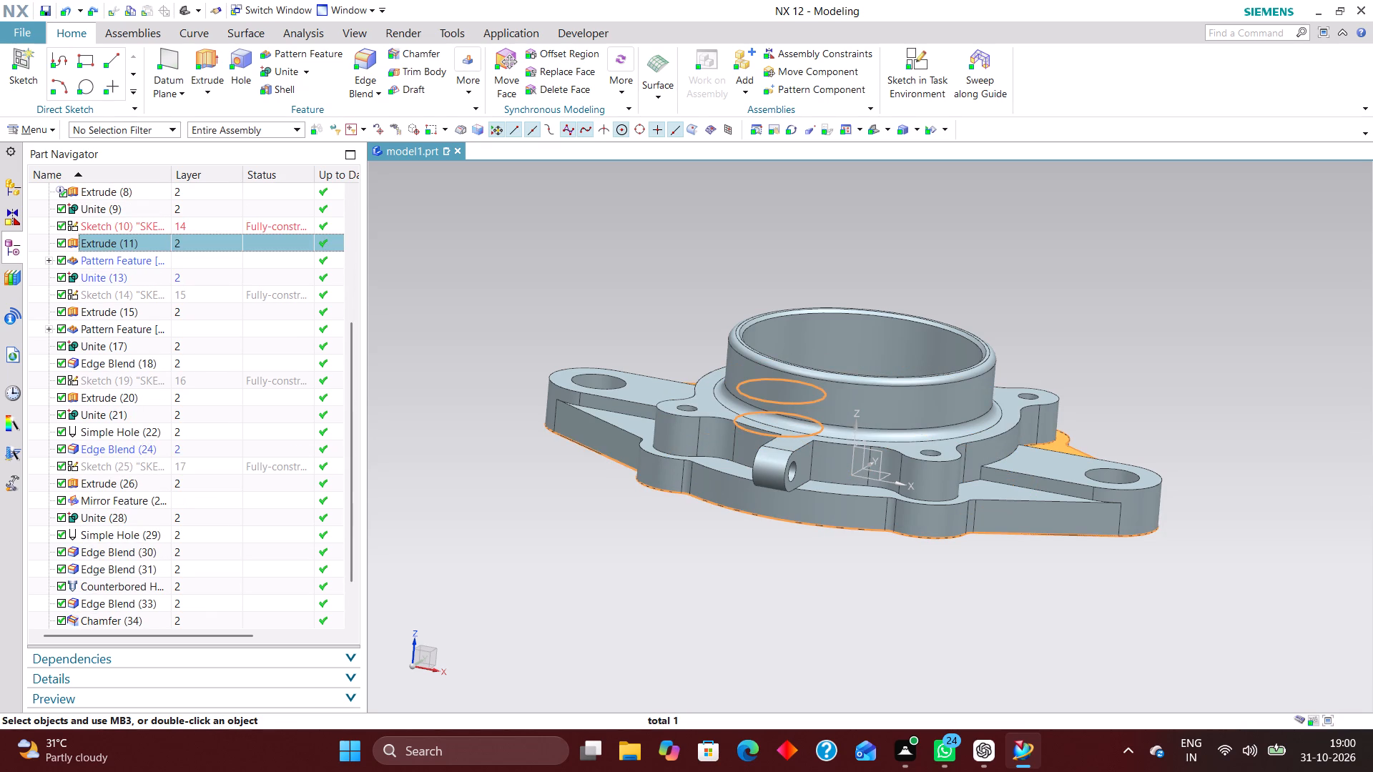
click(133, 430)
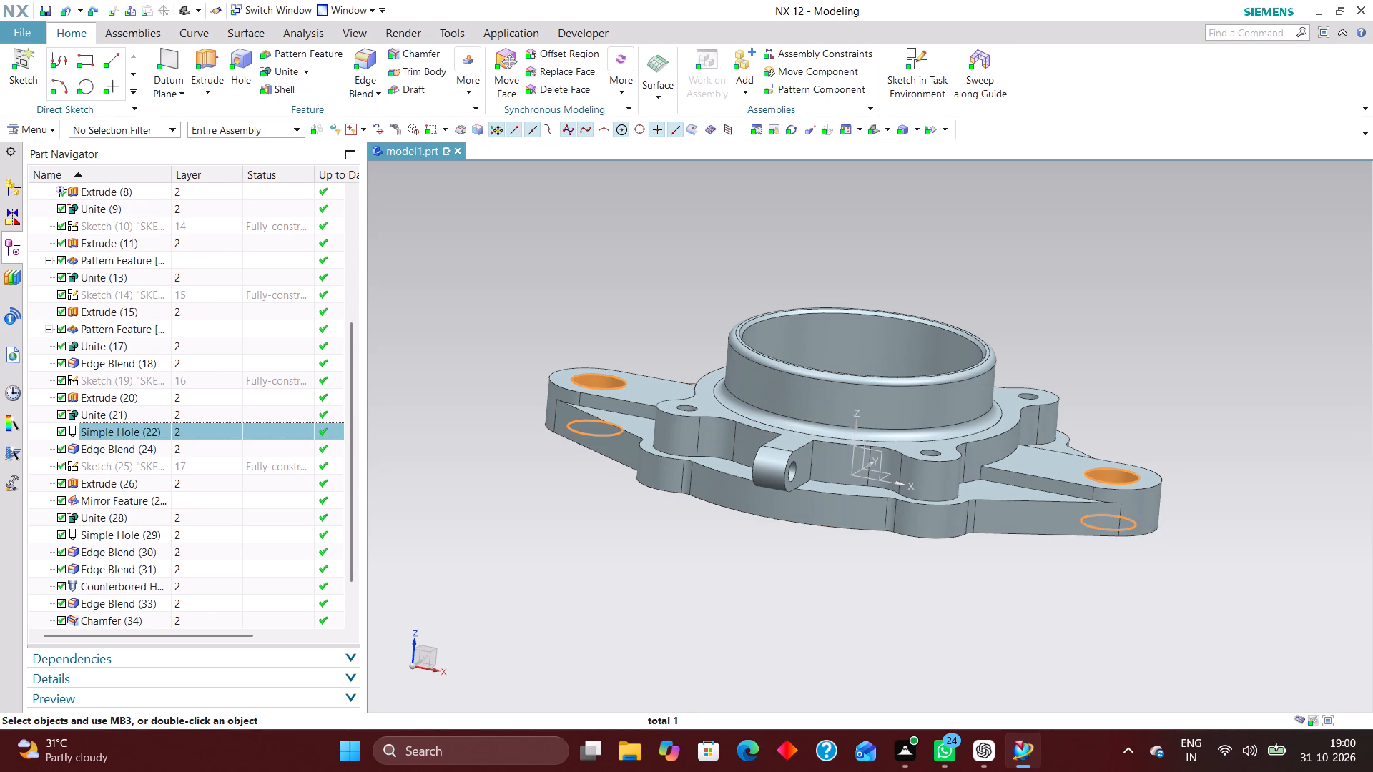
ctrl+click(167, 437)
ctrl+click(167, 534)
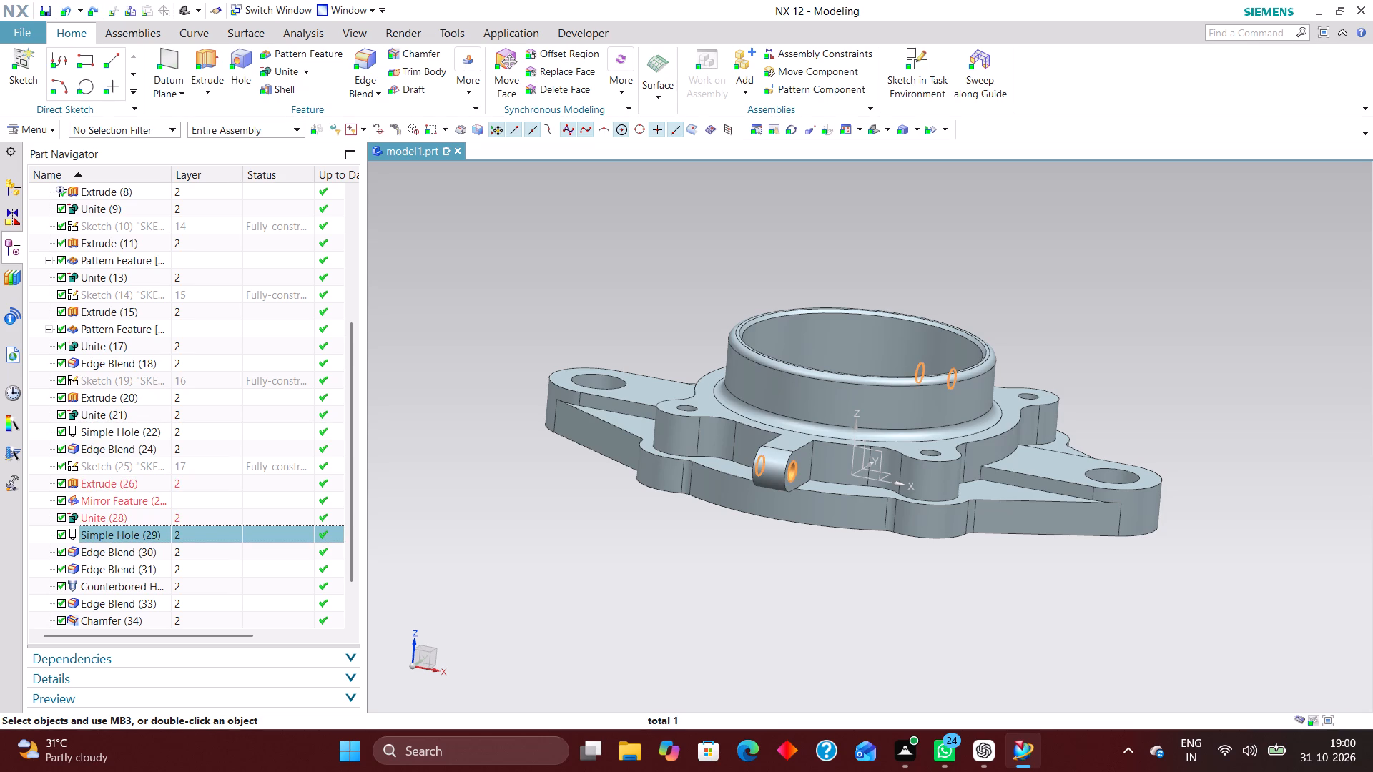
ctrl+click(128, 431)
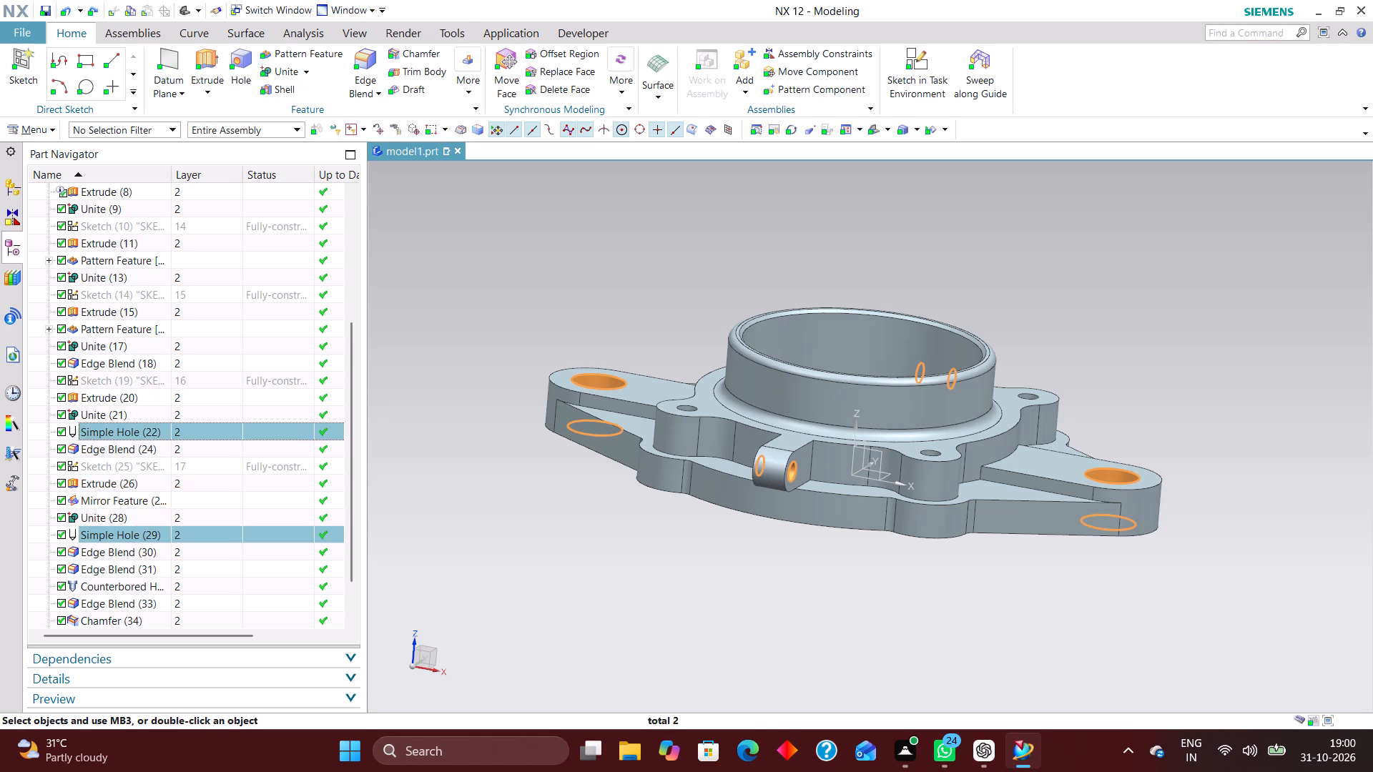
scroll(149, 535, down, 2)
right_click(207, 482)
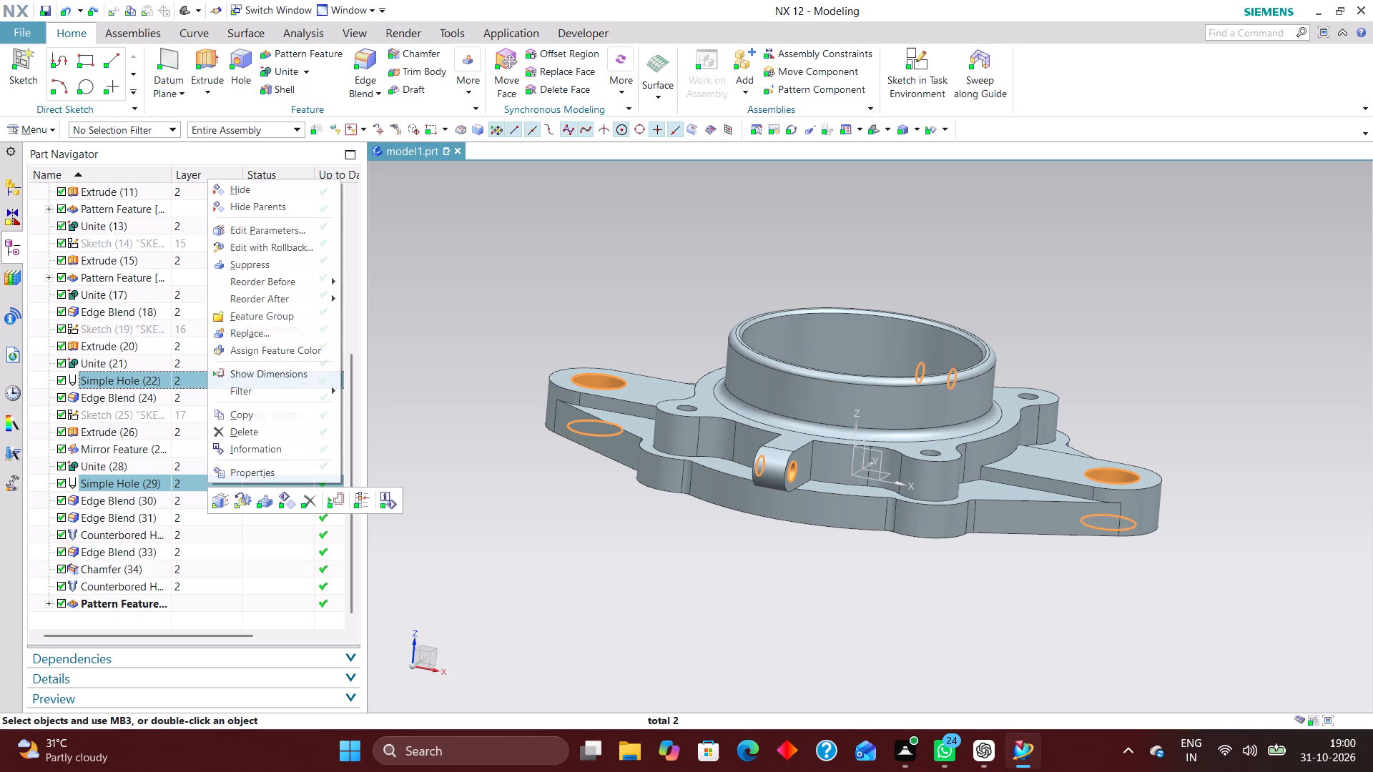
click(265, 315)
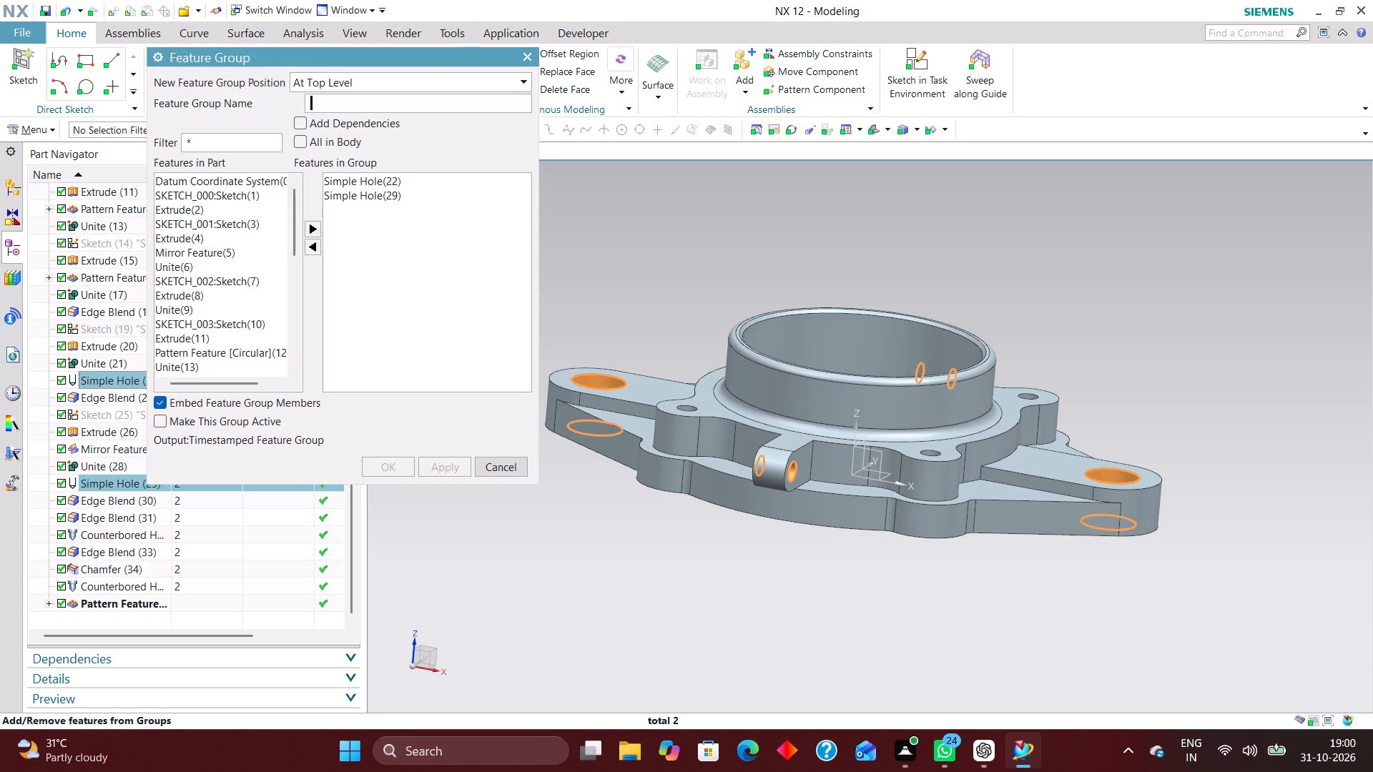
text(HOLES)
key(Return)
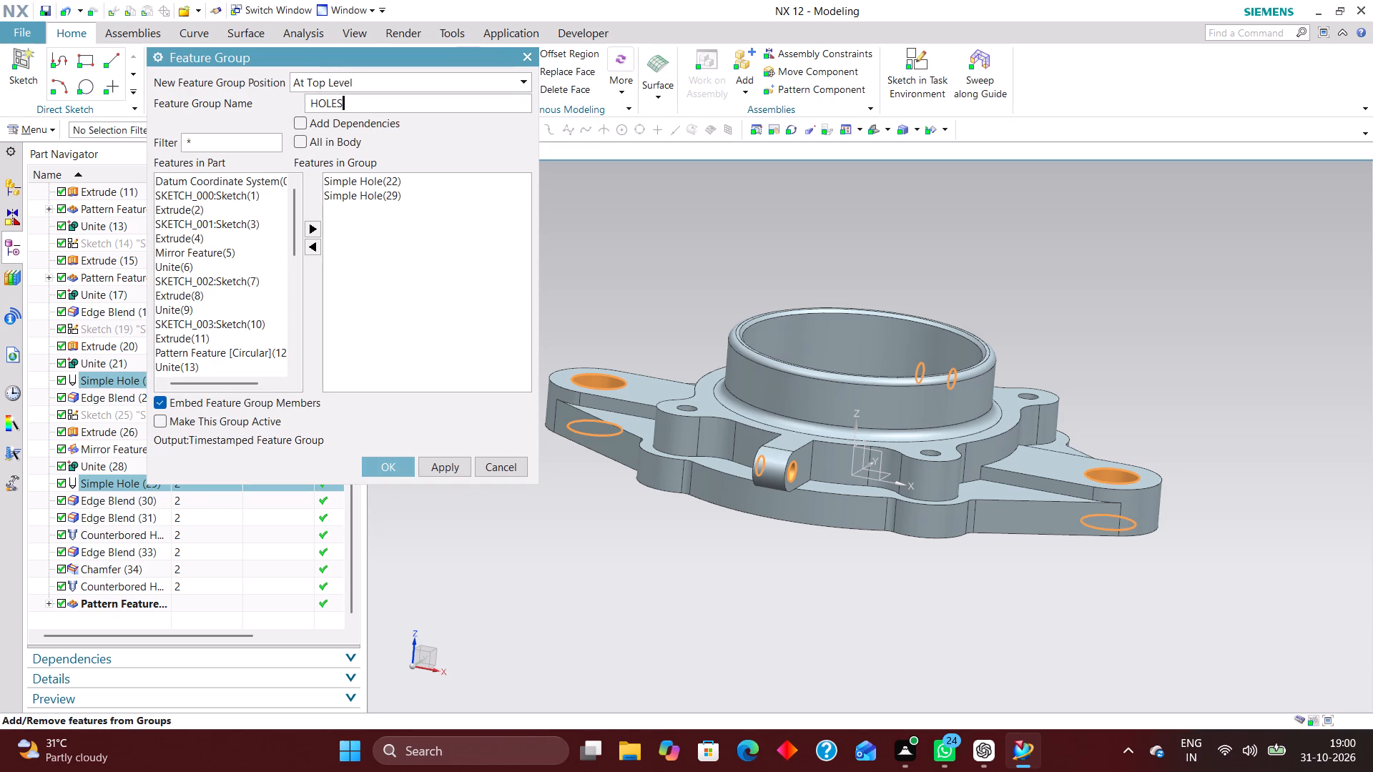
click(398, 462)
scroll(292, 469, down, 4)
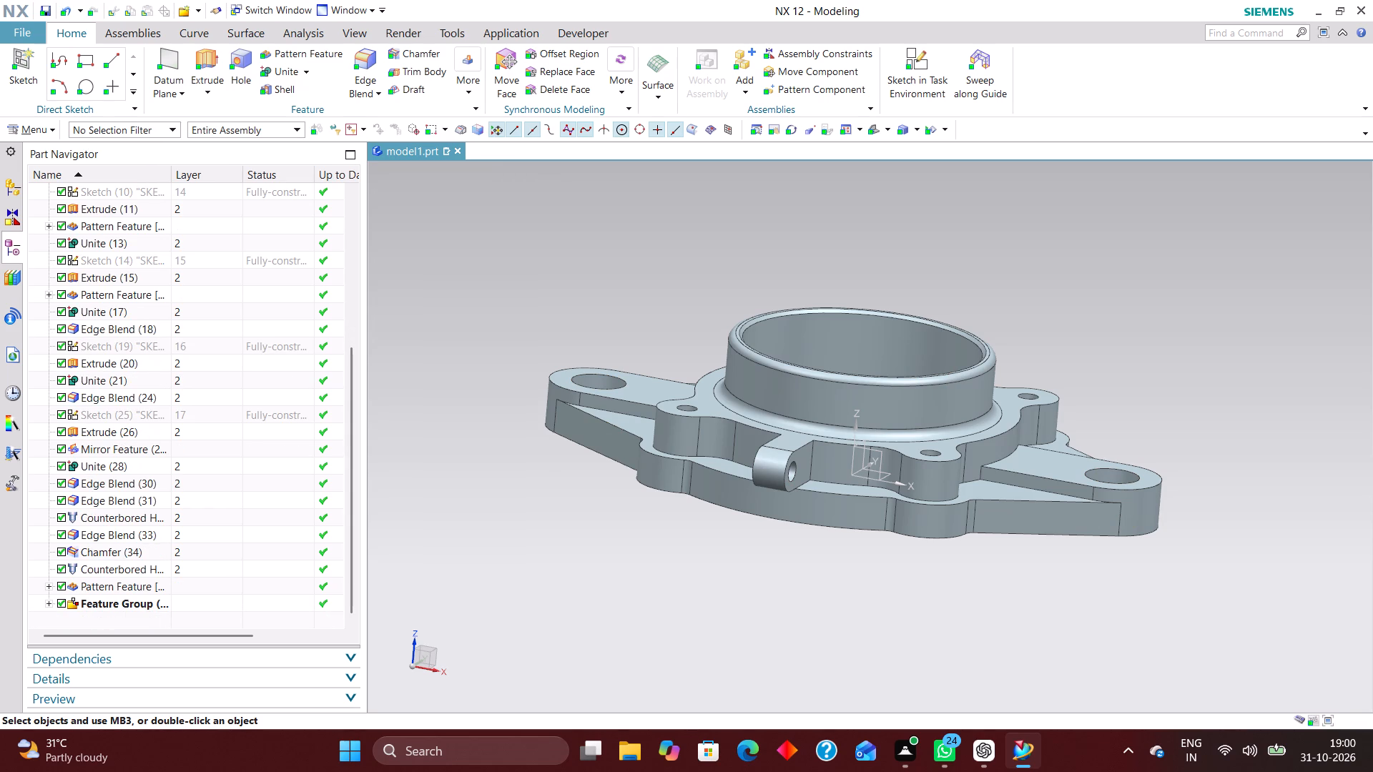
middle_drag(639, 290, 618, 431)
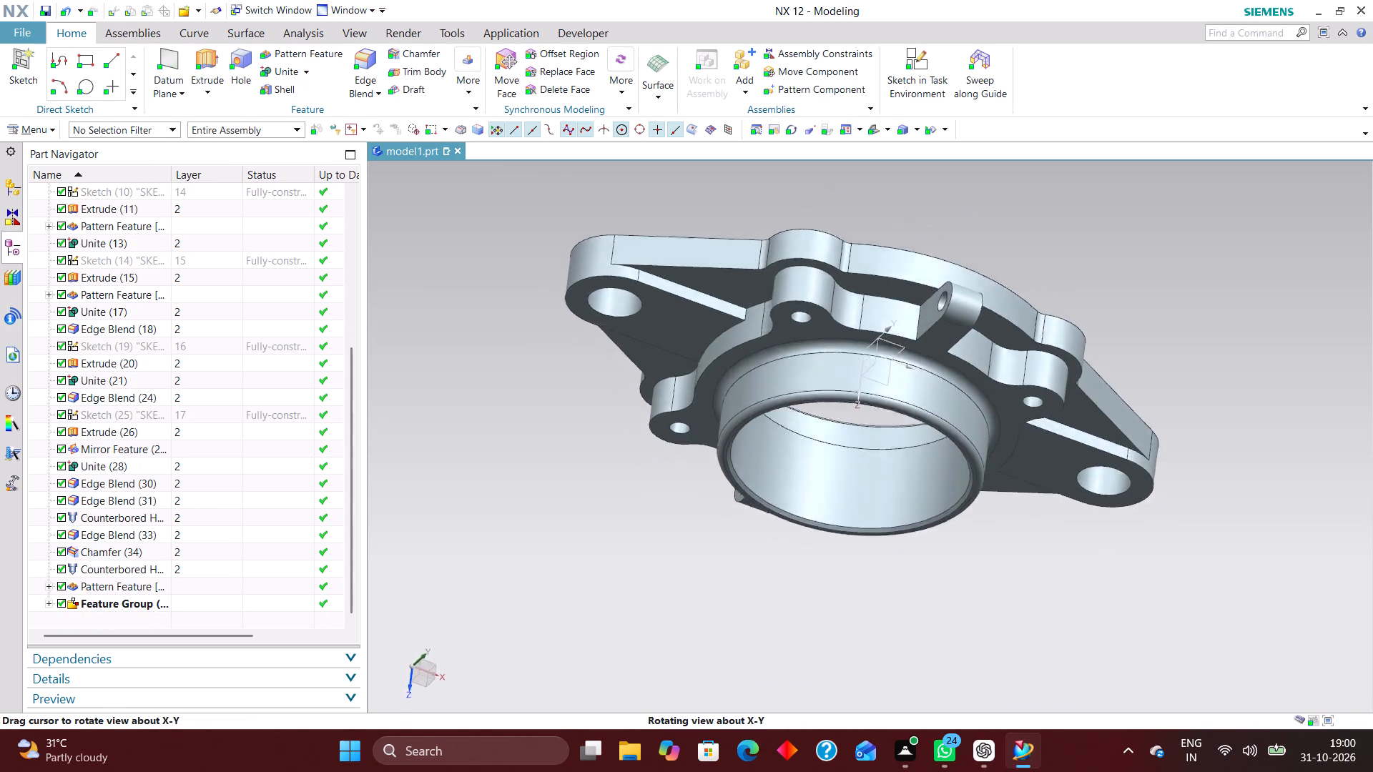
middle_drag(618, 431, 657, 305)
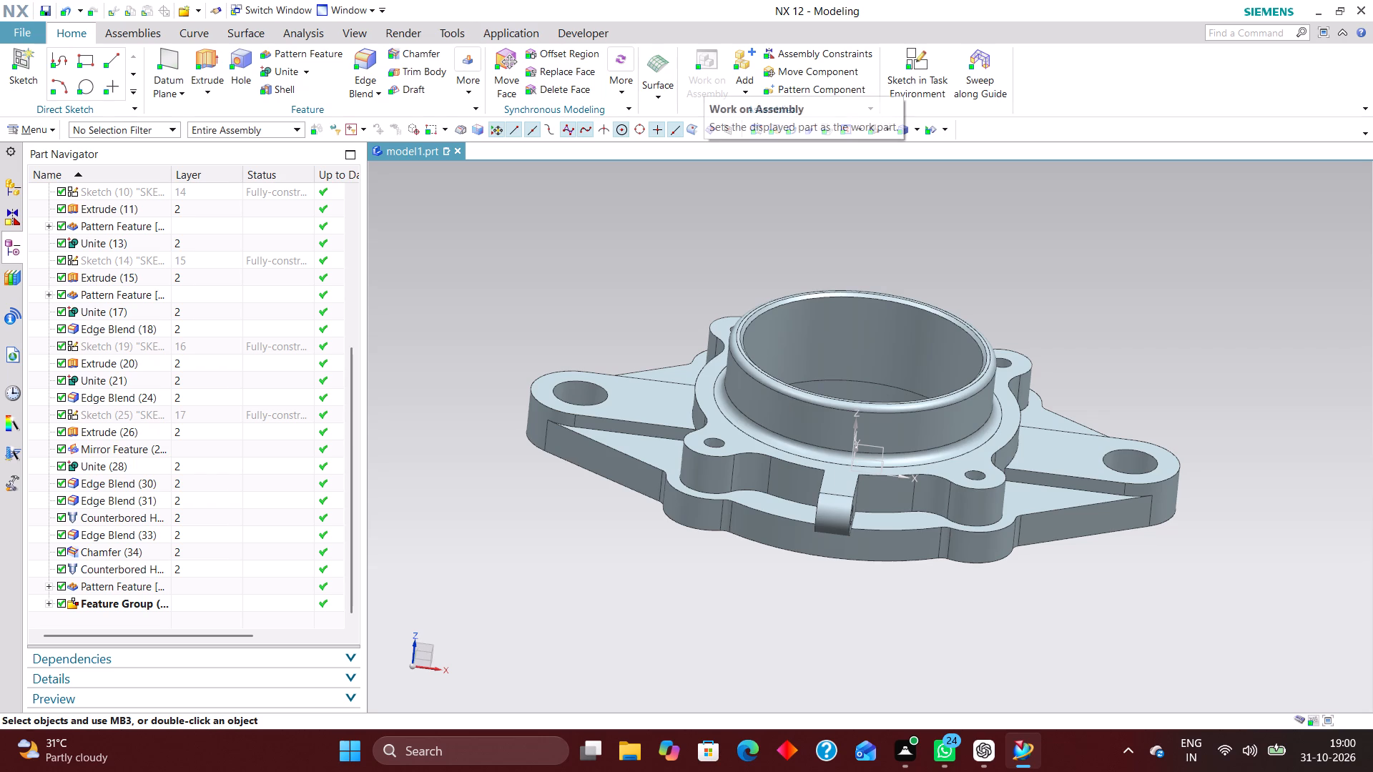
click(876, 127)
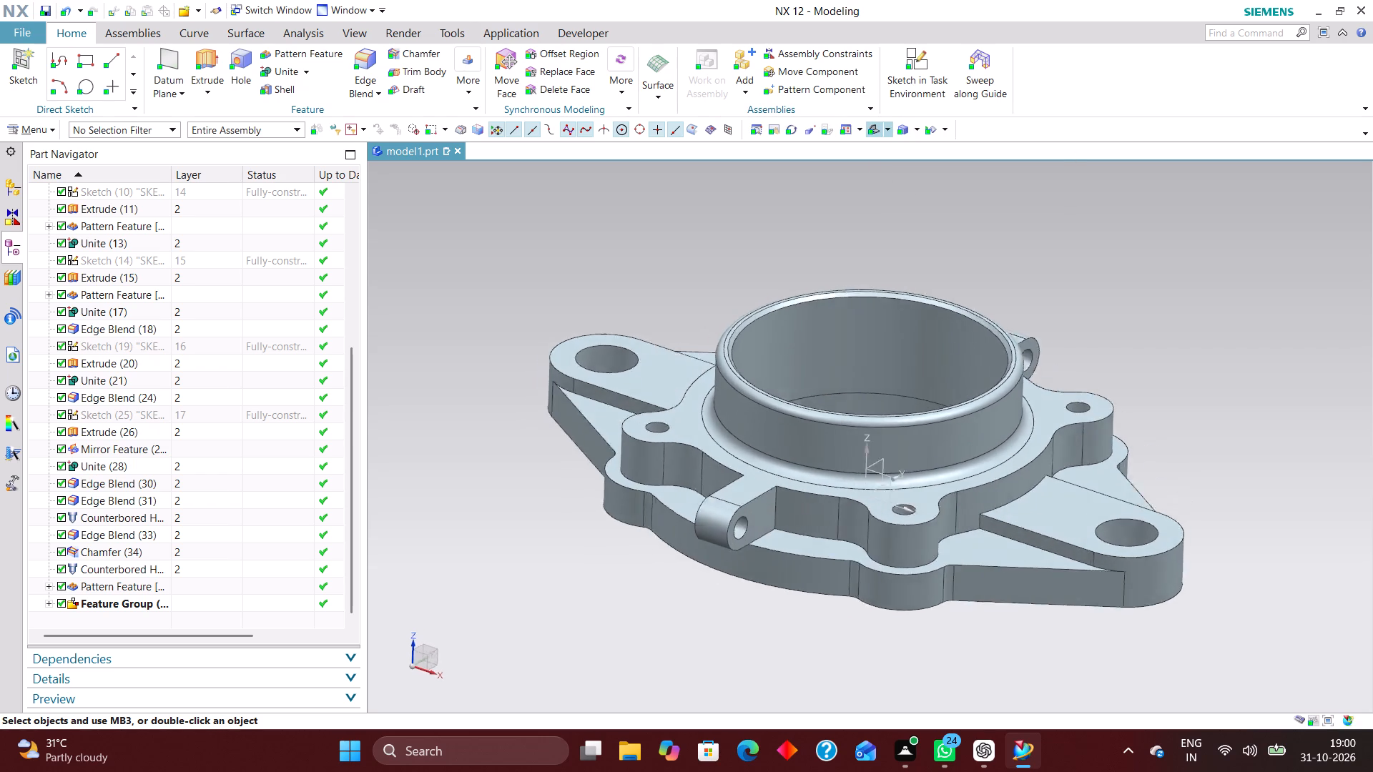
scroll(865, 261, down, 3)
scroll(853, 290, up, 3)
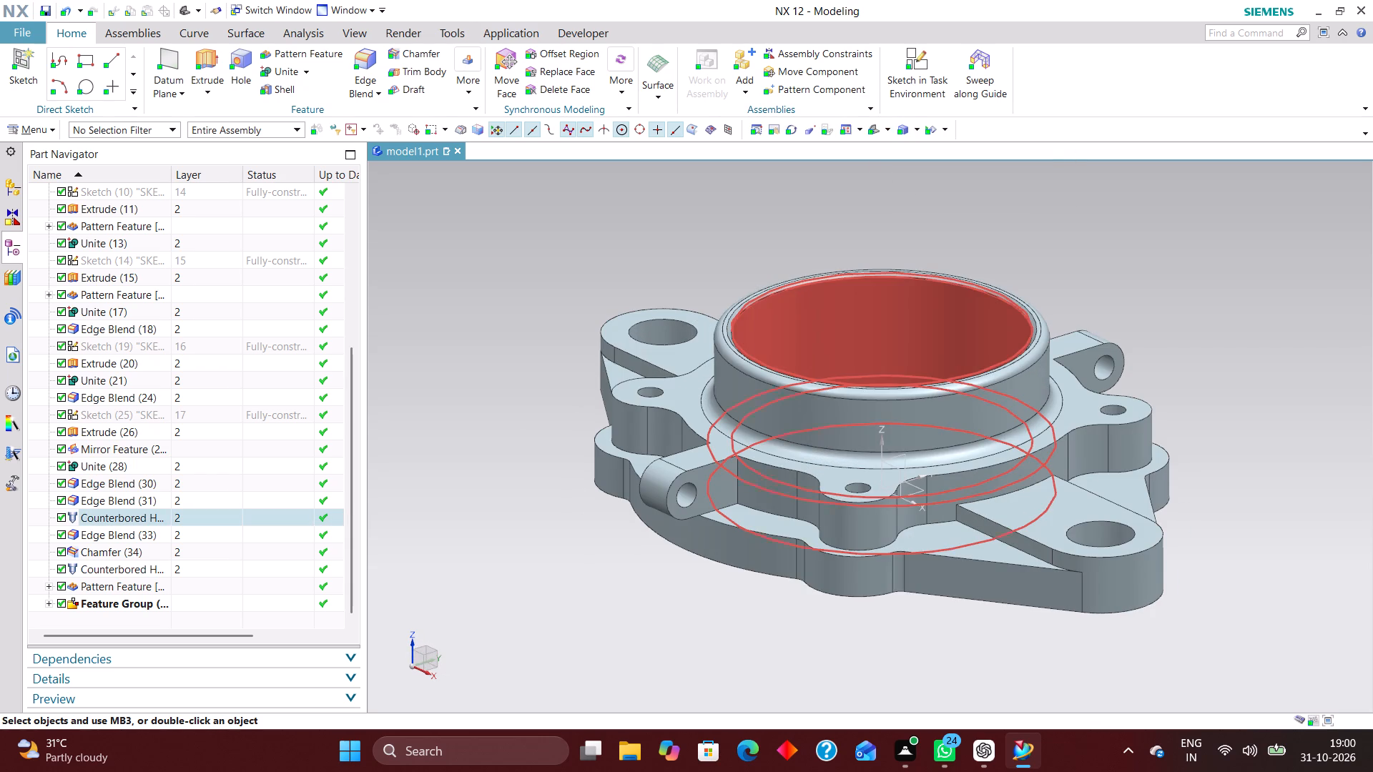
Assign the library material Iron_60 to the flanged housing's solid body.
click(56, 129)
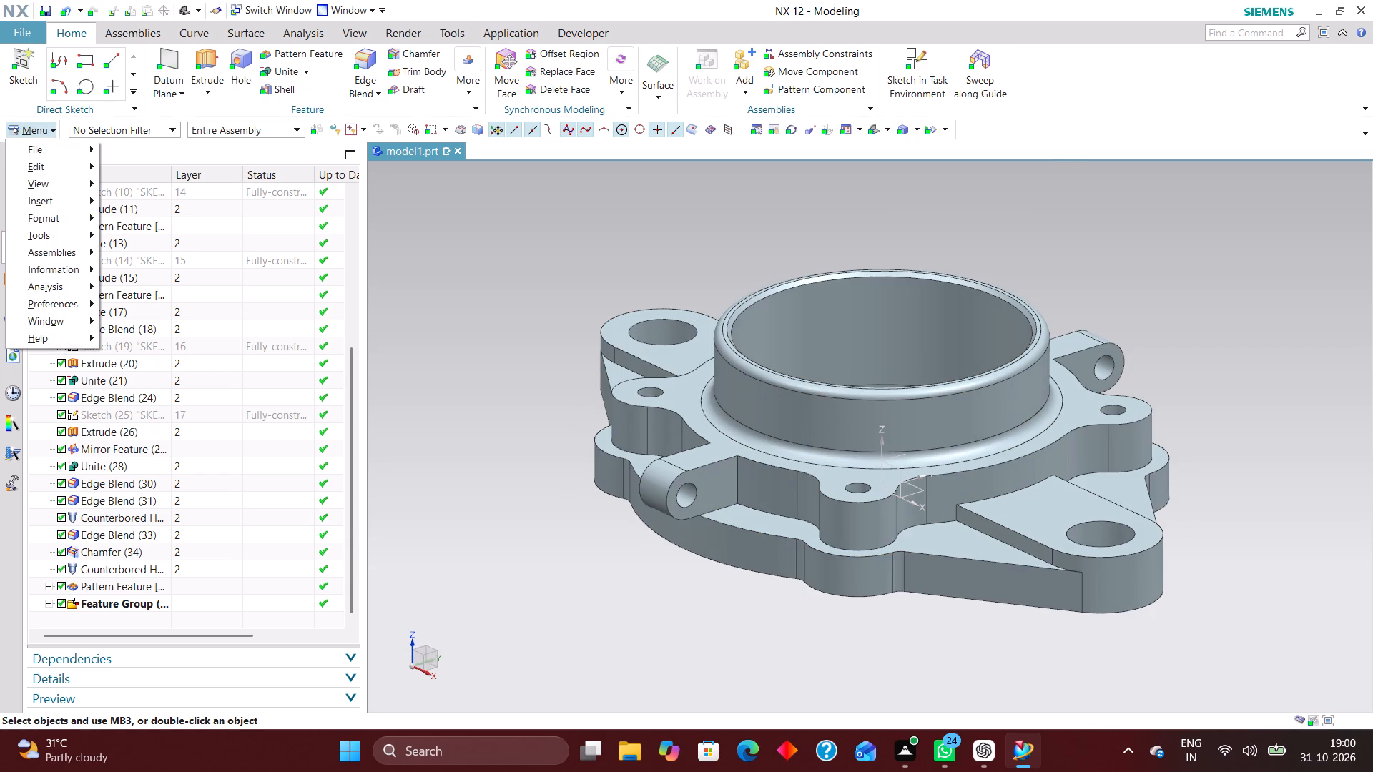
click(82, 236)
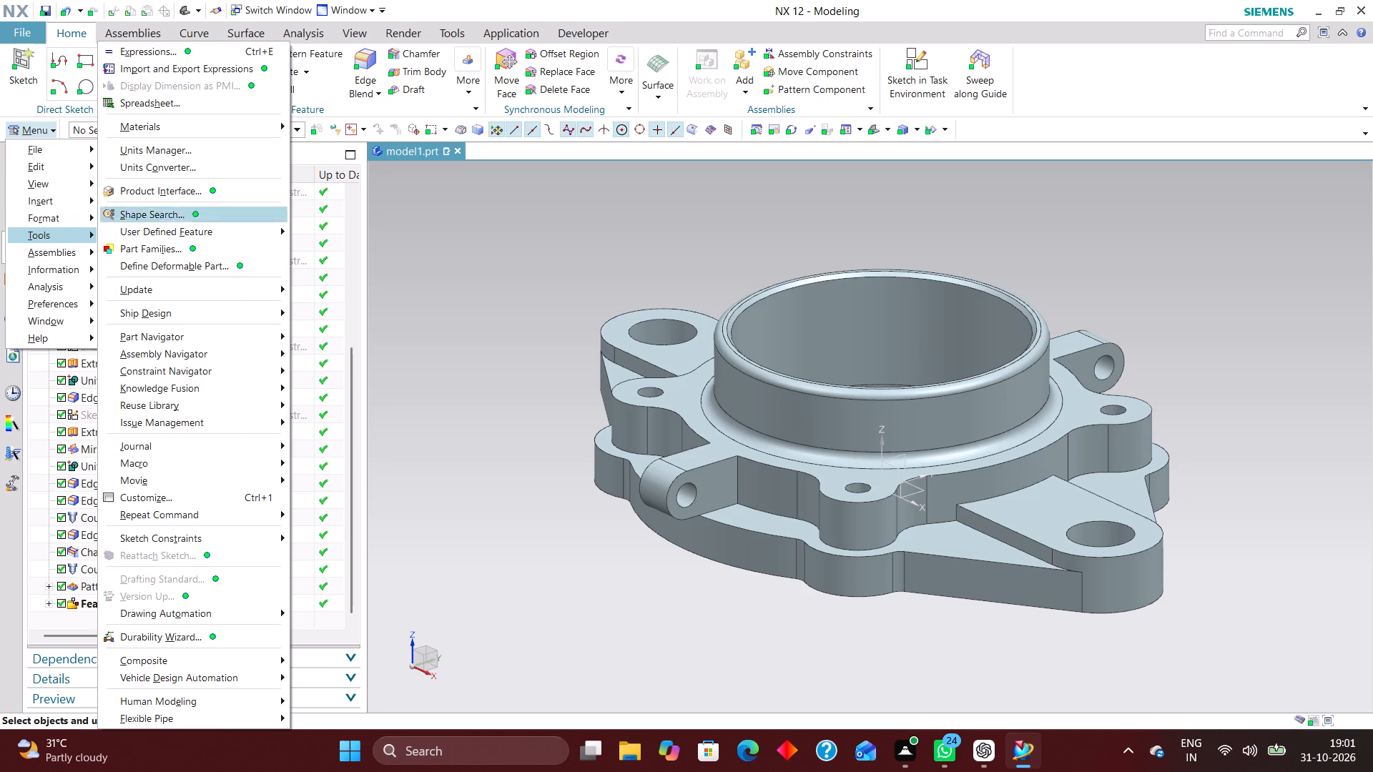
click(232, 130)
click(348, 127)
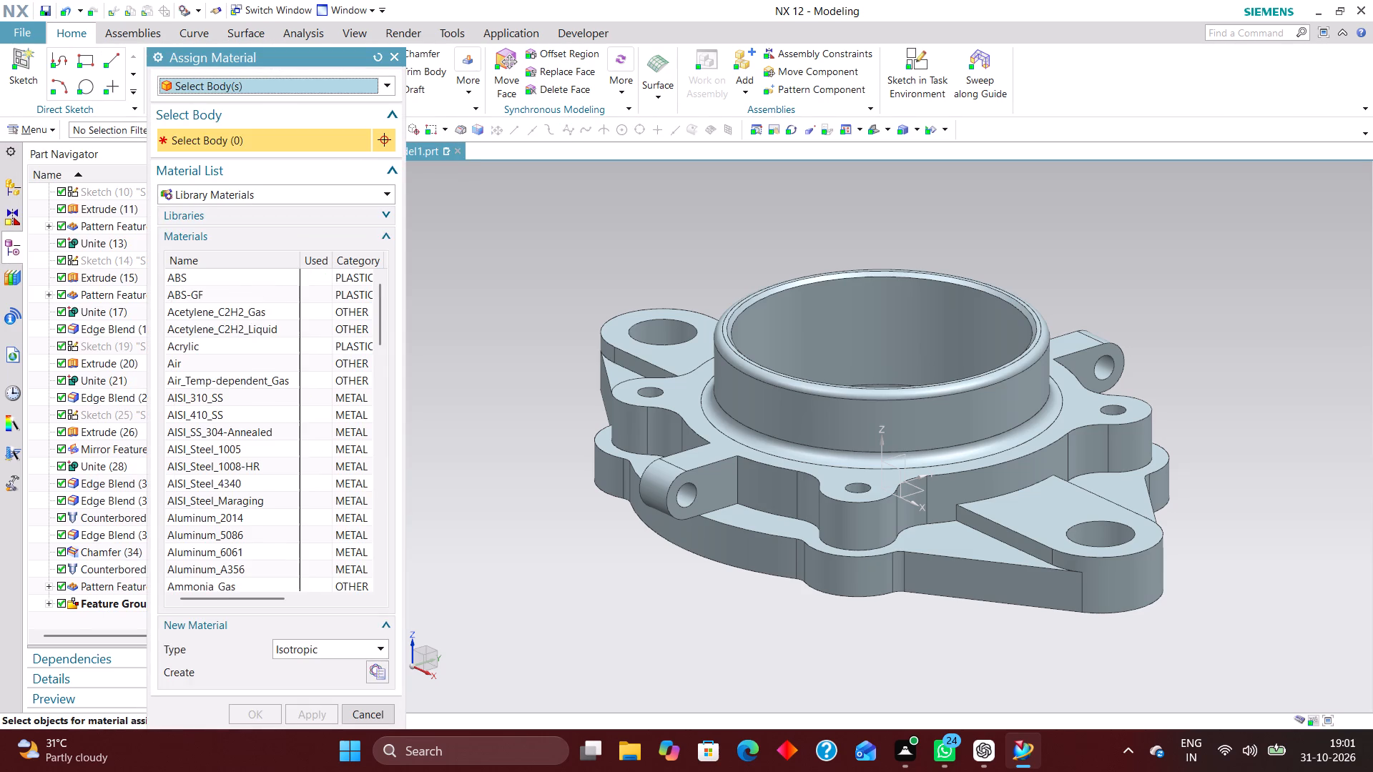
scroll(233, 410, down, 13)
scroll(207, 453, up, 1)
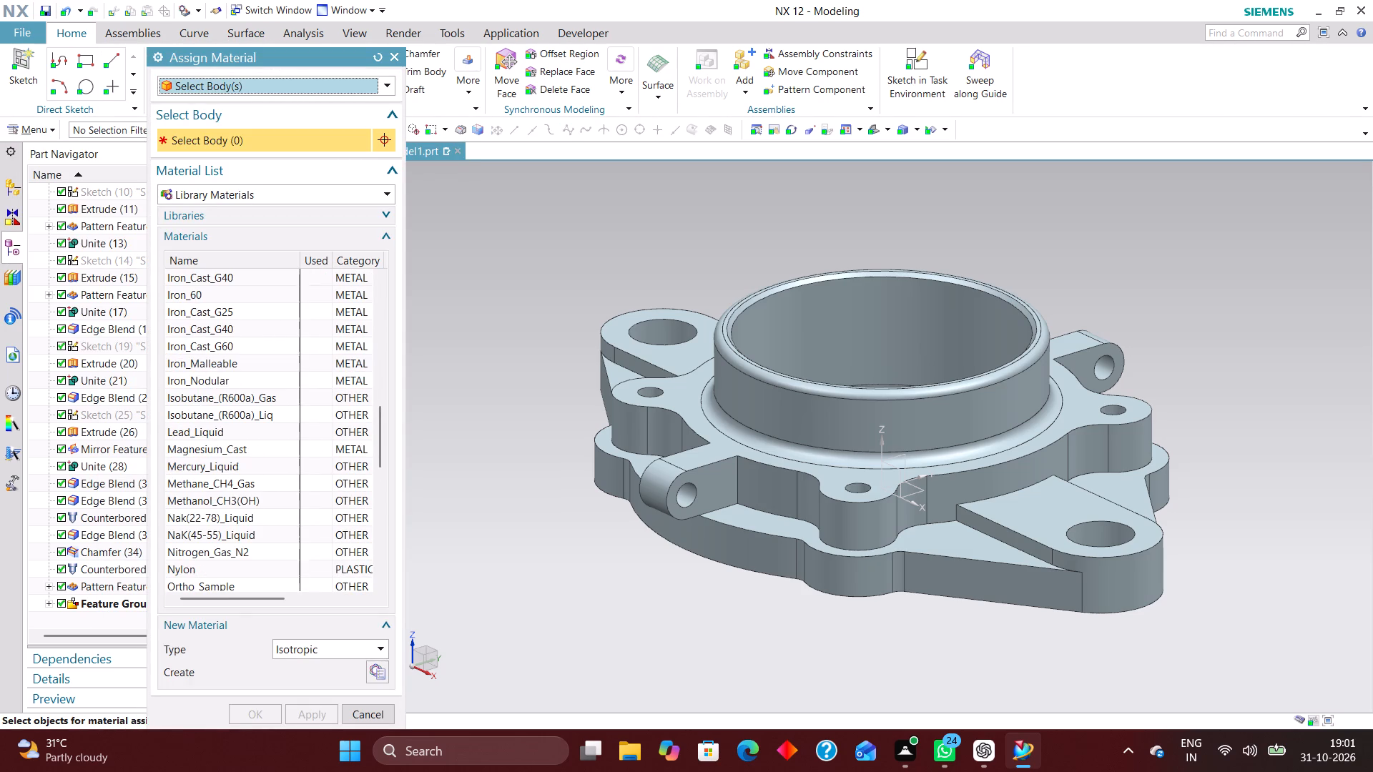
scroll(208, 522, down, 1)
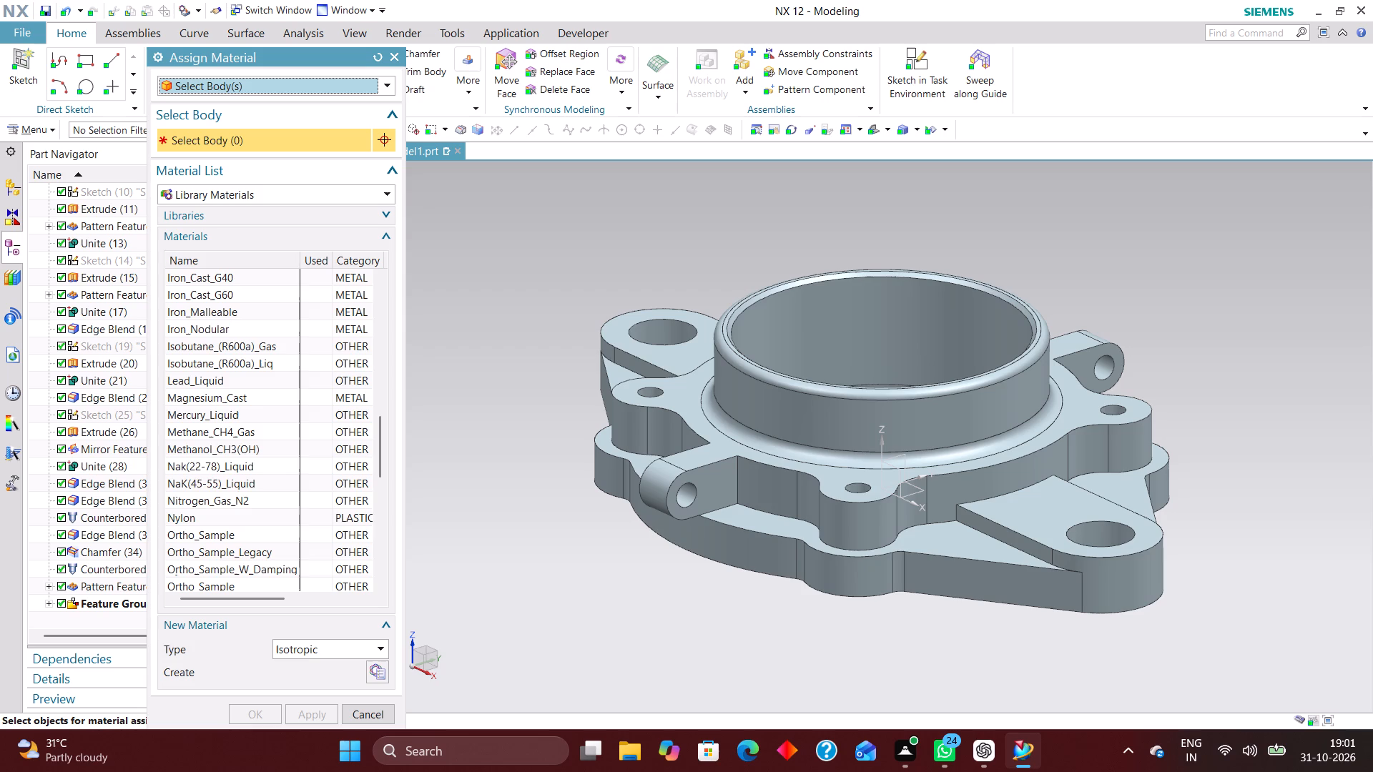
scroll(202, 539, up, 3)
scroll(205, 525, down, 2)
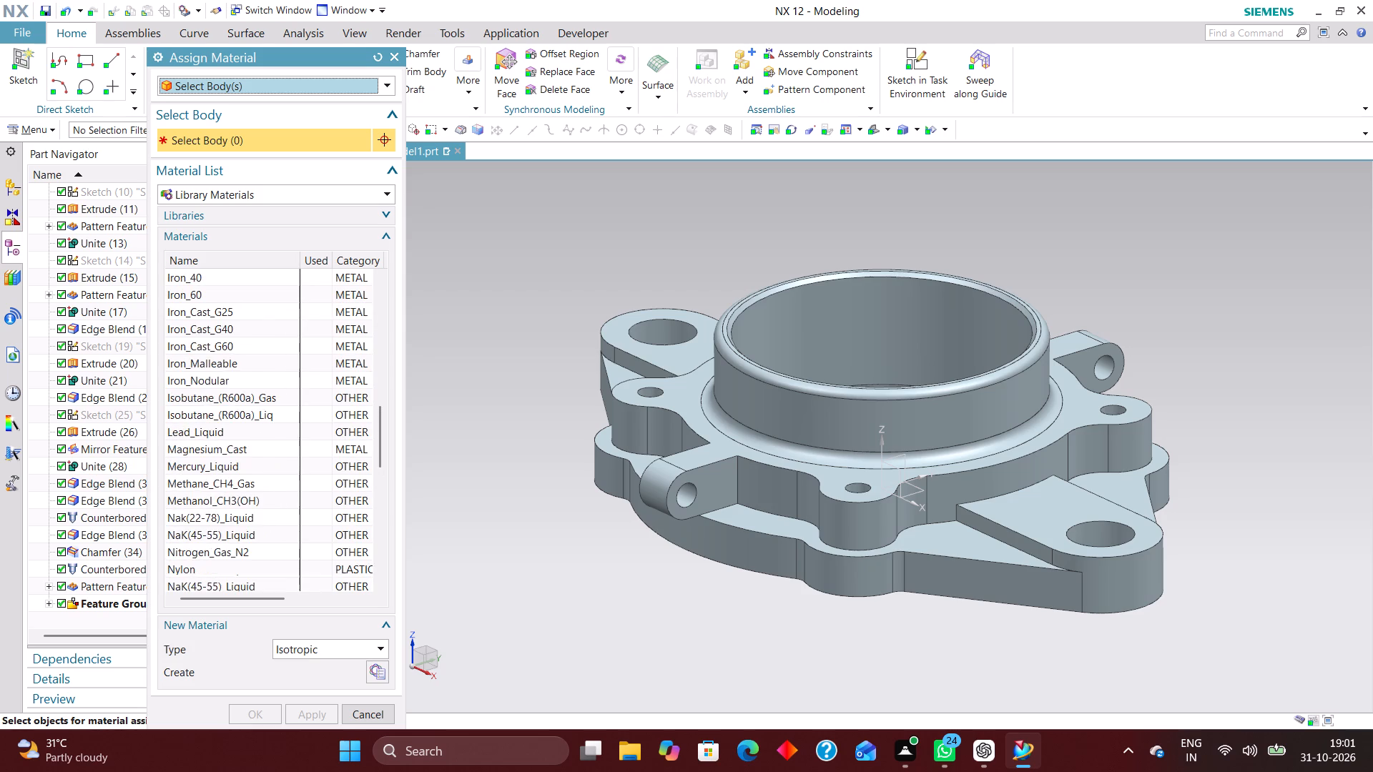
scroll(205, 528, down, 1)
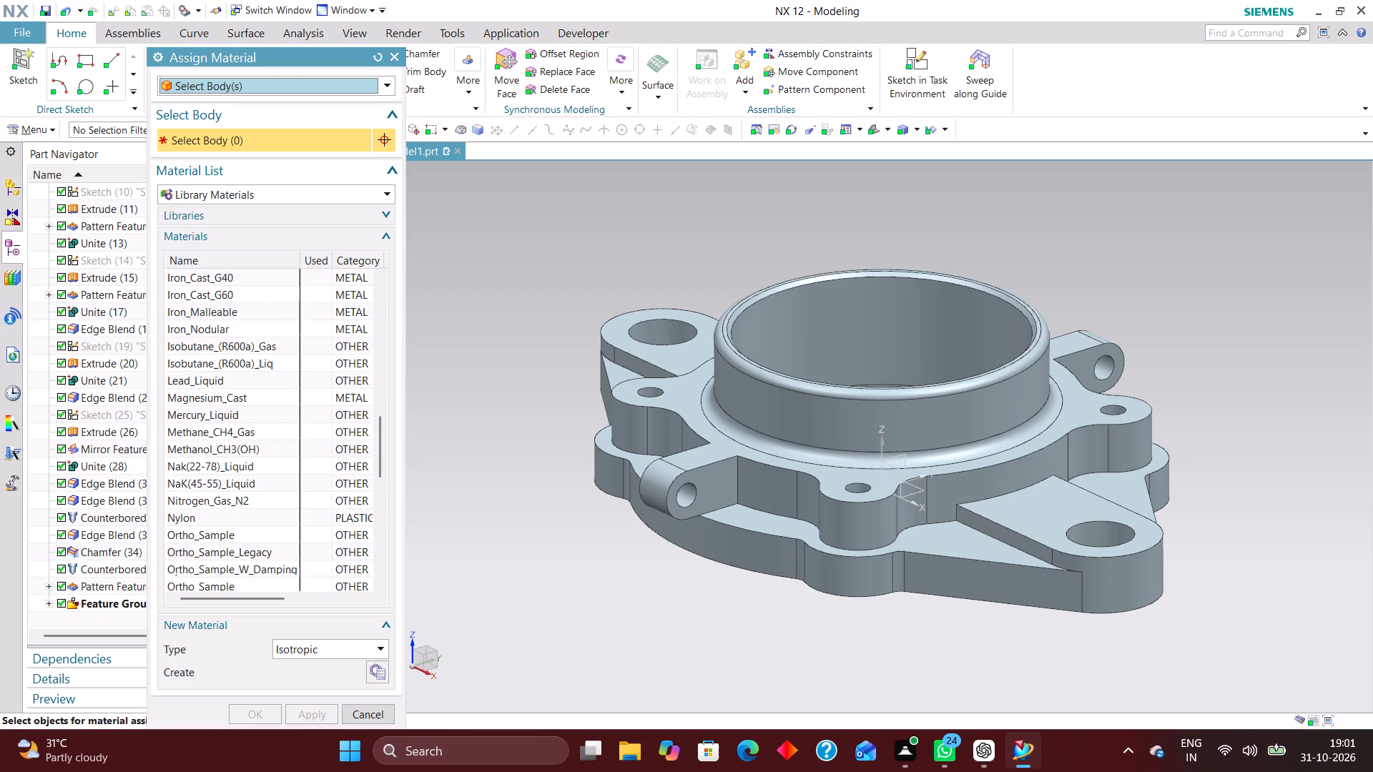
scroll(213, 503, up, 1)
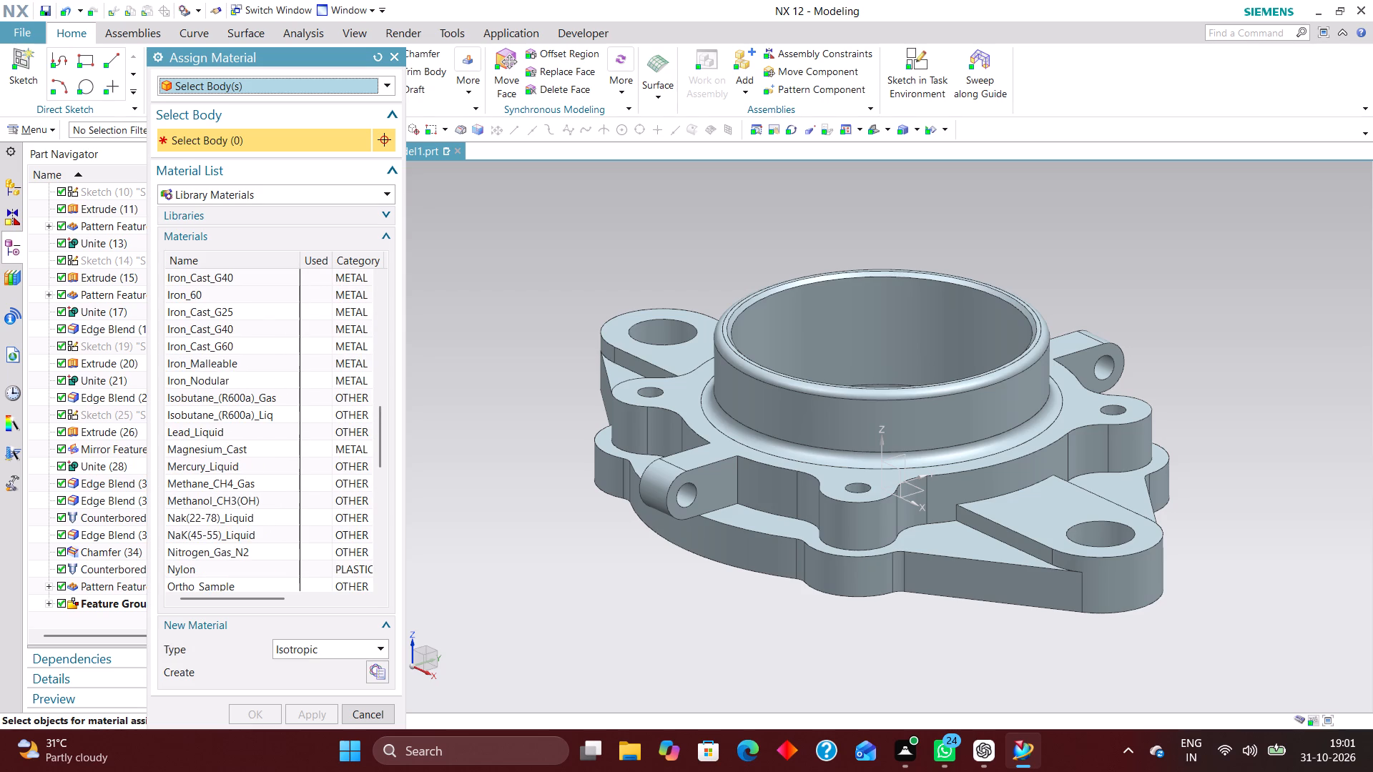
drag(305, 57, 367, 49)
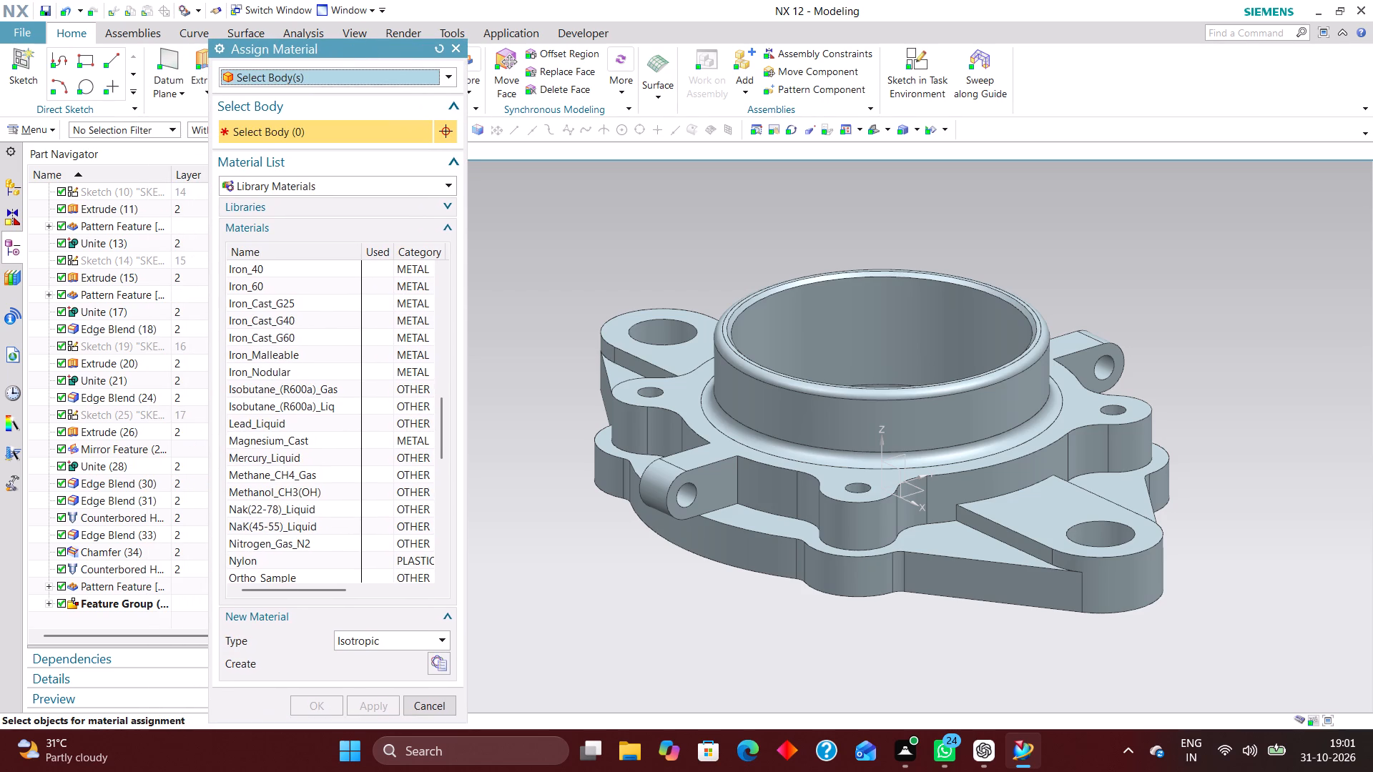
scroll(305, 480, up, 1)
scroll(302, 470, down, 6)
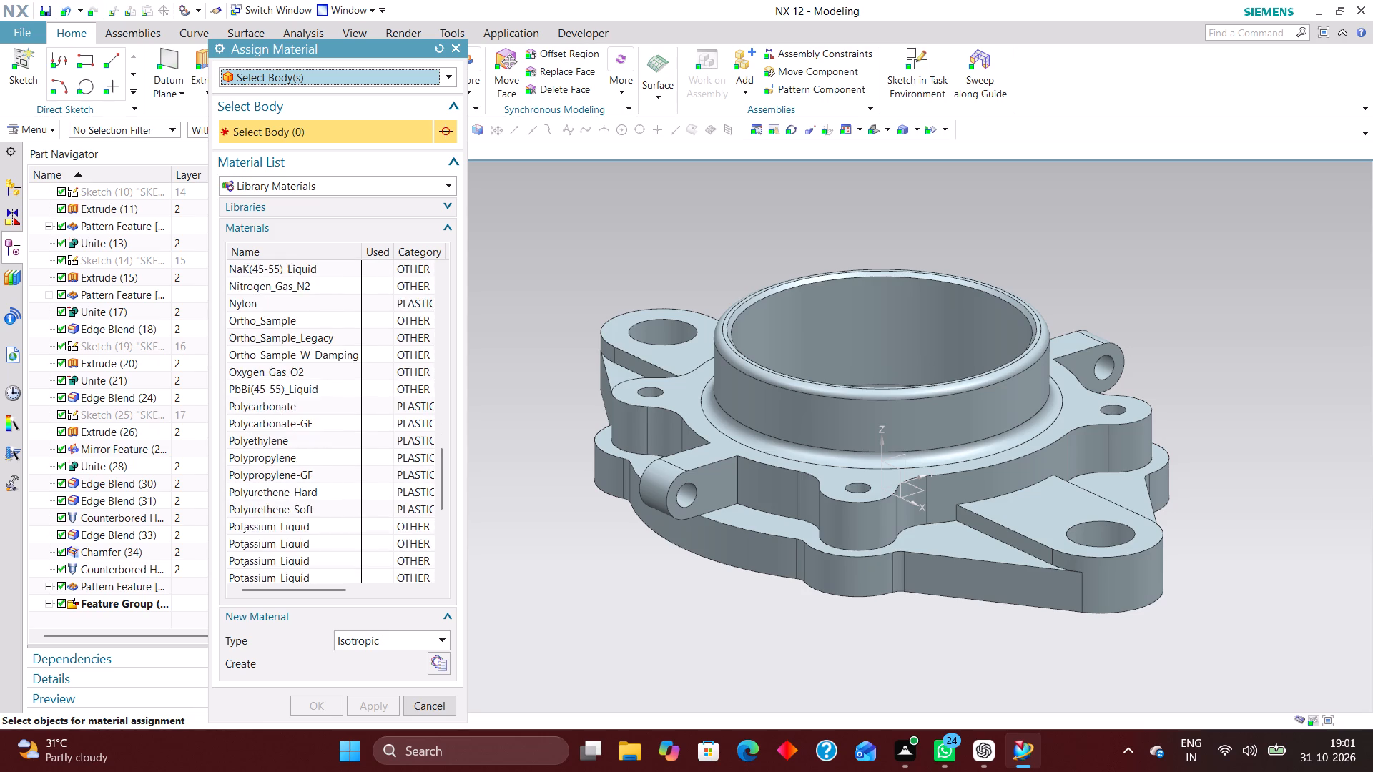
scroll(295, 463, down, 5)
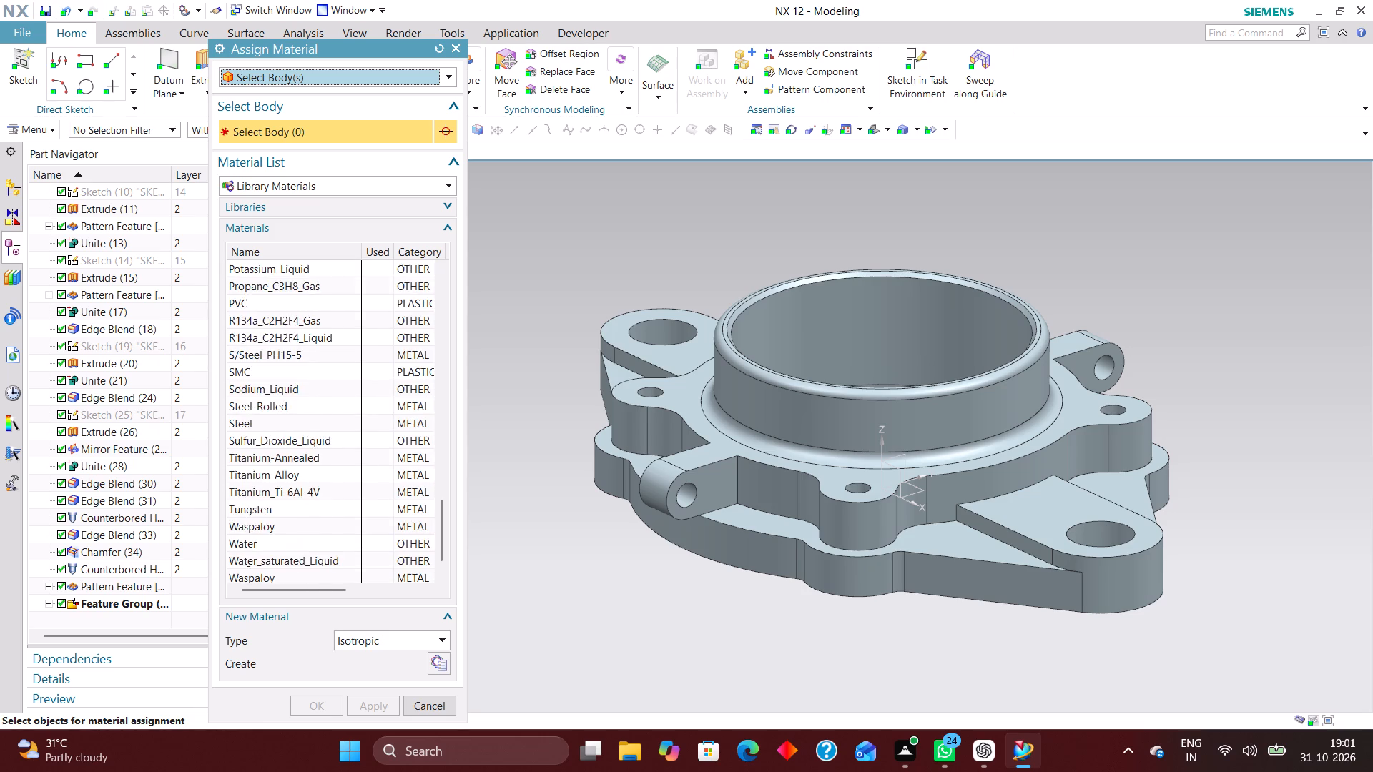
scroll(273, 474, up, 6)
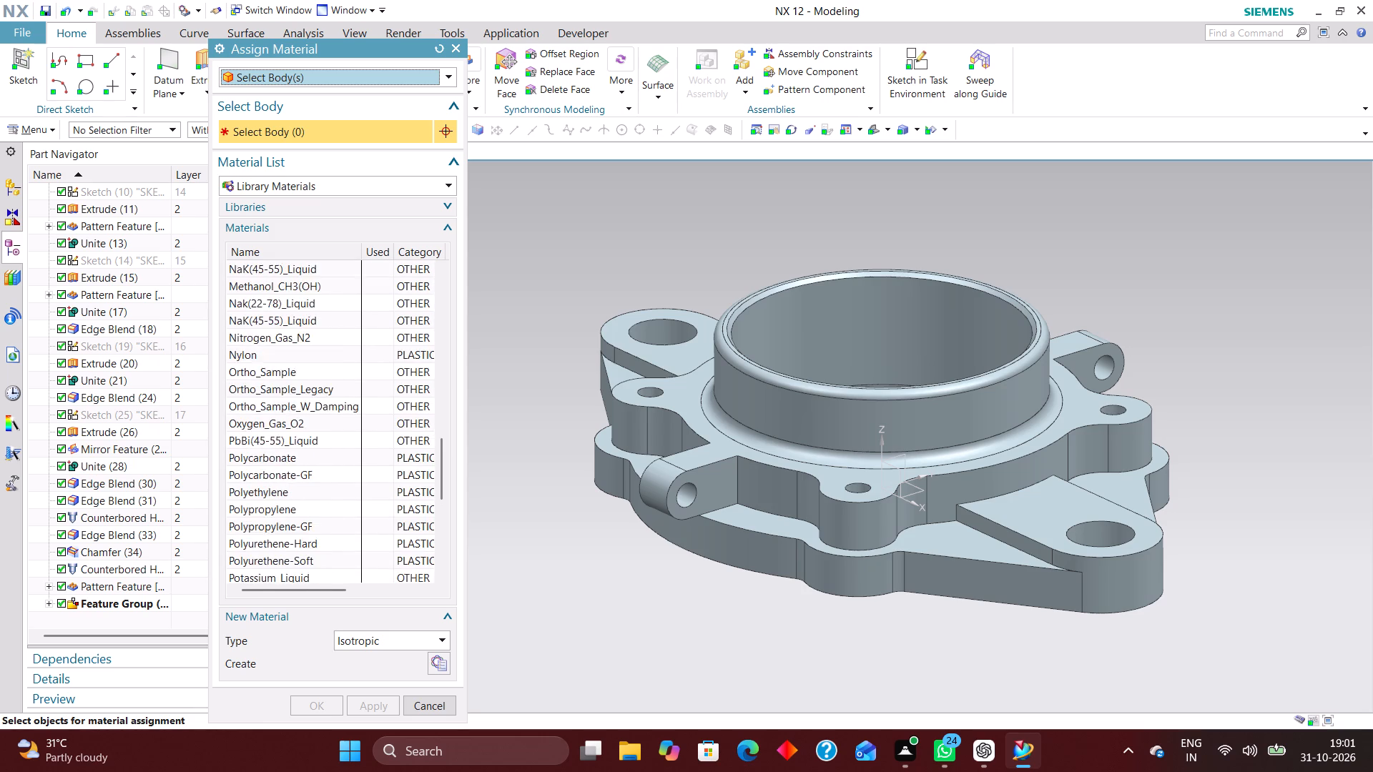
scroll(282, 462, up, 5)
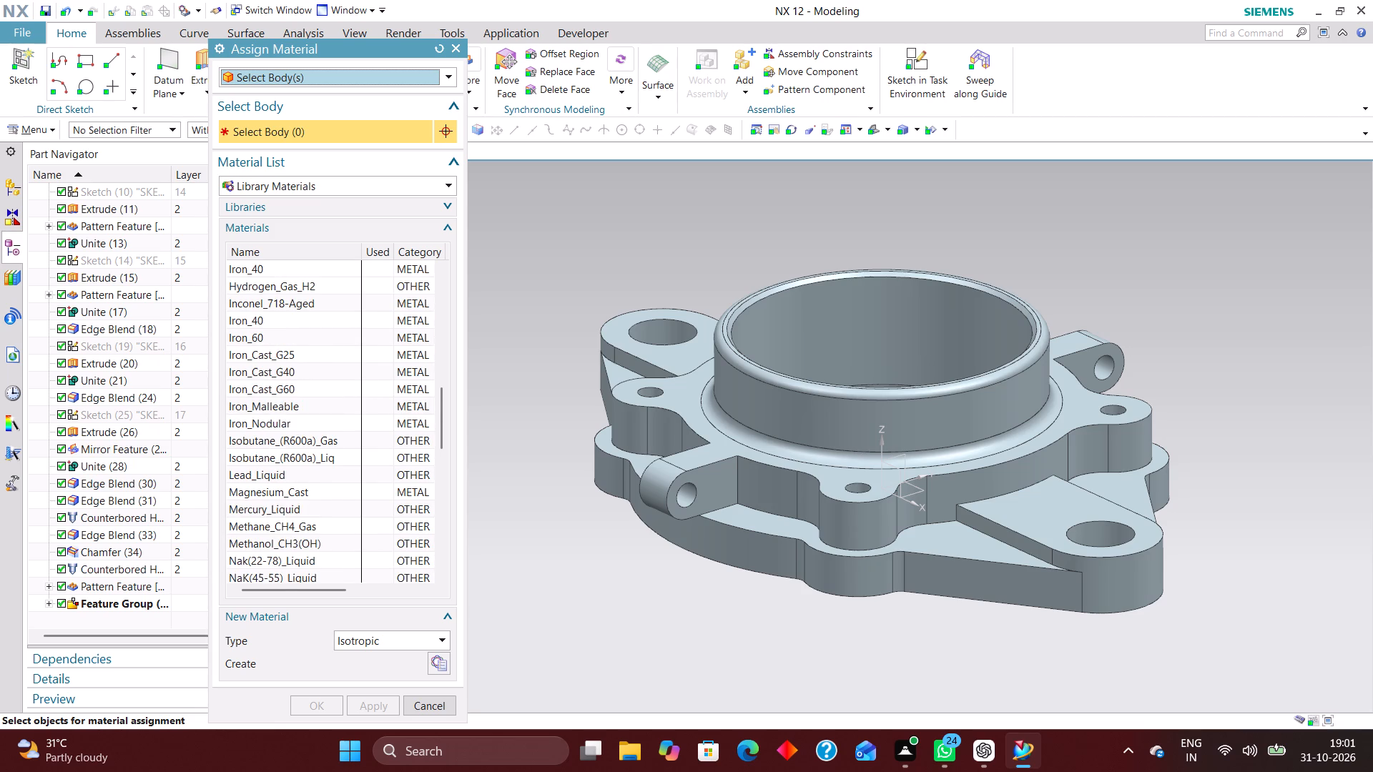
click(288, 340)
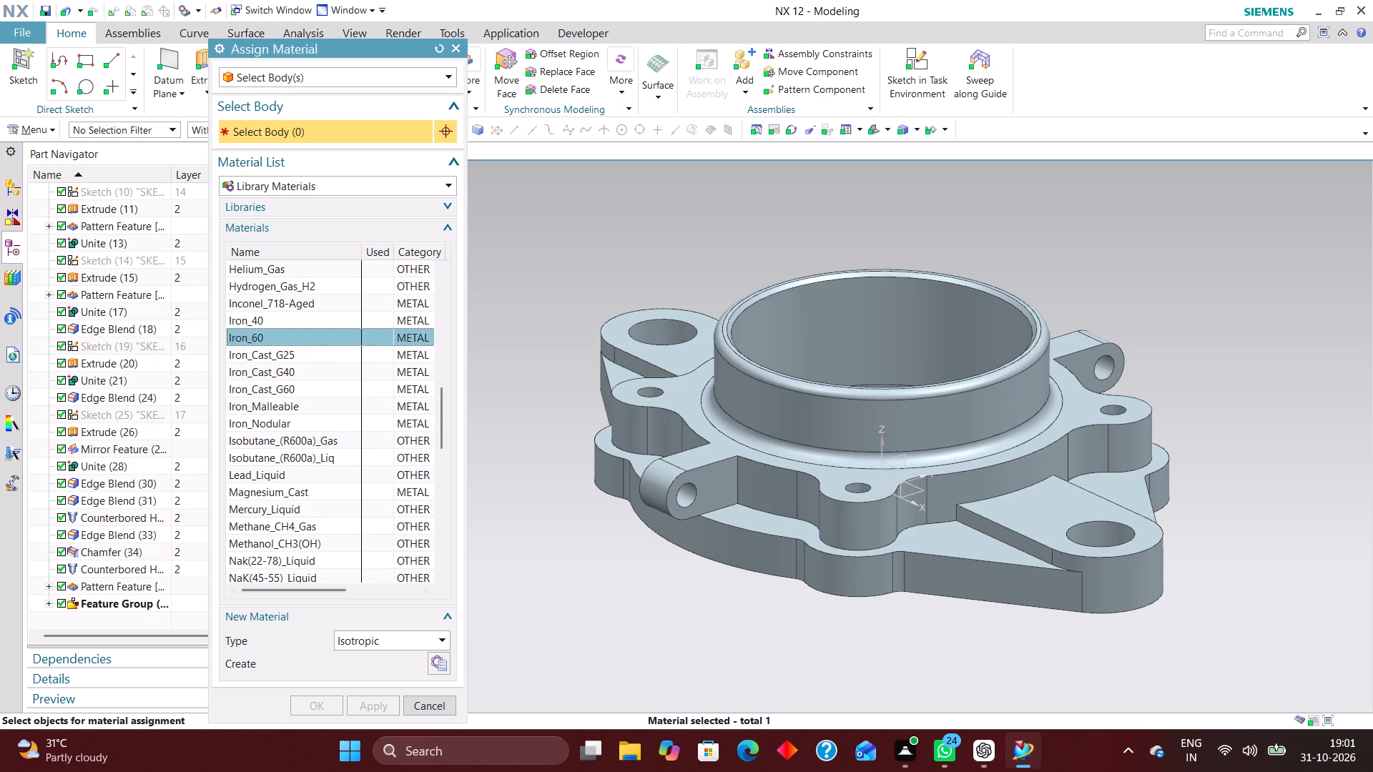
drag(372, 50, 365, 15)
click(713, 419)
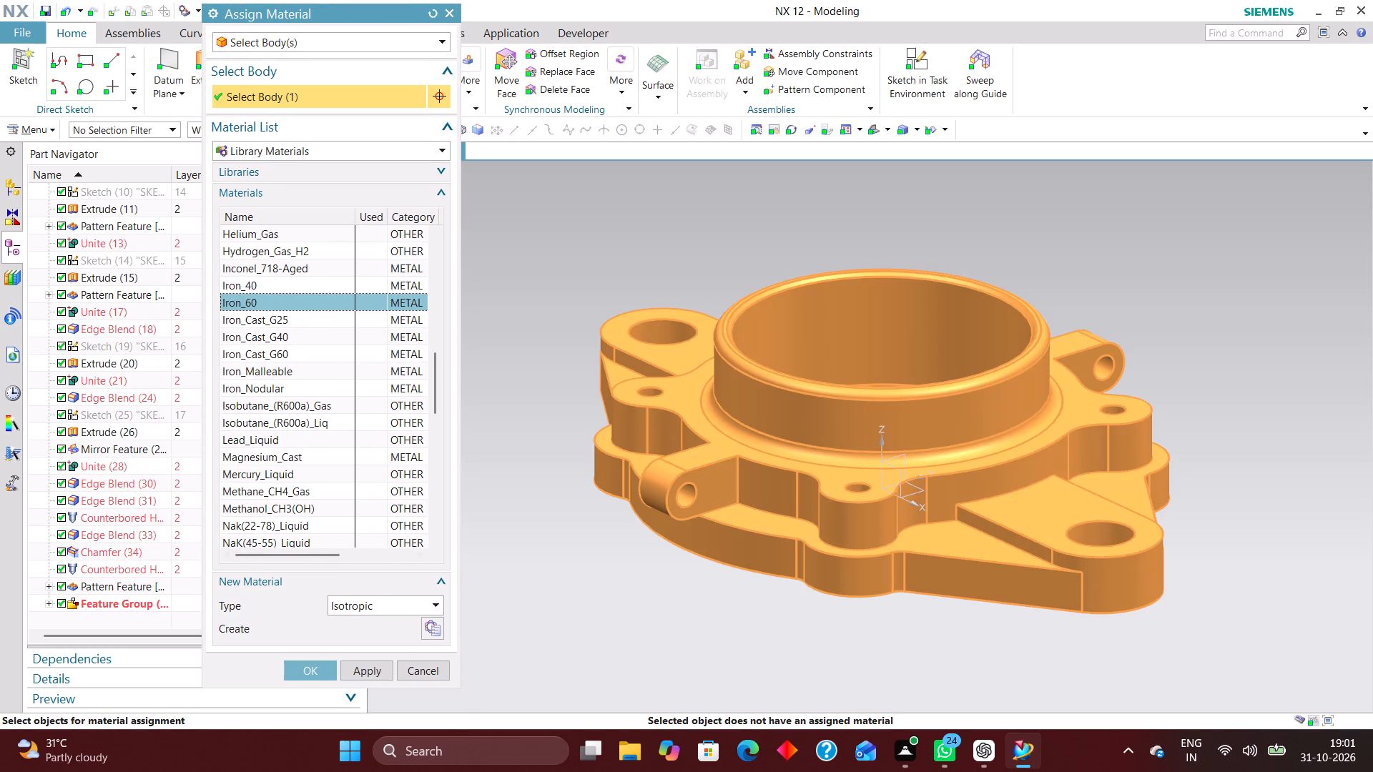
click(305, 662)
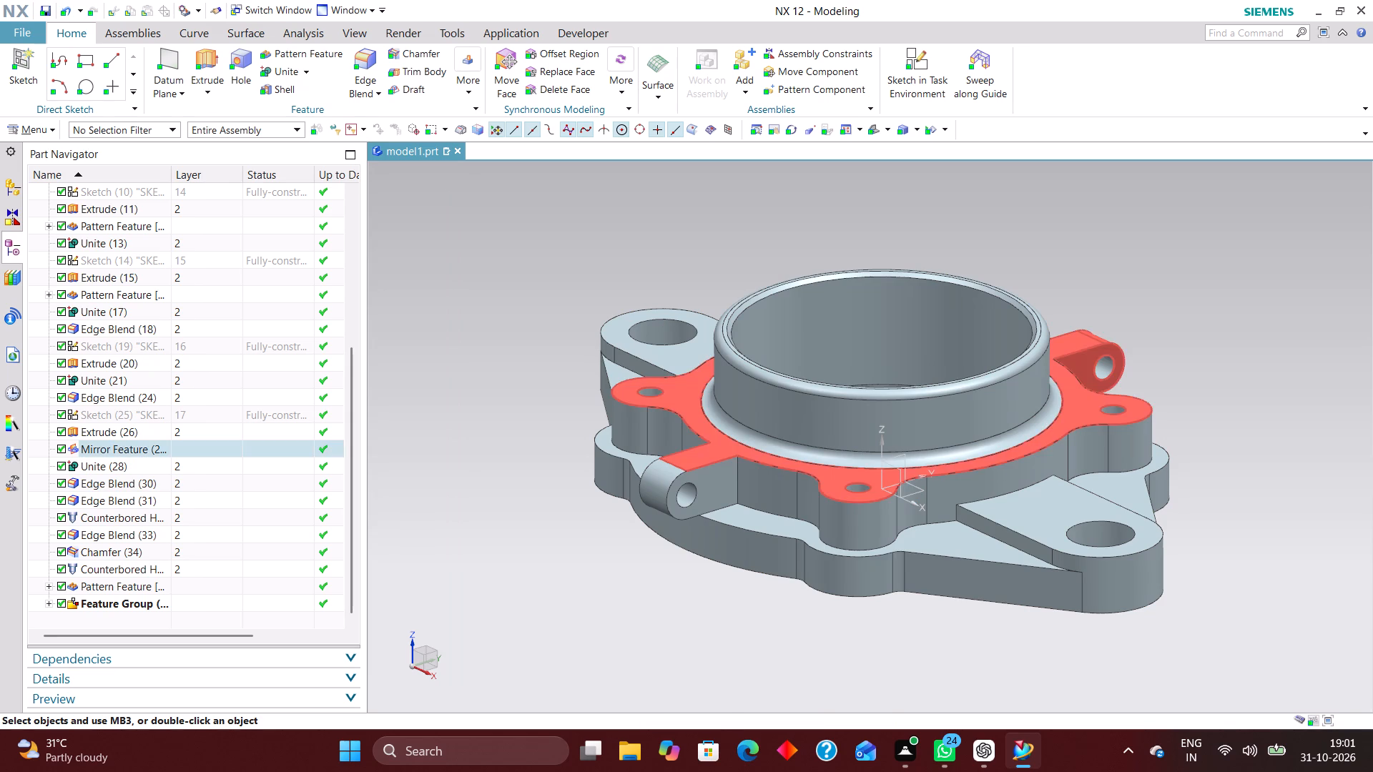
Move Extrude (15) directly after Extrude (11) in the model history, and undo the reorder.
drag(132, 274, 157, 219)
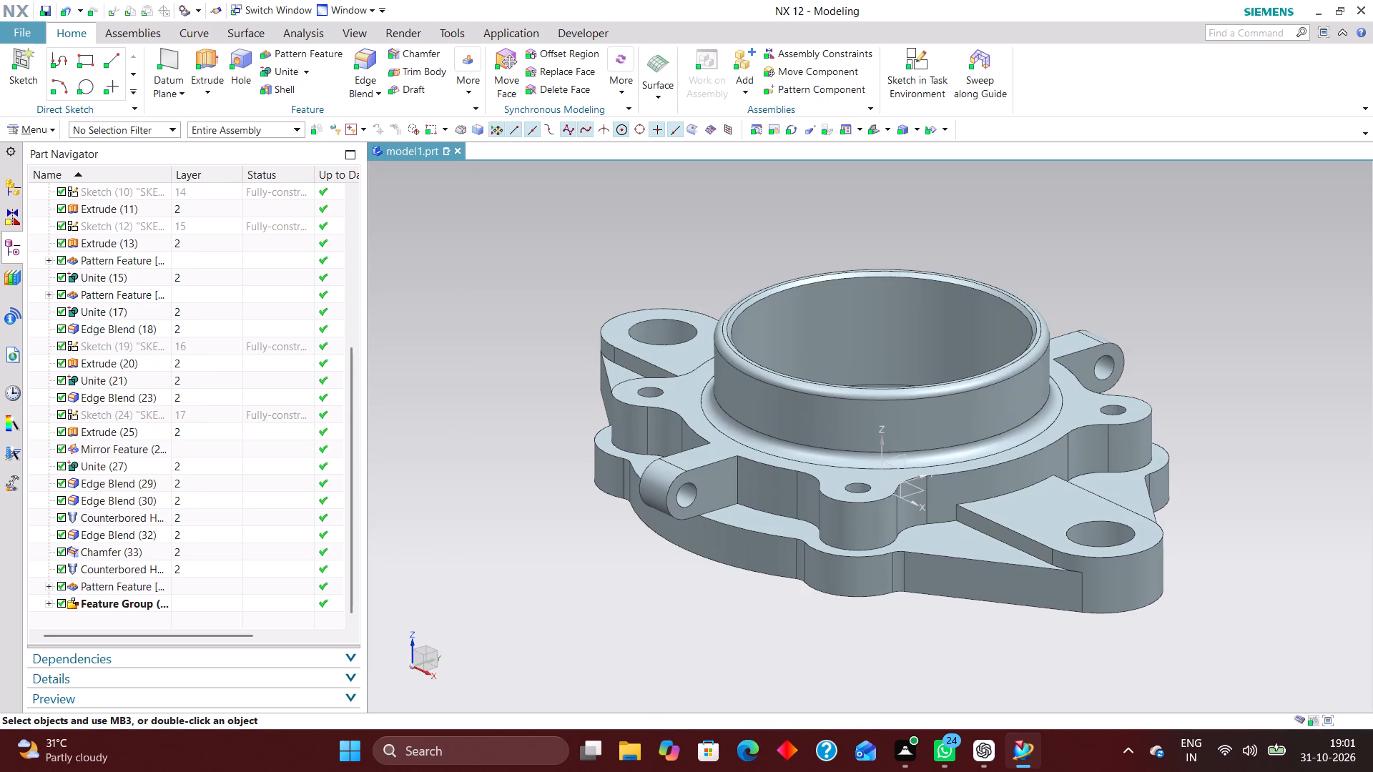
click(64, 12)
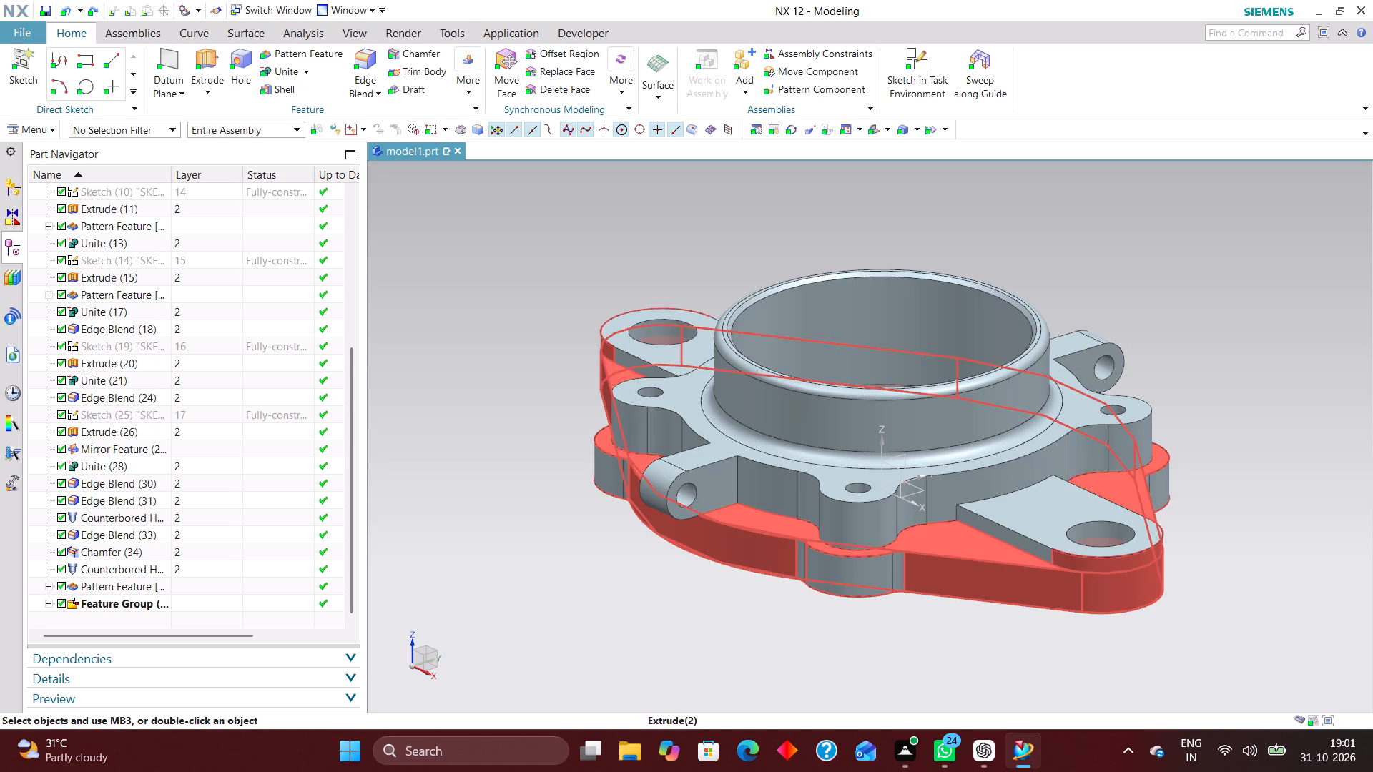
Check in the library materials list which material is marked as used in the part.
scroll(119, 376, up, 6)
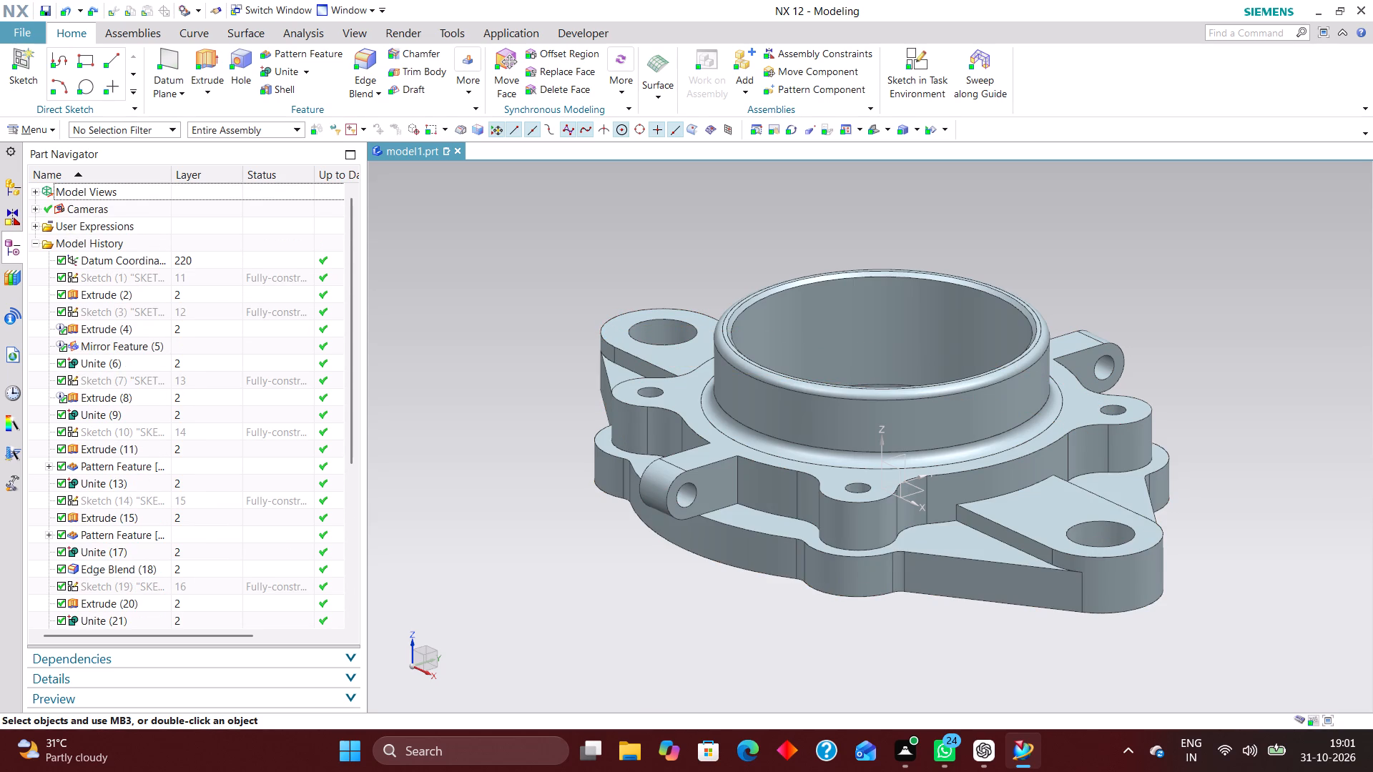
click(54, 130)
click(61, 237)
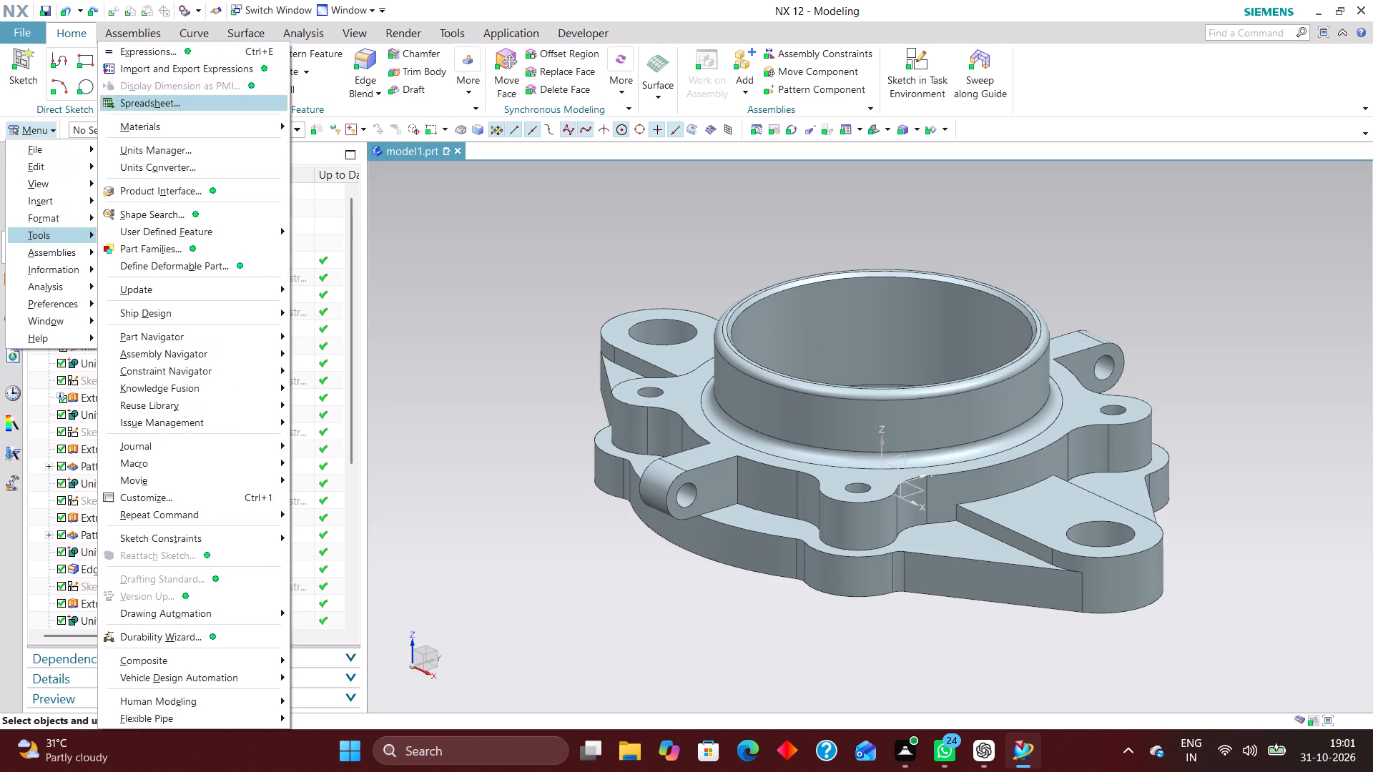
click(207, 127)
click(329, 130)
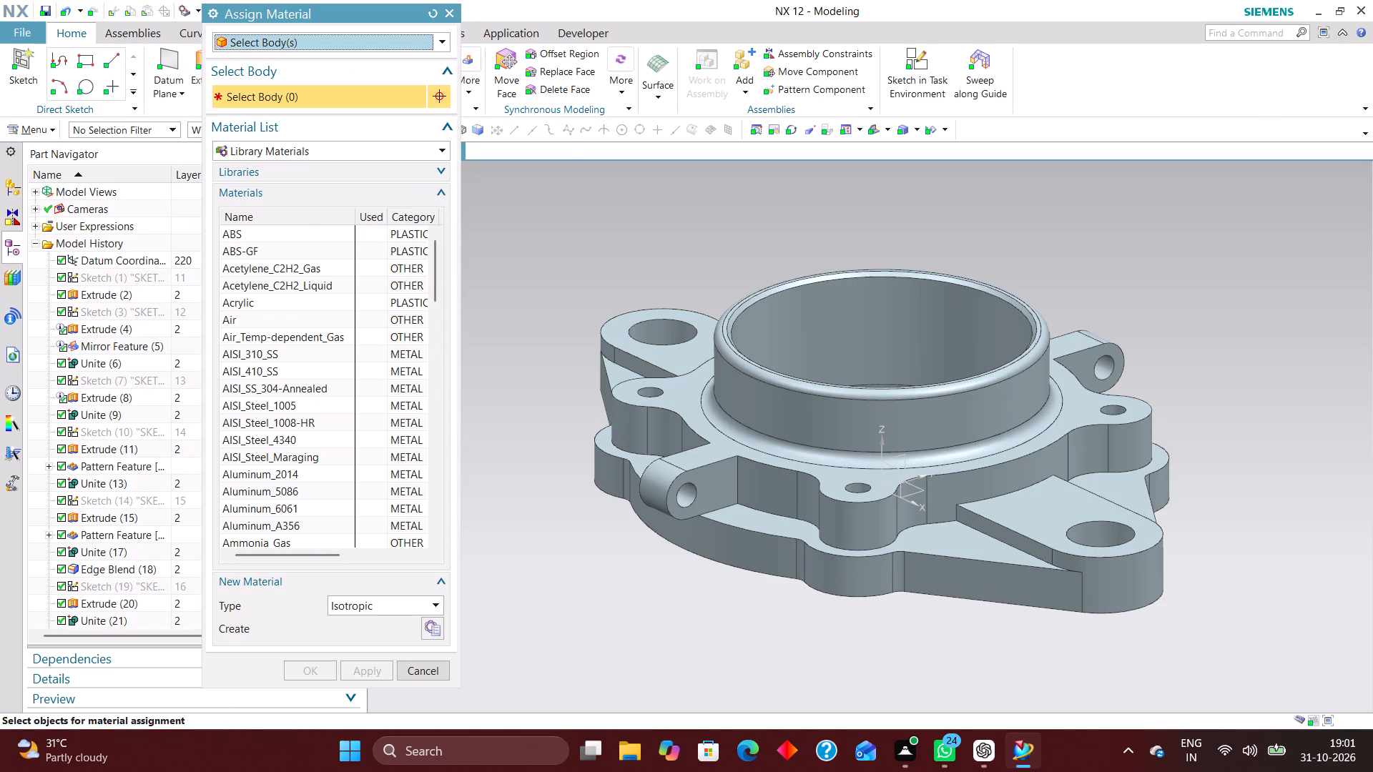
scroll(294, 332, down, 19)
scroll(295, 361, up, 5)
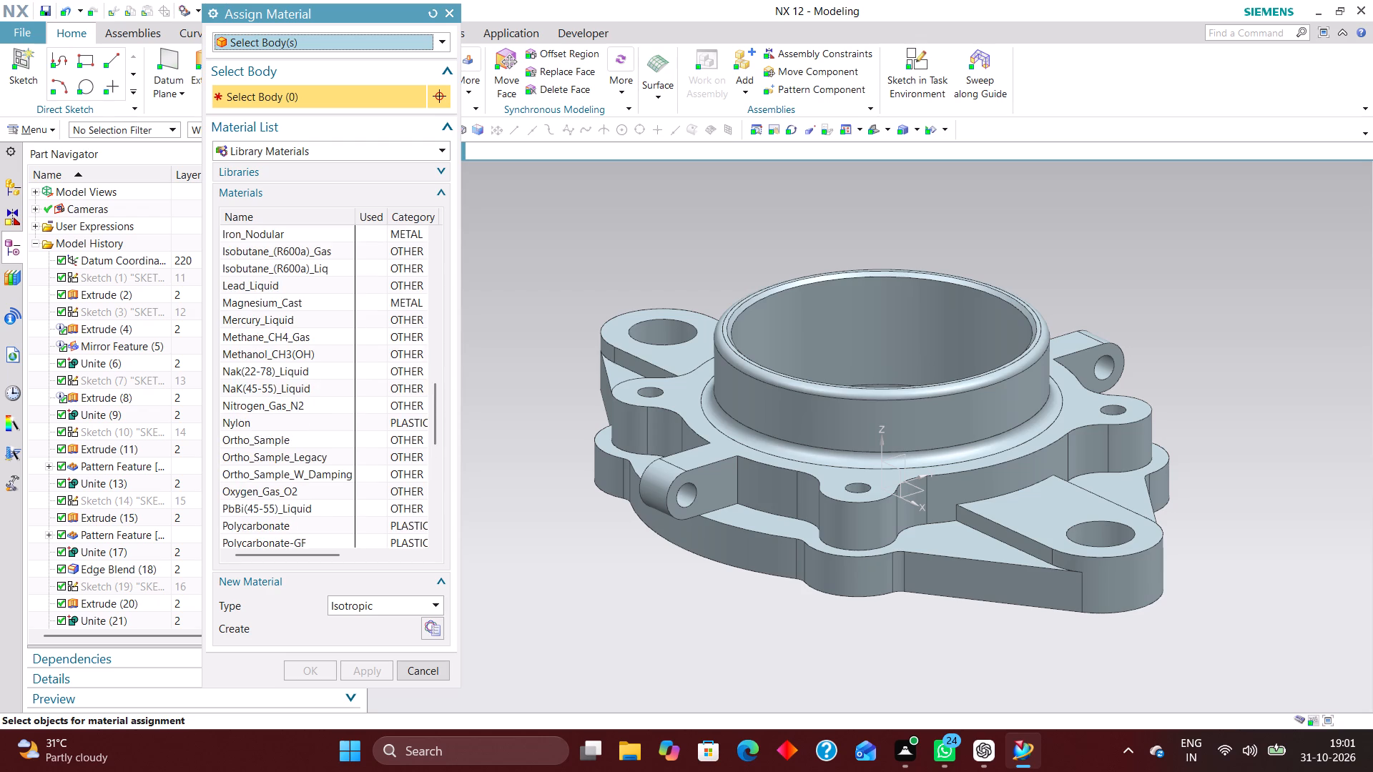
scroll(301, 354, up, 4)
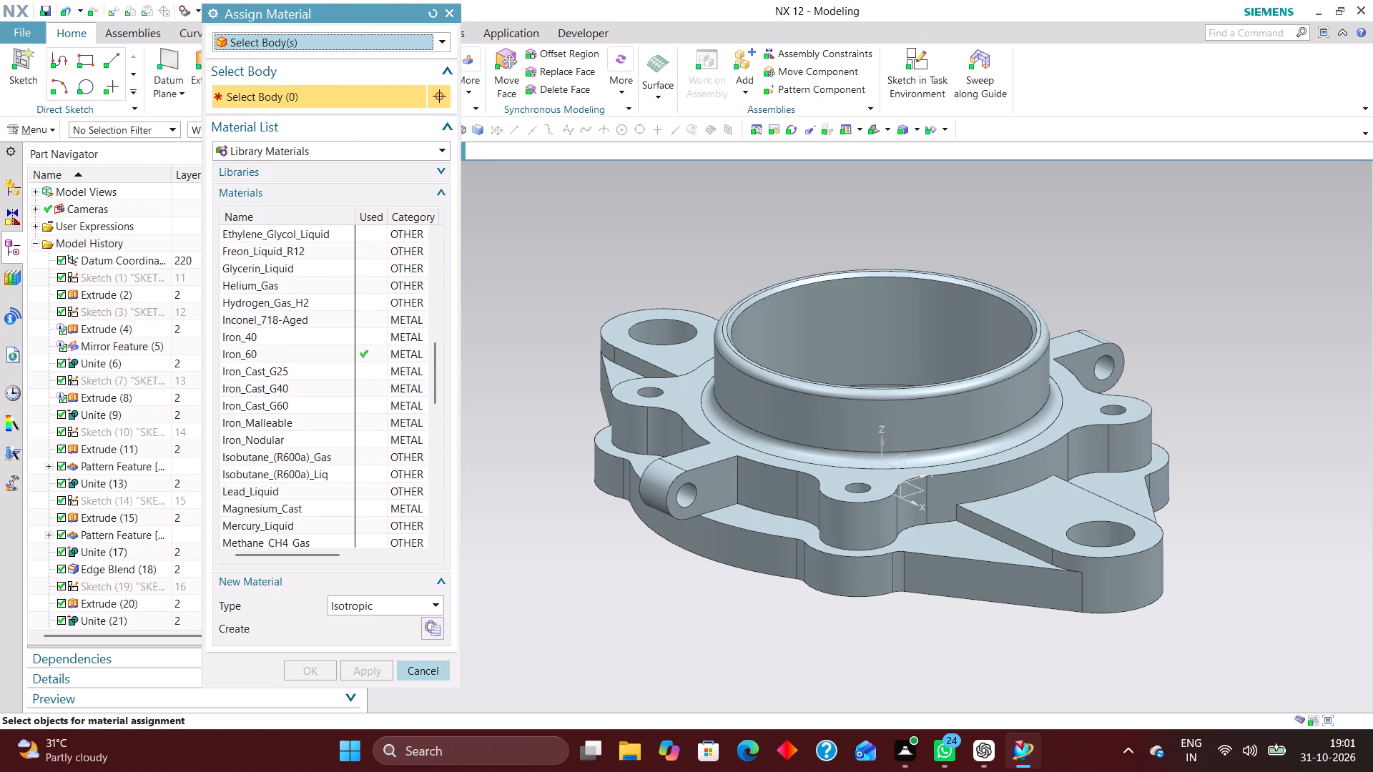
click(430, 678)
Calculate the part's mass in the displayed part's weight properties with Update Data on Save enabled, and close without applying.
click(49, 127)
click(63, 150)
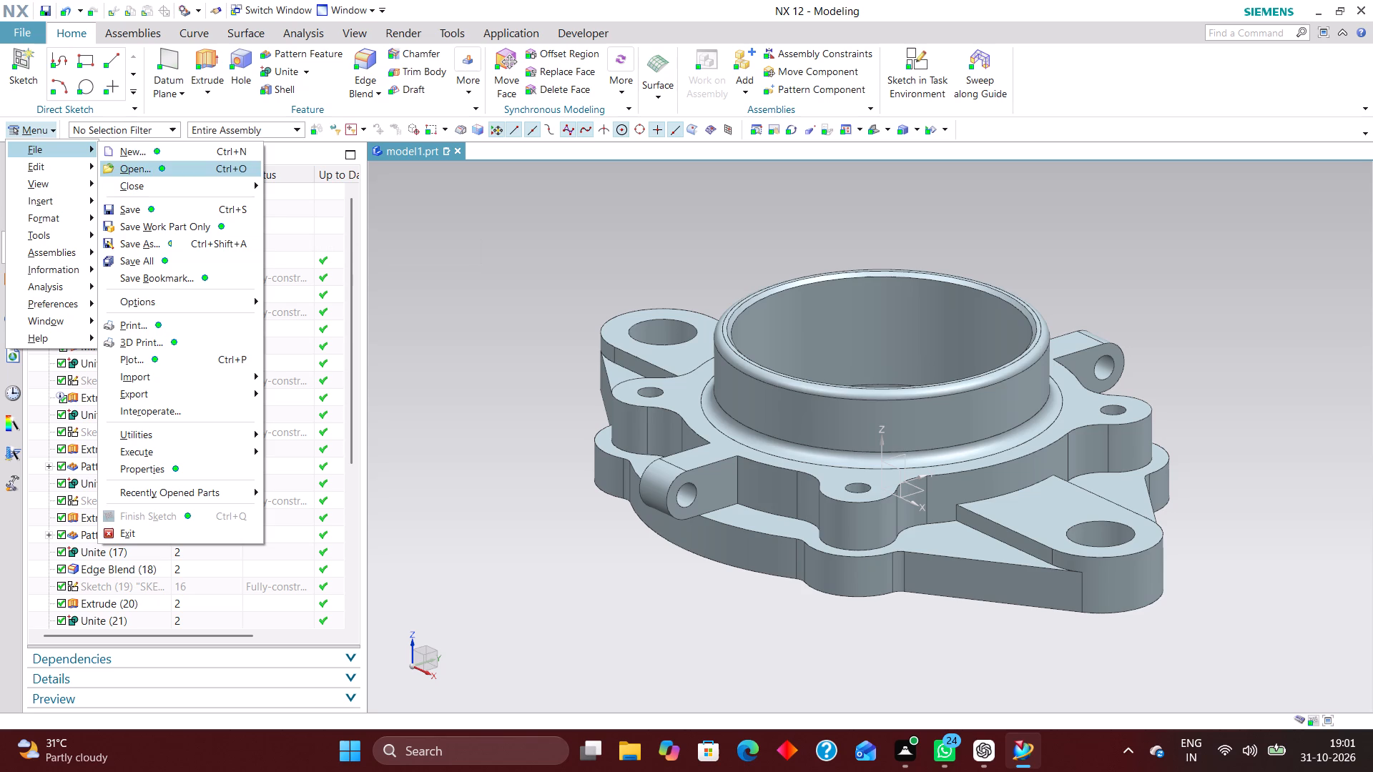
click(192, 470)
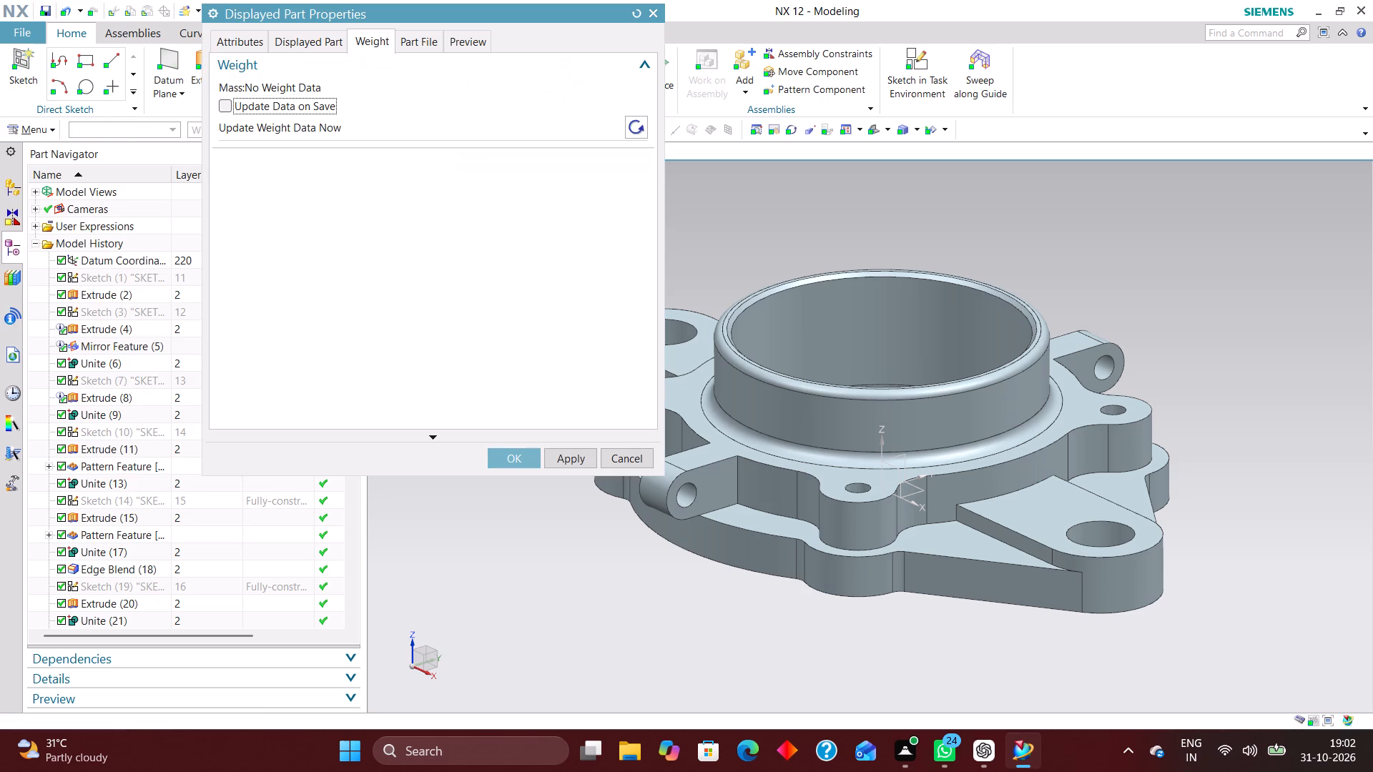
click(228, 111)
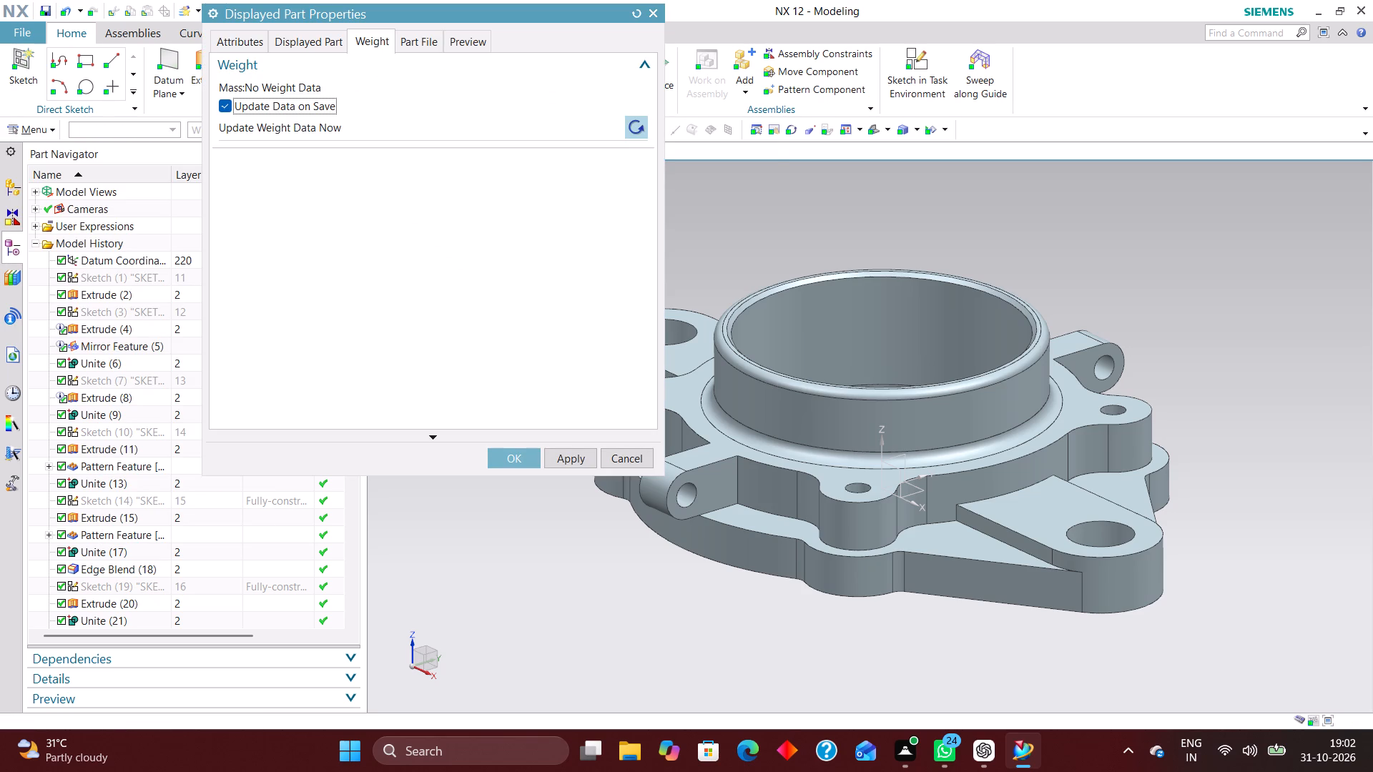
click(641, 125)
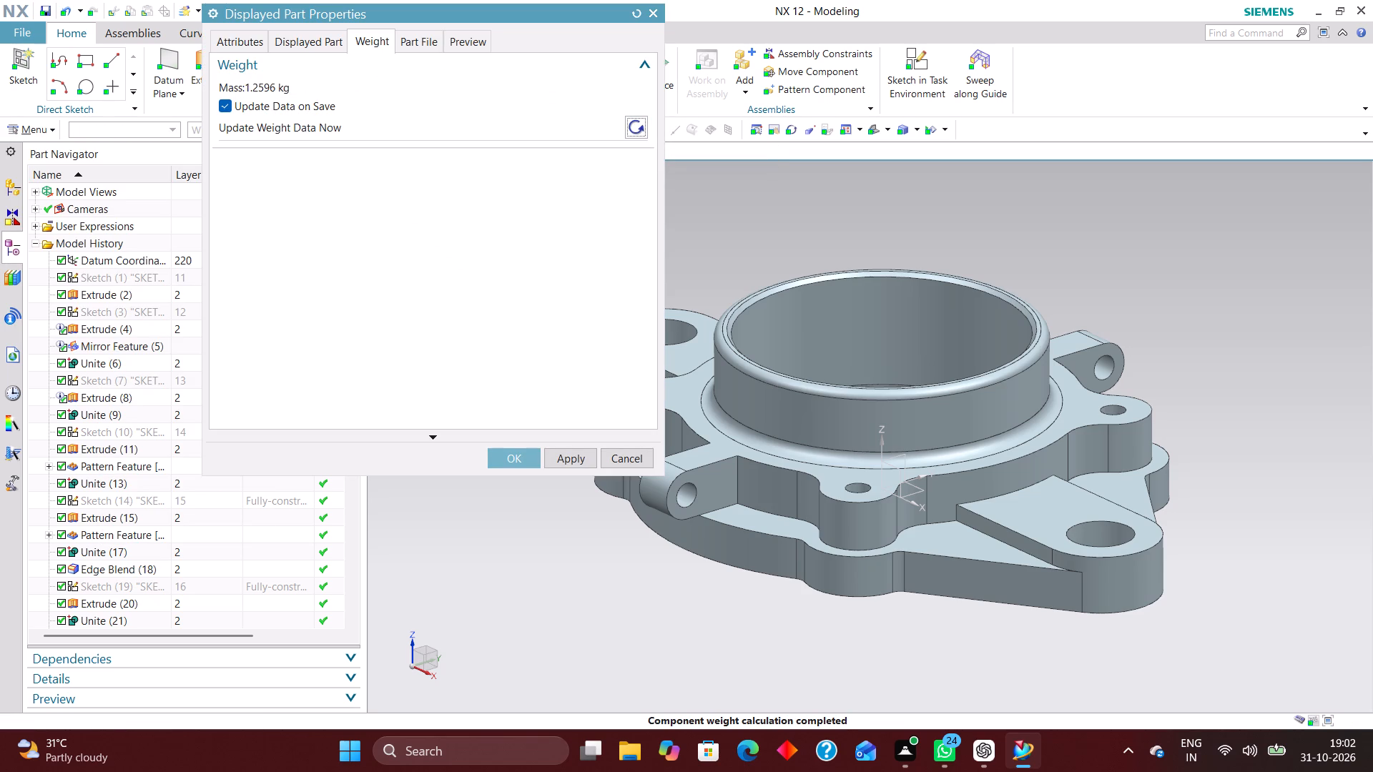
click(630, 461)
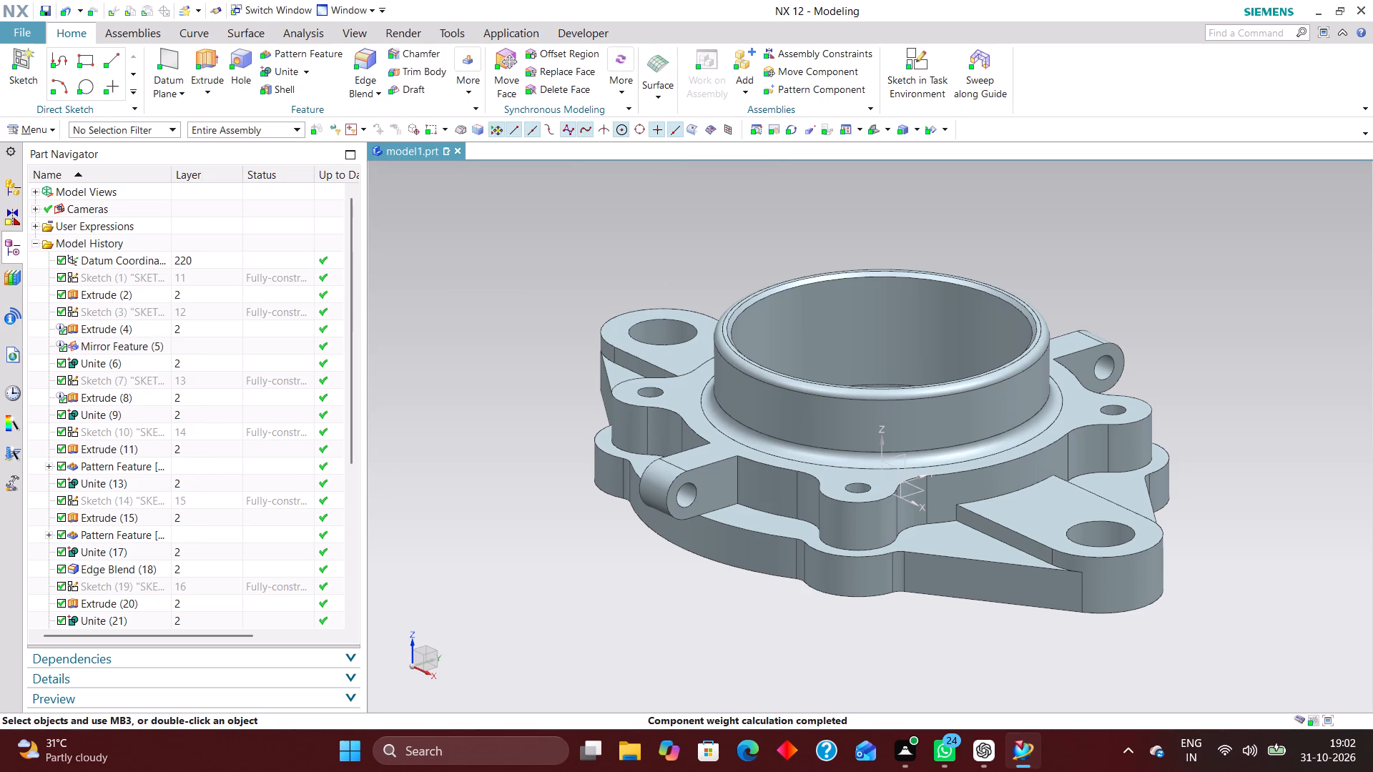
Assign the library material Iron_Cast_G60 to the flanged housing's solid body.
click(44, 129)
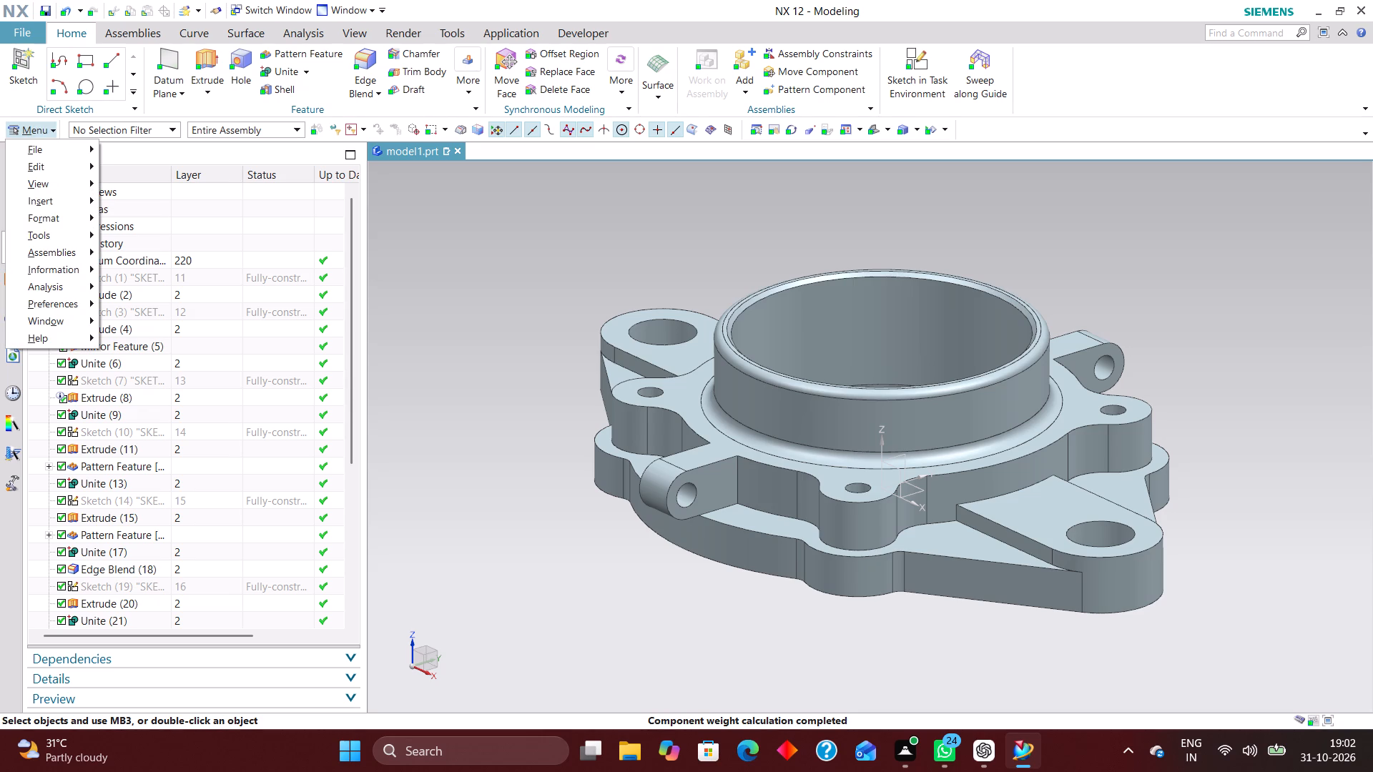
click(62, 228)
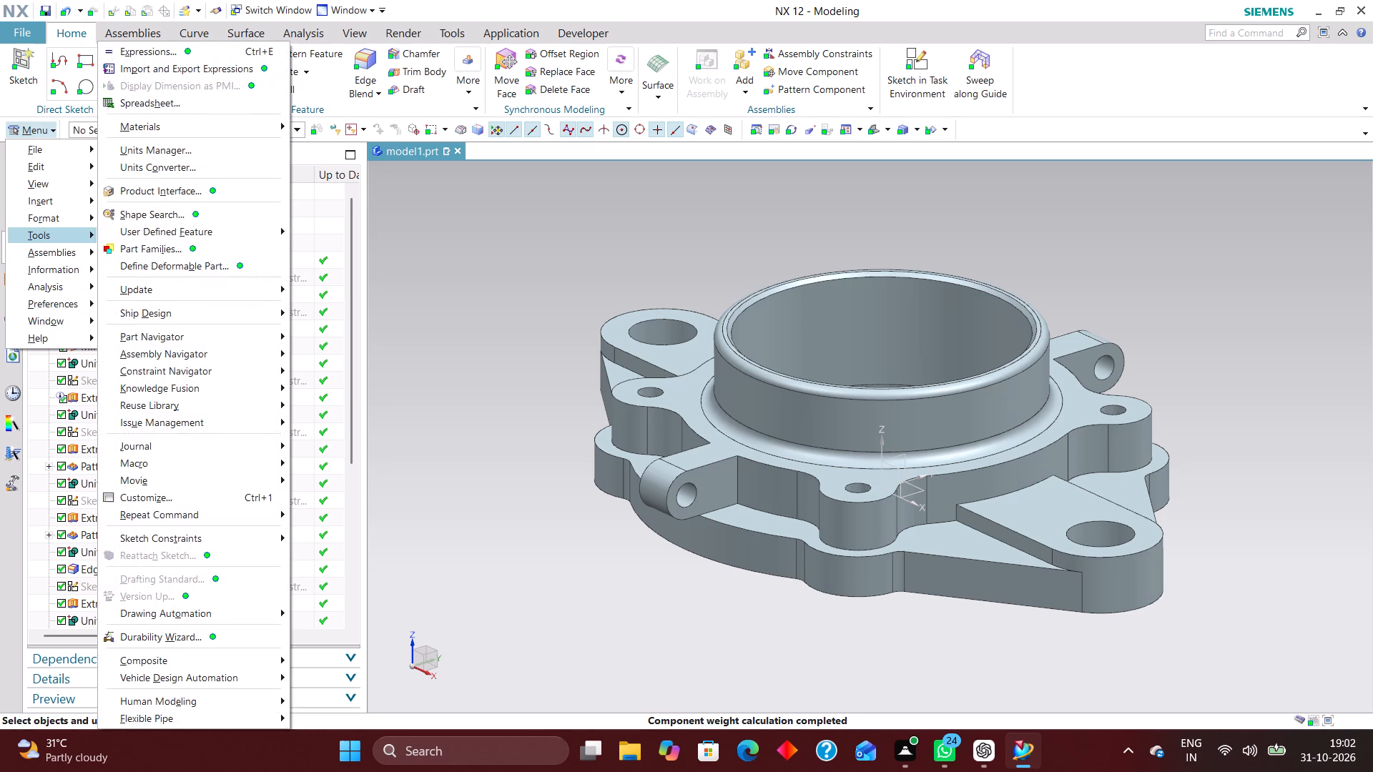
click(186, 128)
click(348, 126)
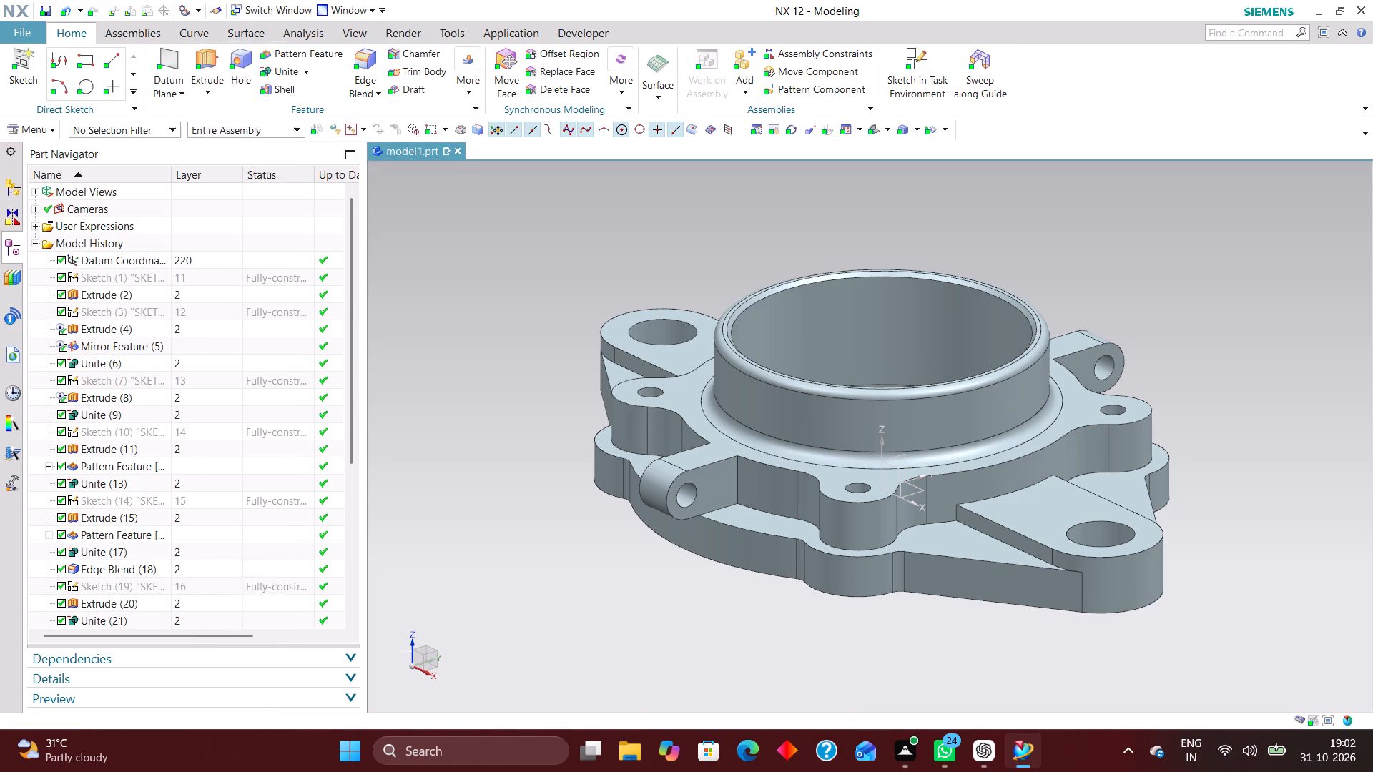
scroll(260, 369, down, 9)
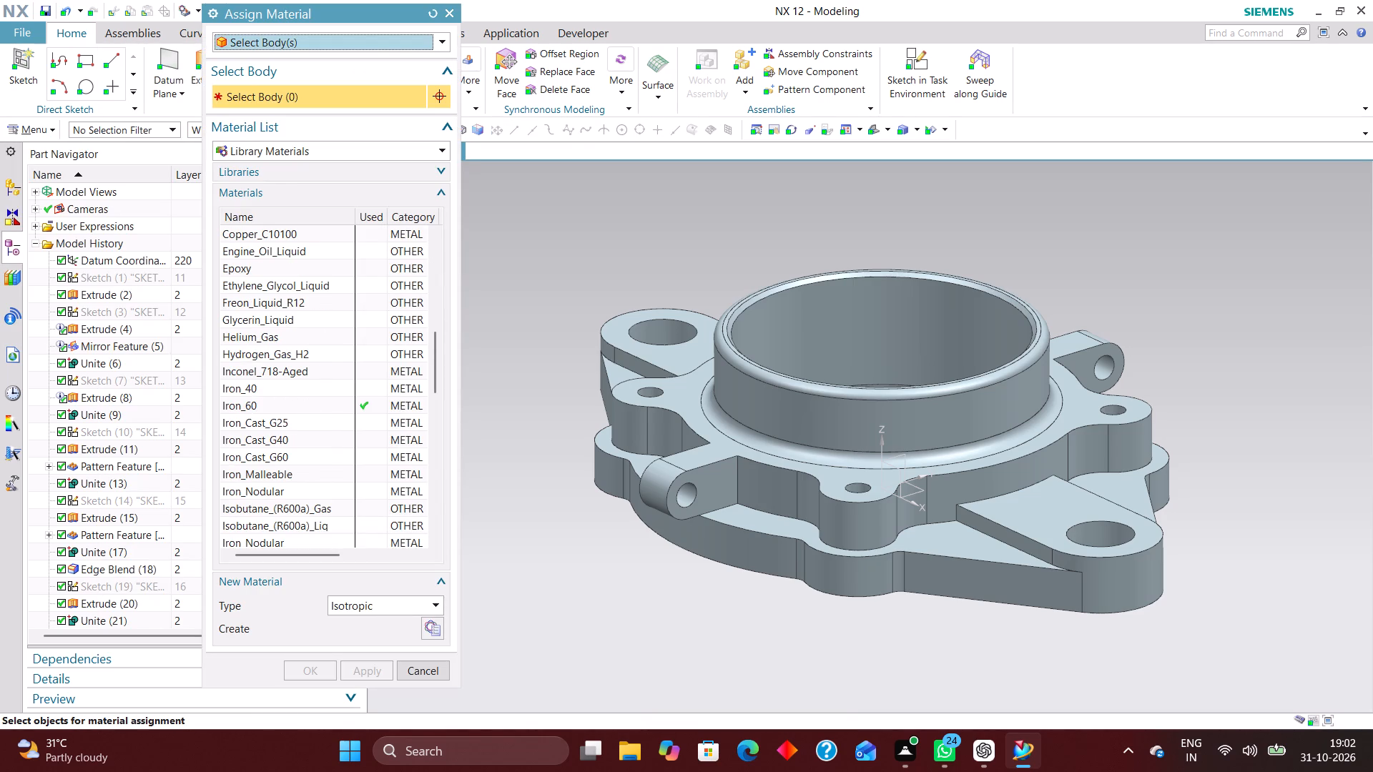
click(283, 460)
click(747, 417)
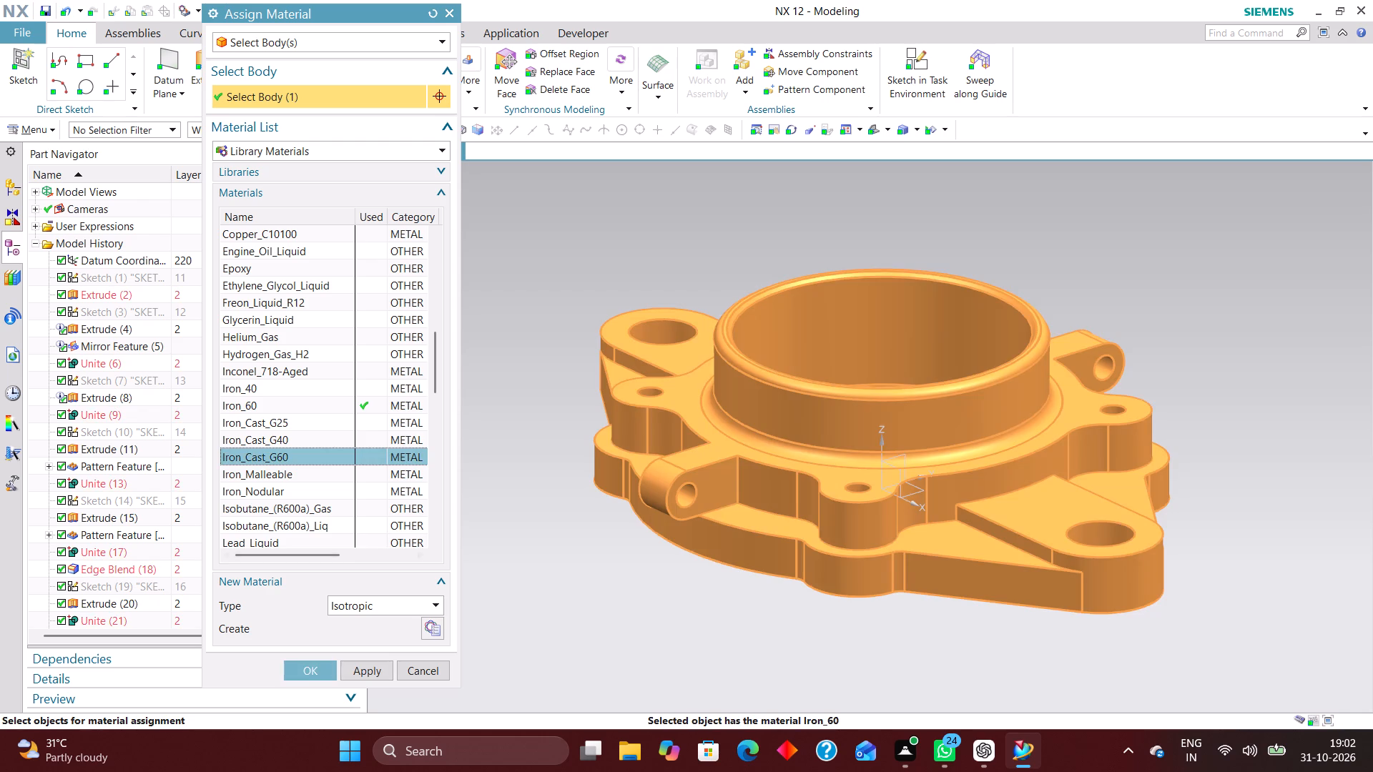
click(310, 669)
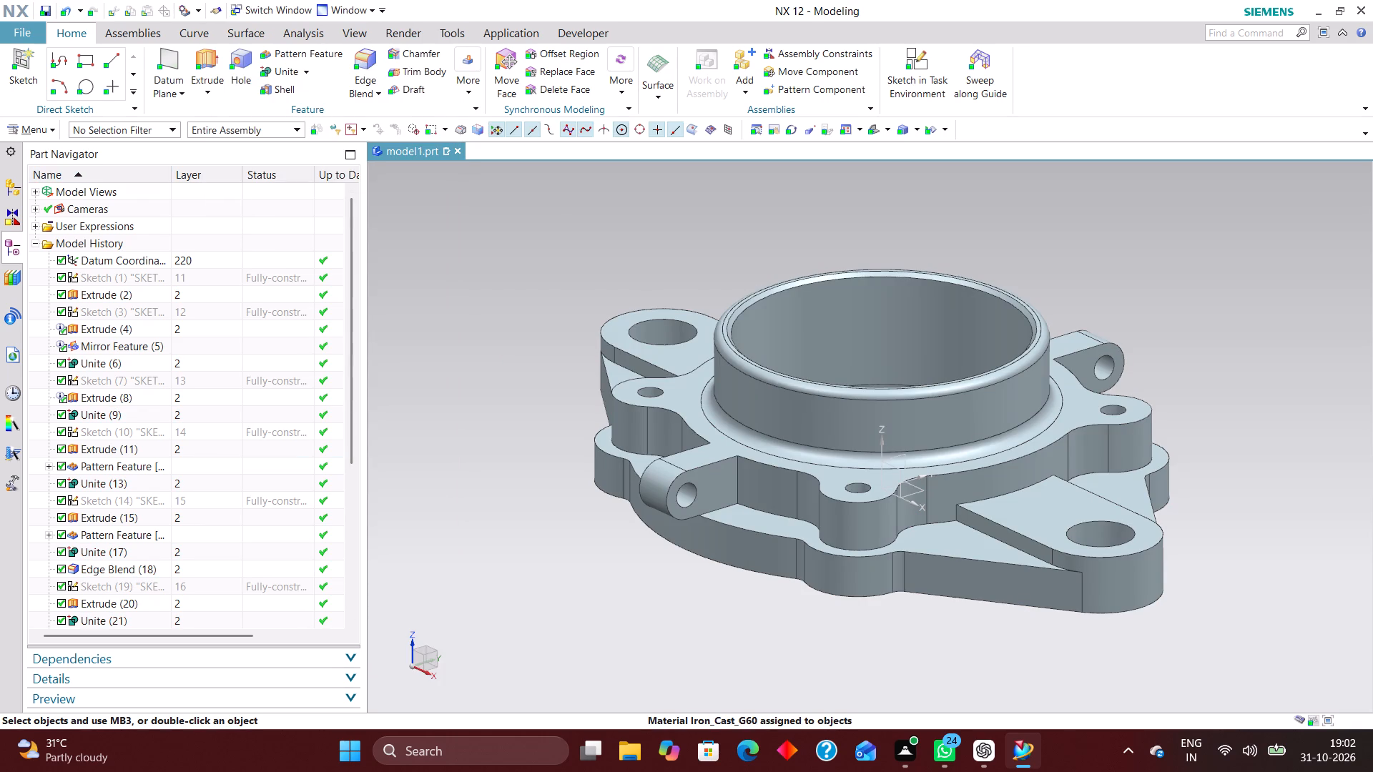
Calculate the part's mass in the displayed part's weight properties, and close them without applying.
click(53, 127)
click(49, 150)
click(200, 462)
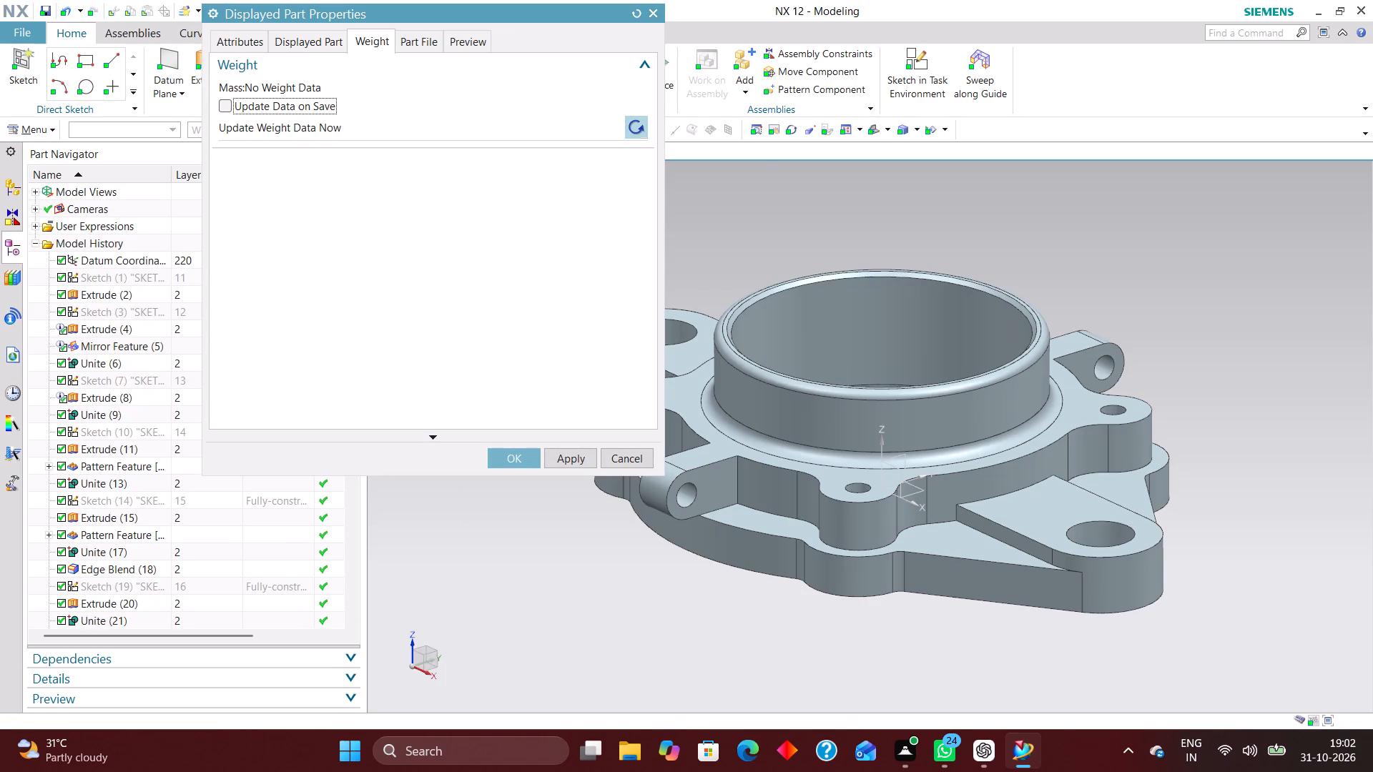
click(634, 127)
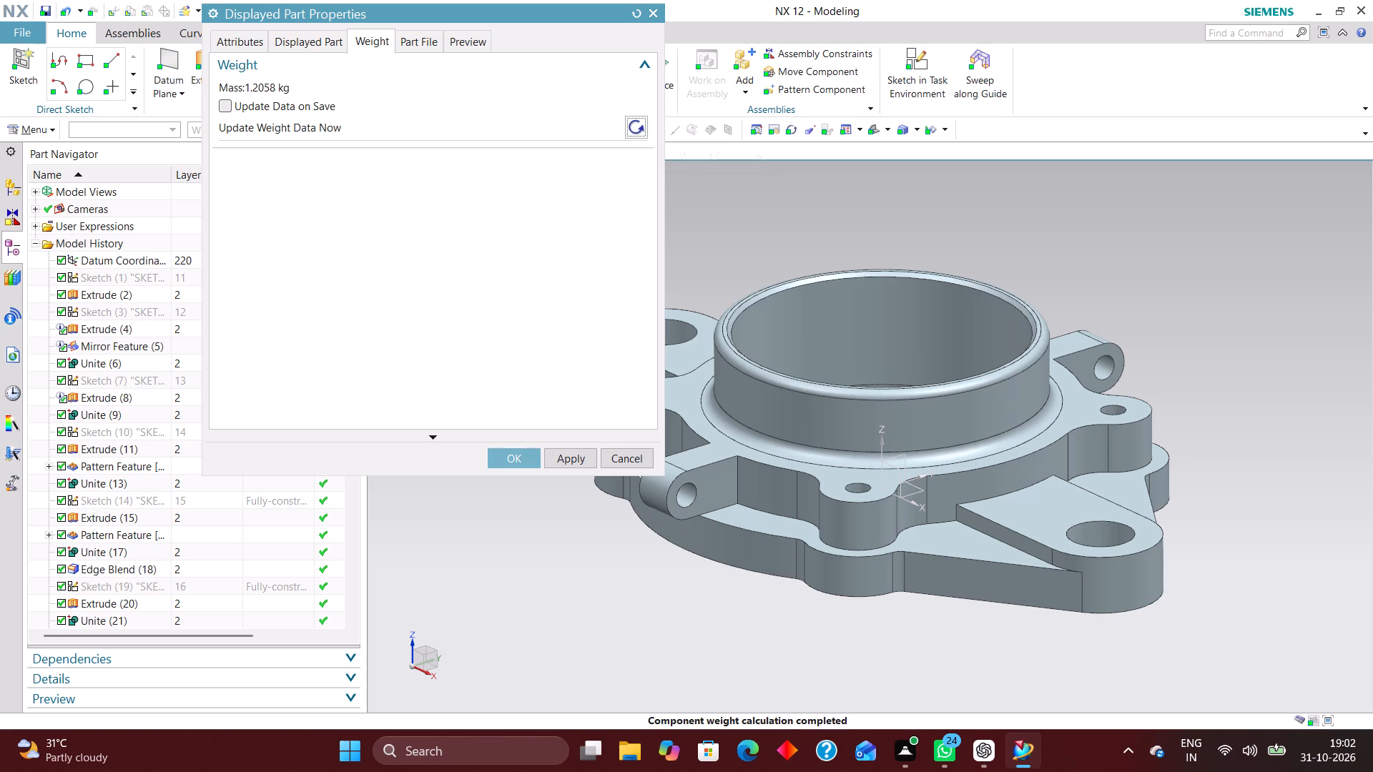
click(225, 99)
click(635, 459)
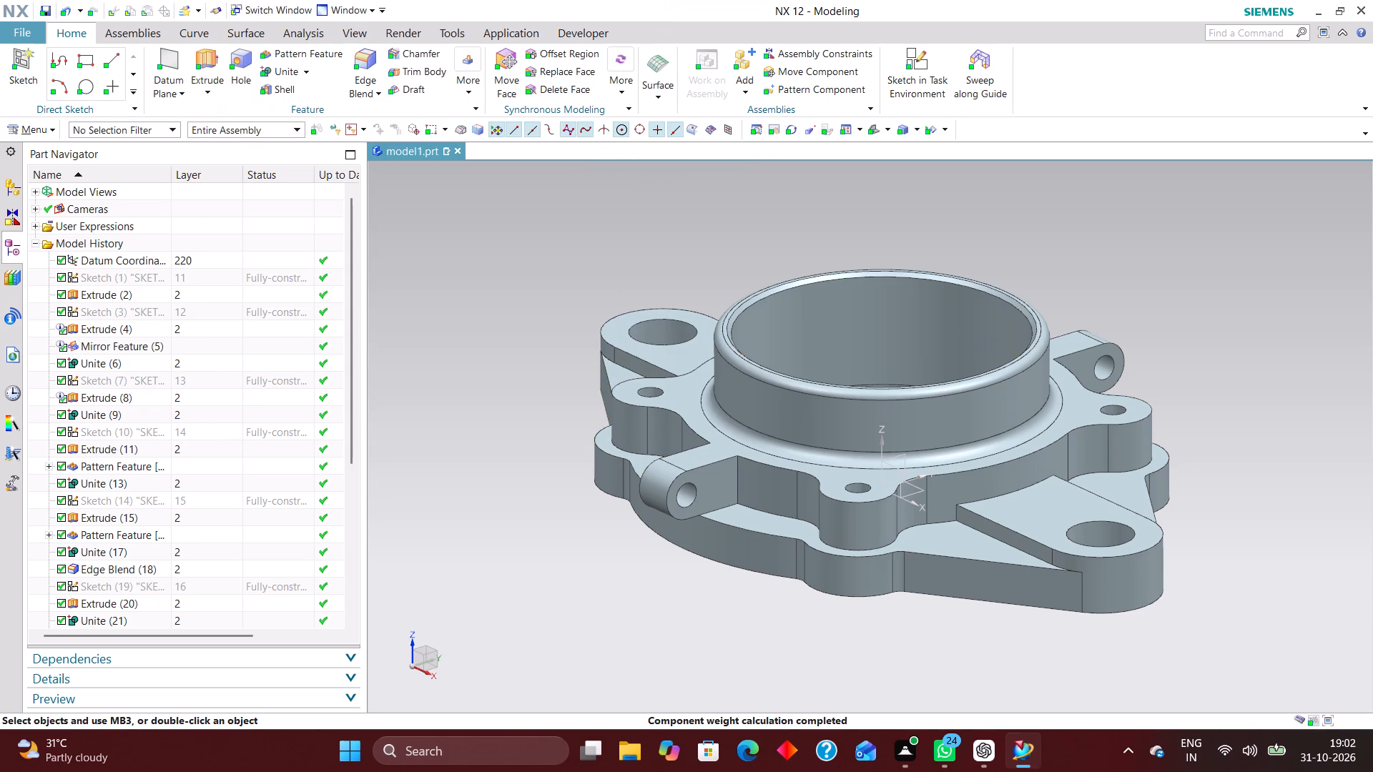
Check the used marks of Iron_60 and Iron_Cast_G60 in the library list of the Assign Material command.
click(50, 129)
click(49, 148)
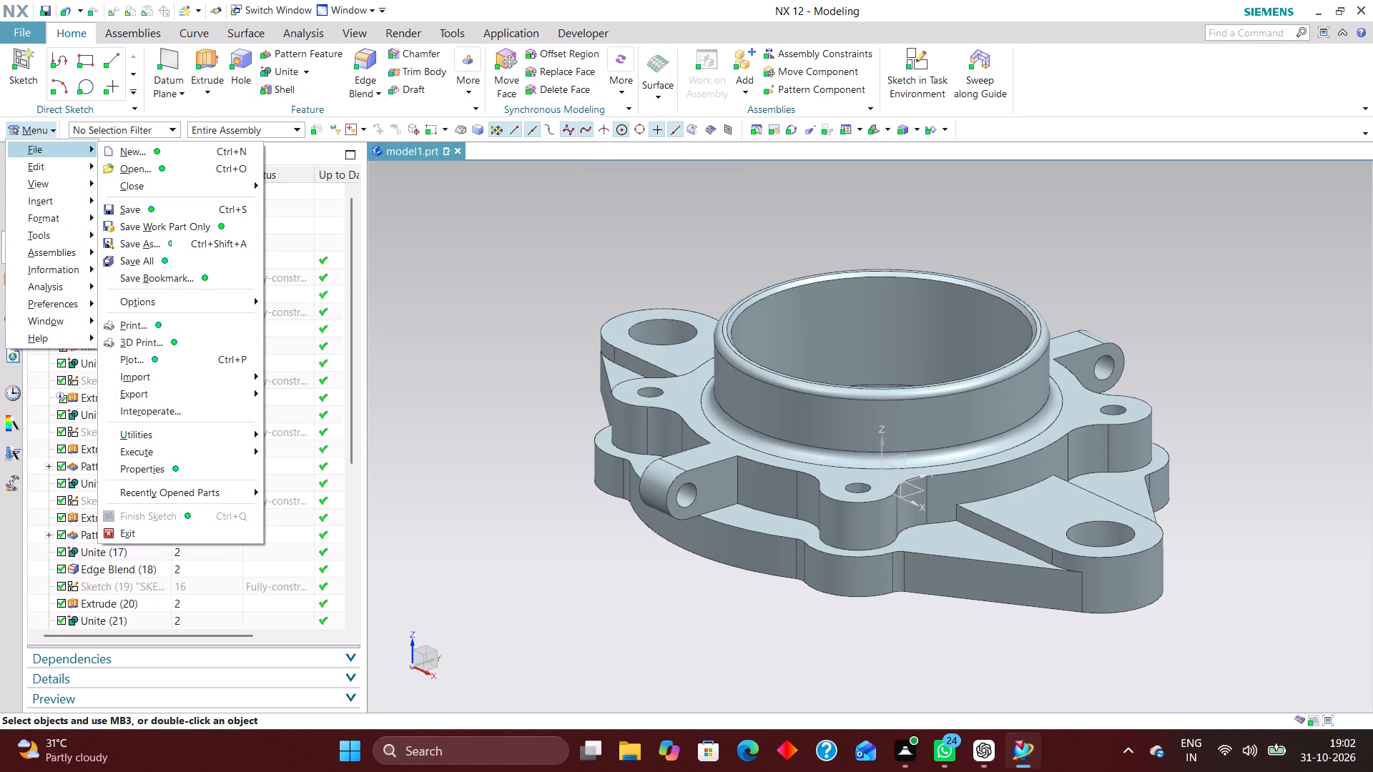
click(51, 229)
click(183, 126)
click(373, 127)
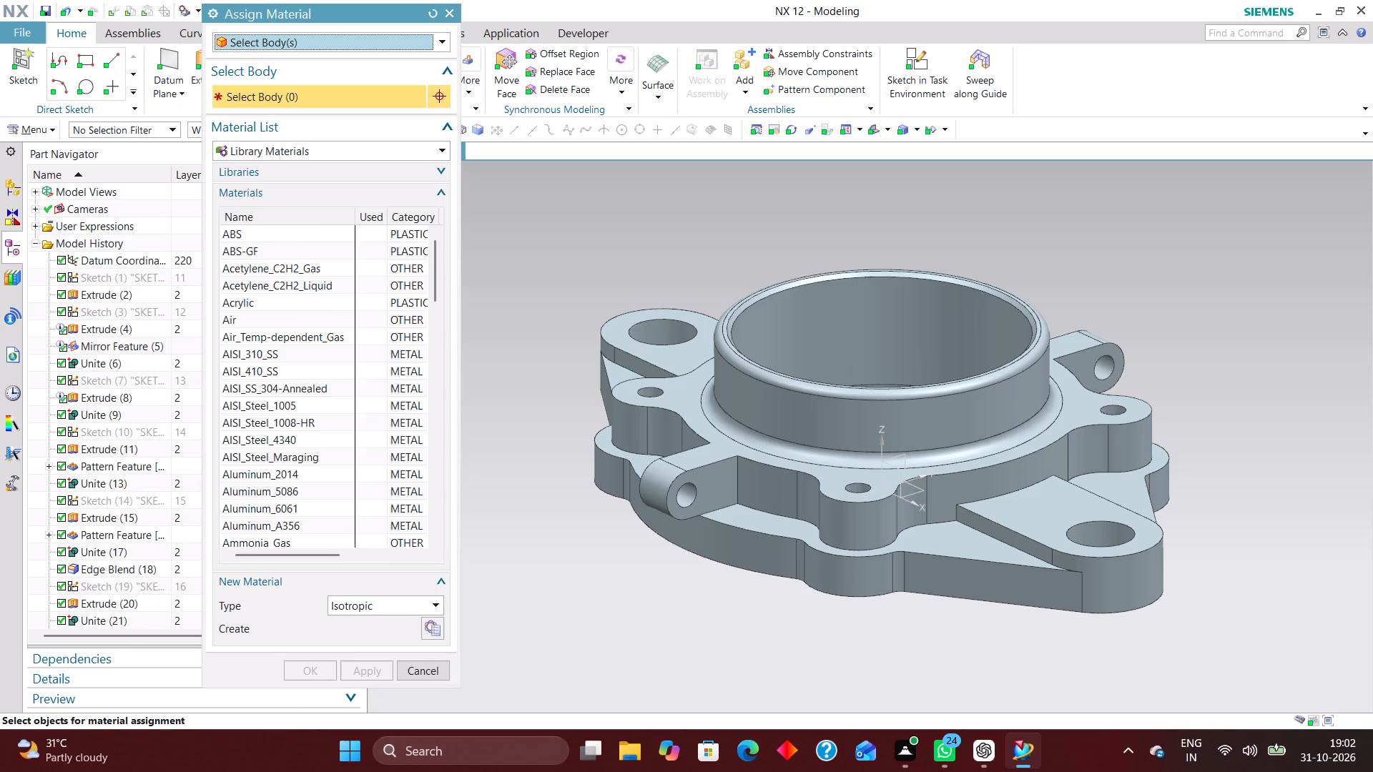
drag(461, 303, 470, 305)
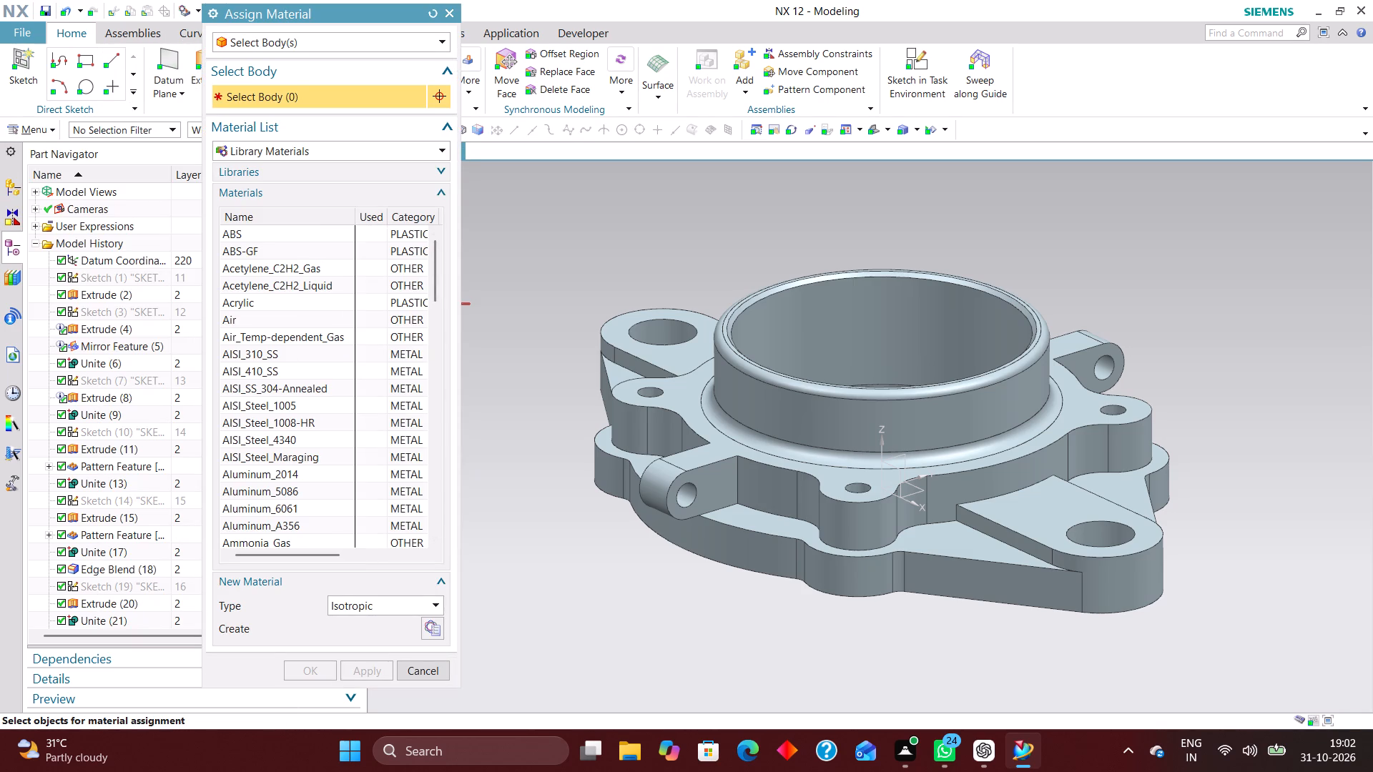
drag(470, 305, 470, 305)
drag(460, 311, 521, 317)
scroll(273, 287, down, 1)
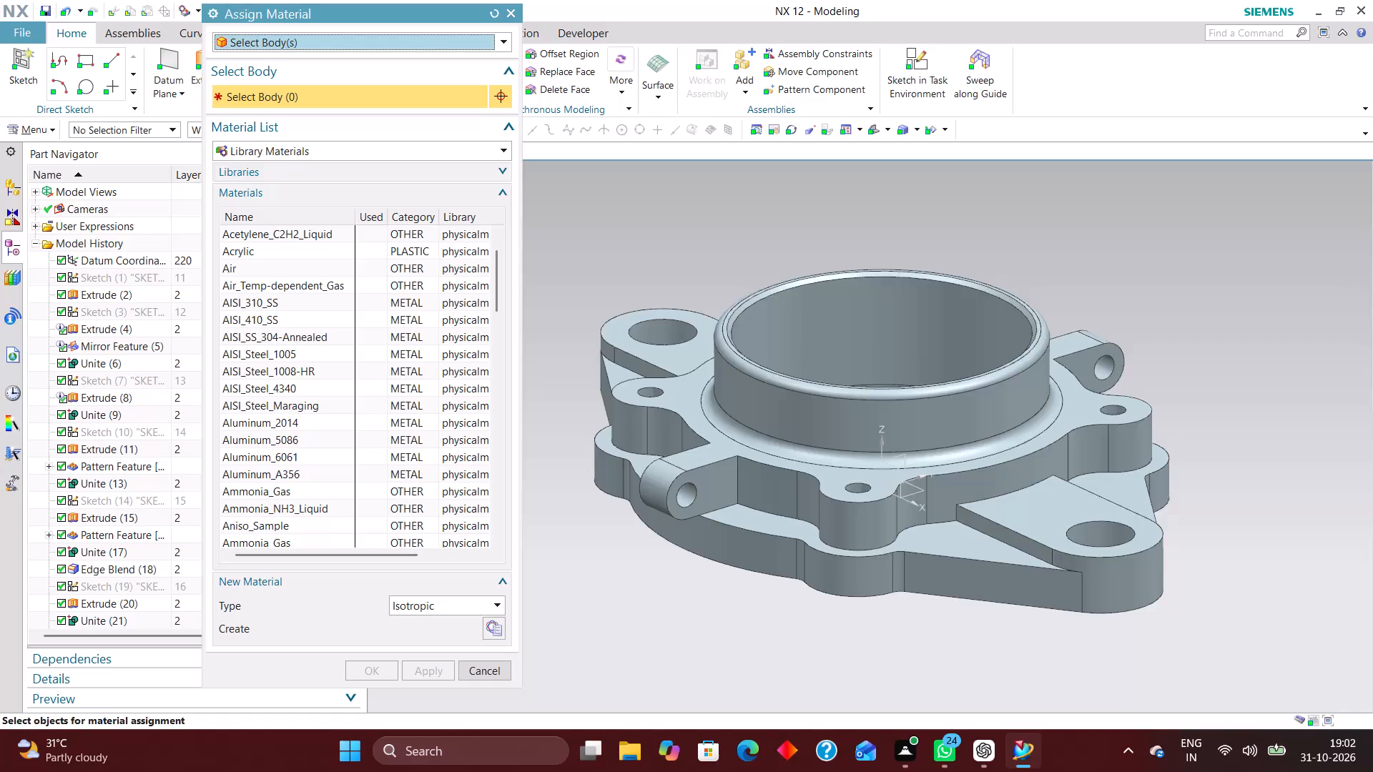
scroll(310, 352, down, 1)
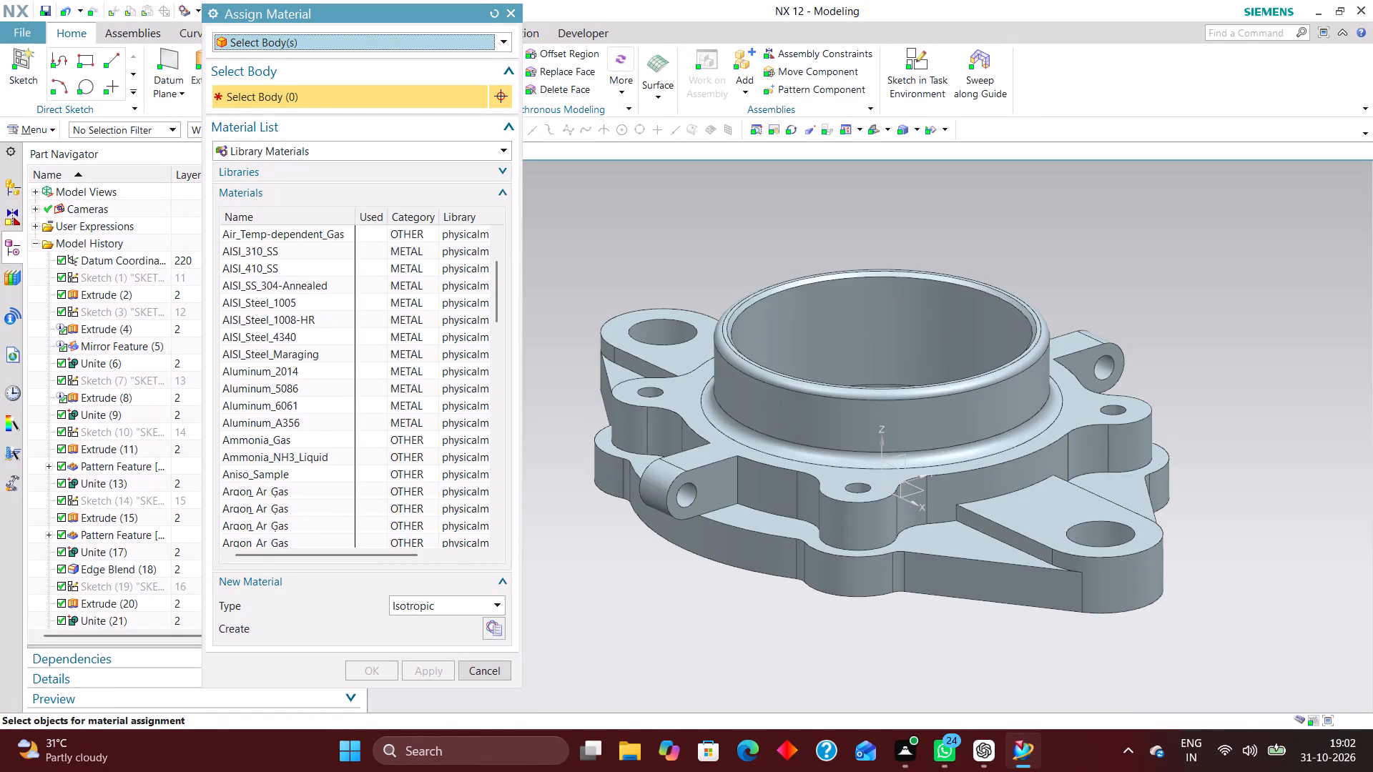
scroll(292, 318, down, 1)
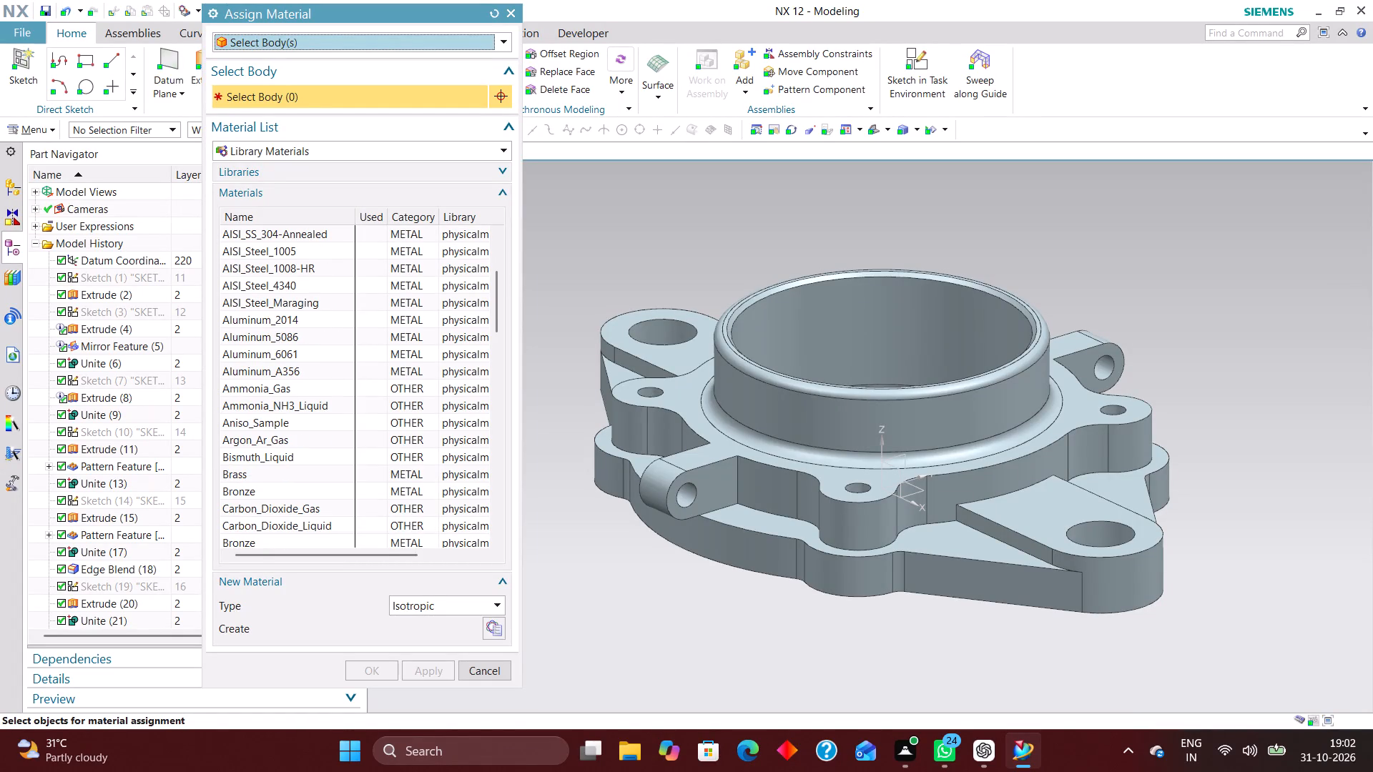
scroll(295, 321, down, 4)
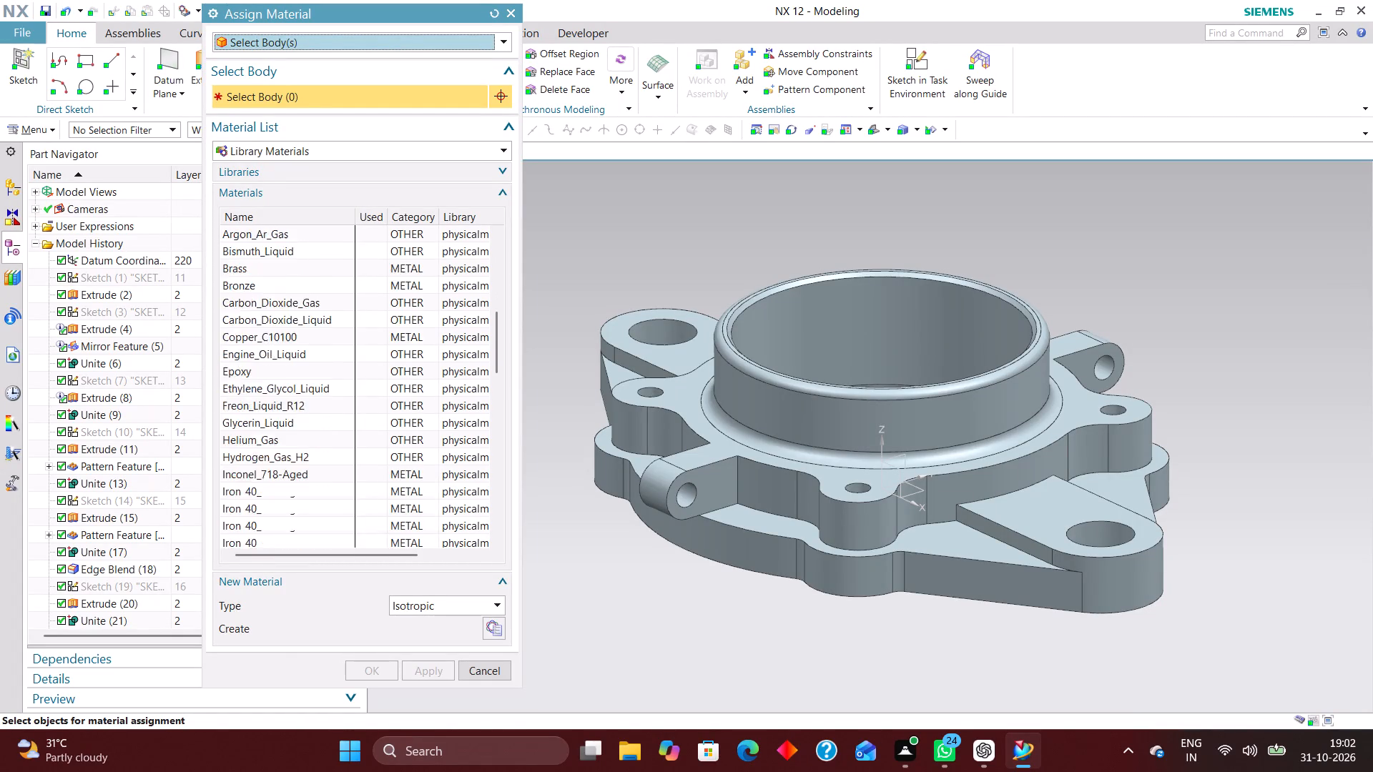
scroll(298, 327, down, 3)
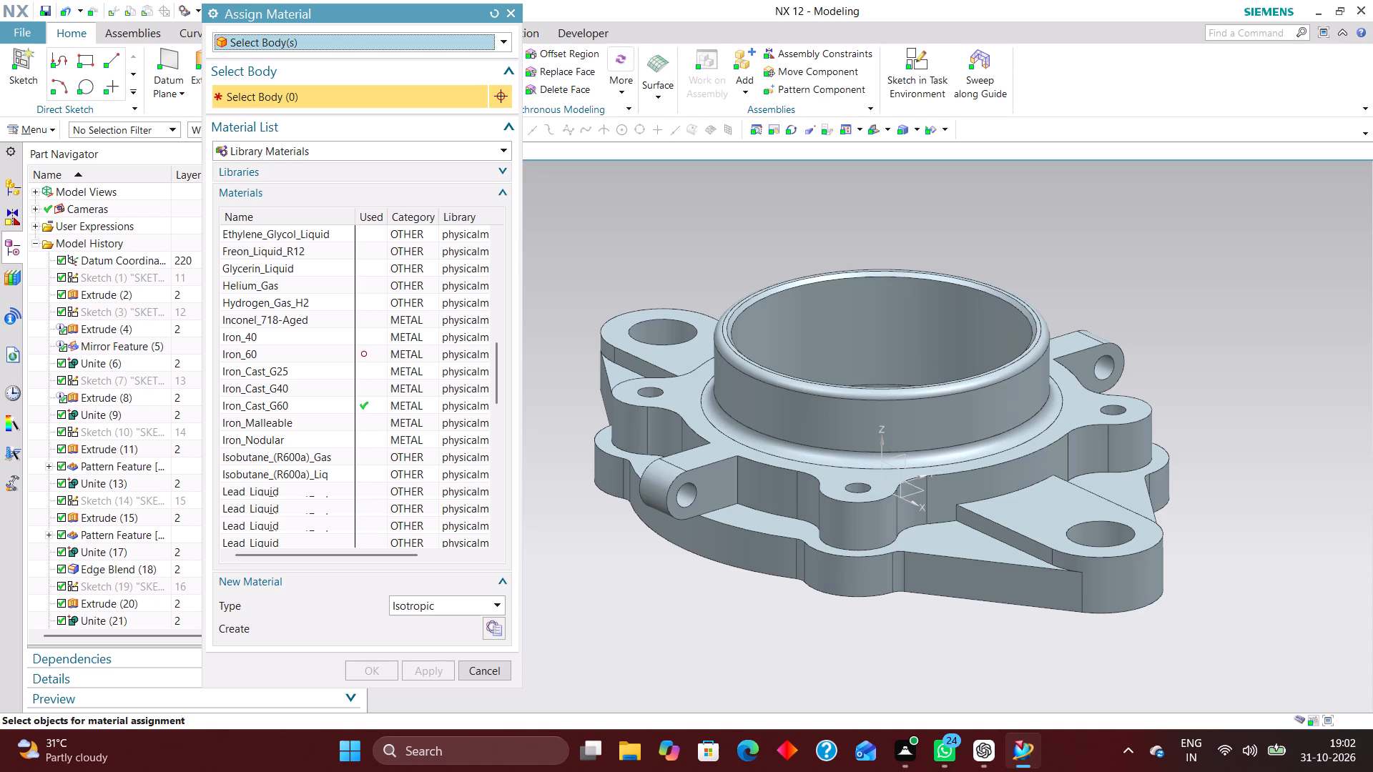
click(342, 353)
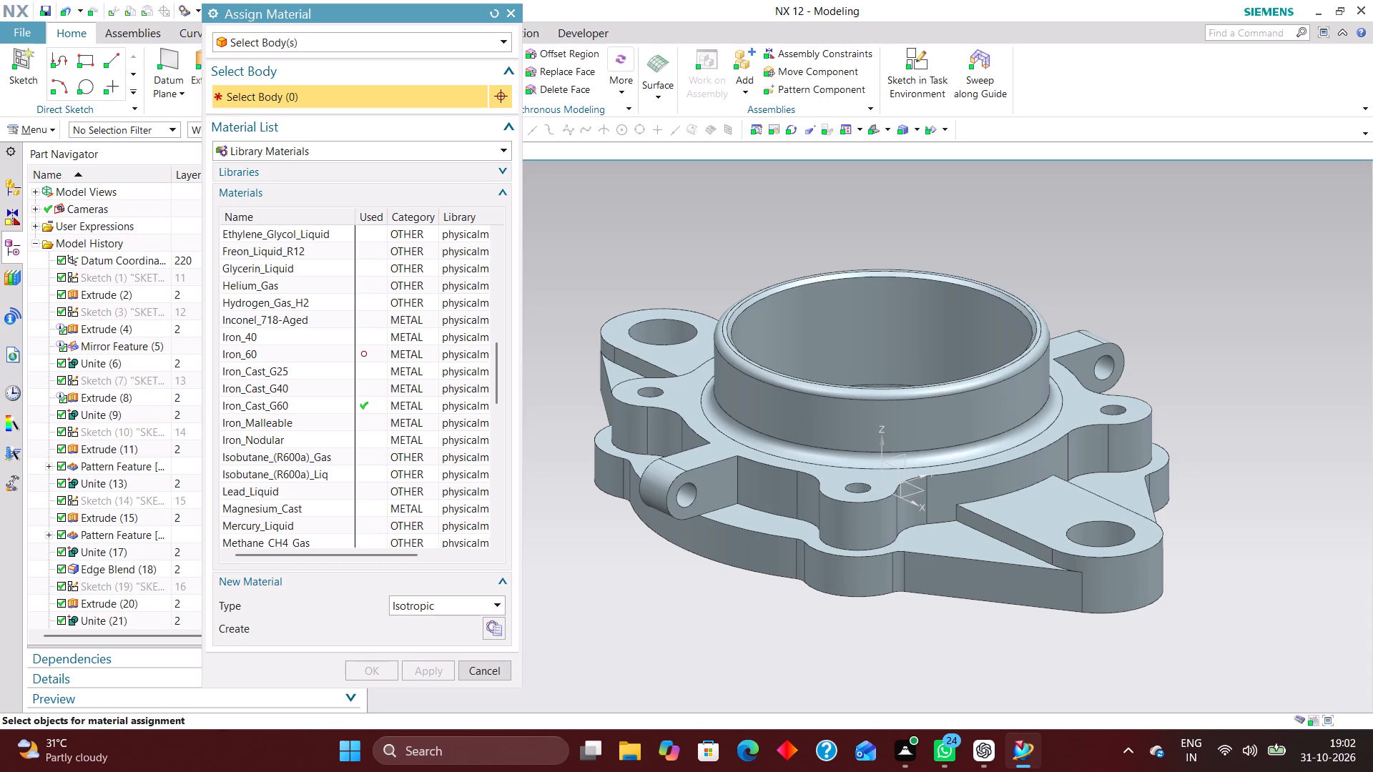
click(333, 405)
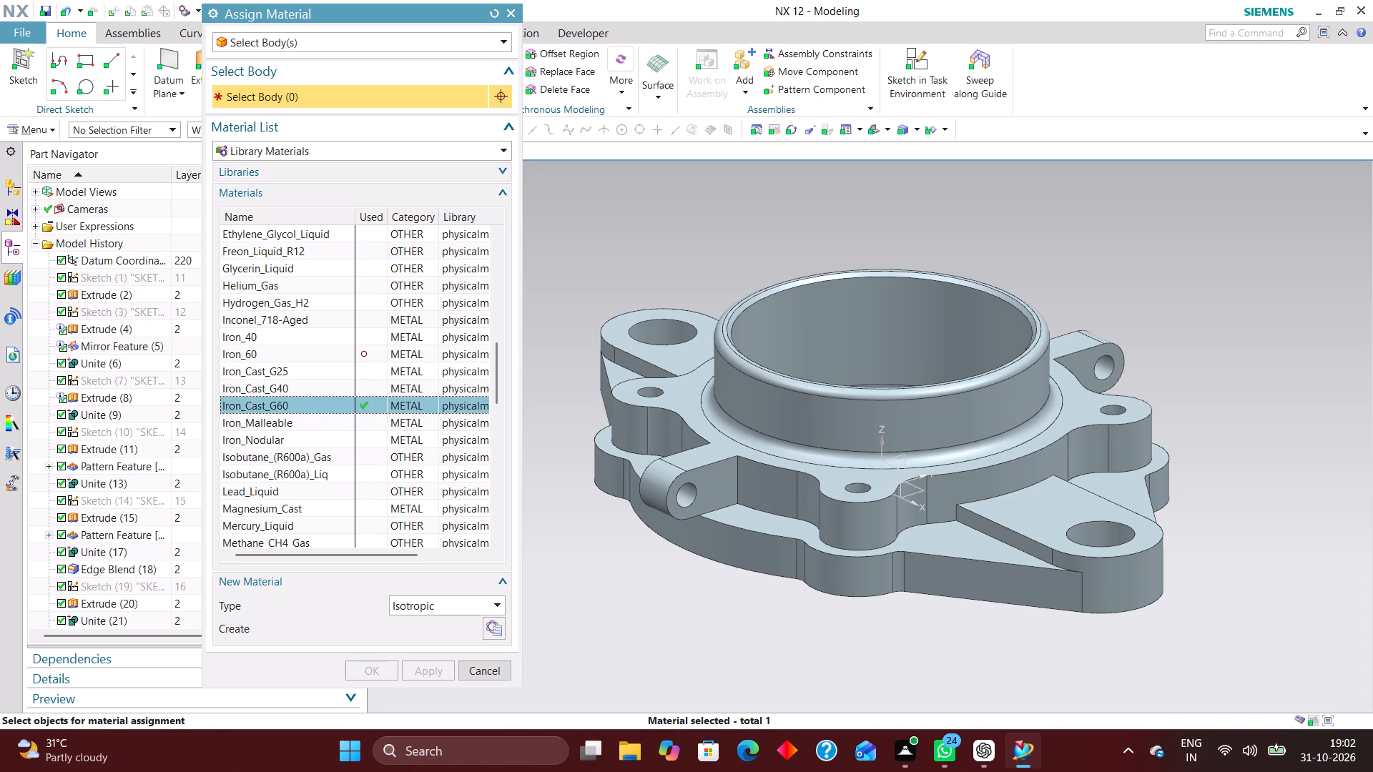
Inspect the mechanical, strength and durability properties of the library material Iron_60, and close its property view.
click(345, 352)
right_click(344, 352)
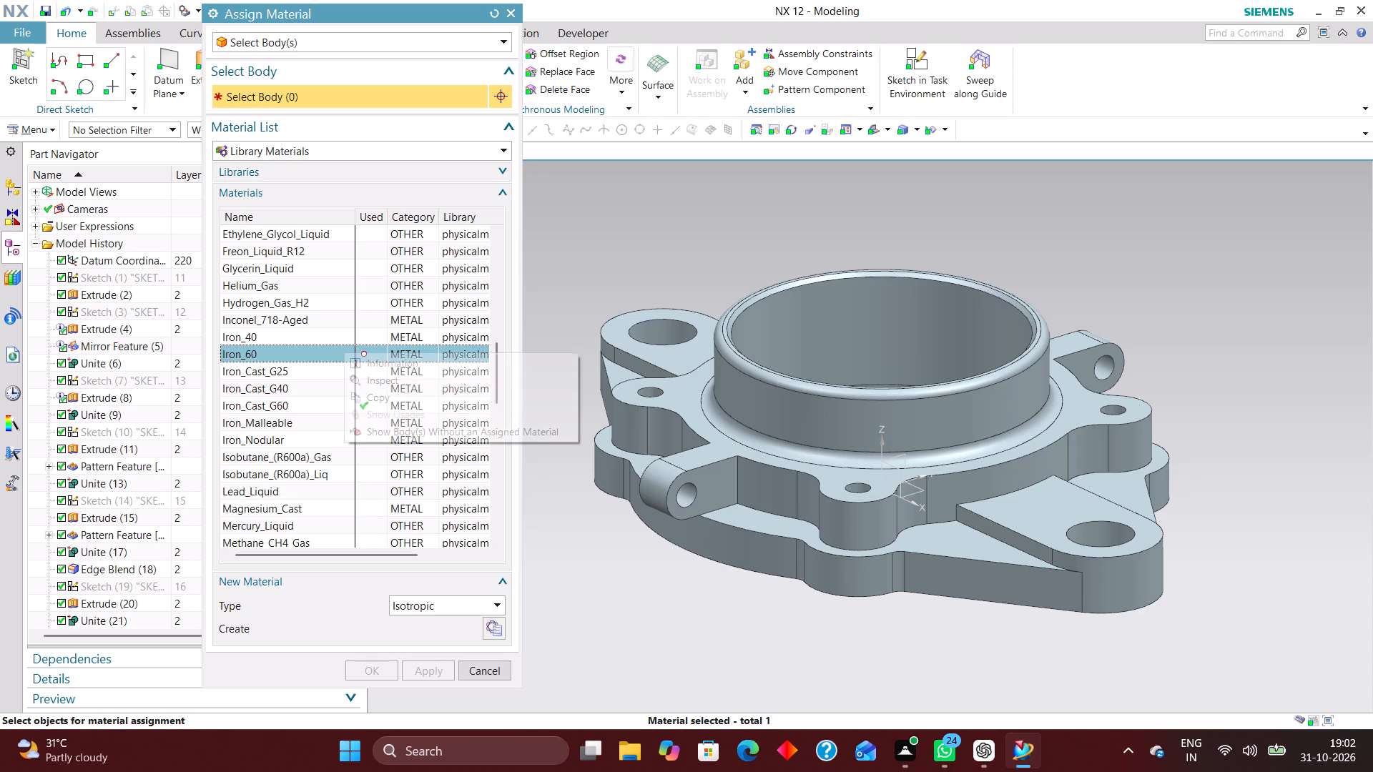
triple_click(333, 352)
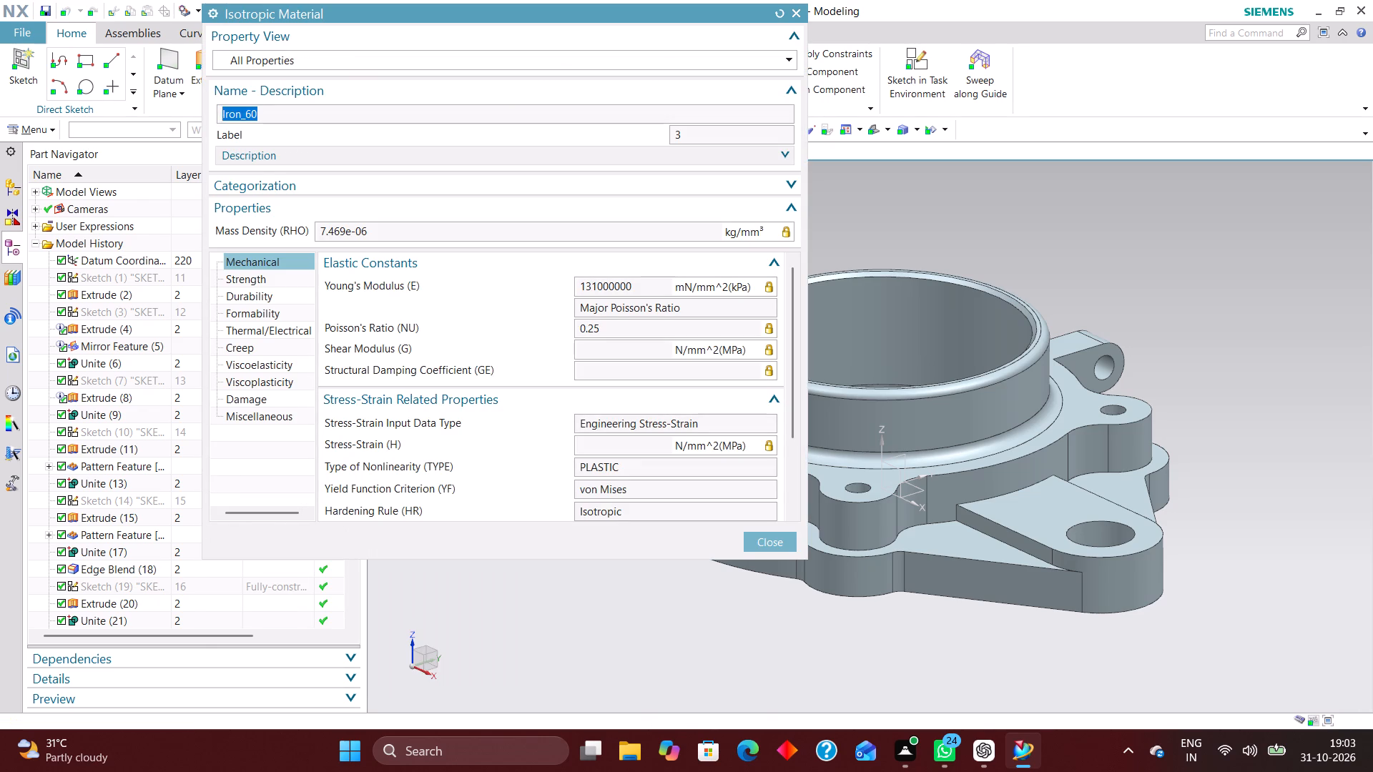
click(267, 279)
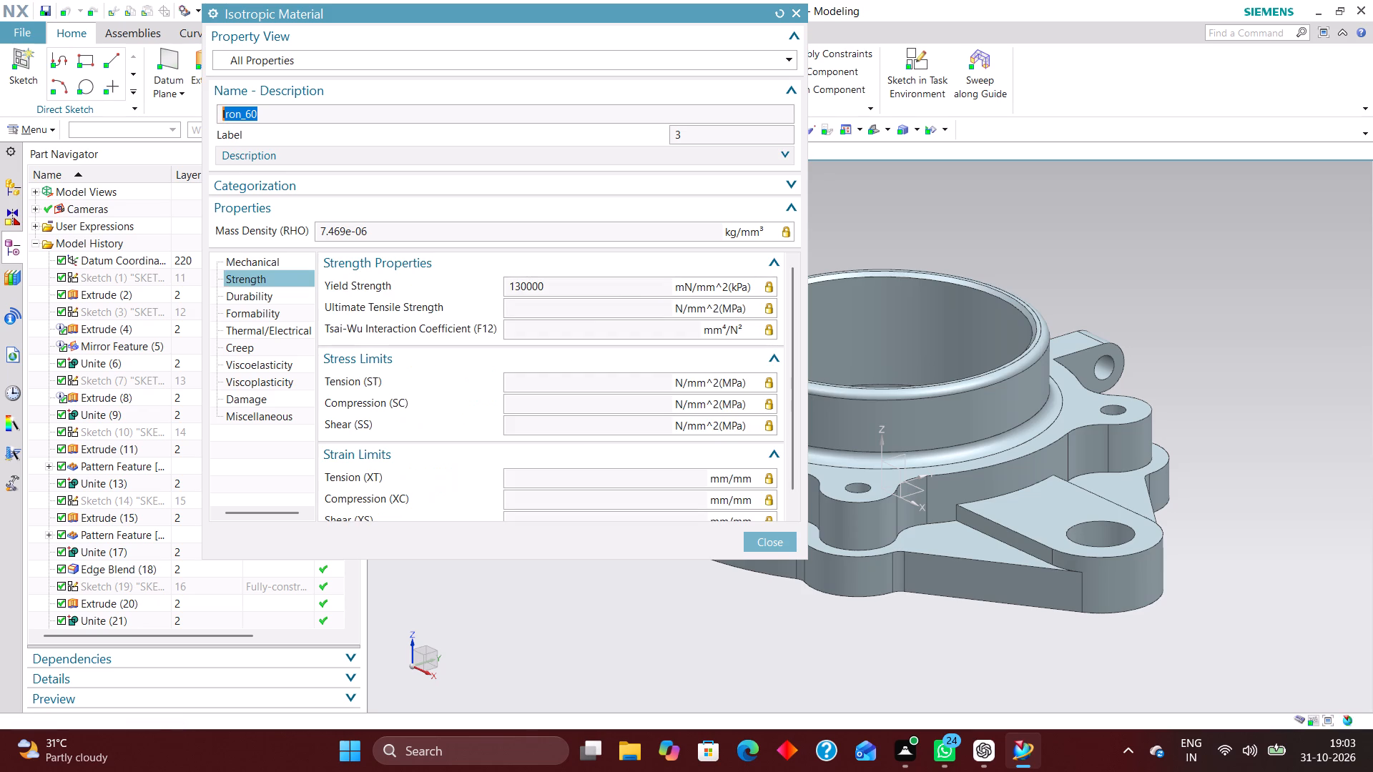
scroll(393, 325, down, 2)
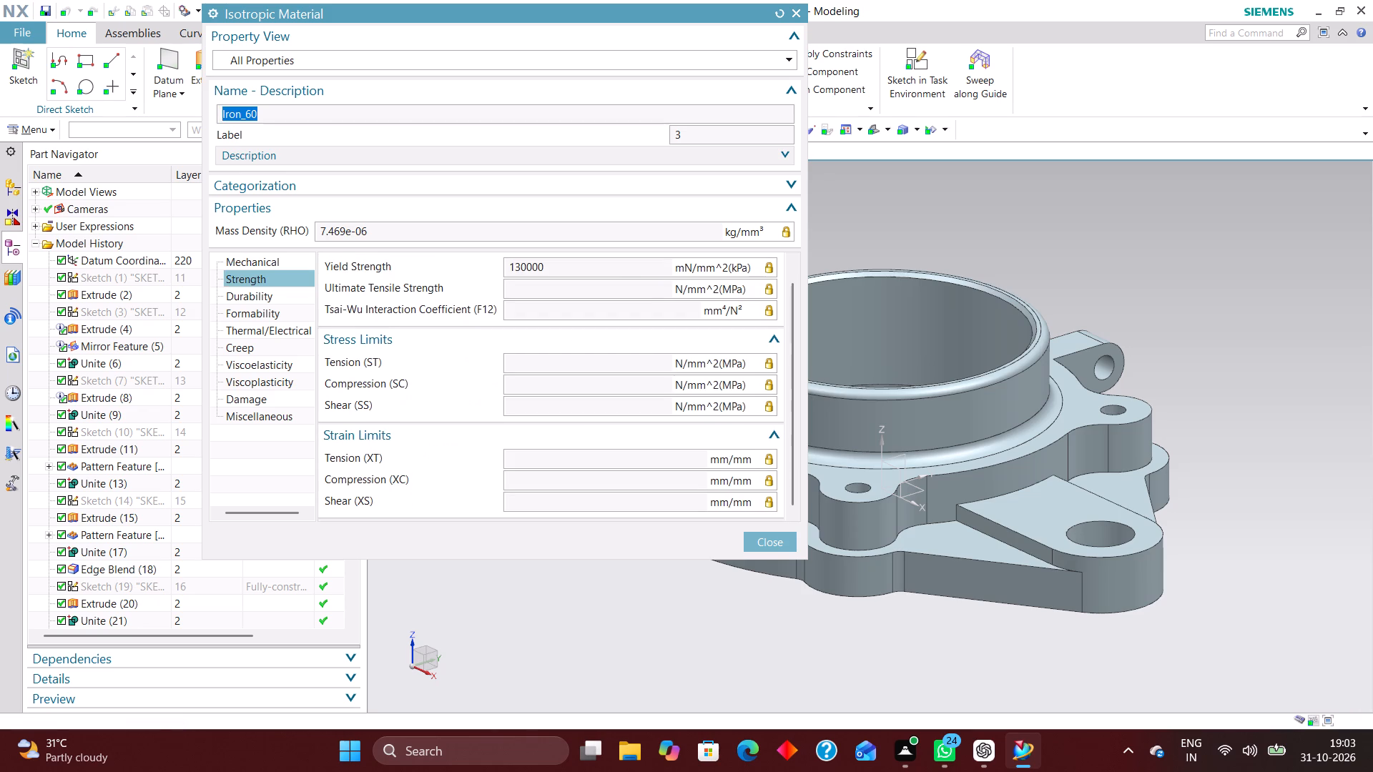
scroll(391, 322, up, 2)
click(275, 295)
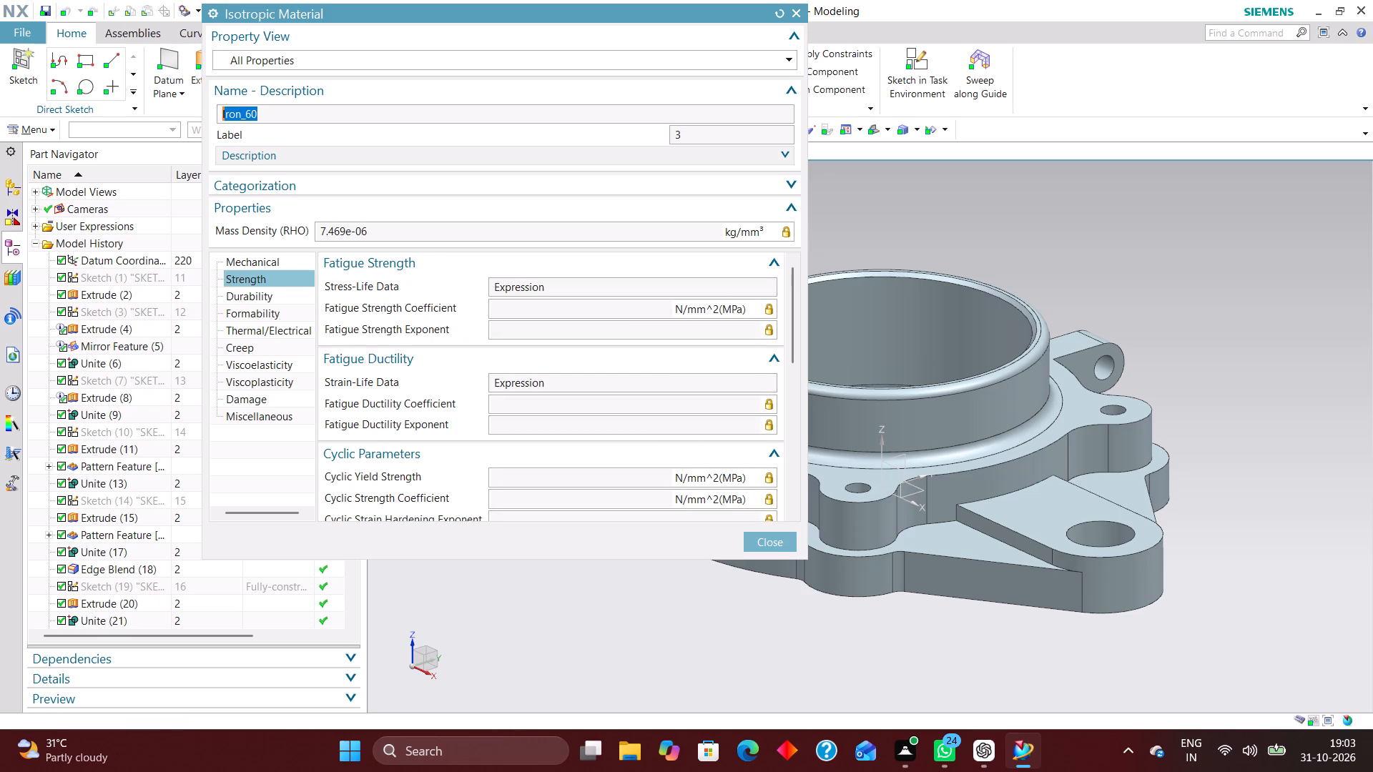
click(780, 542)
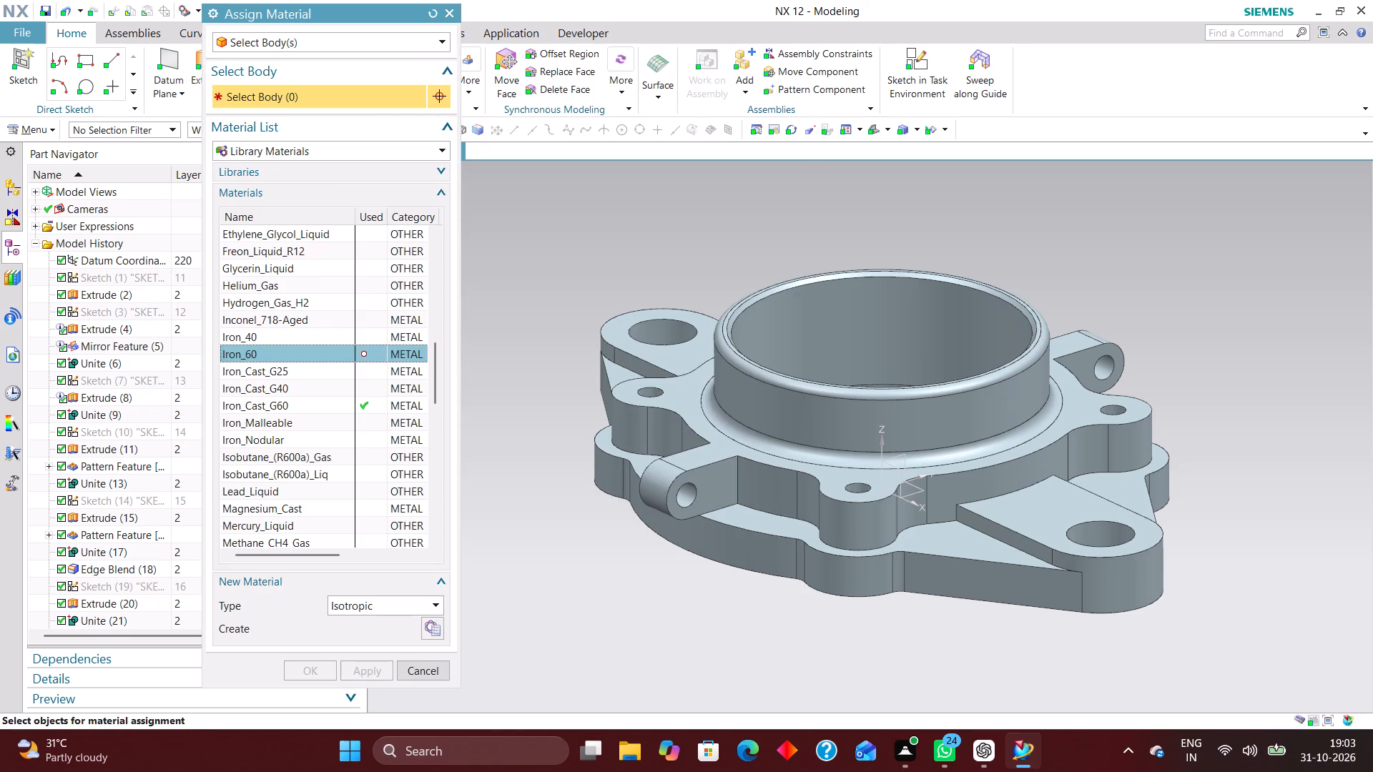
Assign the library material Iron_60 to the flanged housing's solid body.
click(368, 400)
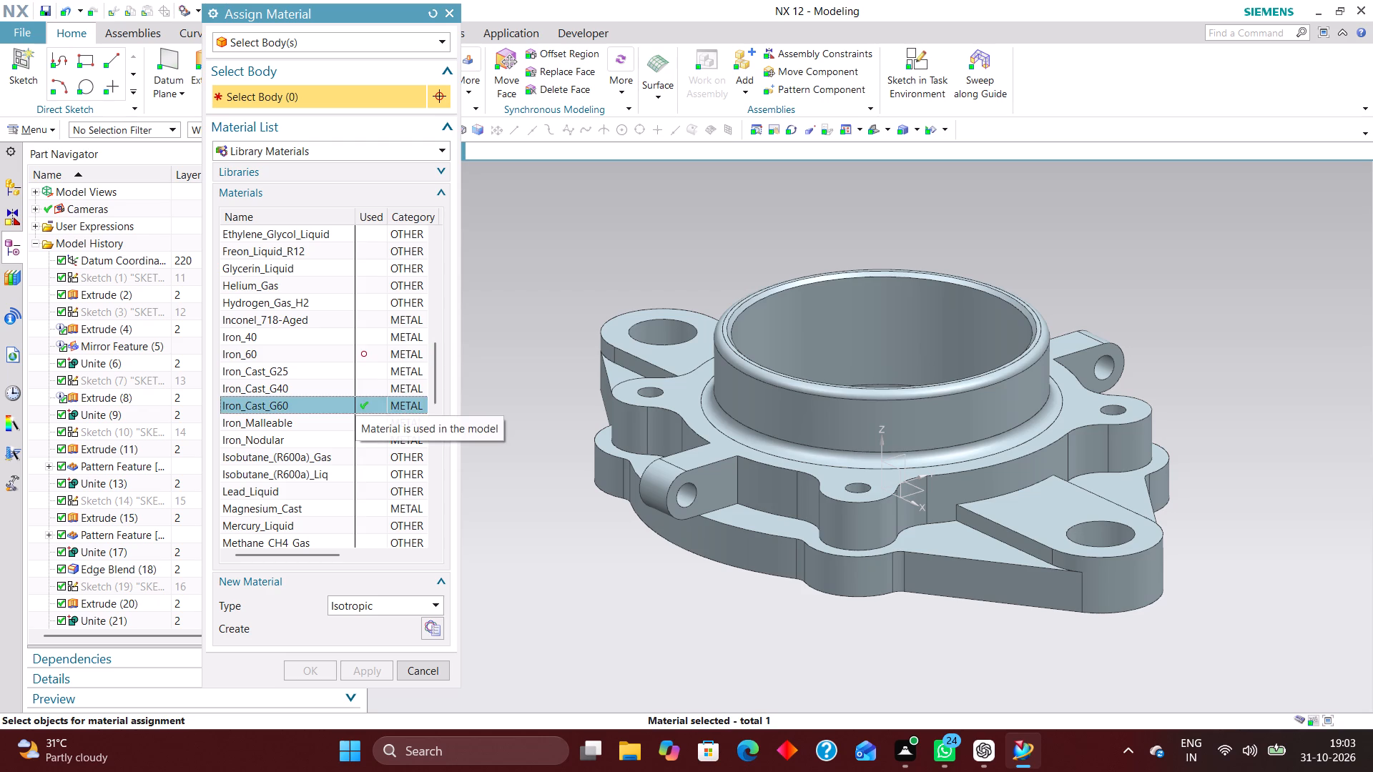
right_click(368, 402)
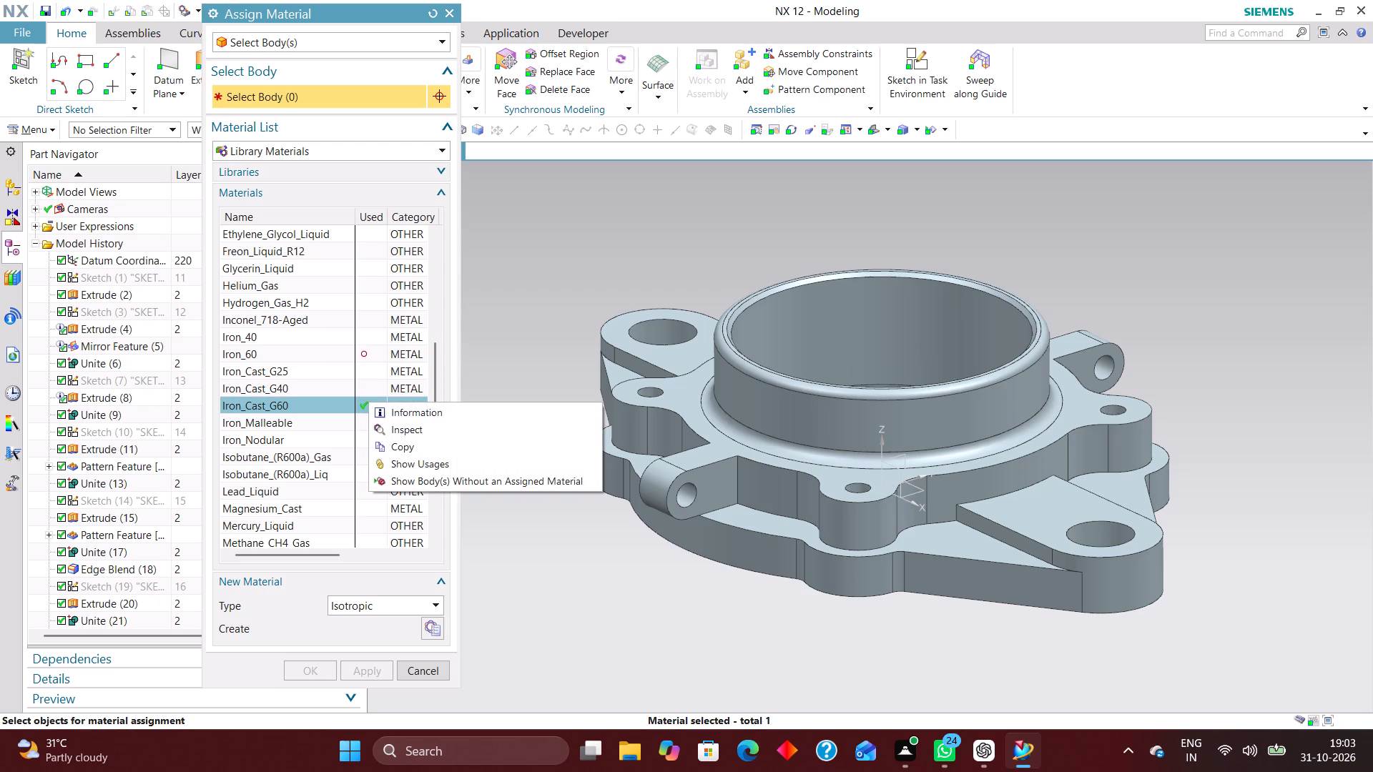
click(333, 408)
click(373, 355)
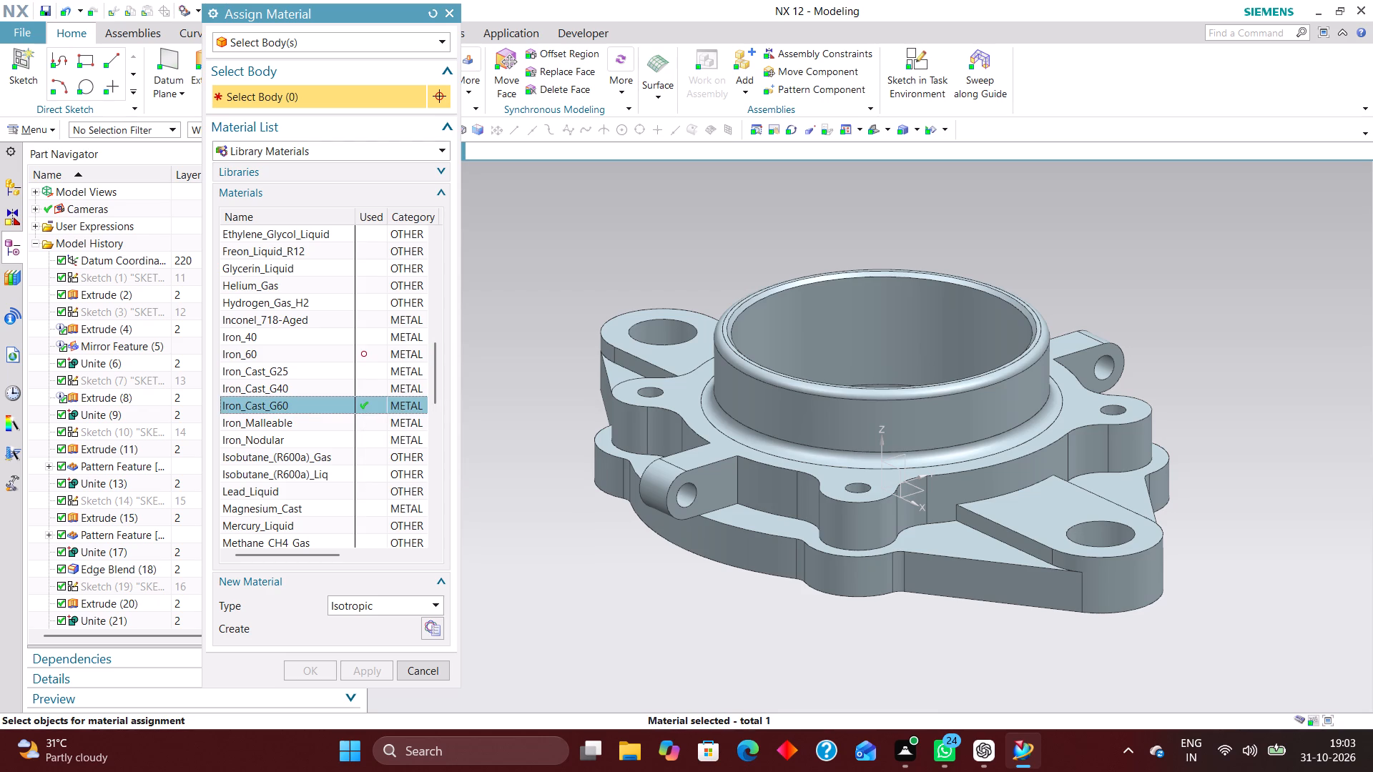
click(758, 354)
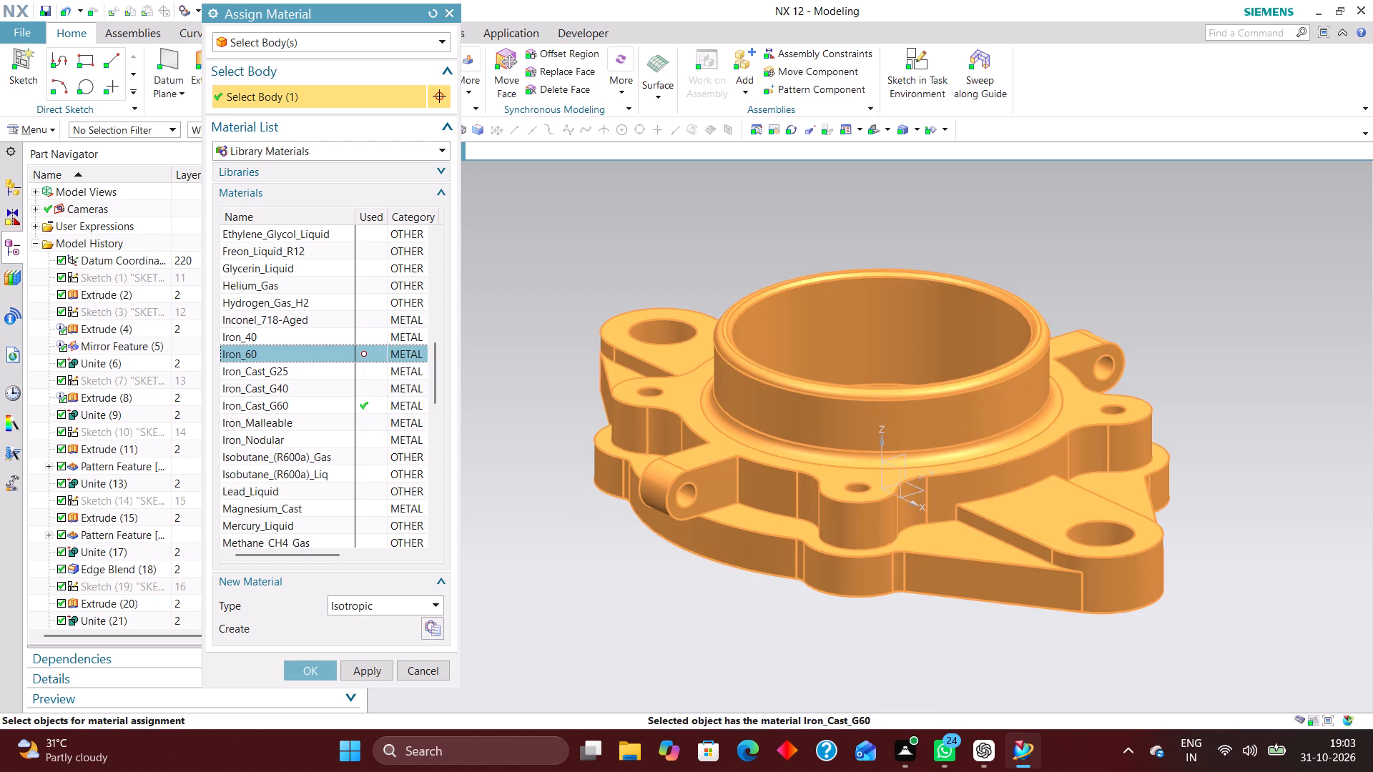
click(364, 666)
Assign the library material Steel to the flanged housing's solid body.
scroll(318, 402, down, 3)
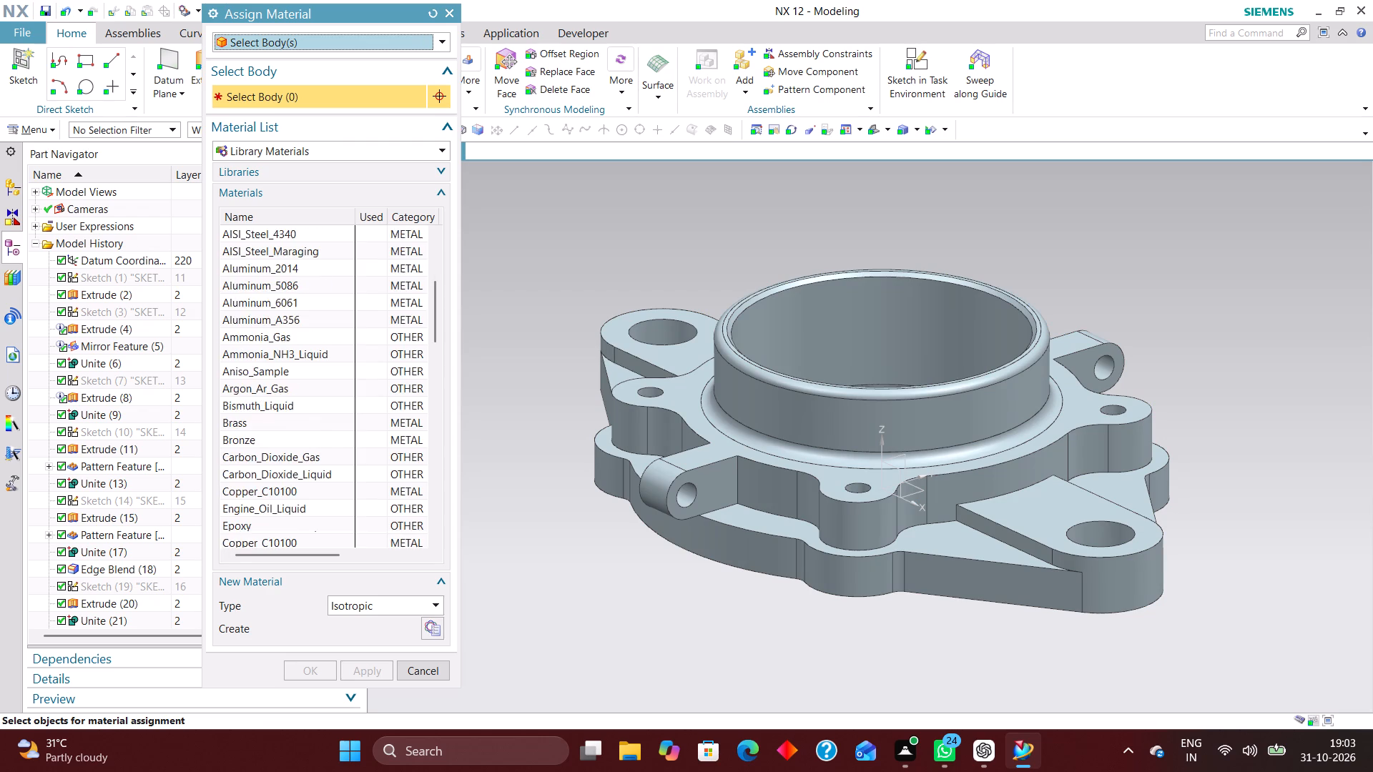
scroll(318, 404, down, 7)
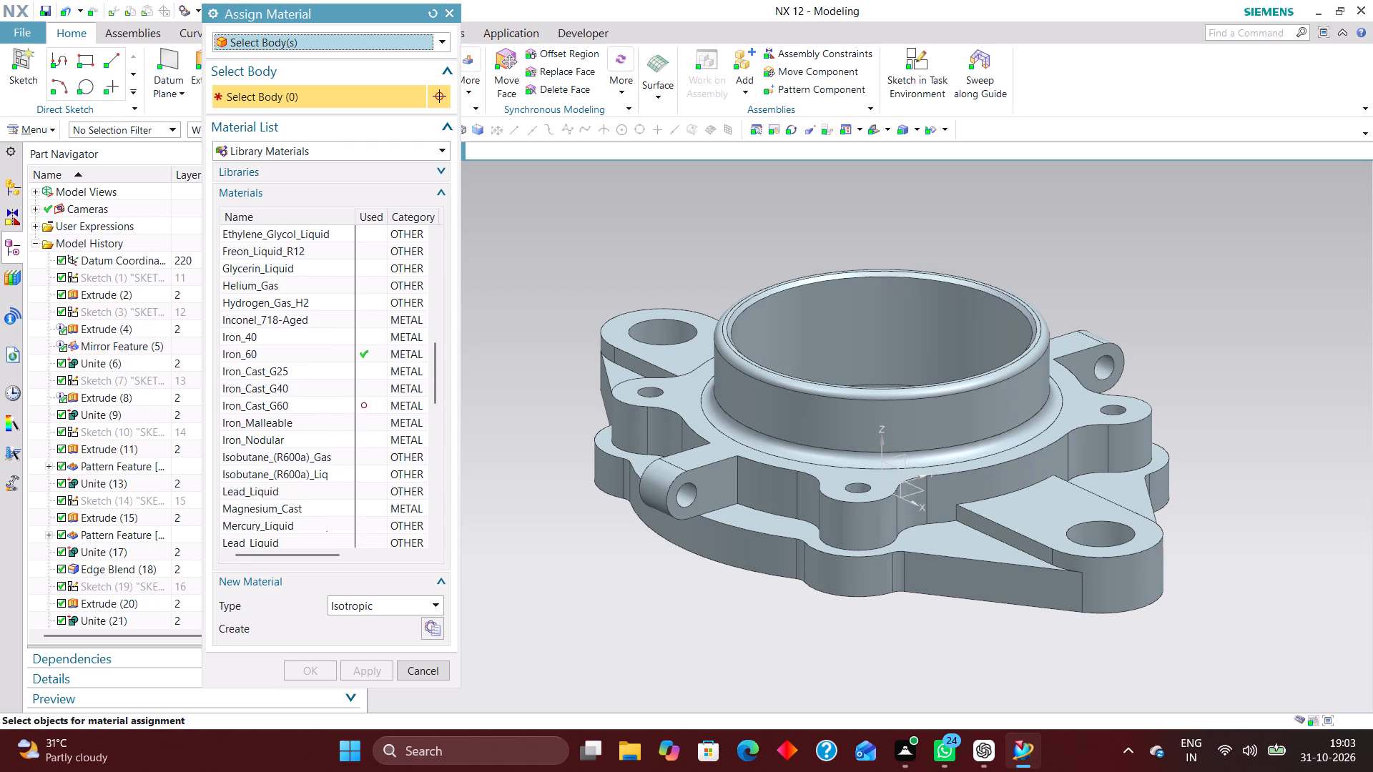
scroll(321, 410, down, 2)
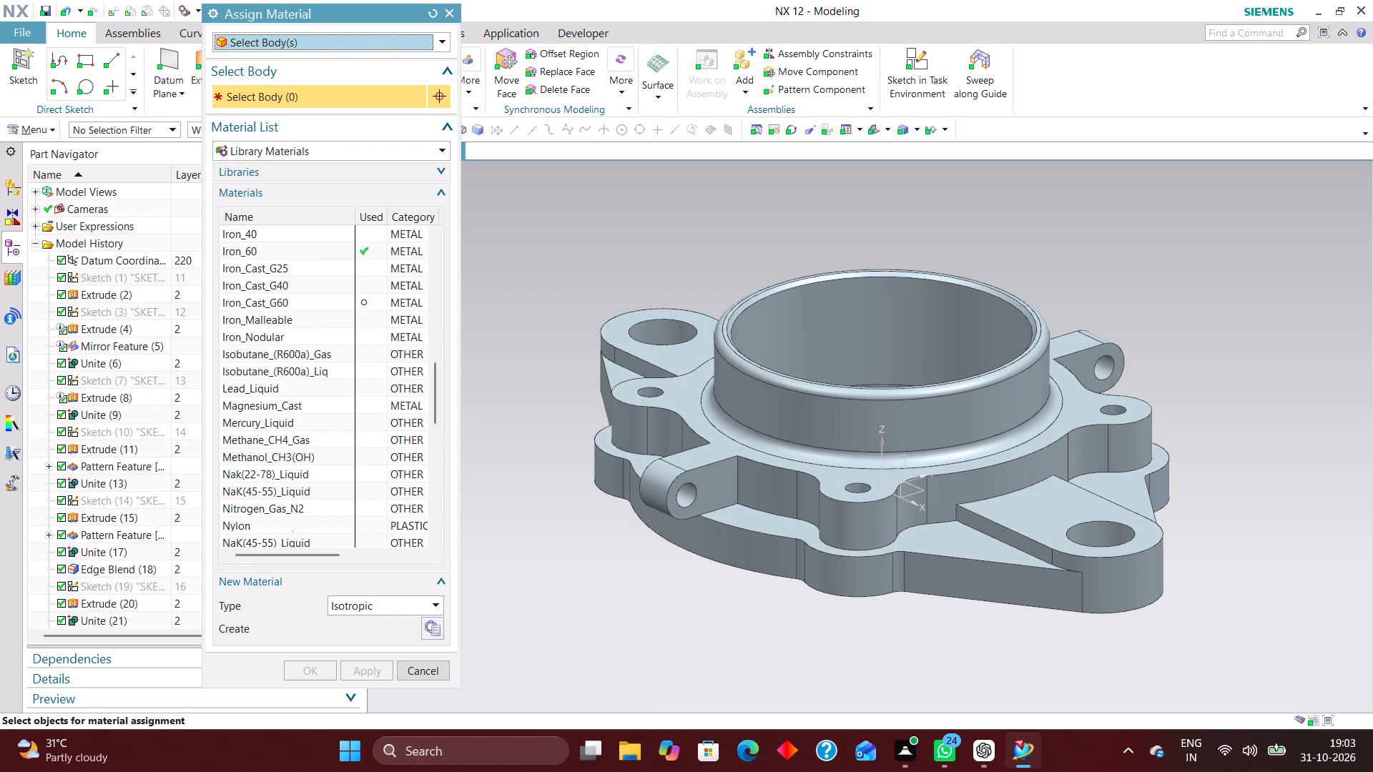
scroll(320, 407, down, 4)
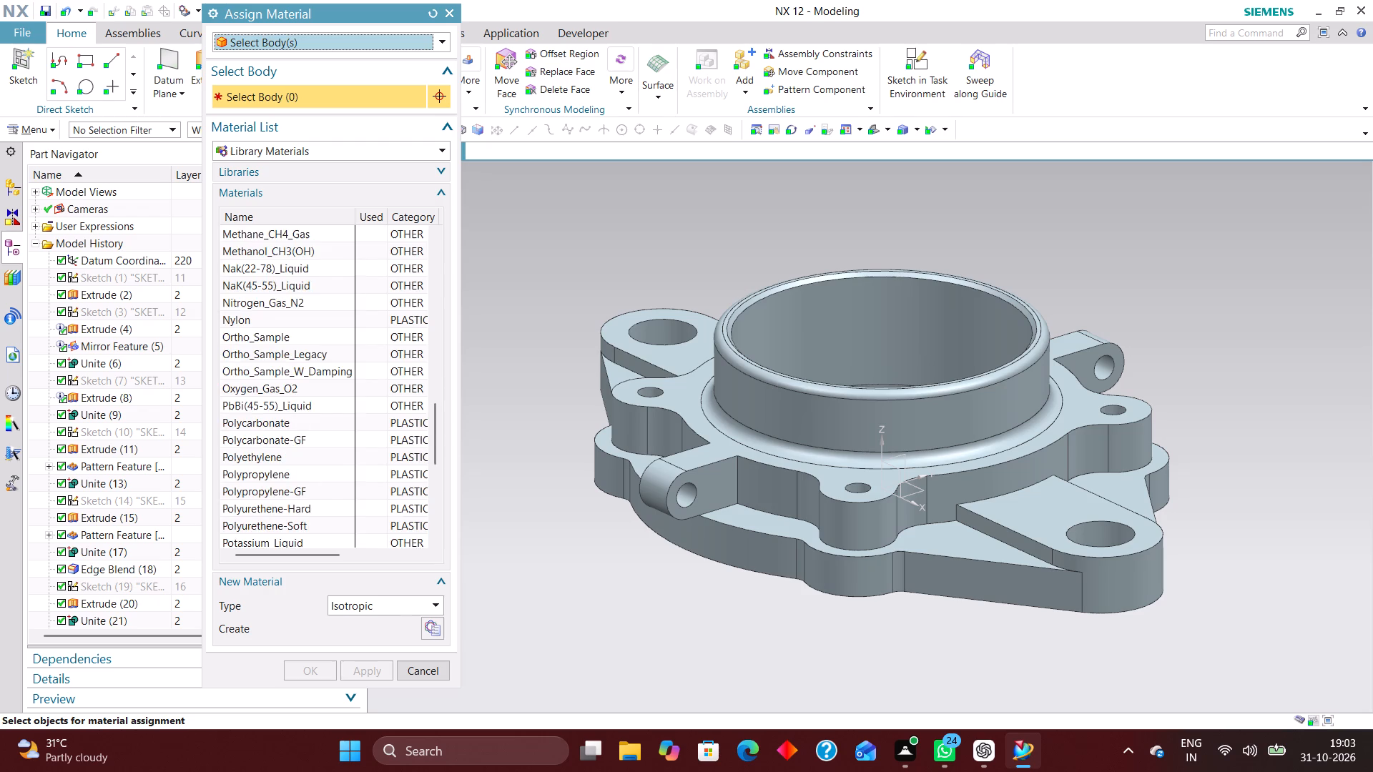
scroll(325, 404, down, 7)
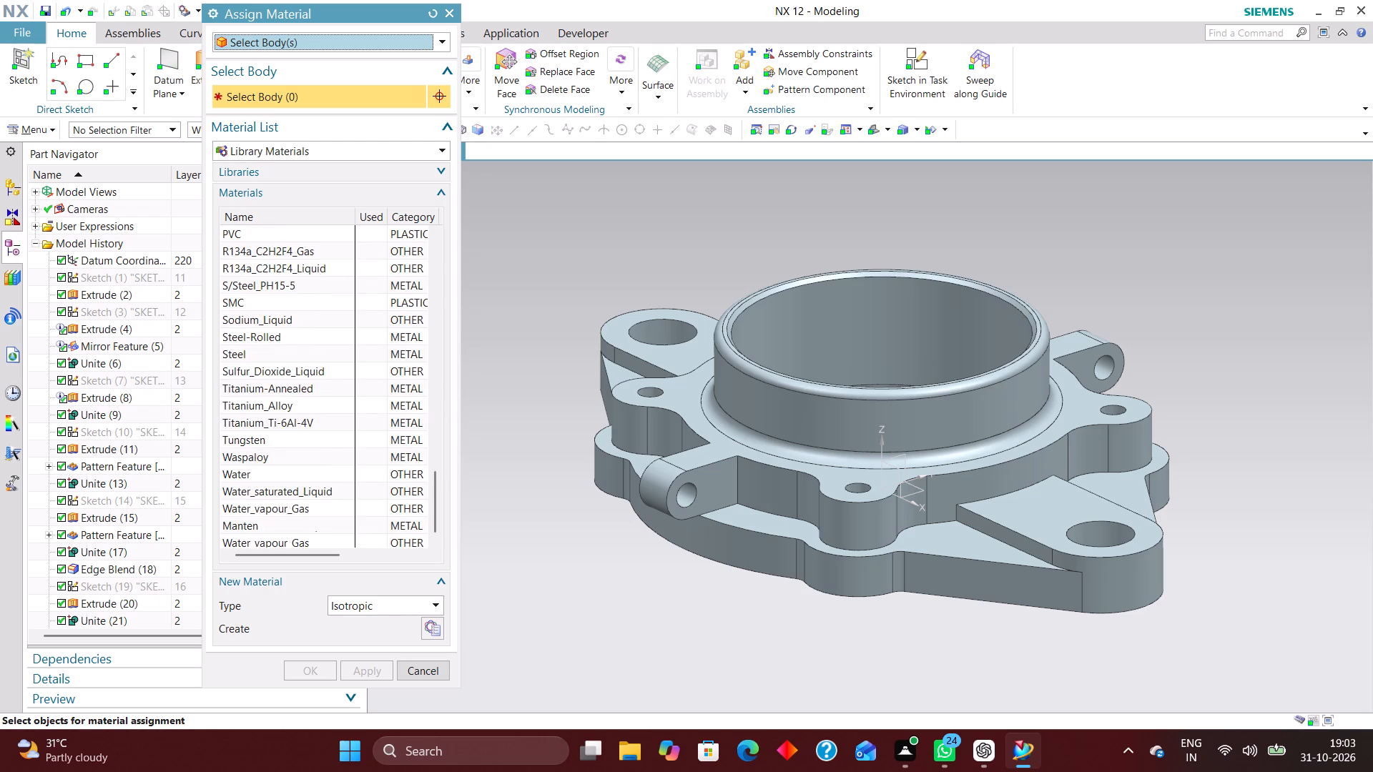
click(275, 354)
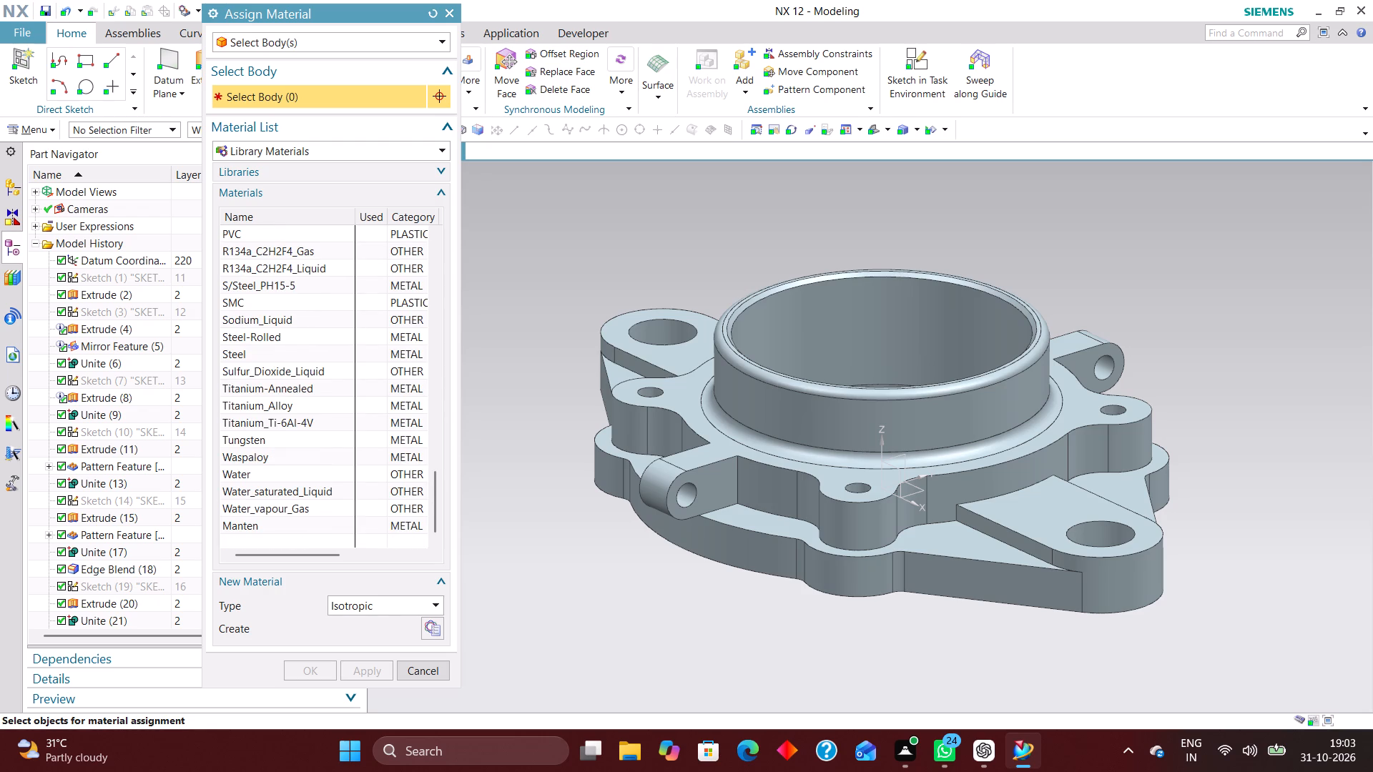
click(840, 396)
click(378, 670)
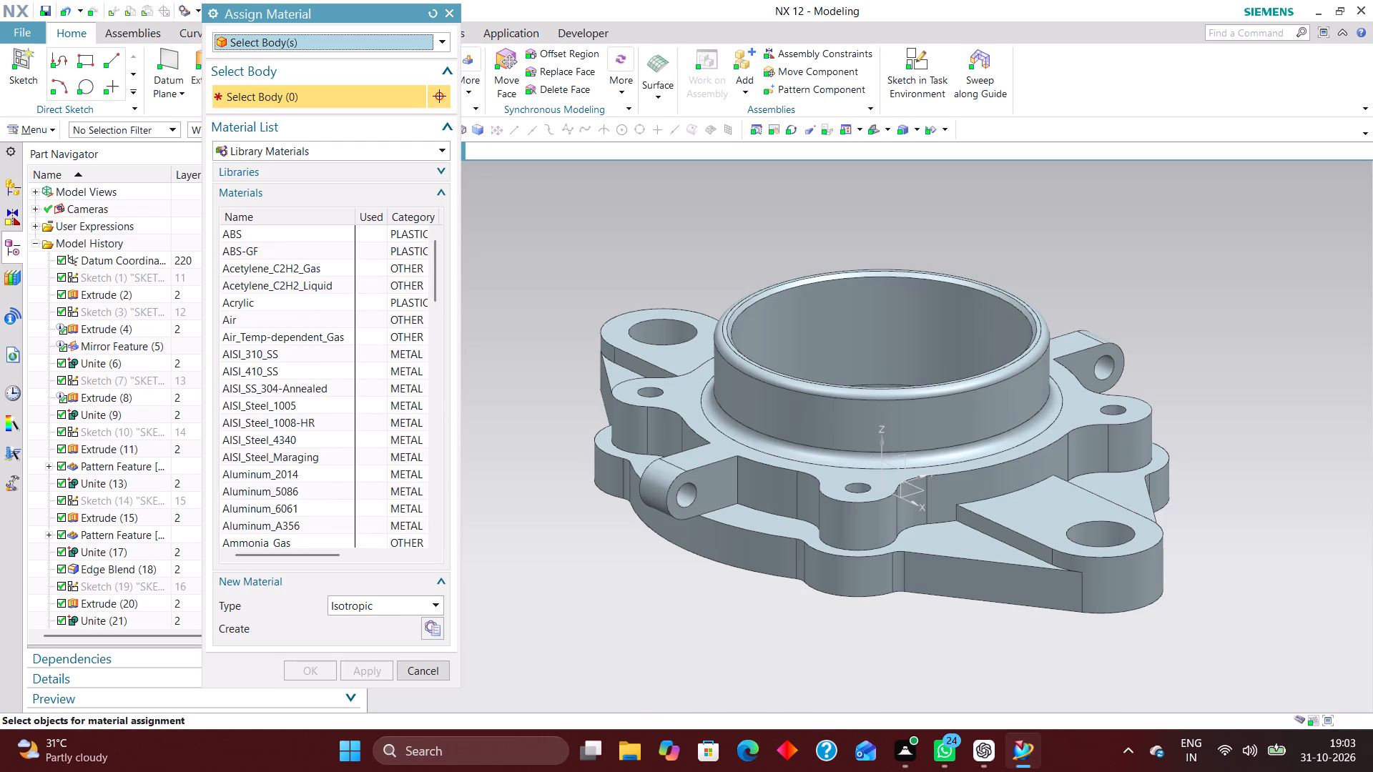
Look through the library materials list in Assign Material, checking the used marks of Iron_60, Iron_Cast_G60 and Steel.
scroll(338, 451, down, 9)
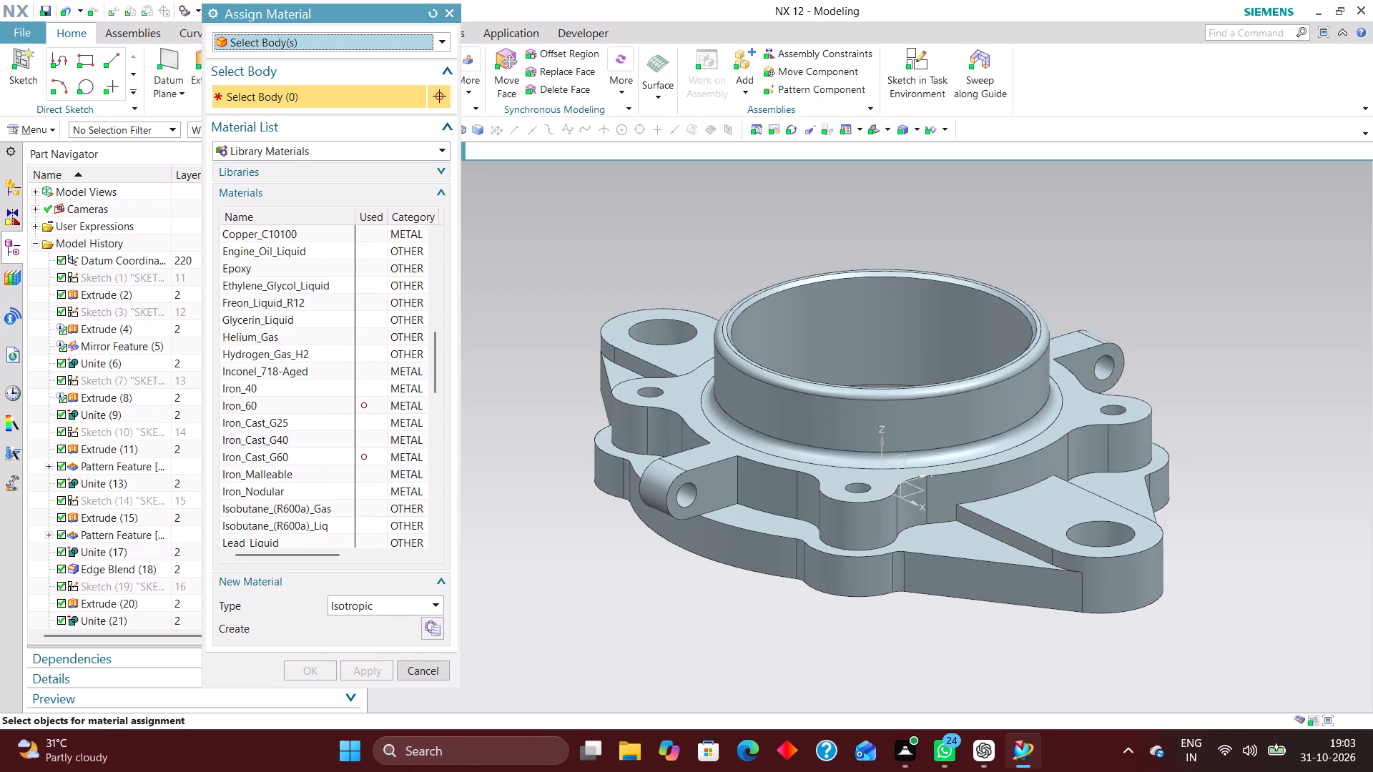
scroll(345, 449, down, 9)
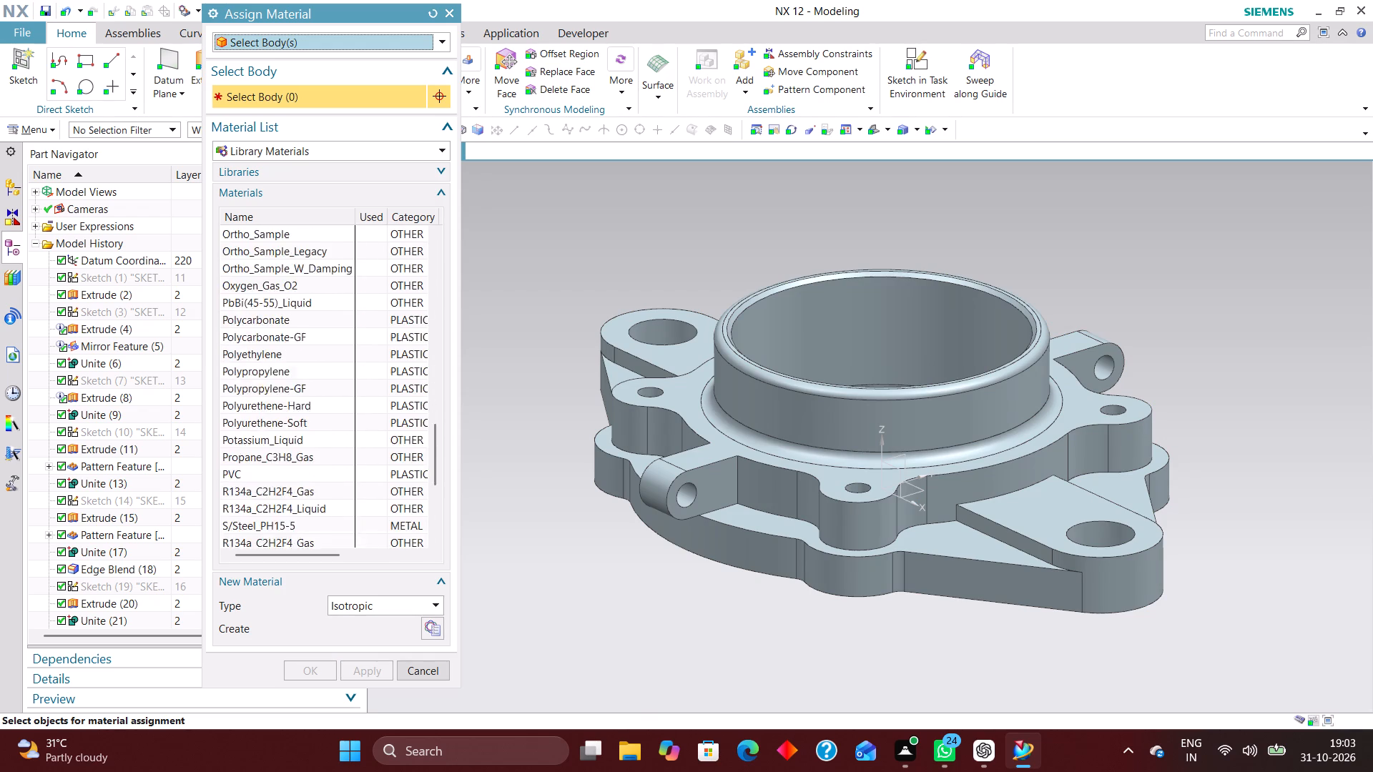
scroll(346, 450, down, 4)
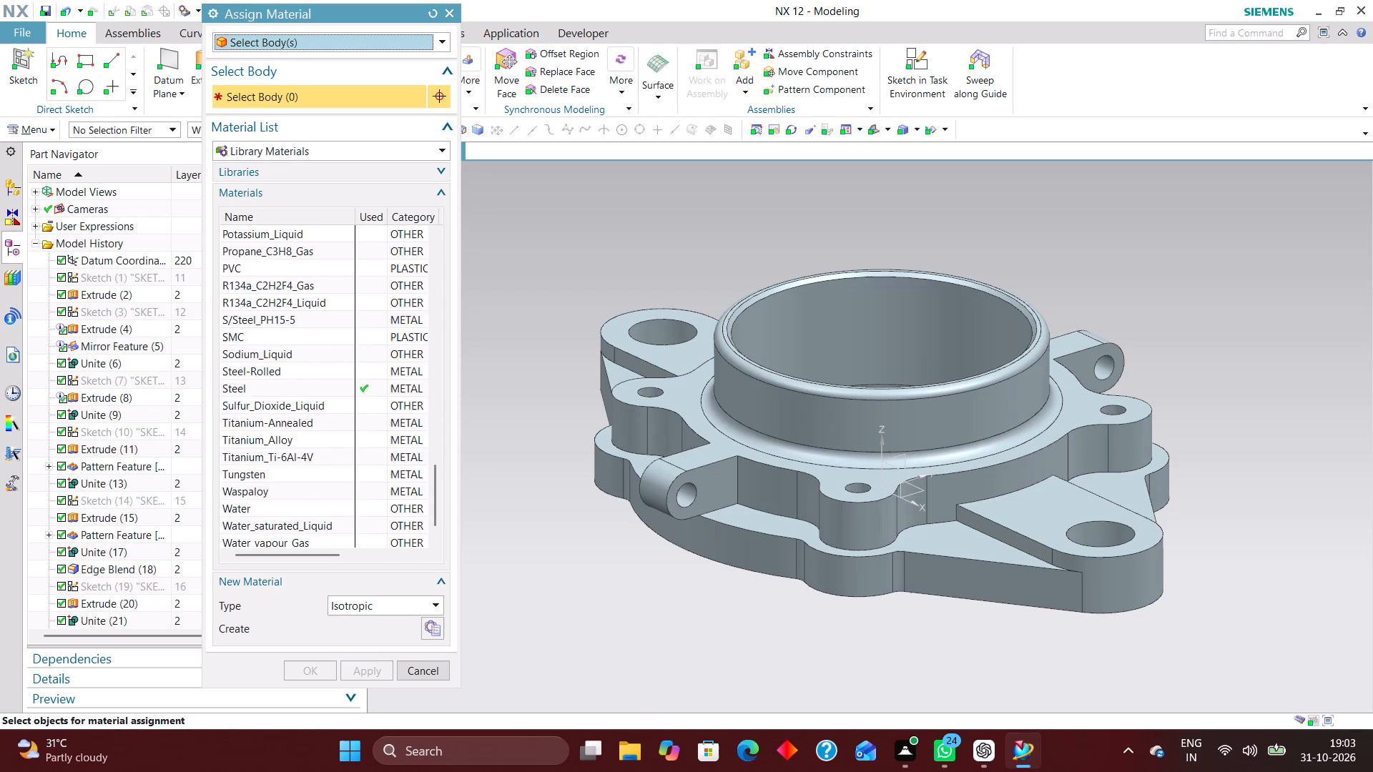
scroll(338, 430, up, 1)
scroll(340, 429, down, 8)
scroll(344, 433, up, 2)
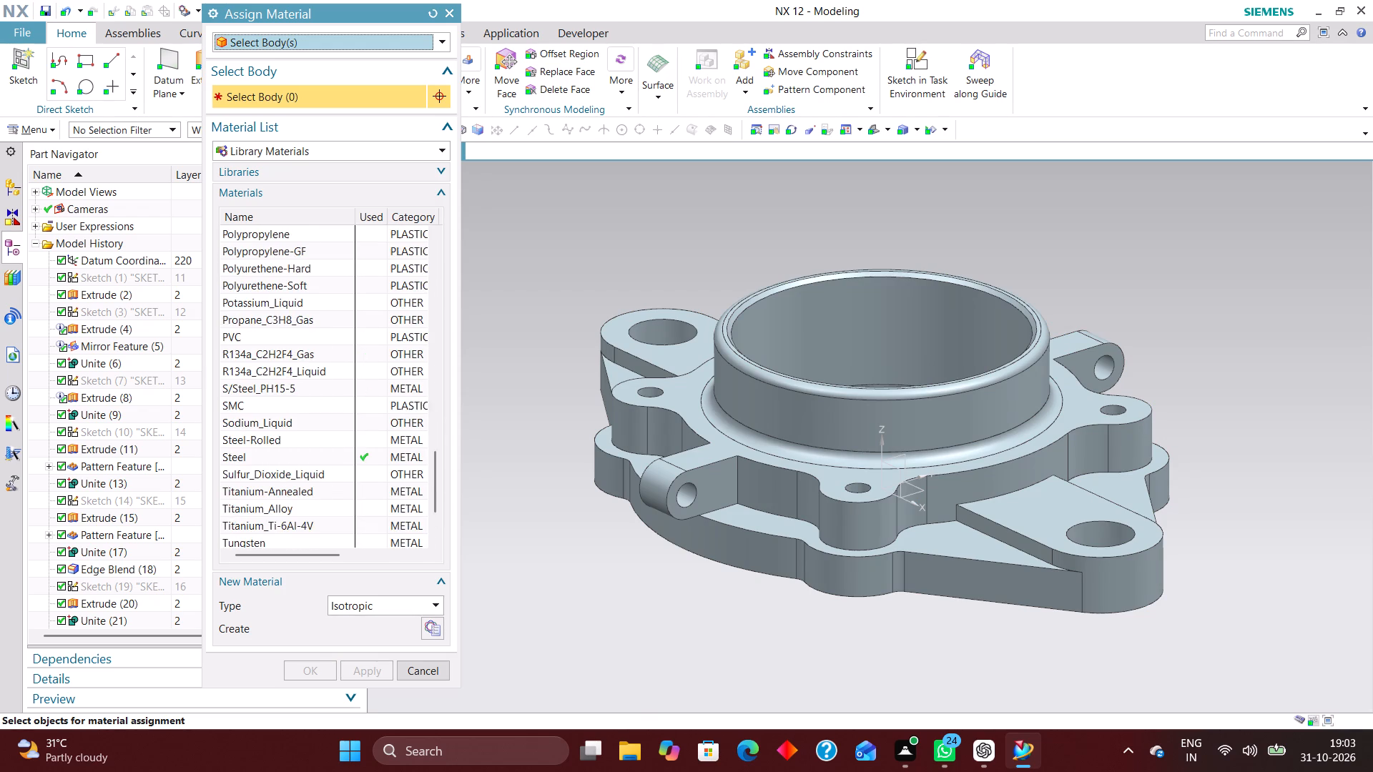
scroll(345, 435, up, 8)
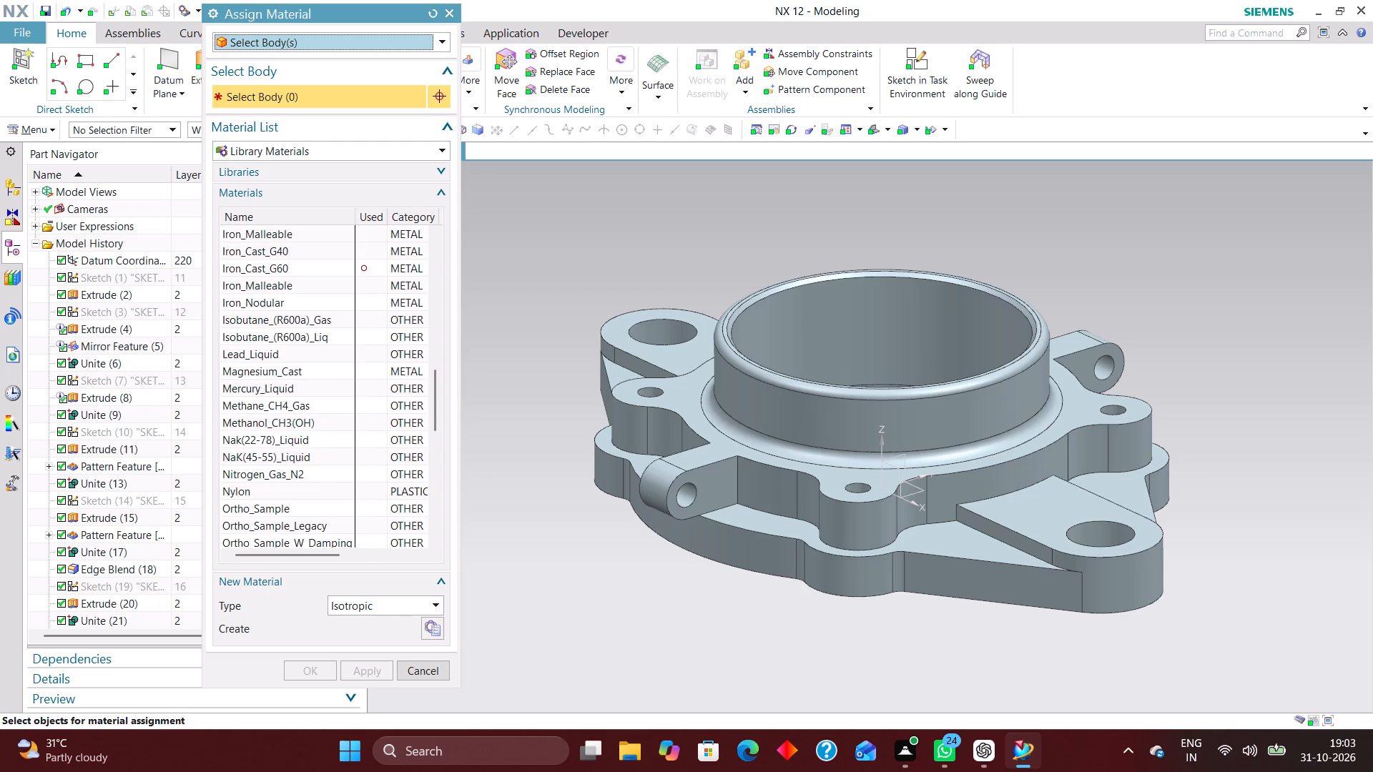
scroll(347, 434, up, 6)
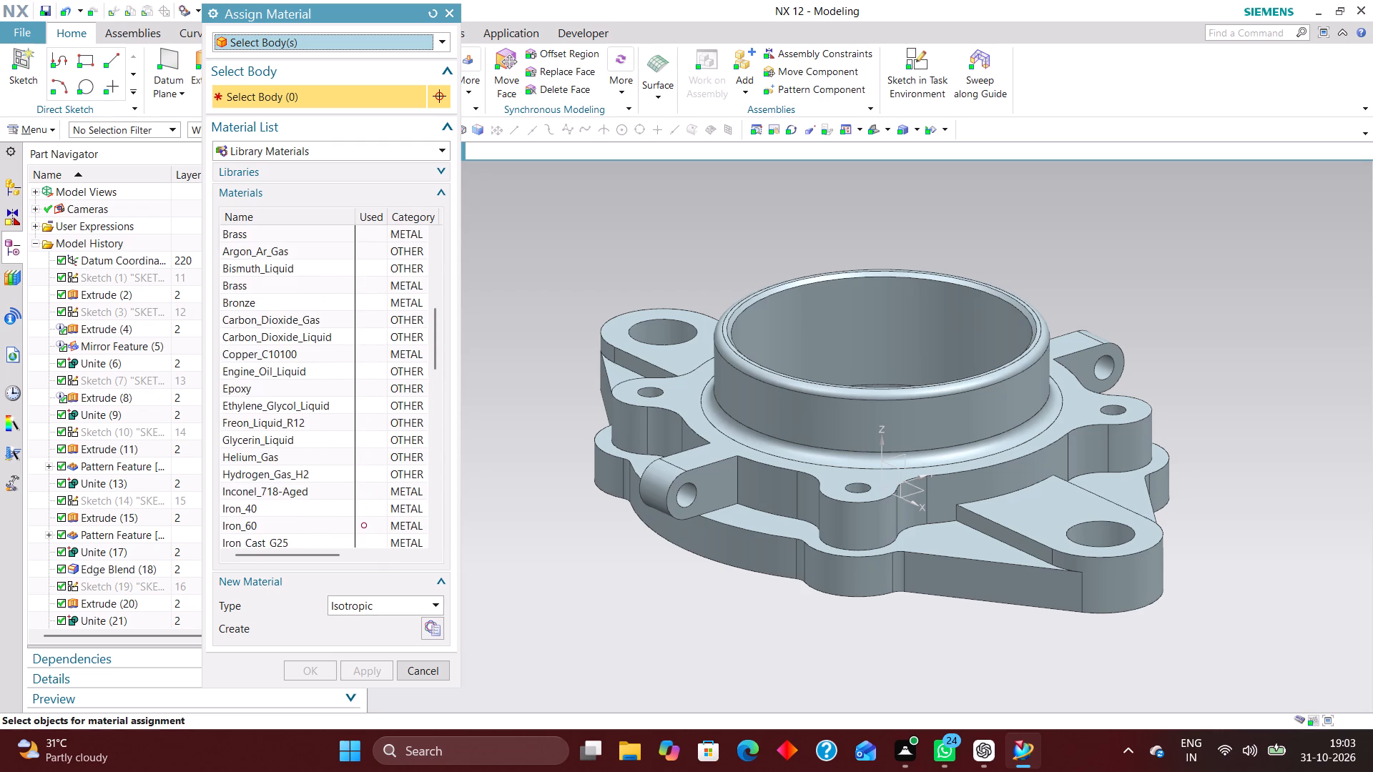
scroll(347, 434, up, 7)
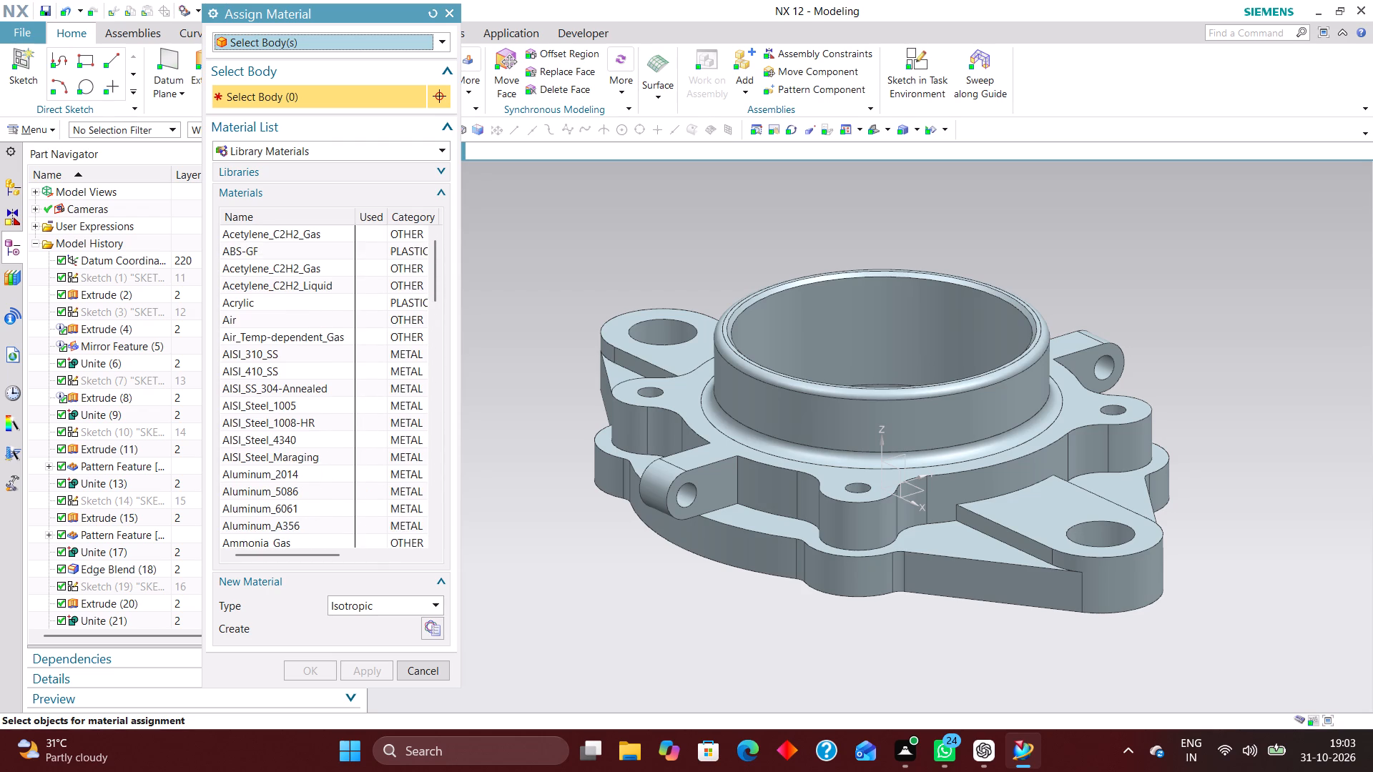
scroll(347, 434, up, 8)
scroll(348, 434, down, 4)
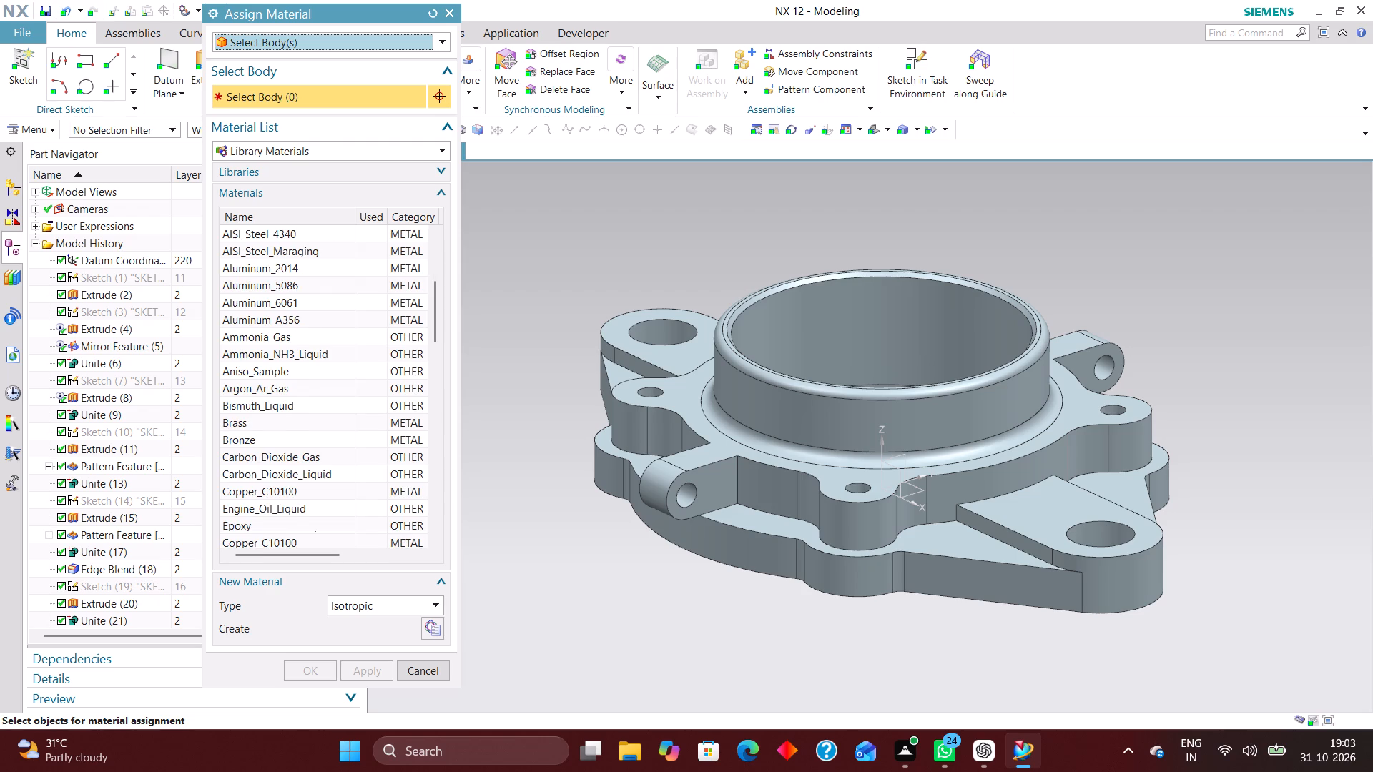
scroll(355, 431, down, 2)
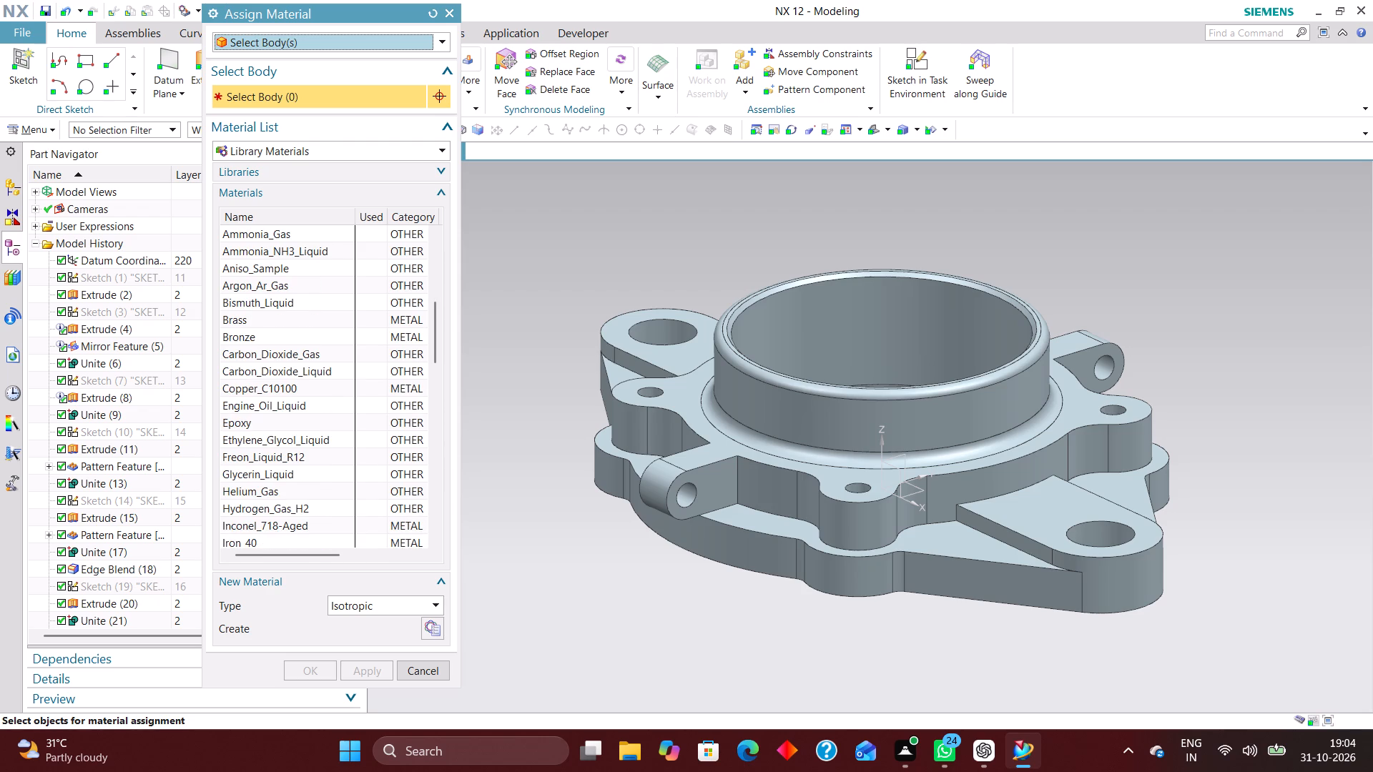
scroll(366, 416, up, 3)
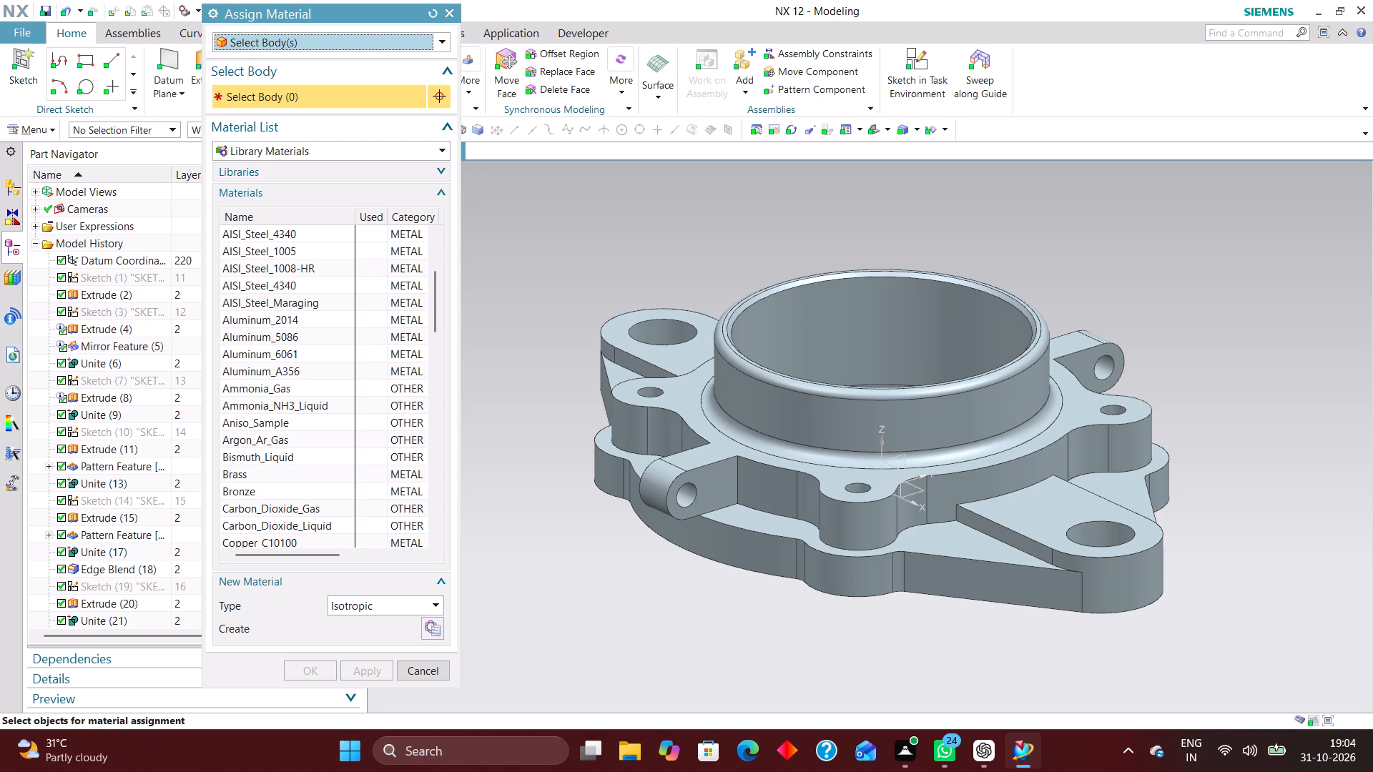
scroll(325, 379, down, 2)
scroll(323, 420, up, 3)
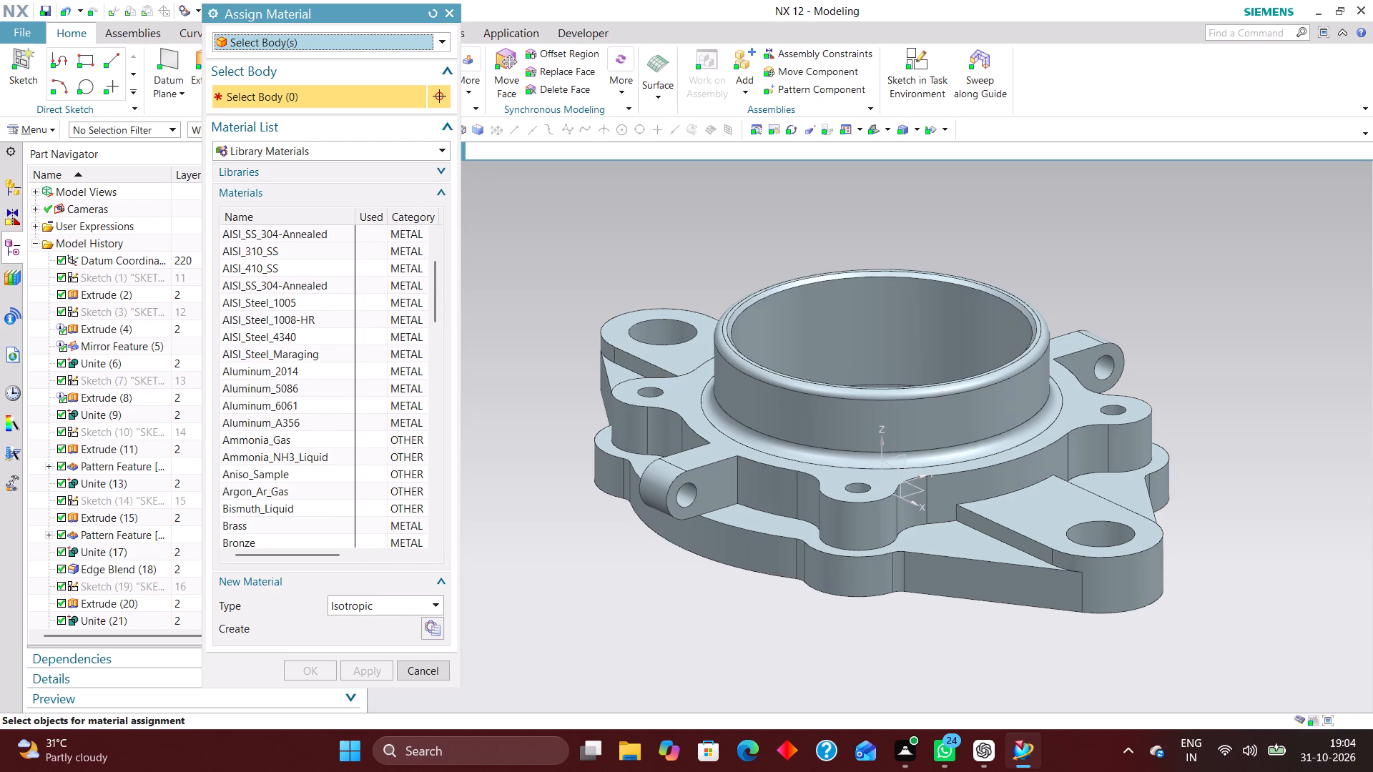
scroll(267, 369, up, 1)
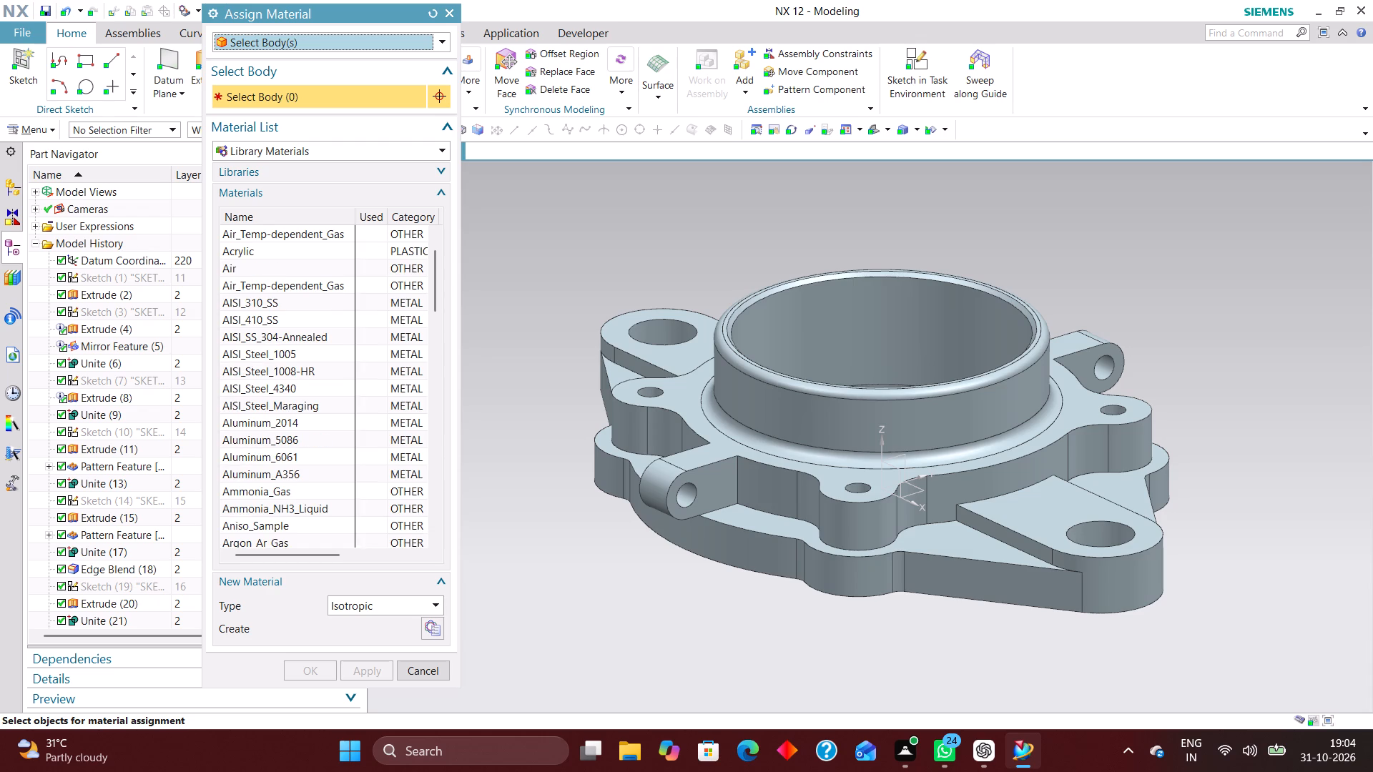
scroll(300, 414, down, 2)
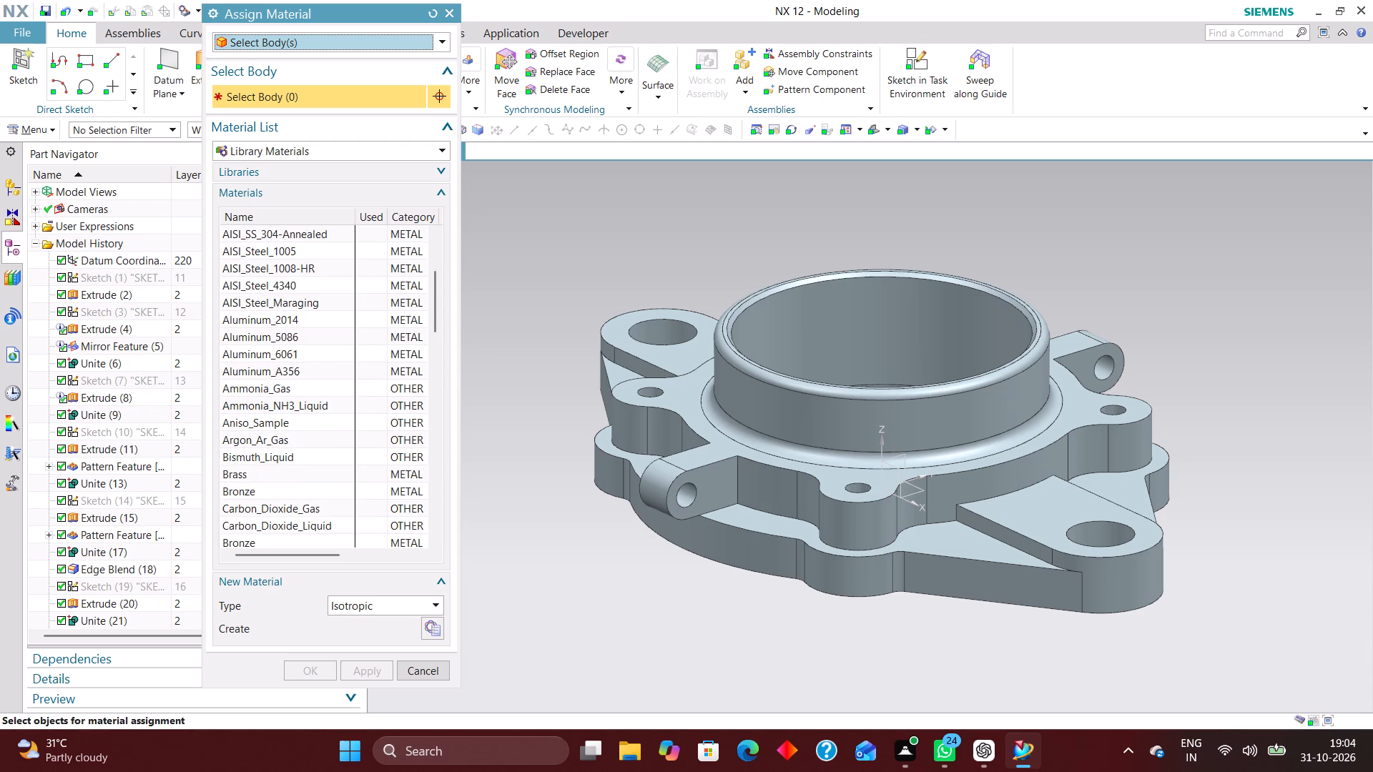
scroll(301, 417, down, 5)
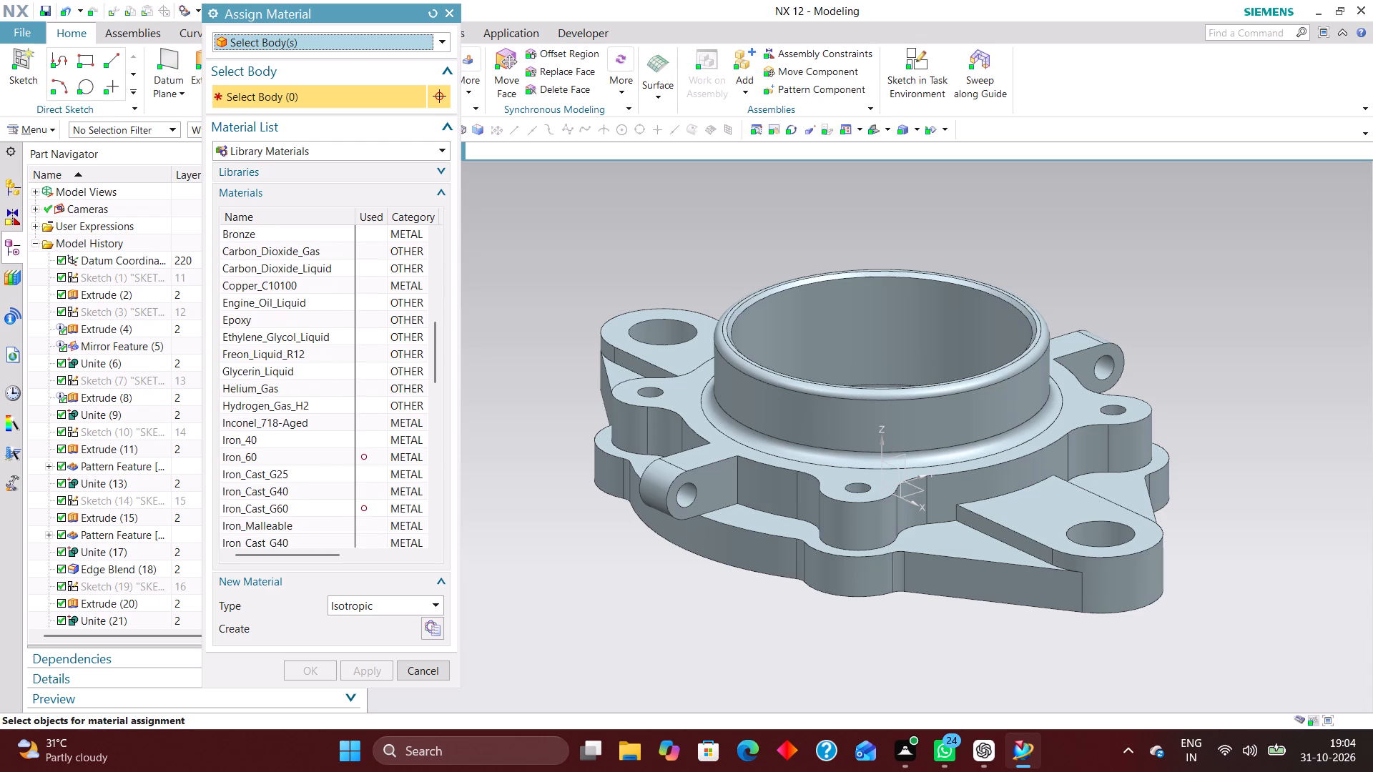
scroll(272, 498, down, 1)
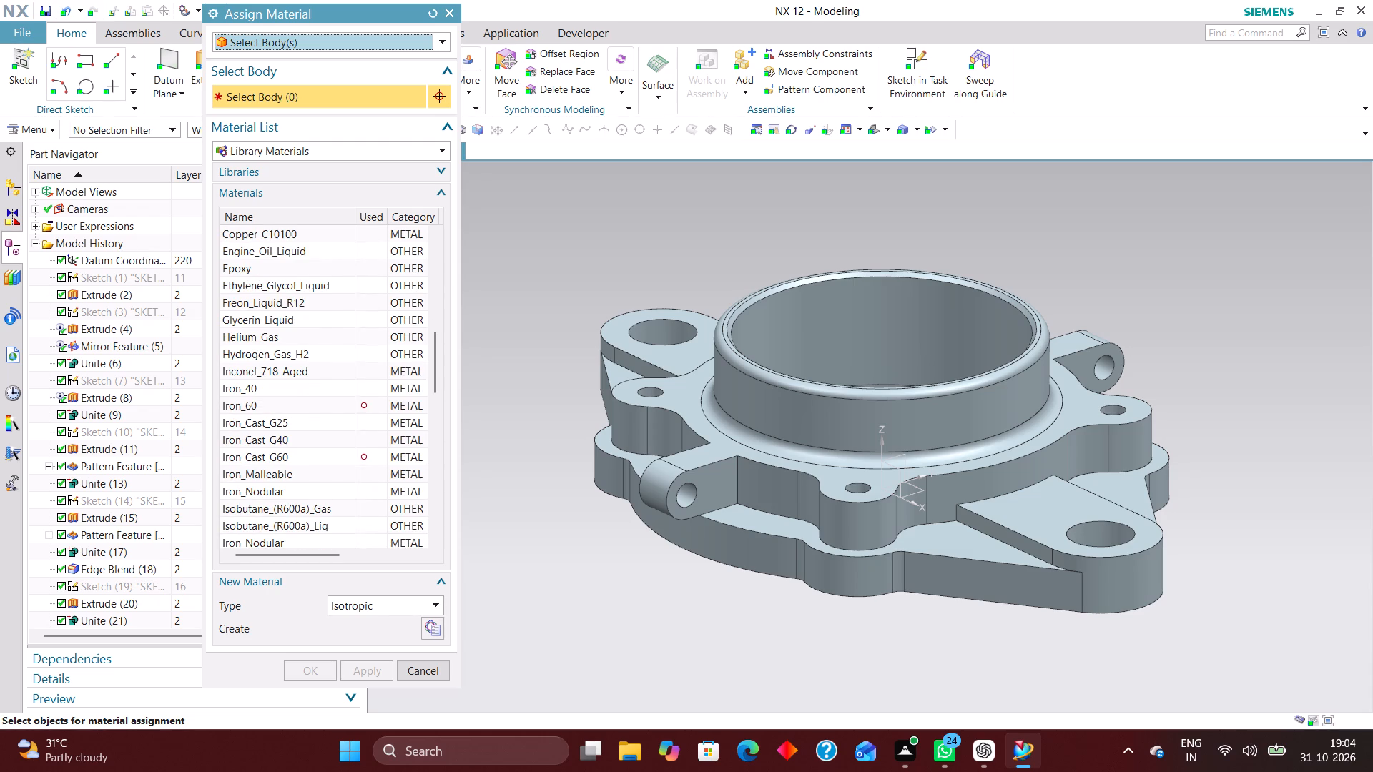
click(319, 398)
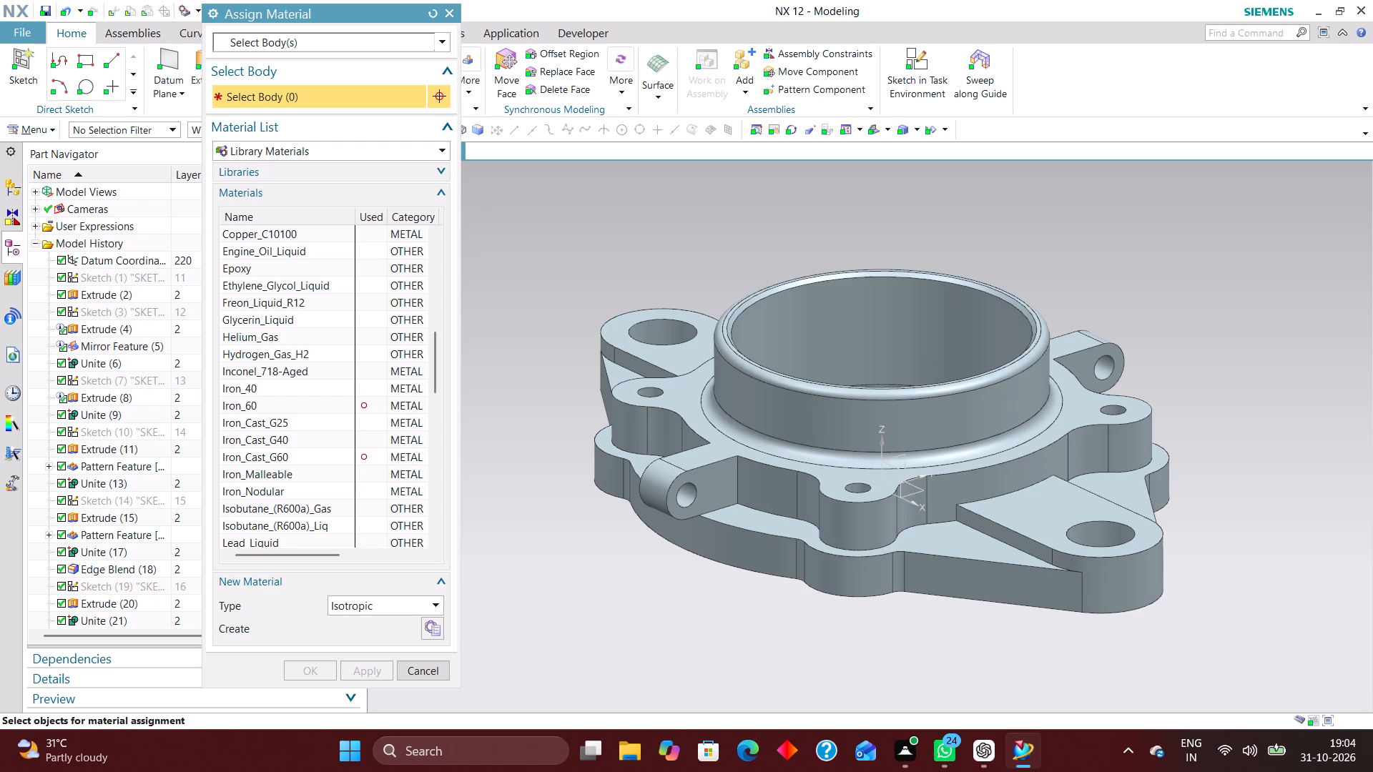
Reset the Assign Material settings, check the used marks through the library list again, and close the command without assigning a material.
click(434, 14)
scroll(363, 399, down, 1)
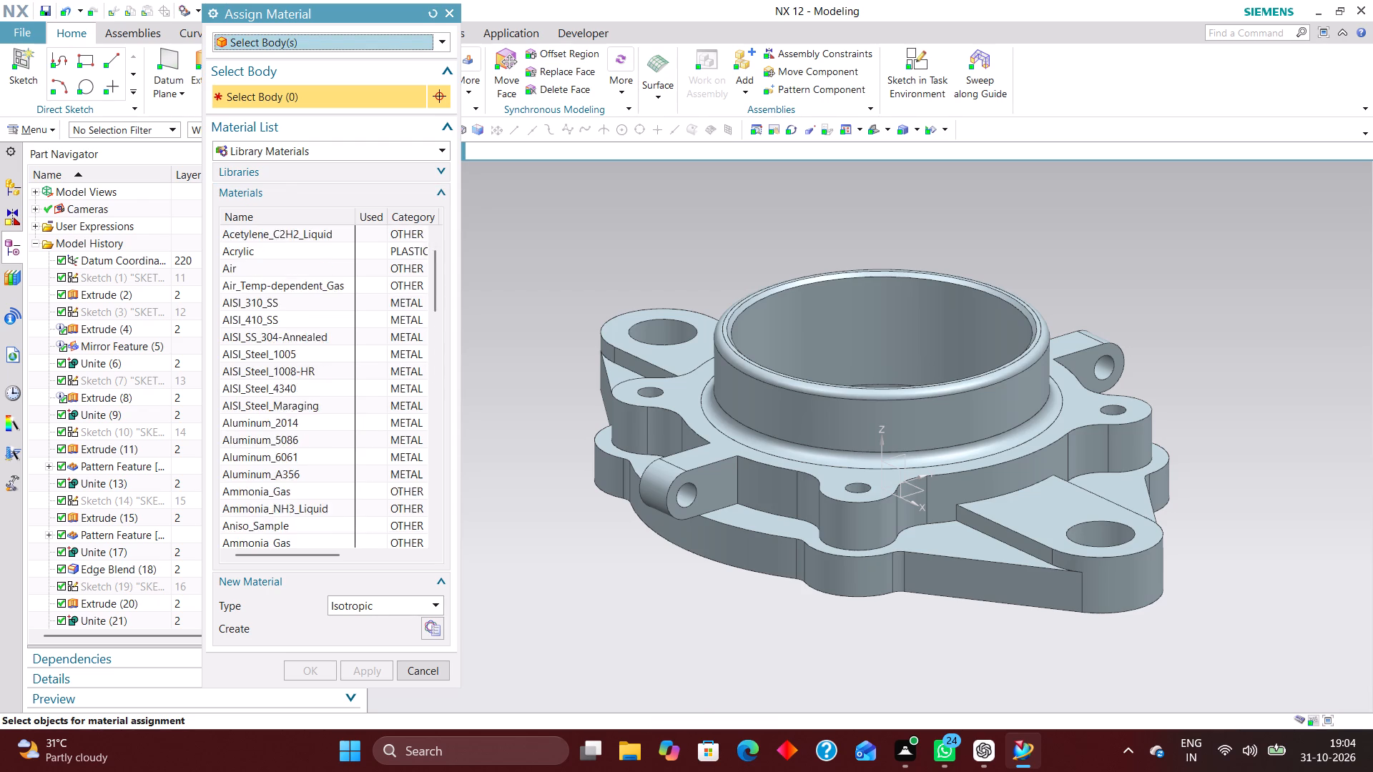
scroll(362, 399, down, 9)
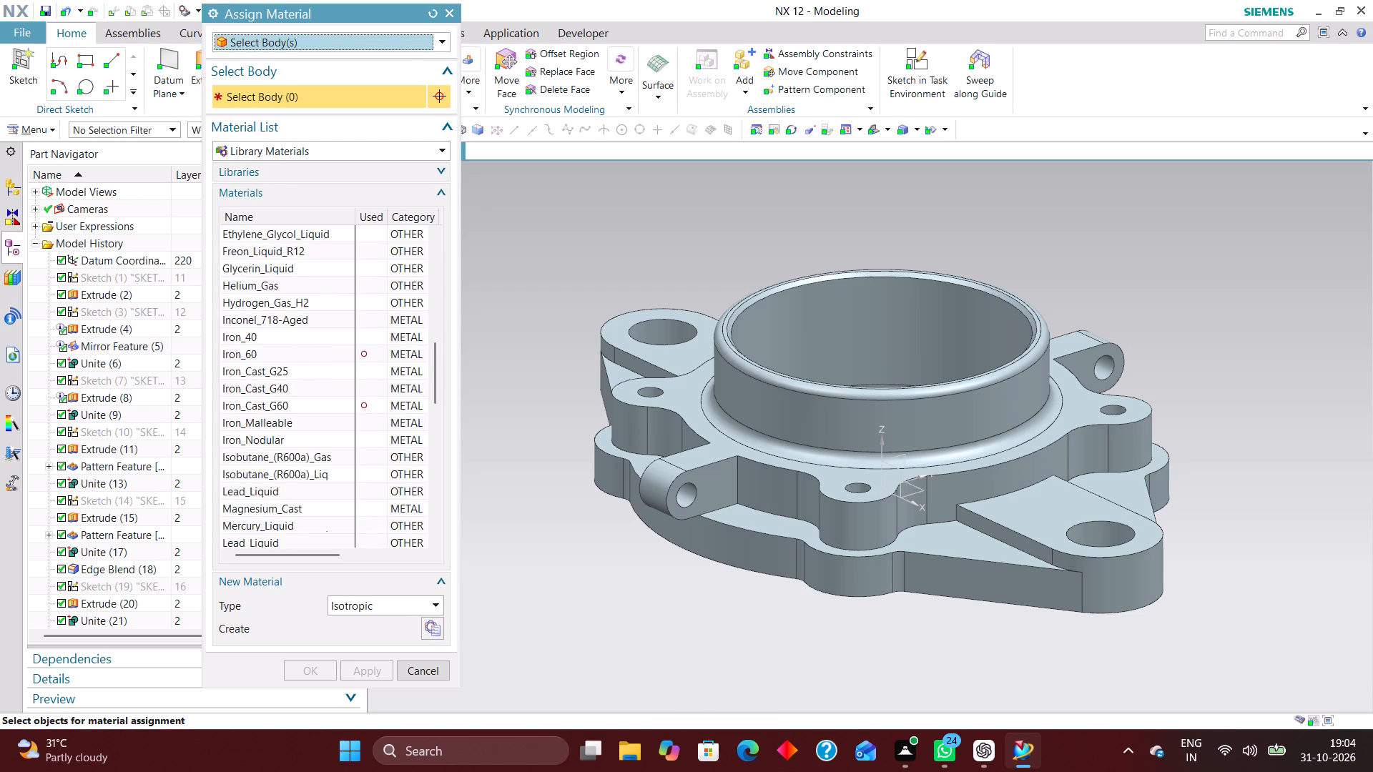
scroll(372, 412, down, 9)
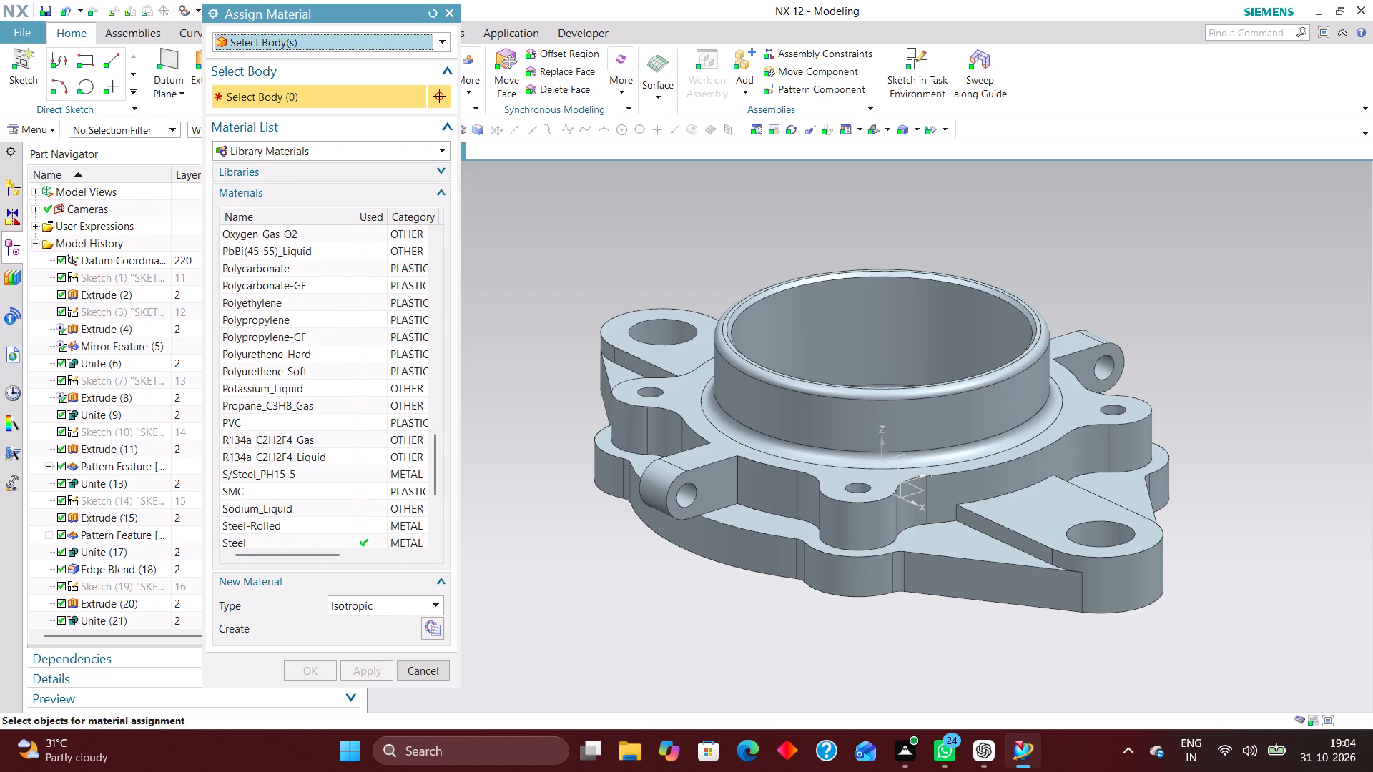
scroll(365, 403, down, 7)
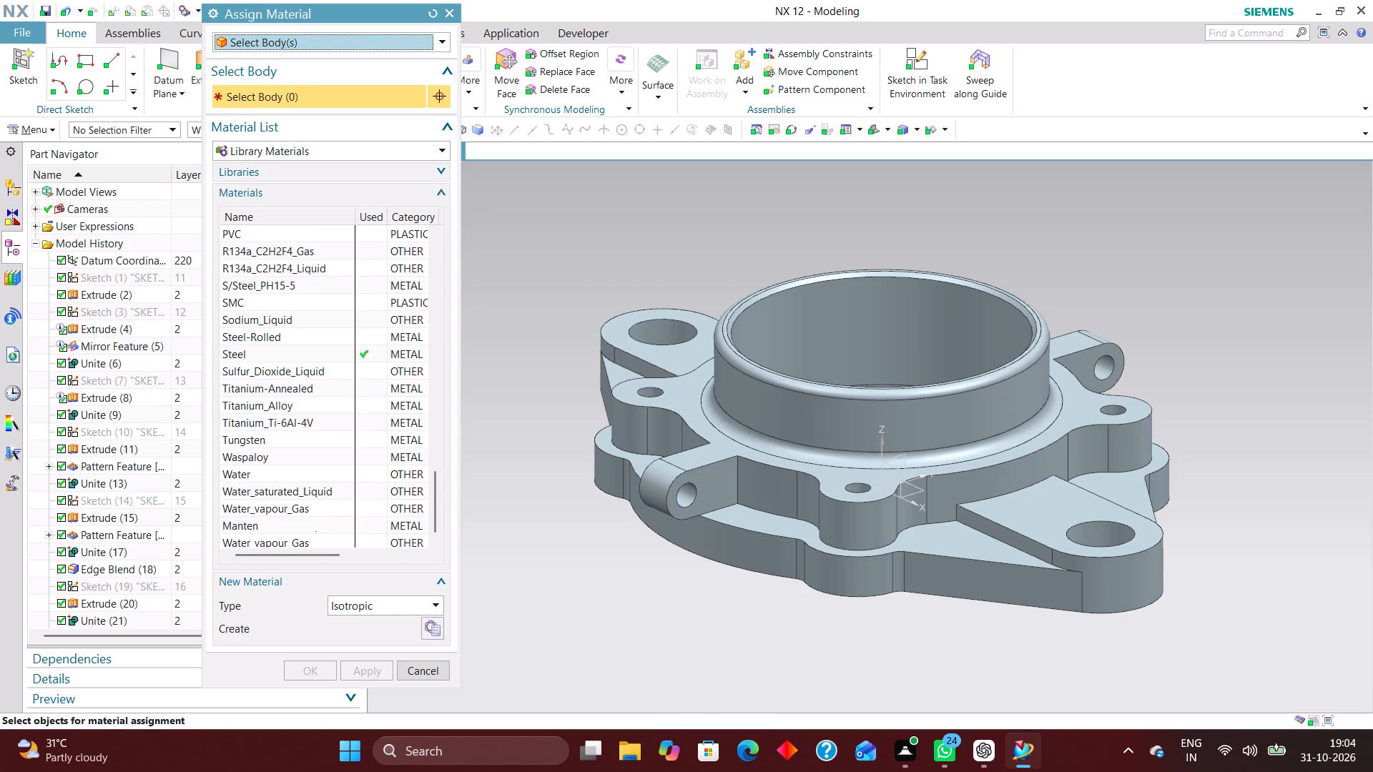
click(433, 674)
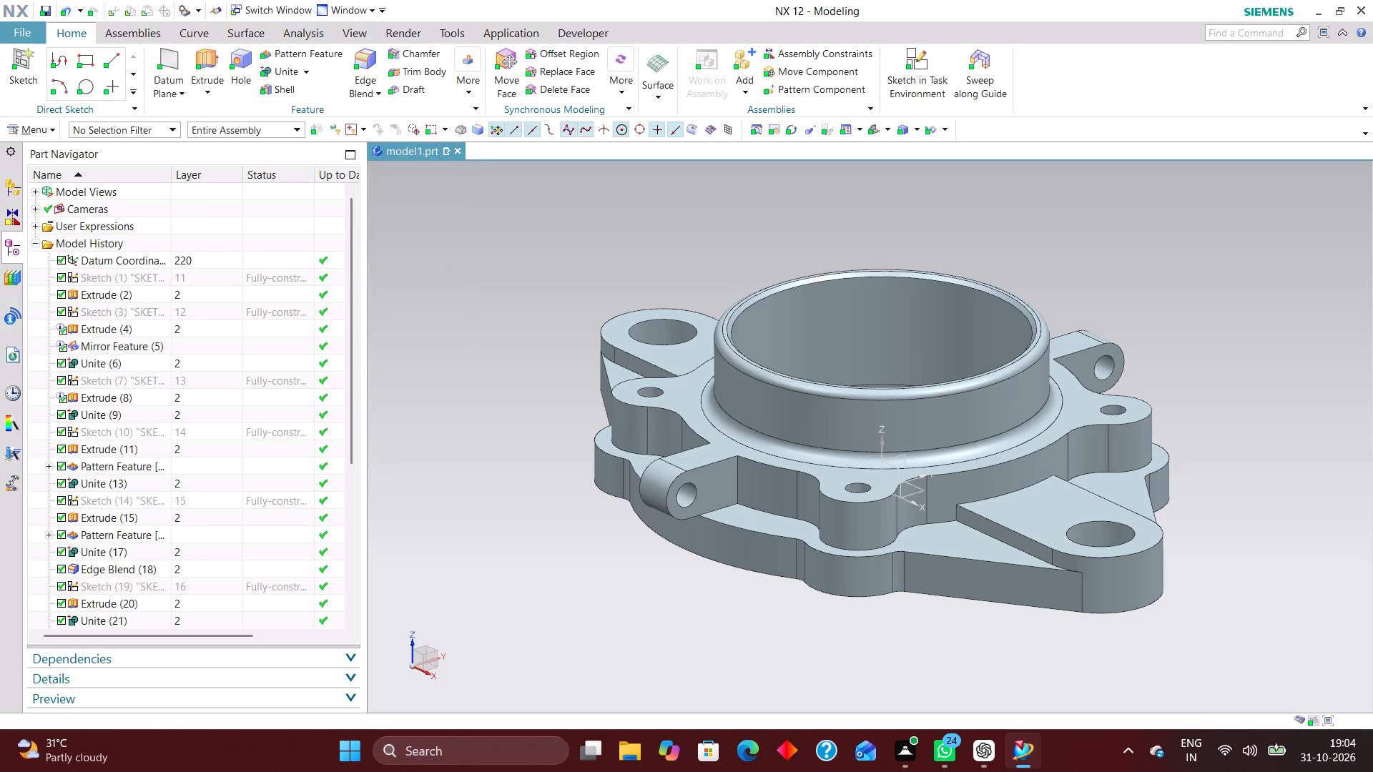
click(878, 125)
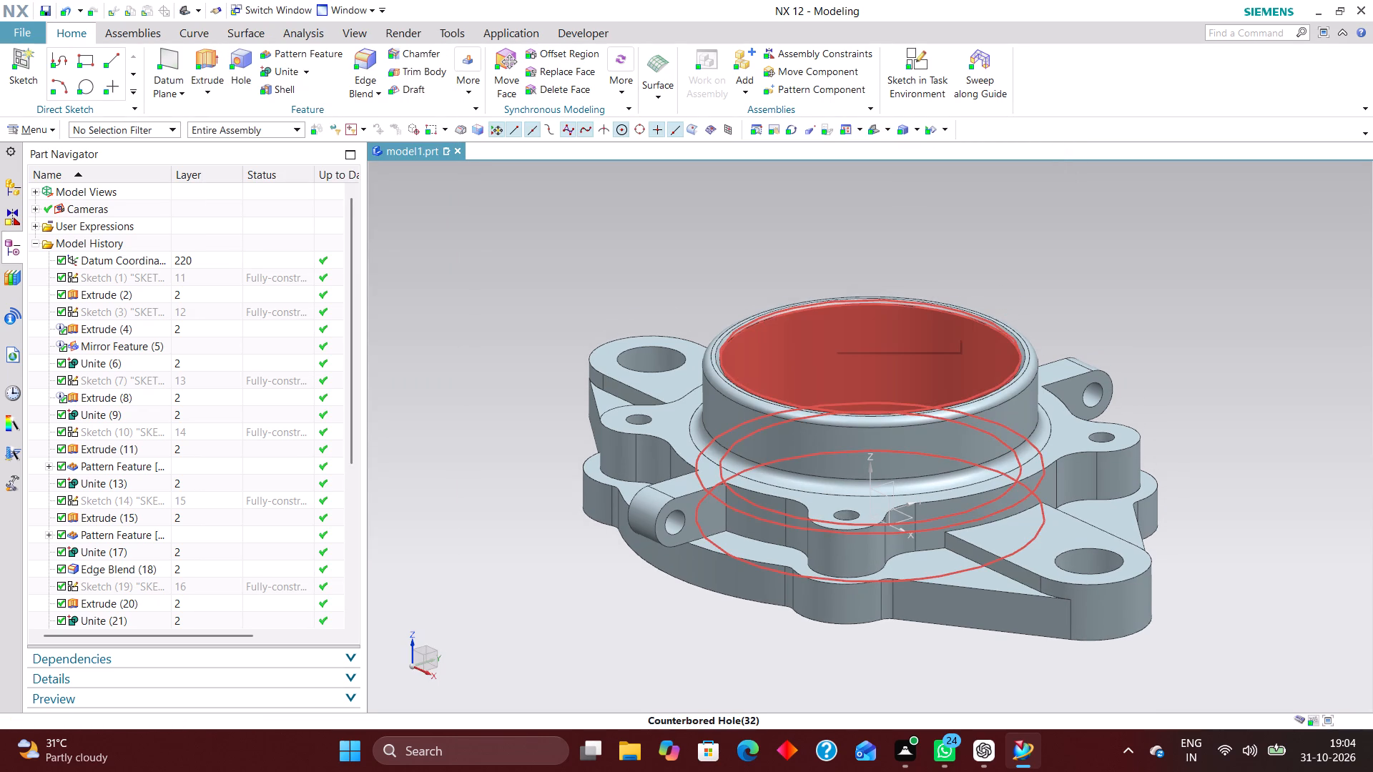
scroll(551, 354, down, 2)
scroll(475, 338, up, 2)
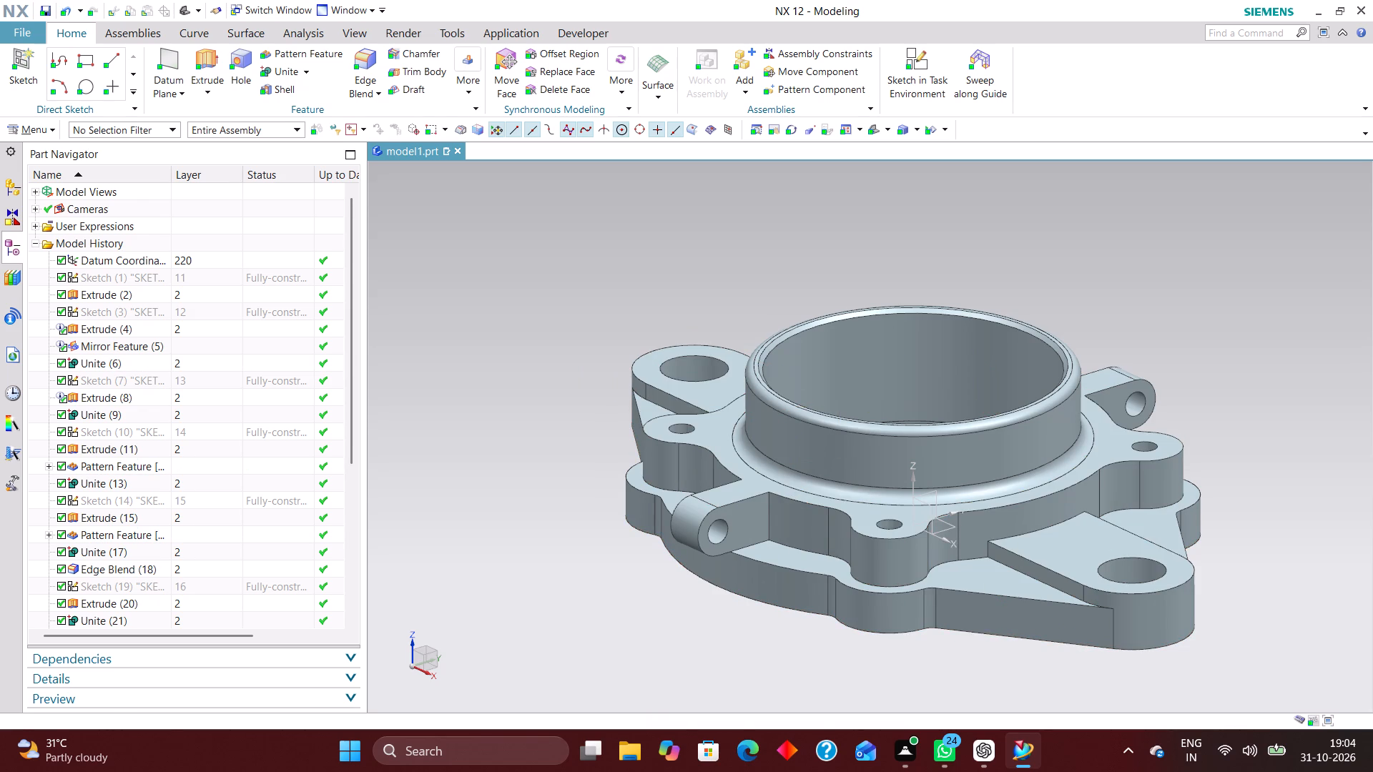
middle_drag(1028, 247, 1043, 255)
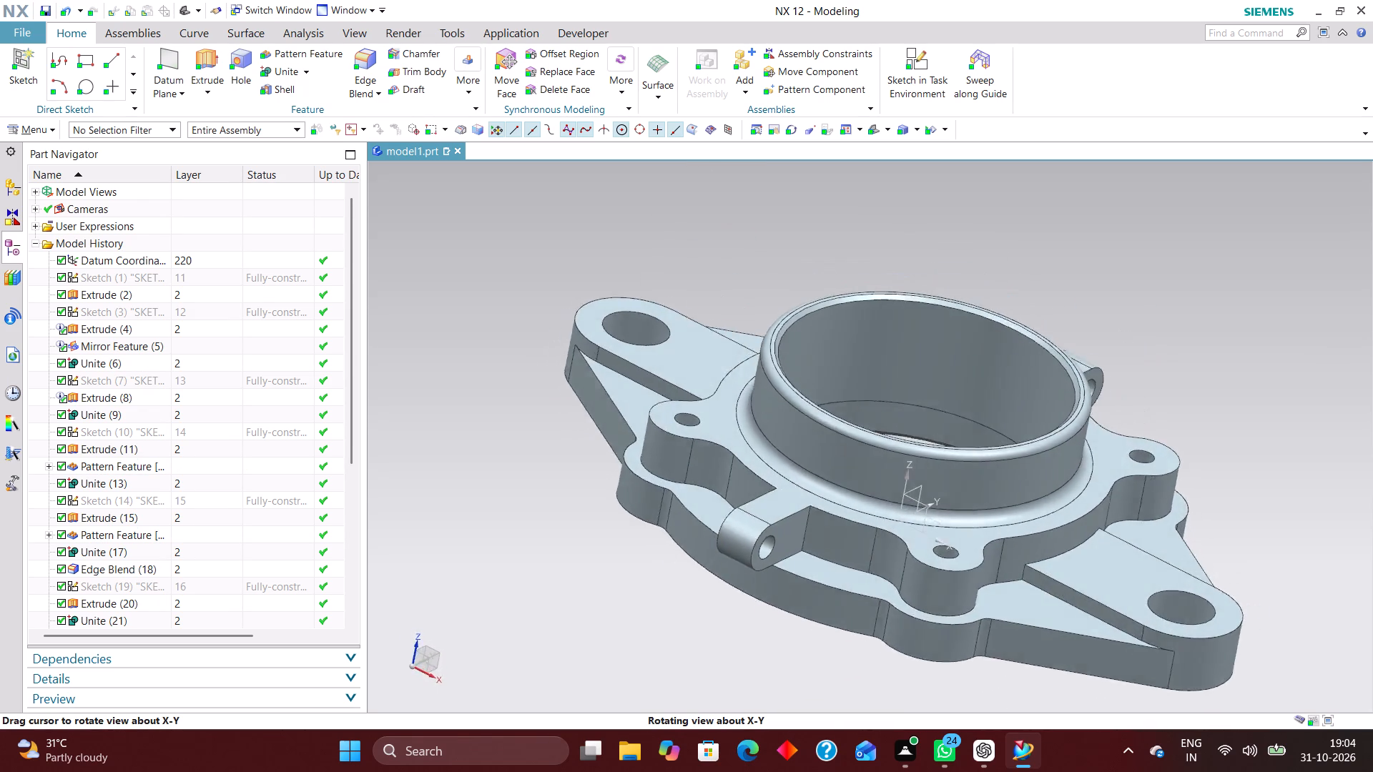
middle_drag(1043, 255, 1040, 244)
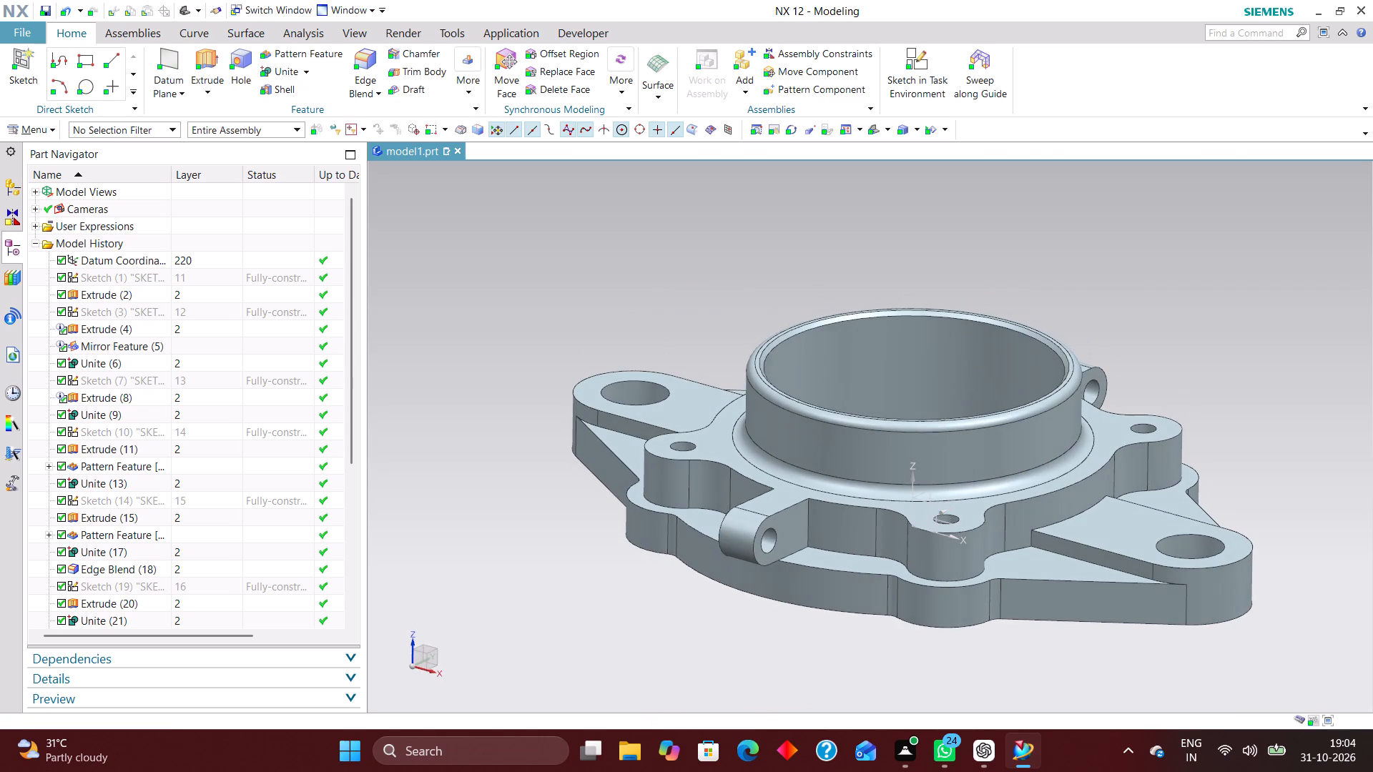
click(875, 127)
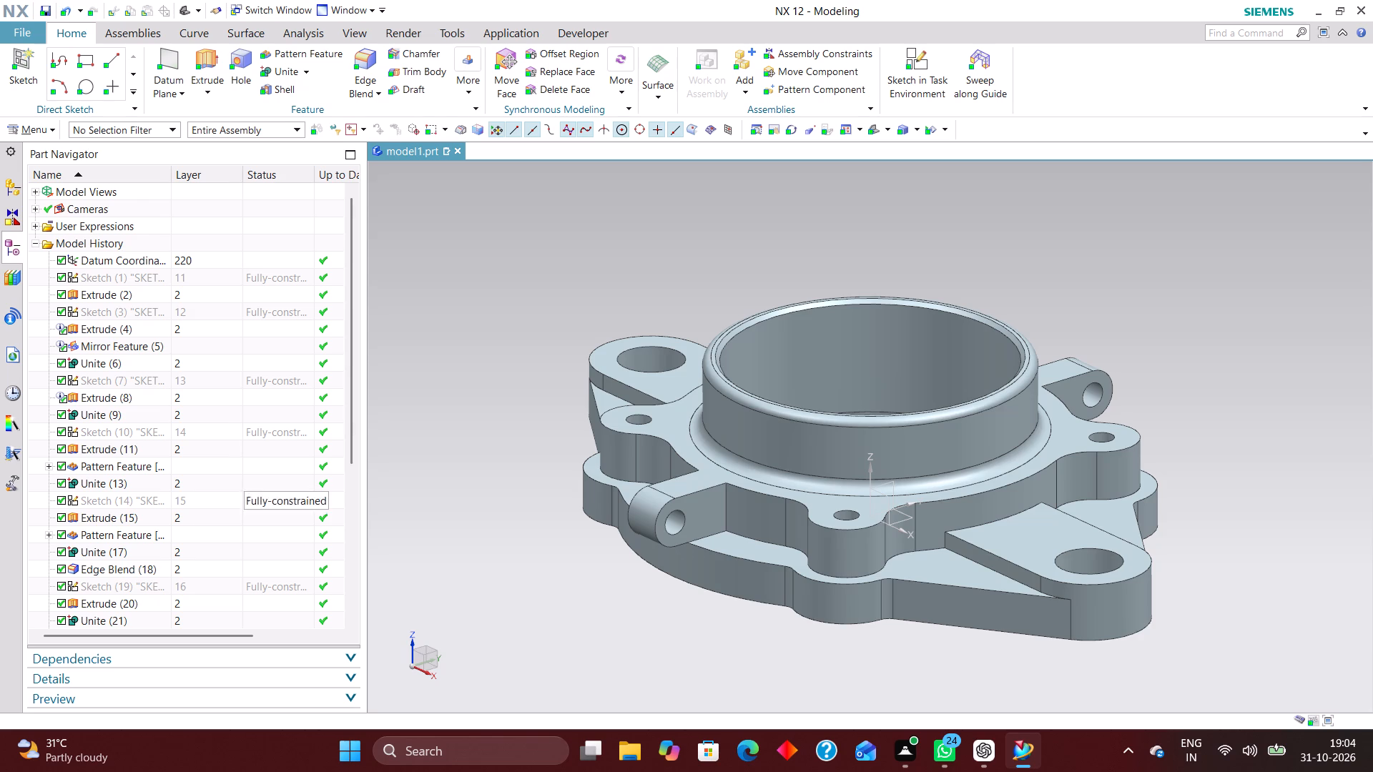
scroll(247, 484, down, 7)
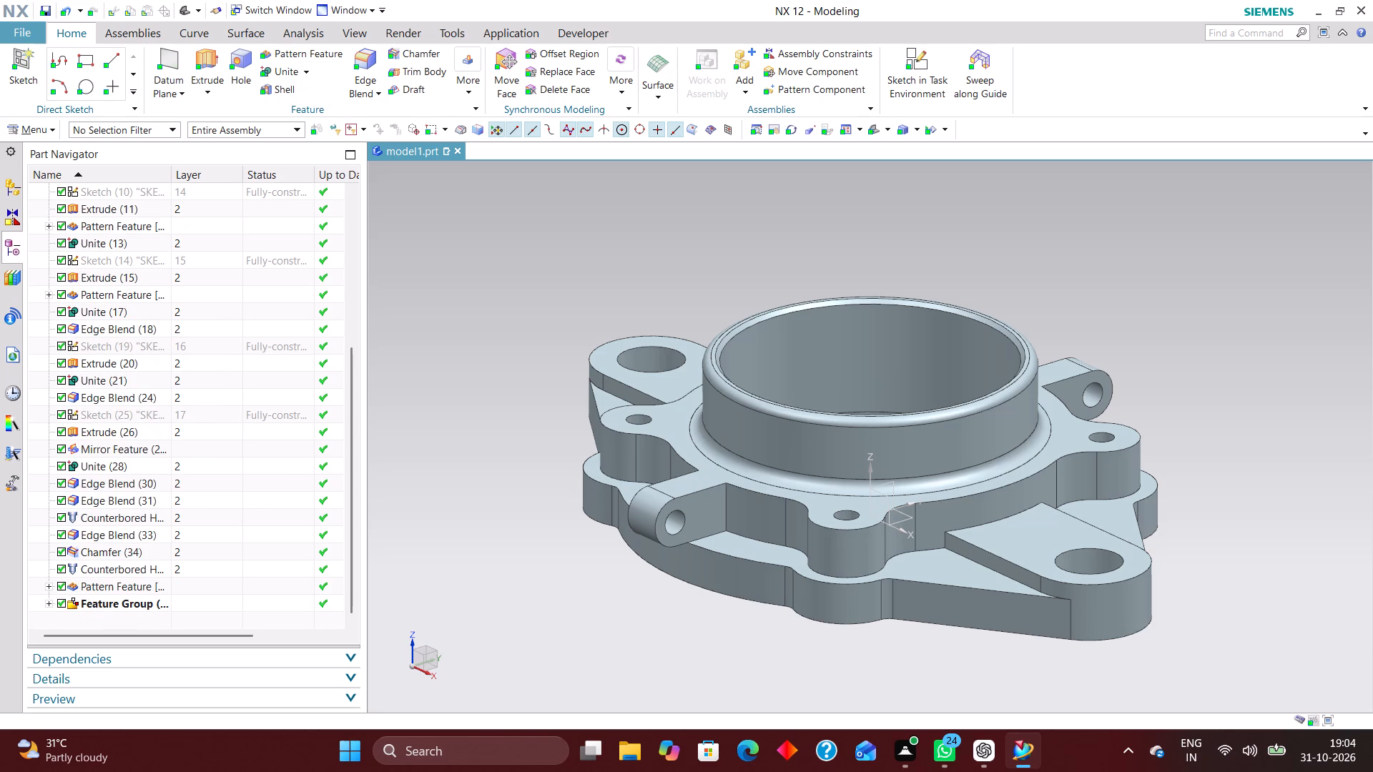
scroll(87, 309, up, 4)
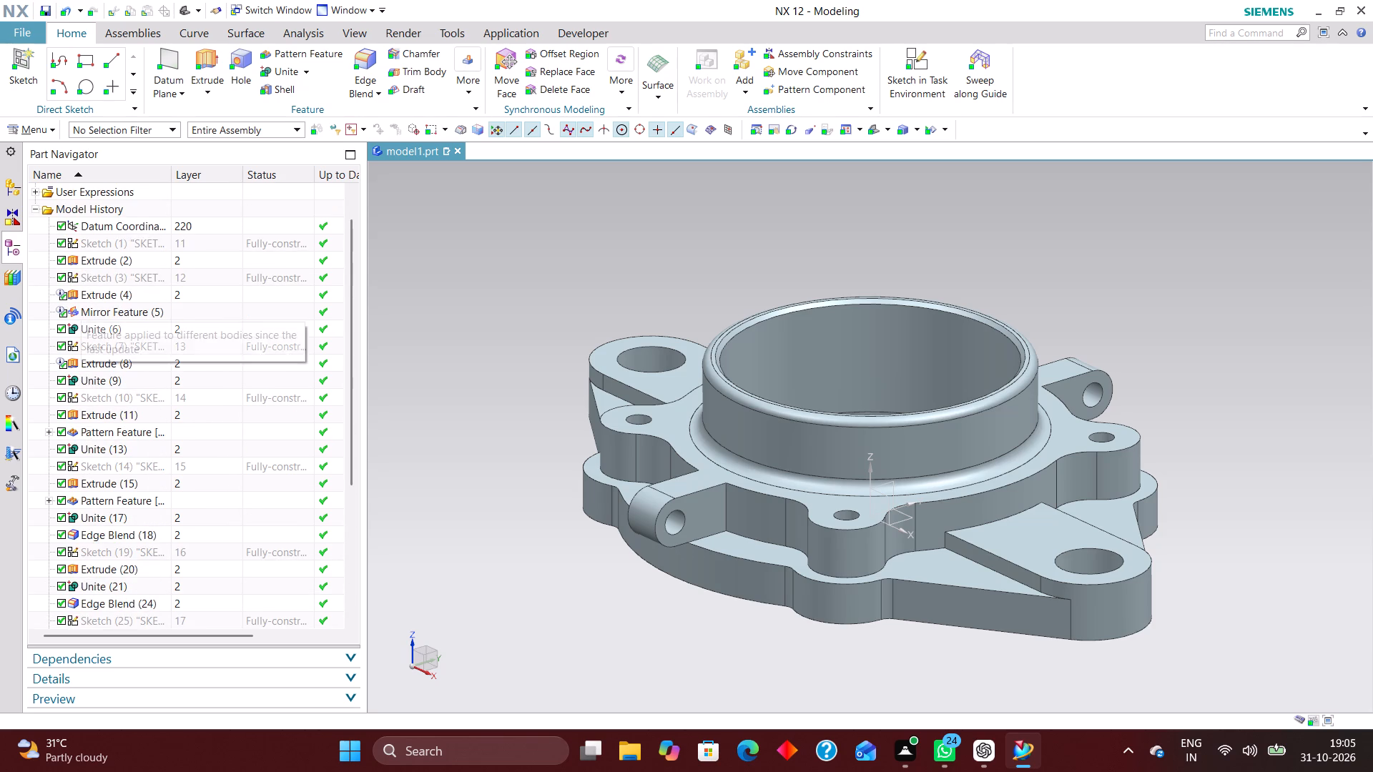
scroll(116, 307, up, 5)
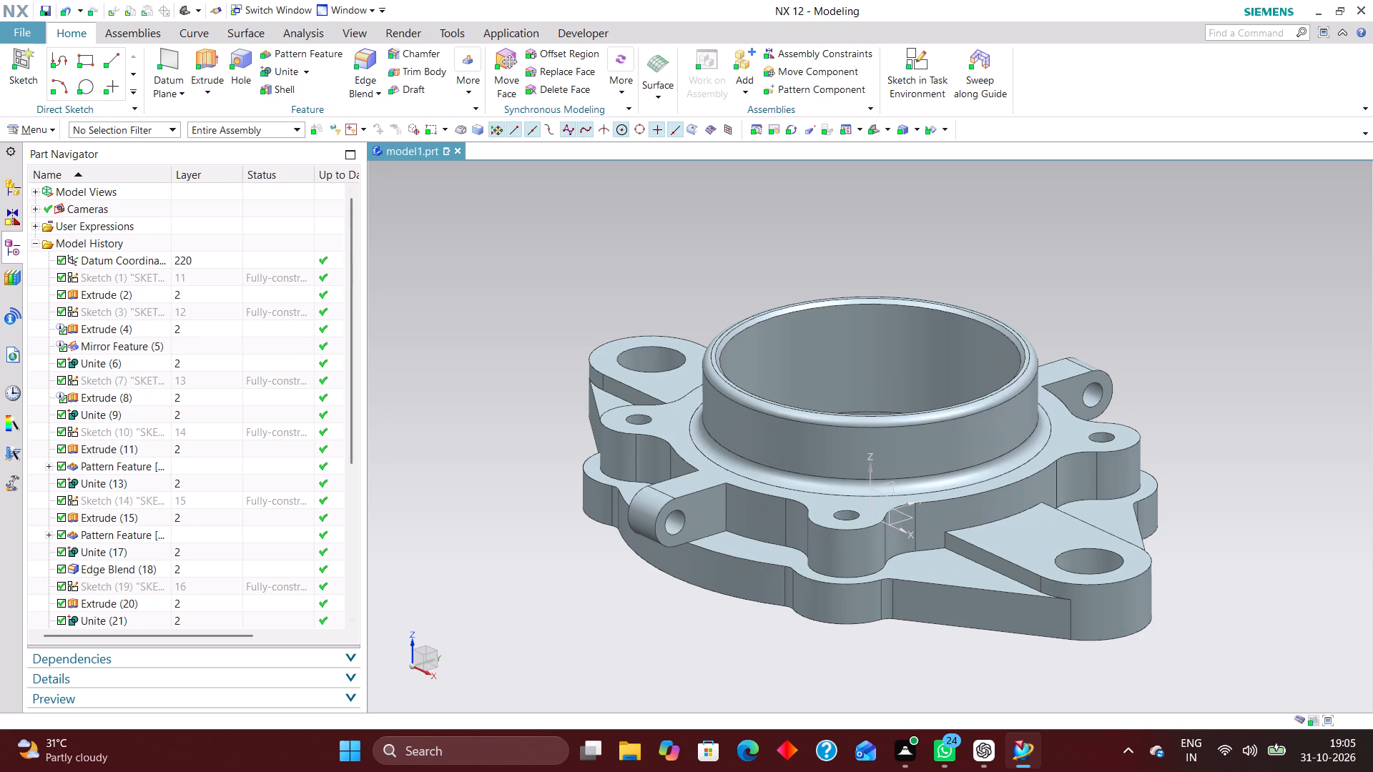
Enable updating weight data on save in the displayed part's properties, and update the housing's weight data now.
click(52, 131)
click(46, 146)
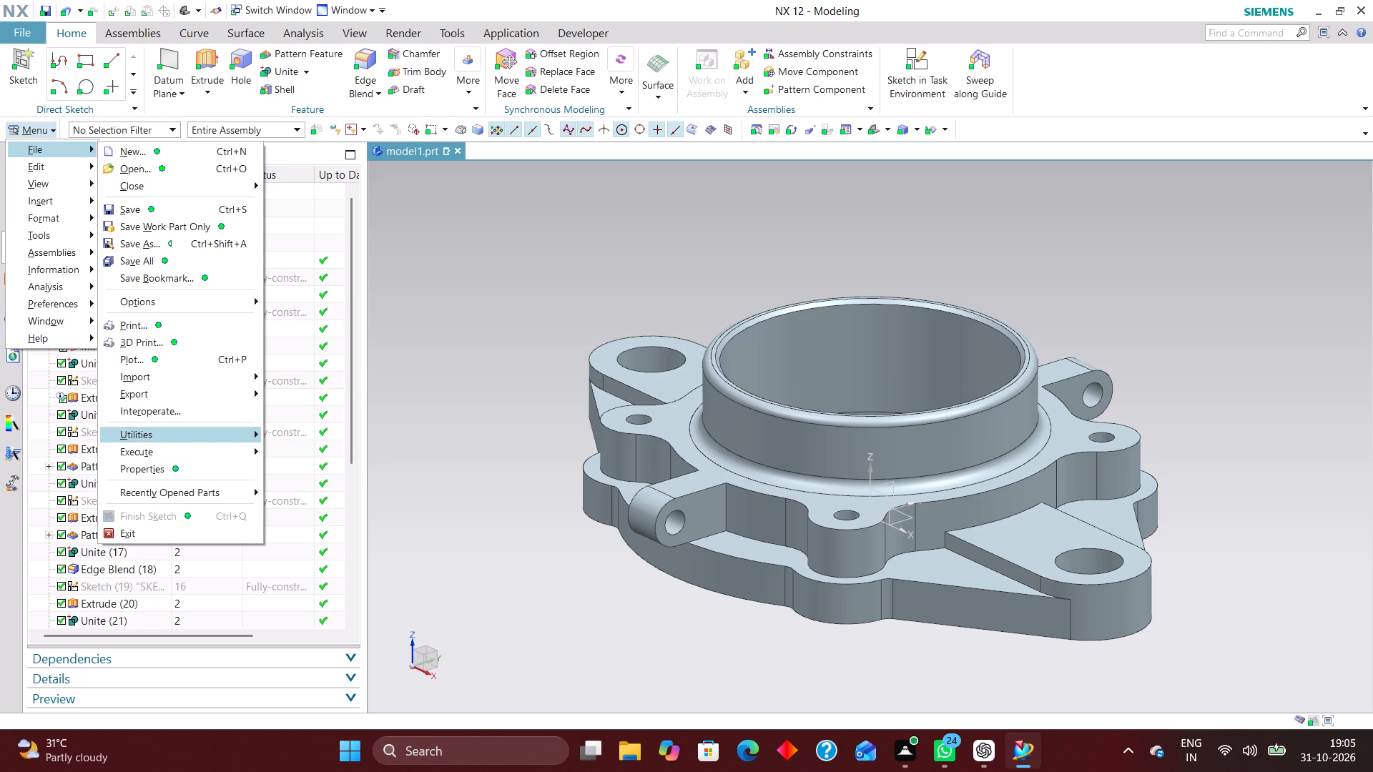
click(188, 472)
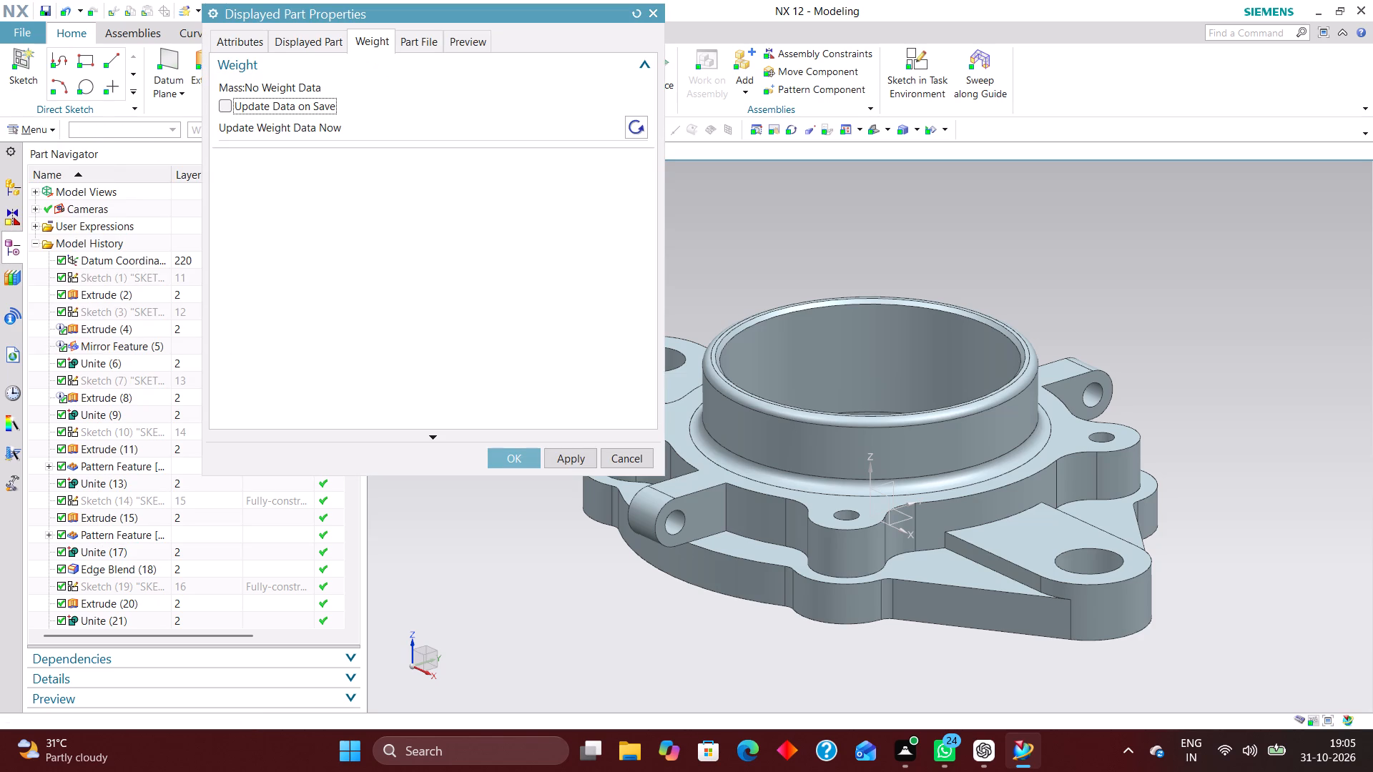
click(232, 107)
click(634, 117)
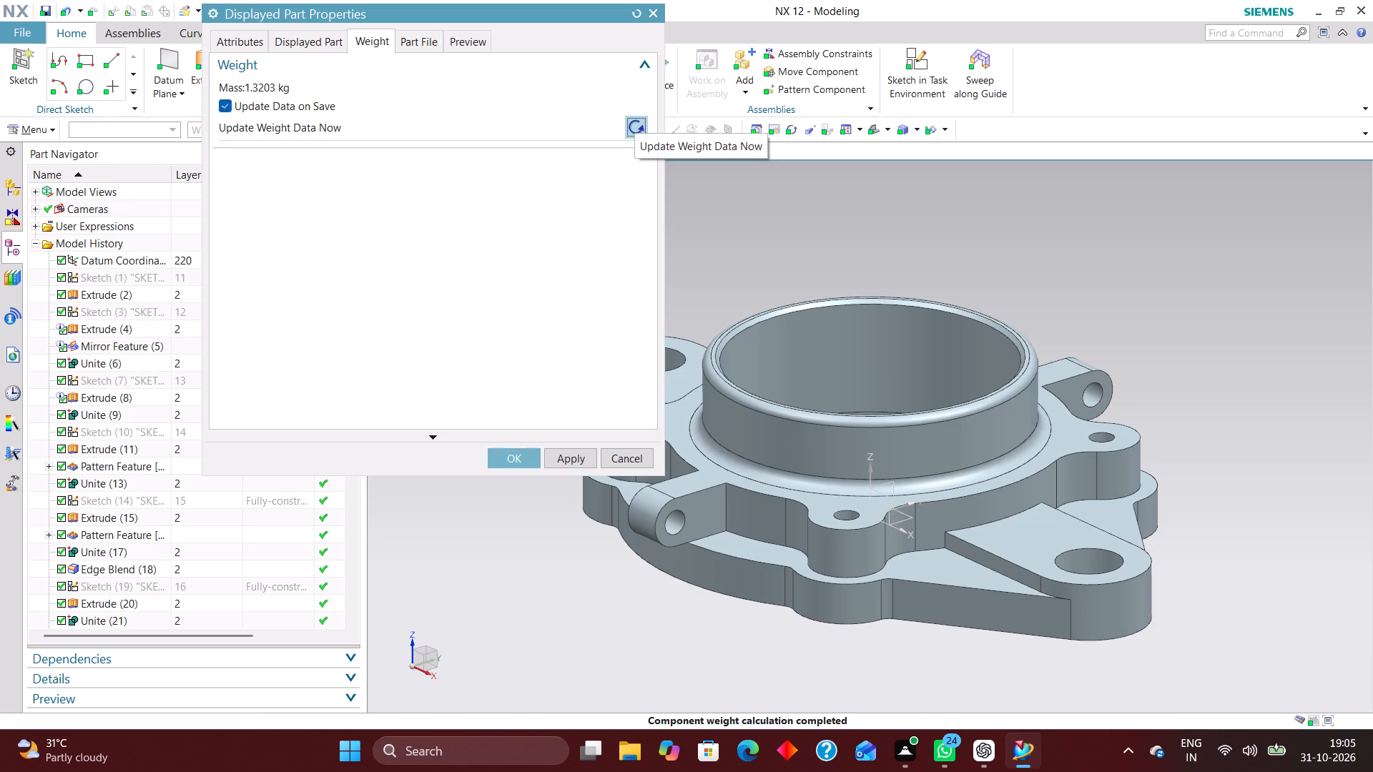
click(519, 460)
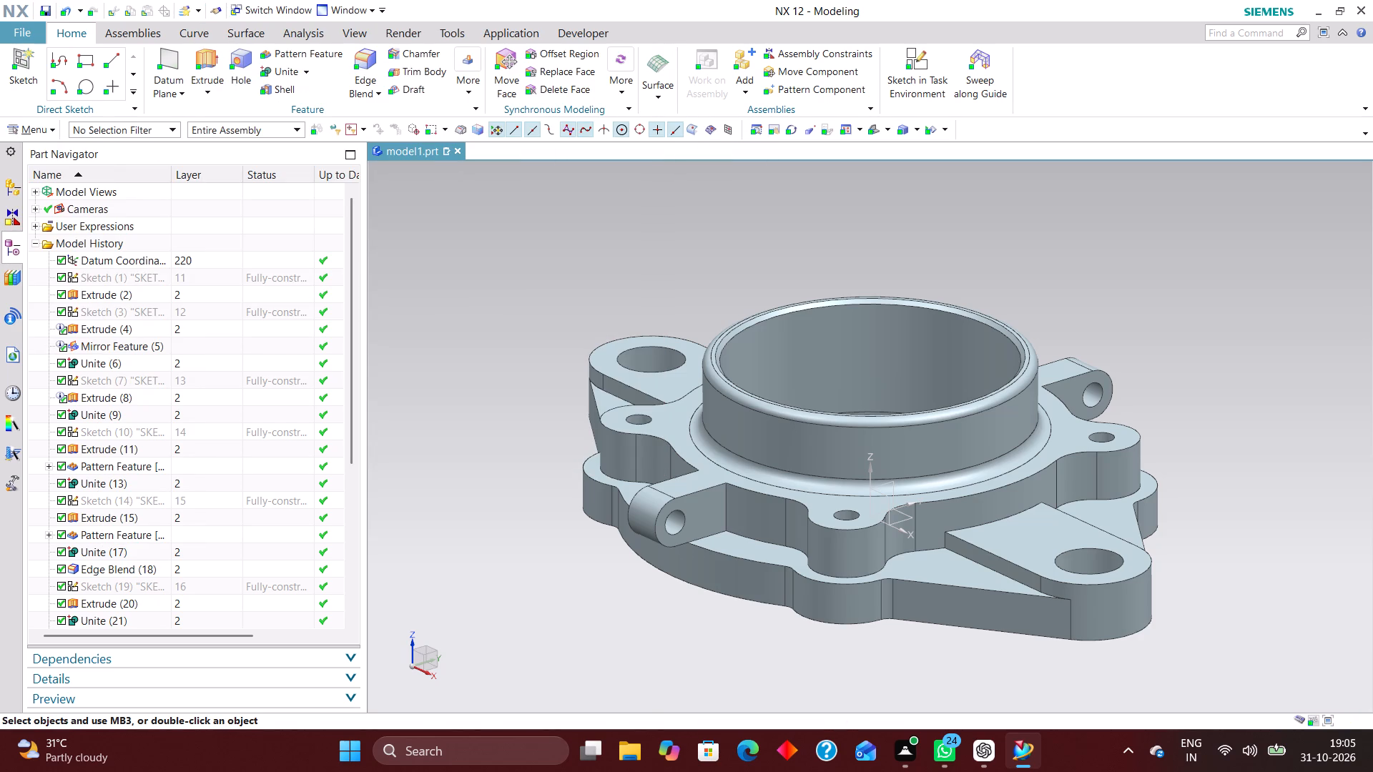
Create a new group containing the housing's solid body, with unique membership and group display properties applied.
click(56, 131)
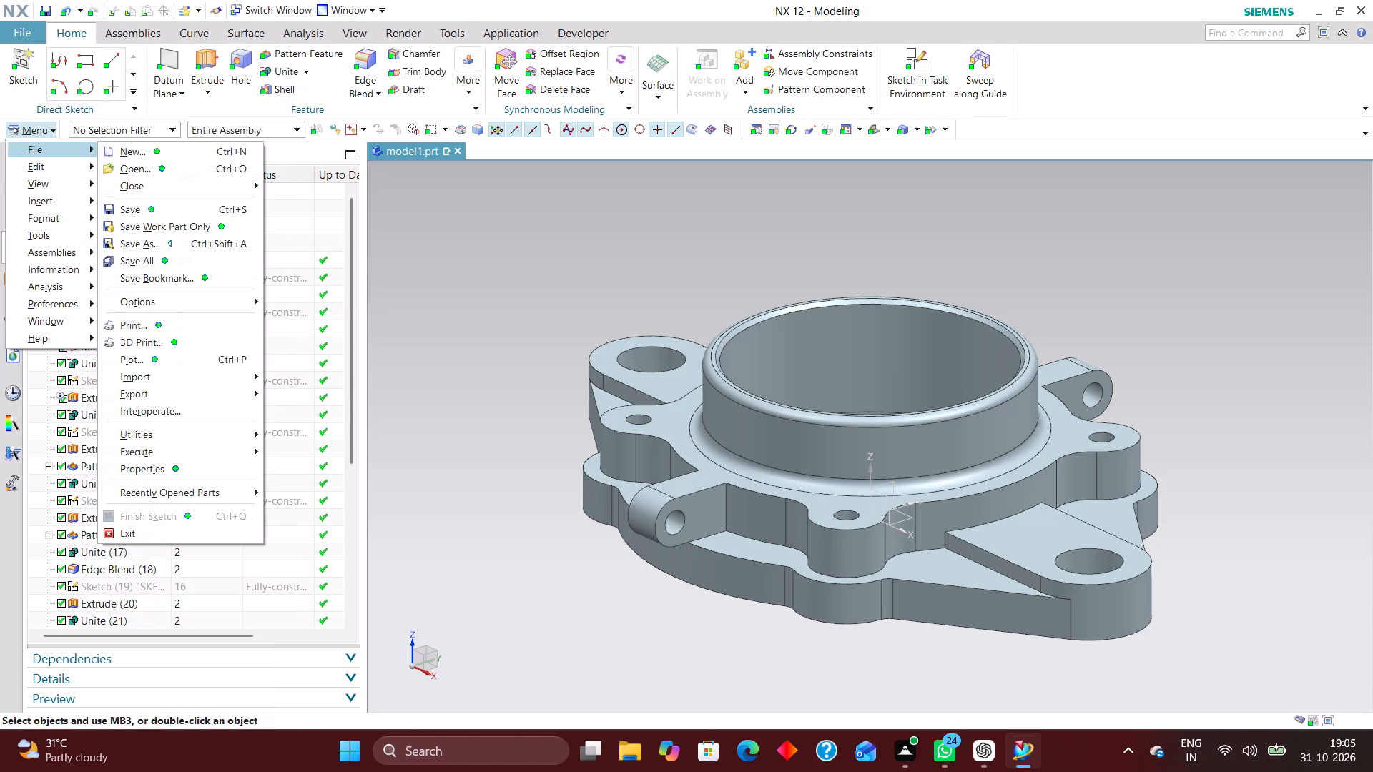
click(56, 219)
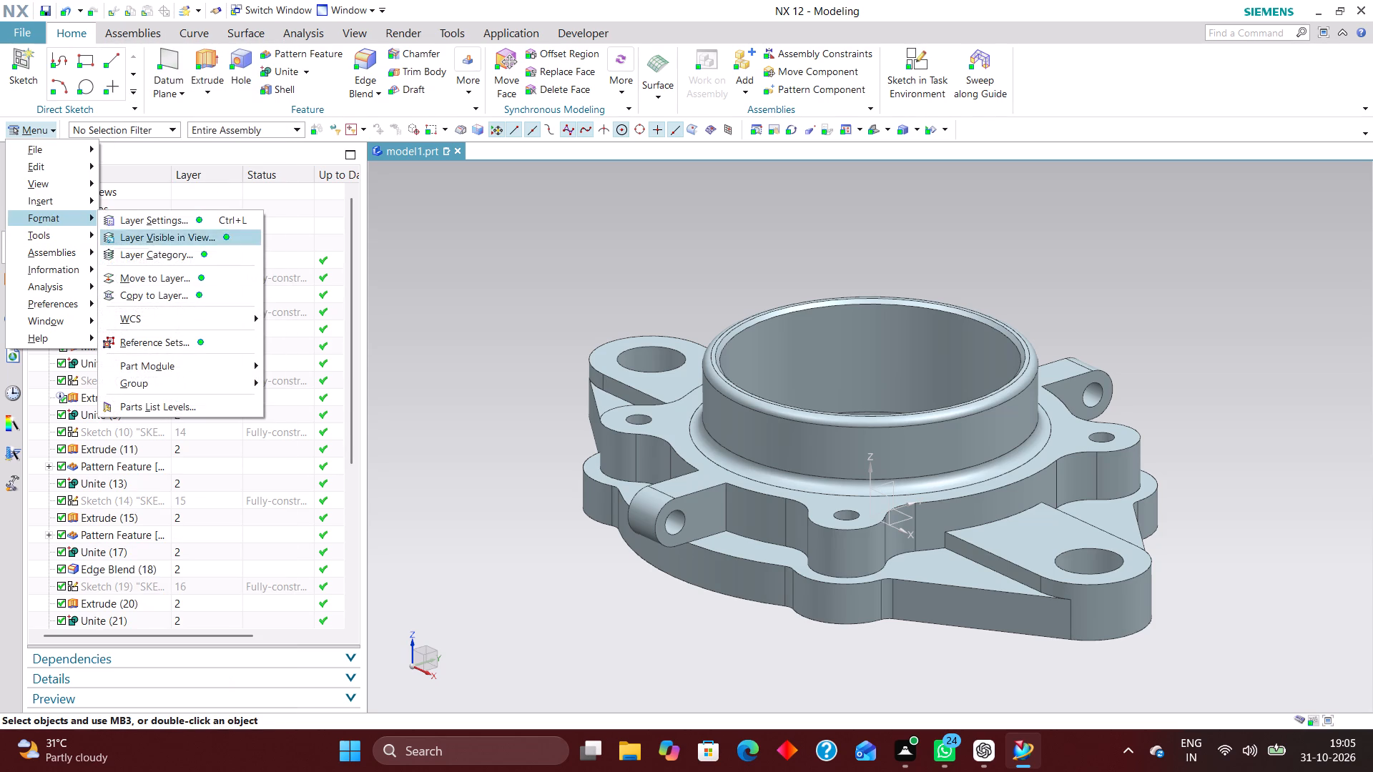
click(164, 378)
click(292, 388)
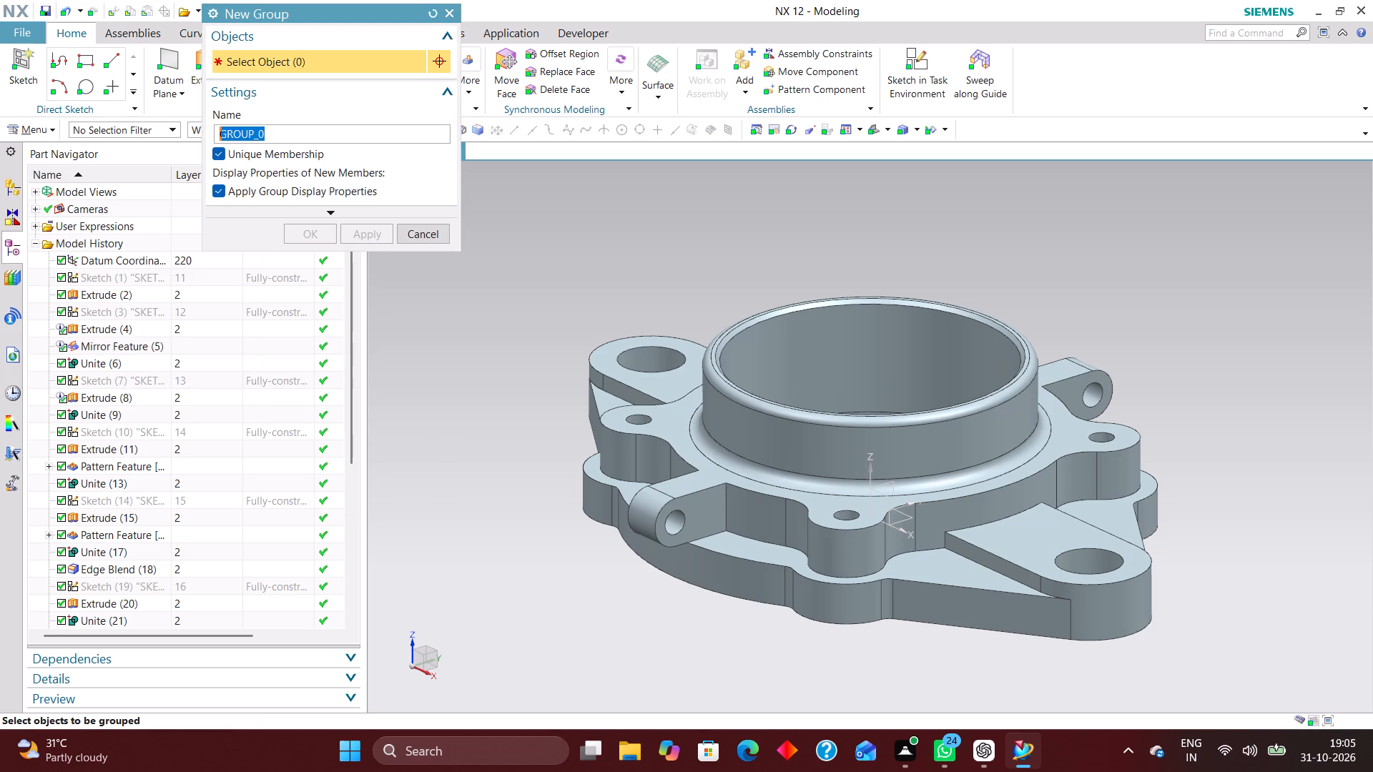
click(729, 387)
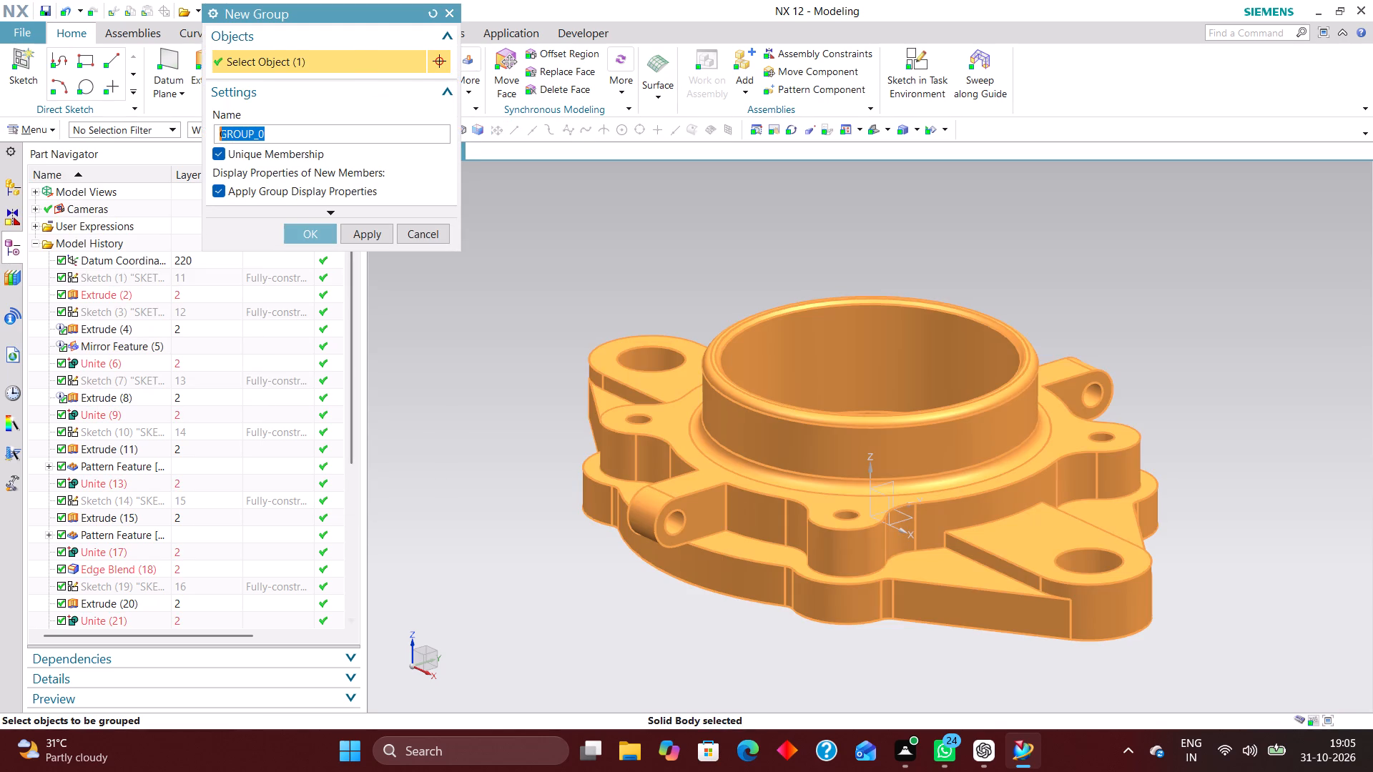
click(315, 232)
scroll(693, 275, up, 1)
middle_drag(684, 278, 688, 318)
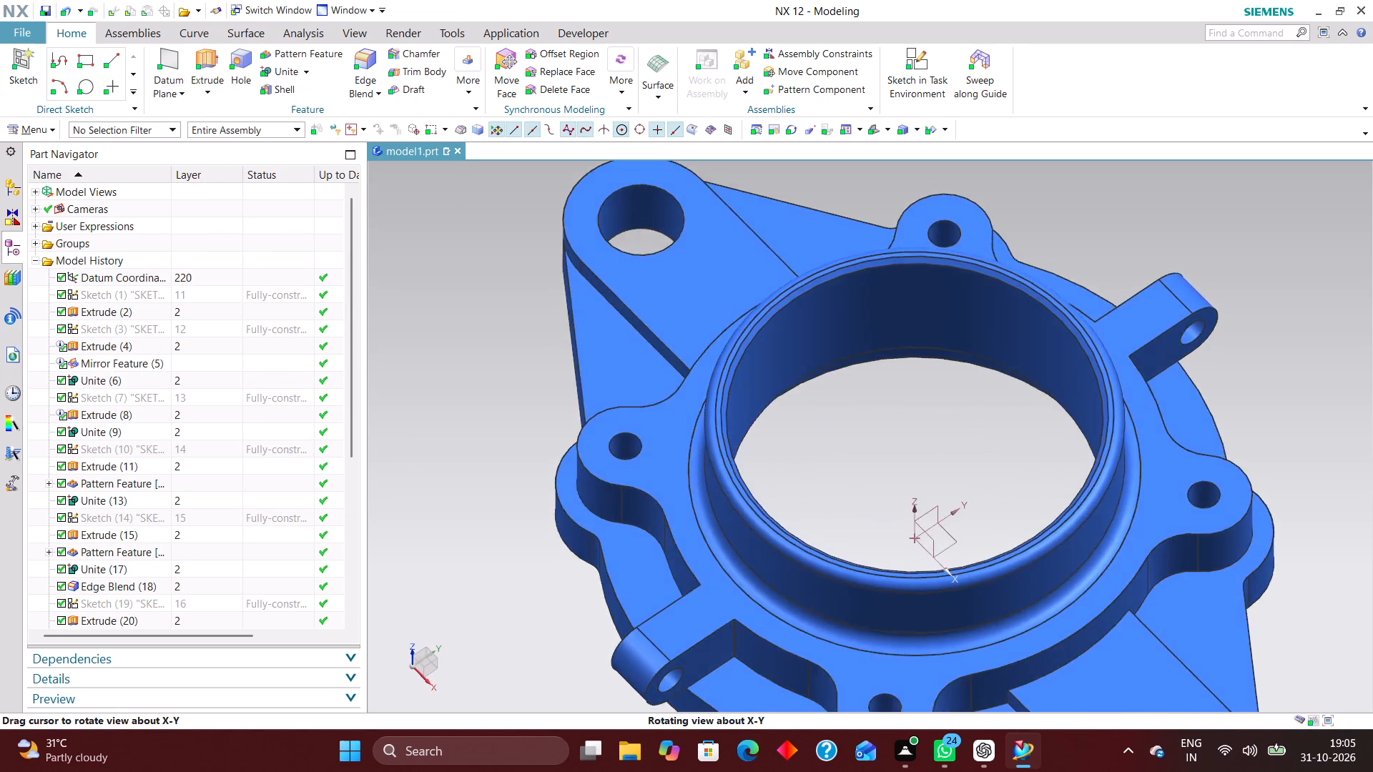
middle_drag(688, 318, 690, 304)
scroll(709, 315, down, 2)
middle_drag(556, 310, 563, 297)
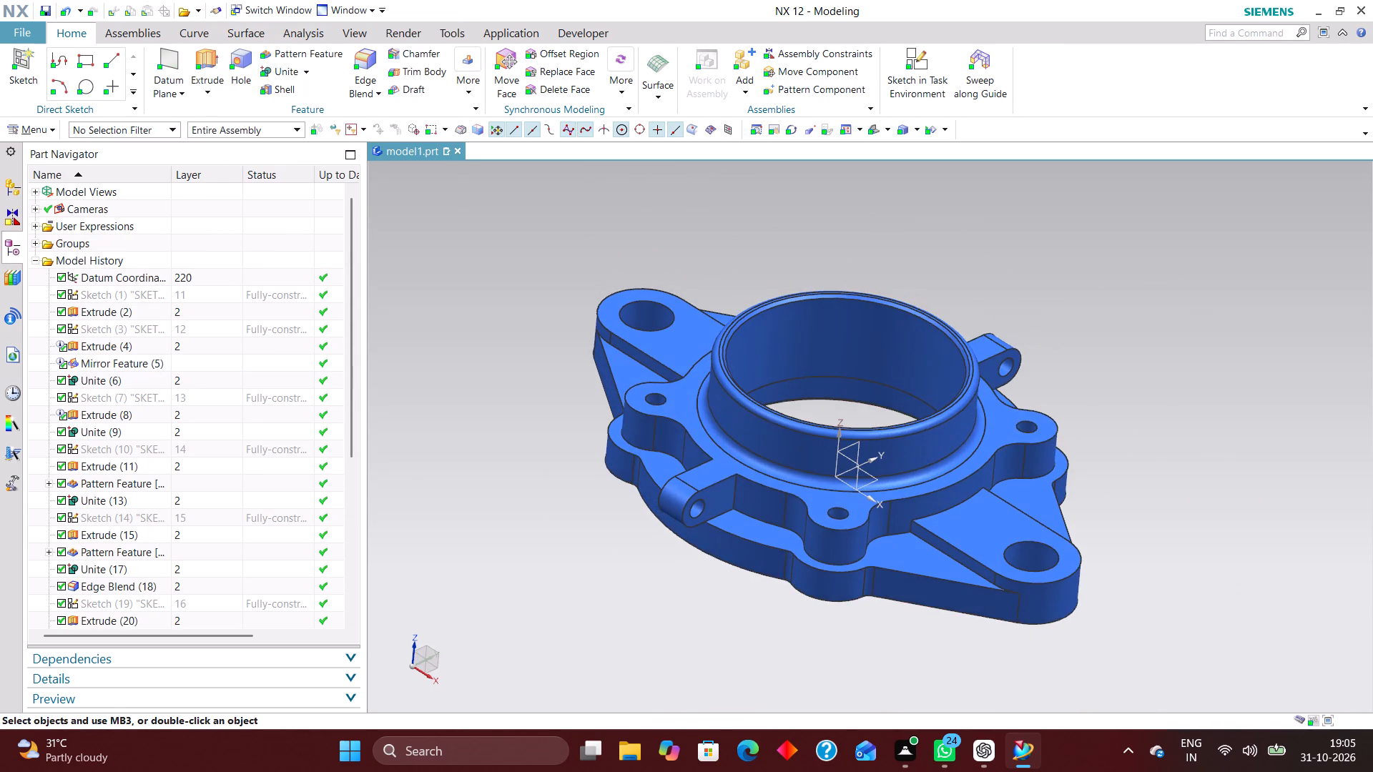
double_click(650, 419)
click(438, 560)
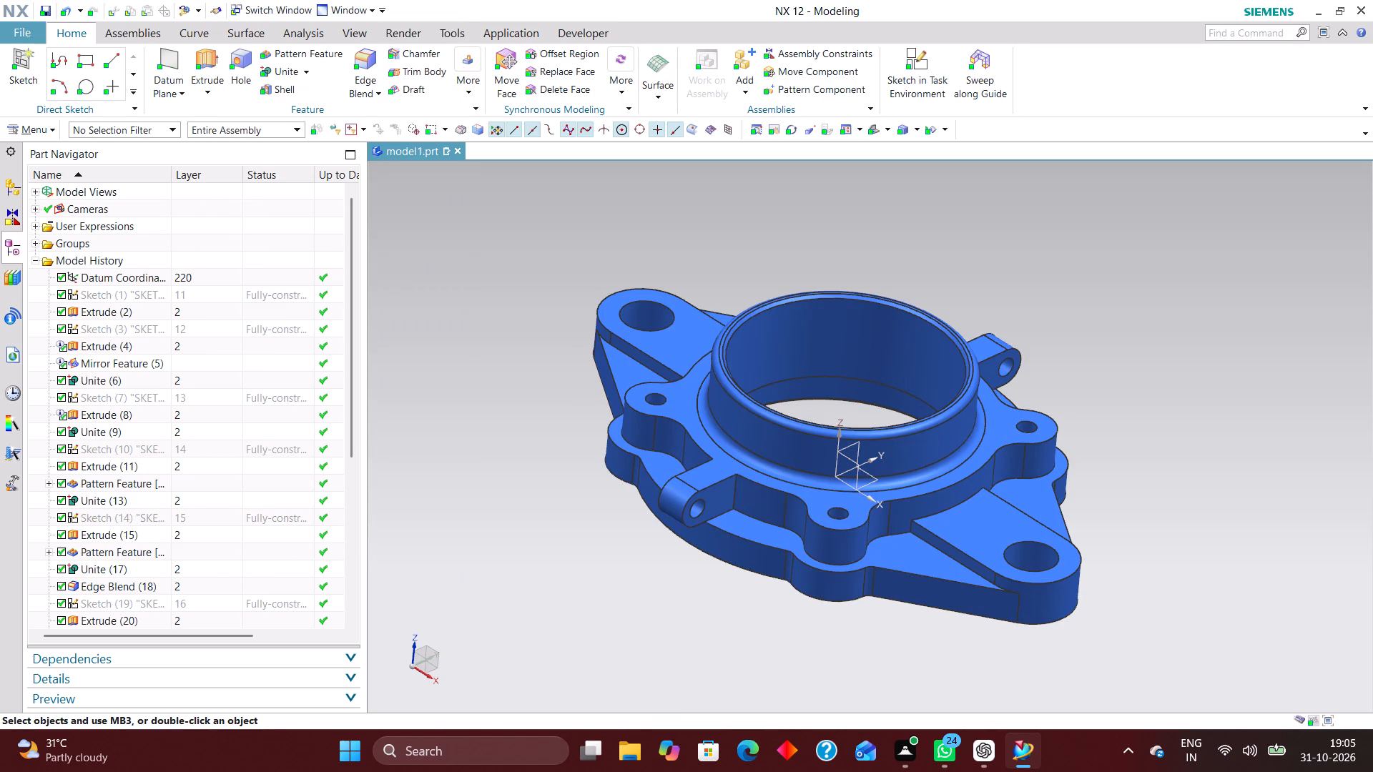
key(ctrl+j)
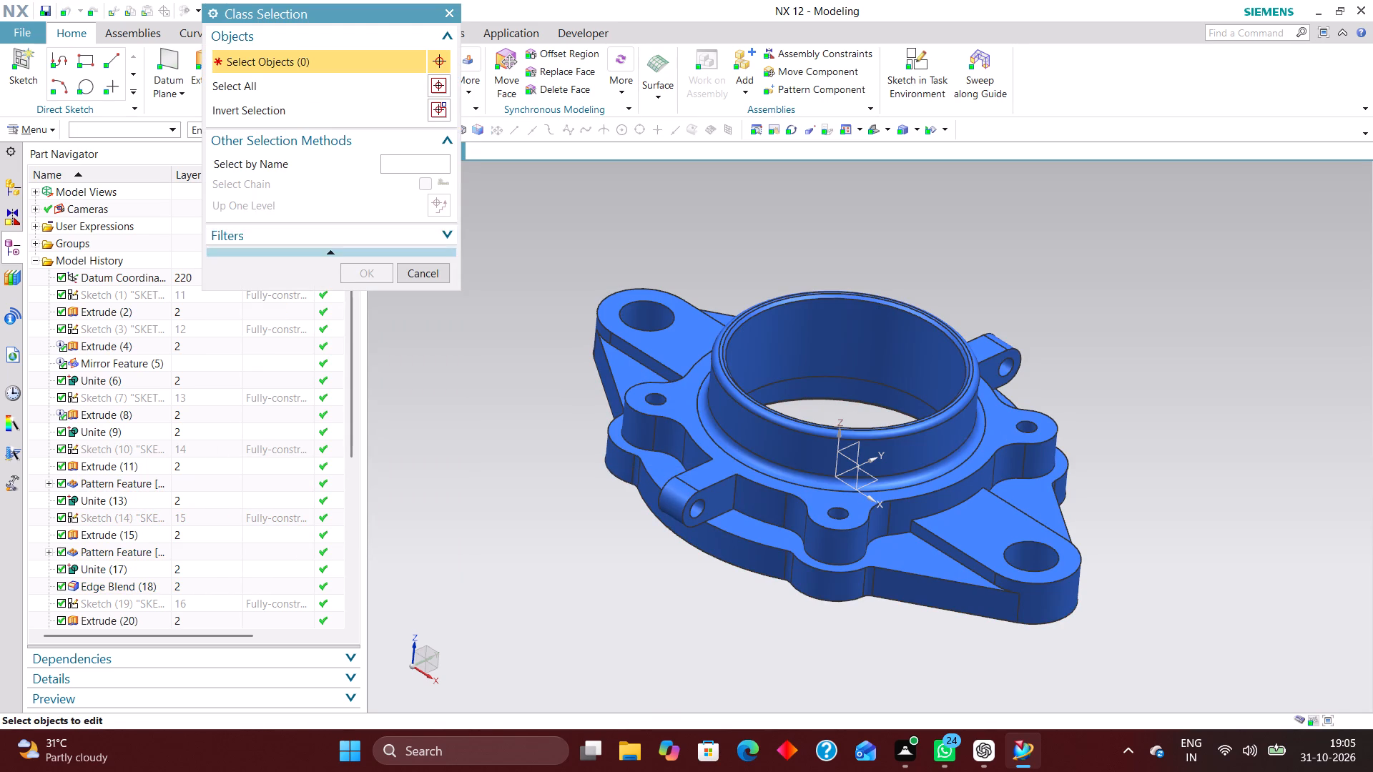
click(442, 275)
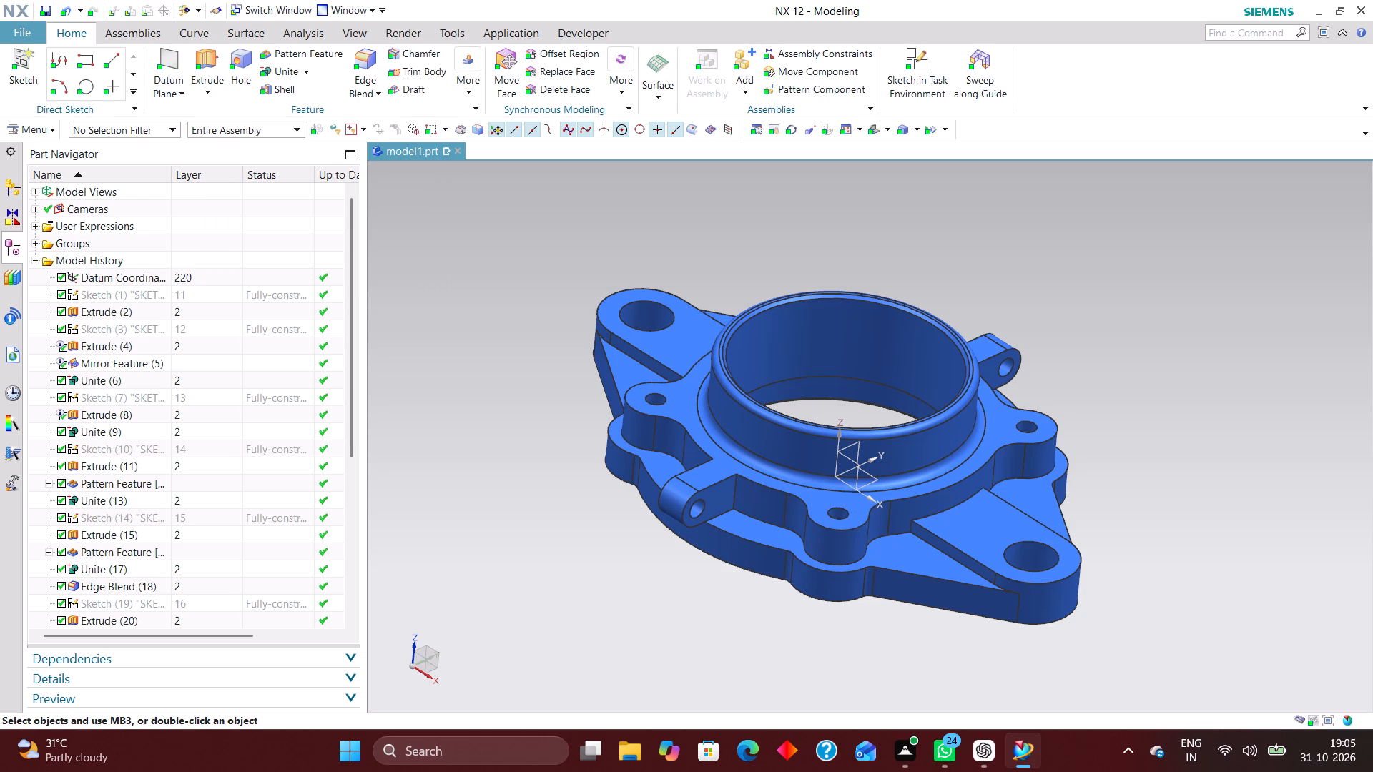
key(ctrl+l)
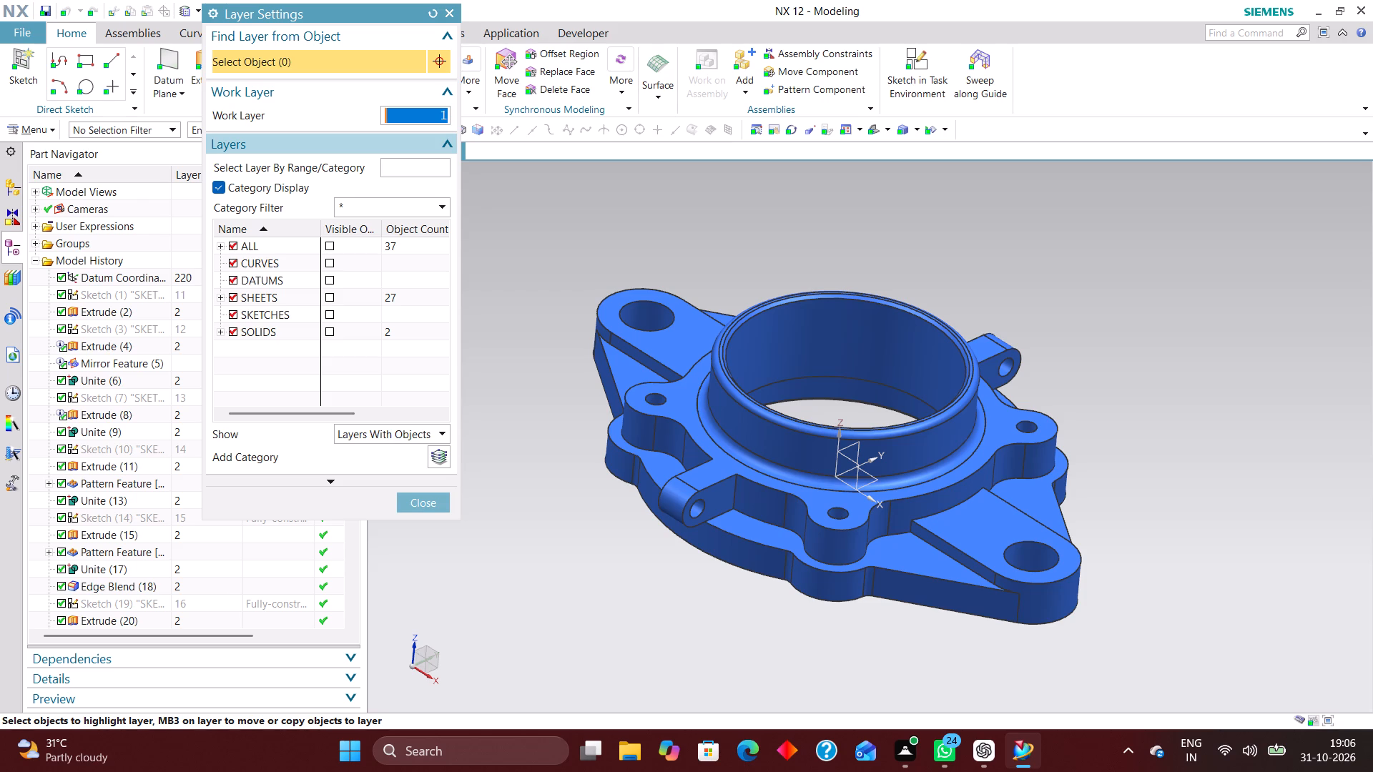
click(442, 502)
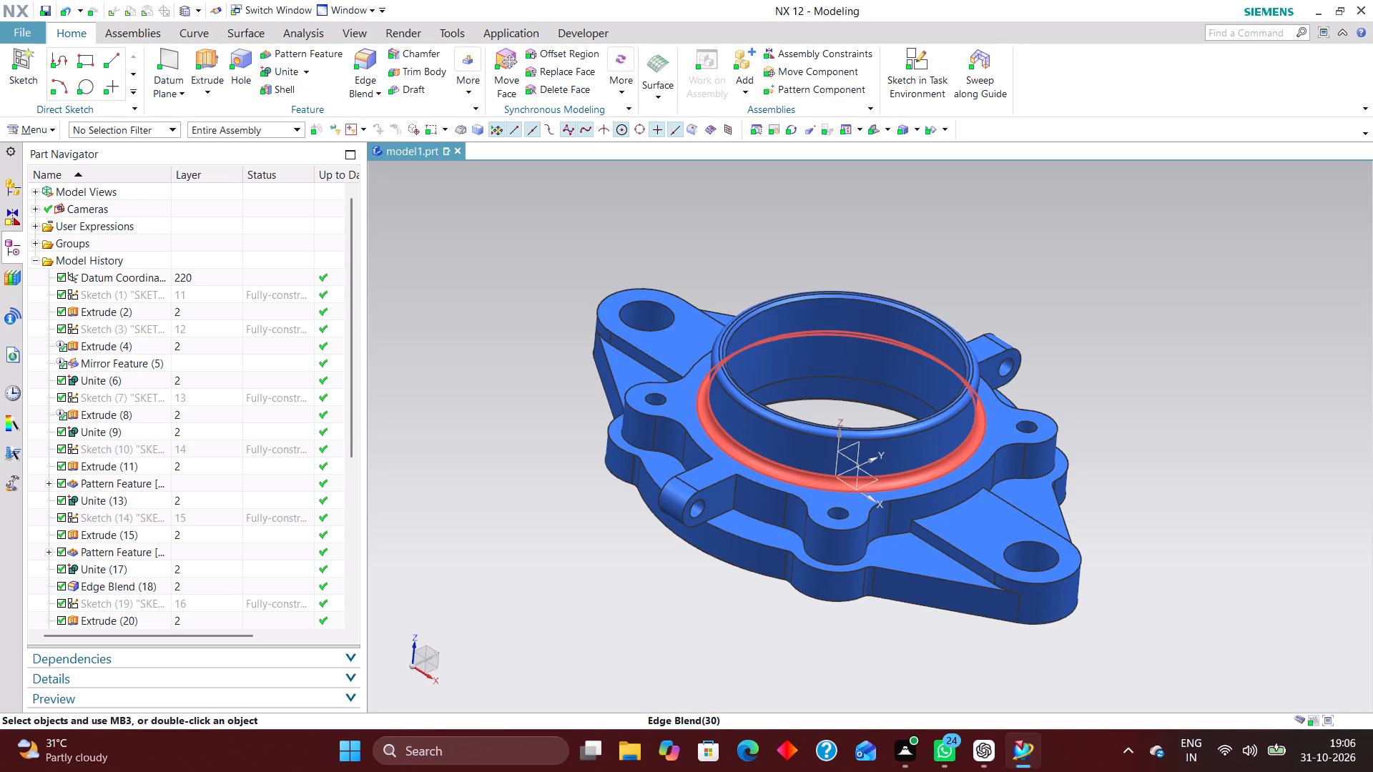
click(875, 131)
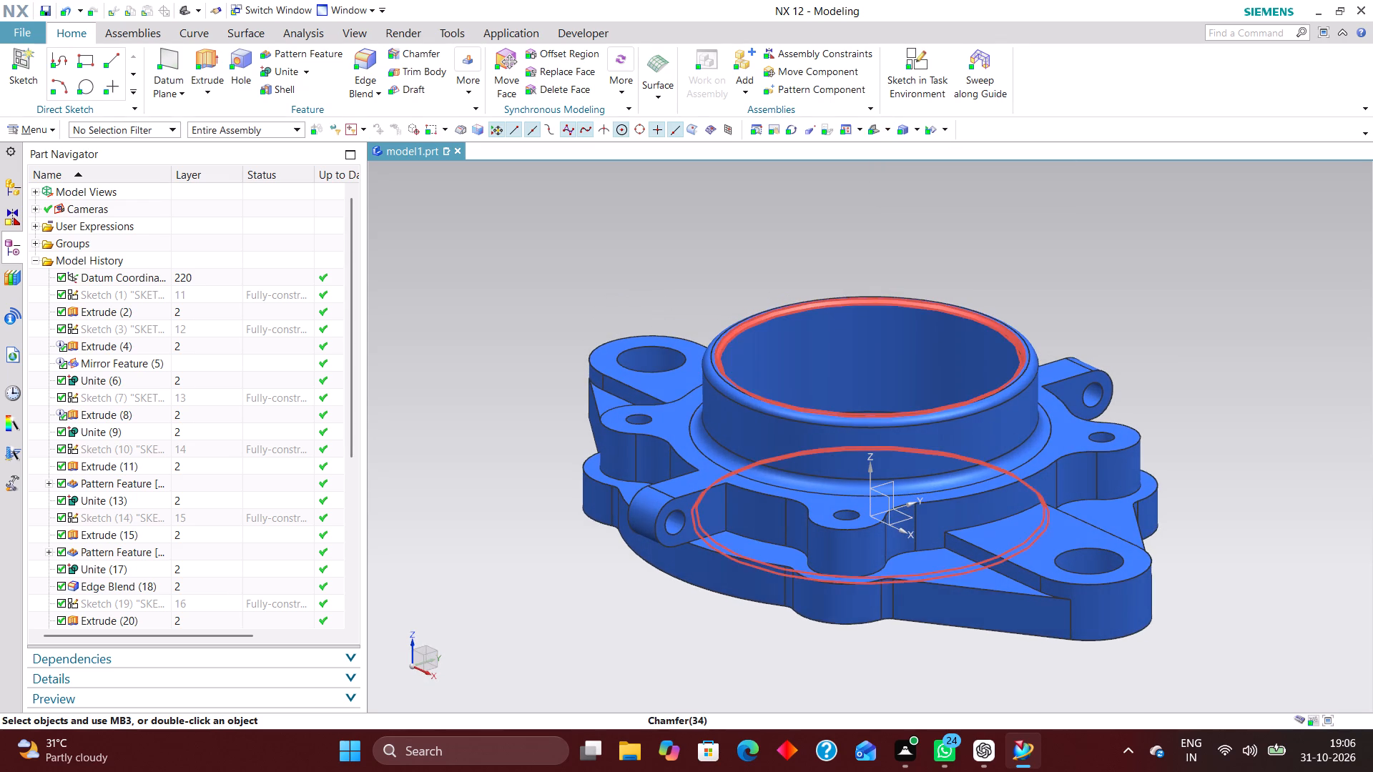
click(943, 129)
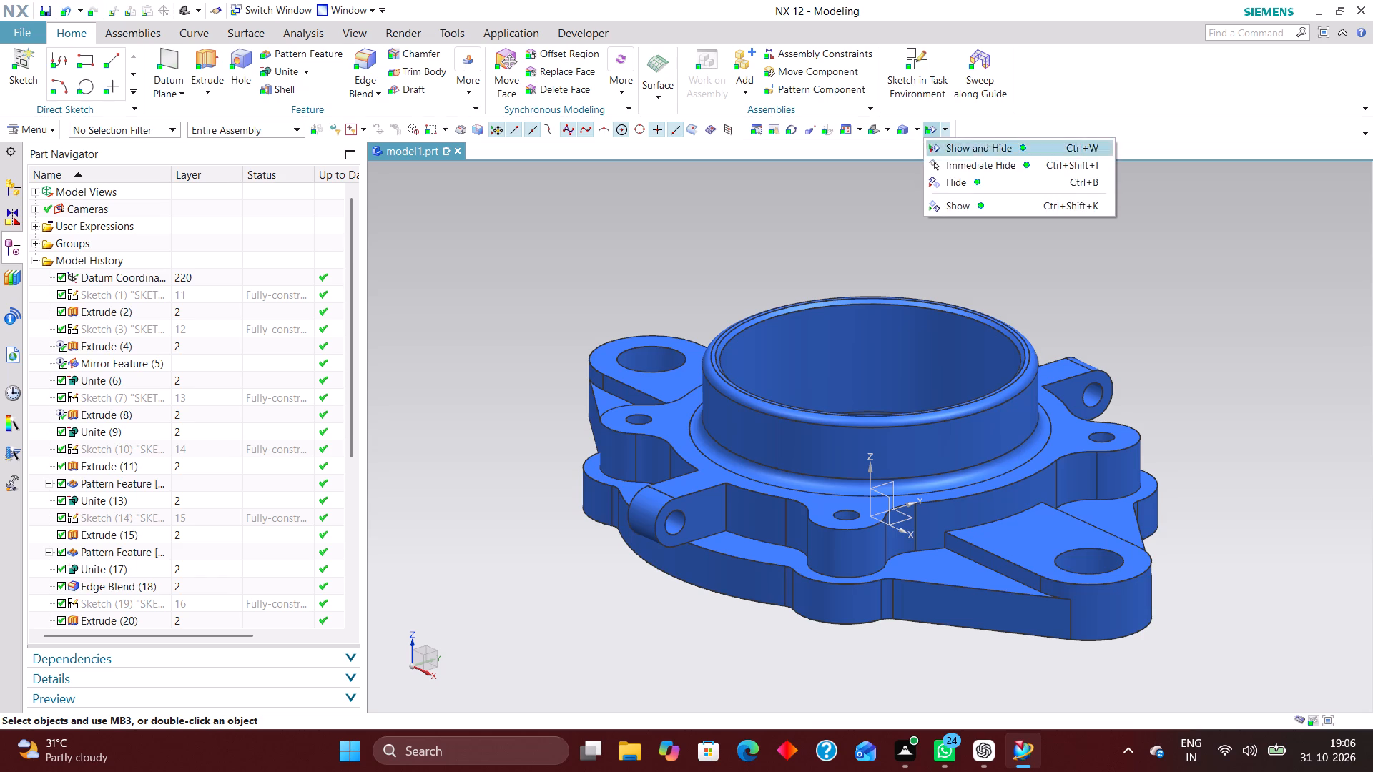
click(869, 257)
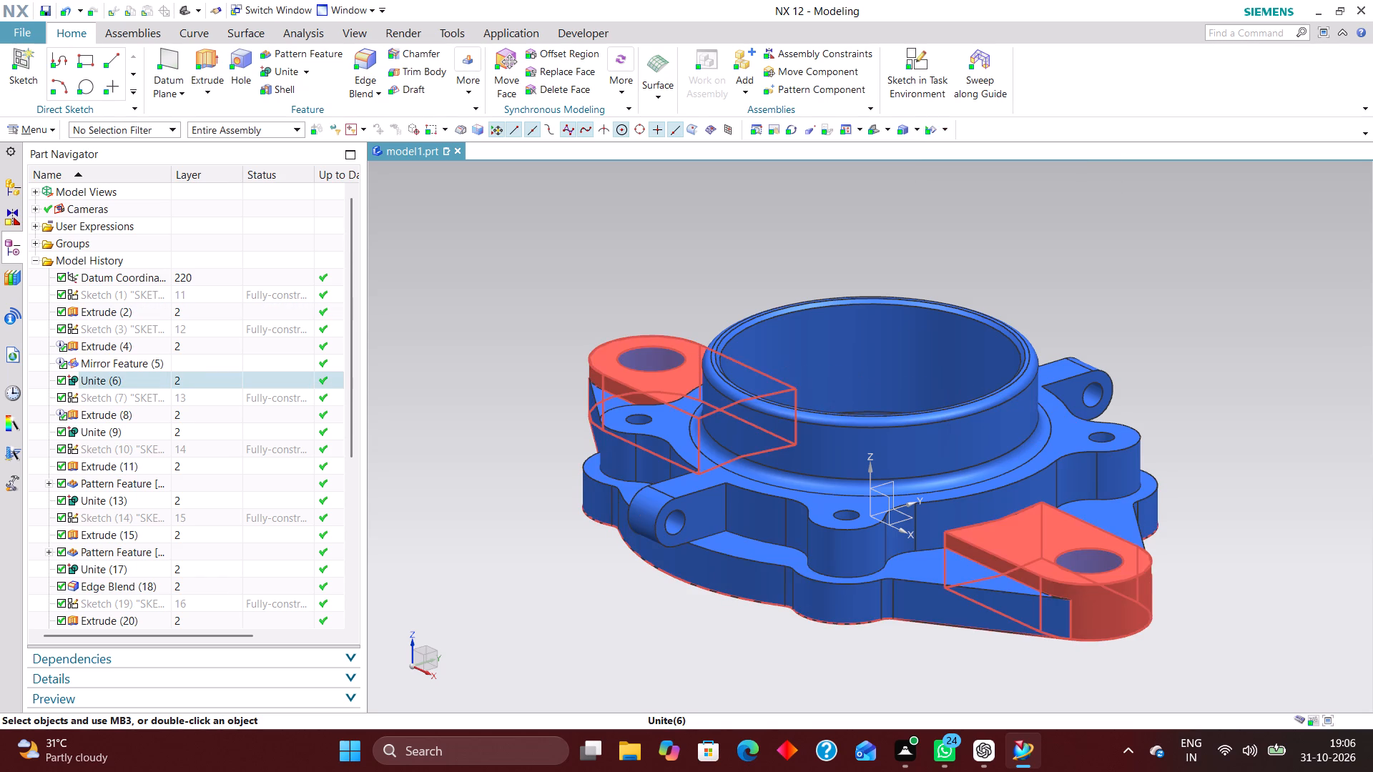
Select the housing's features, including its lugs, bosses, blends, chamfer and holes, for feature face coloring with a specified color, and open the color palette.
right_click(601, 498)
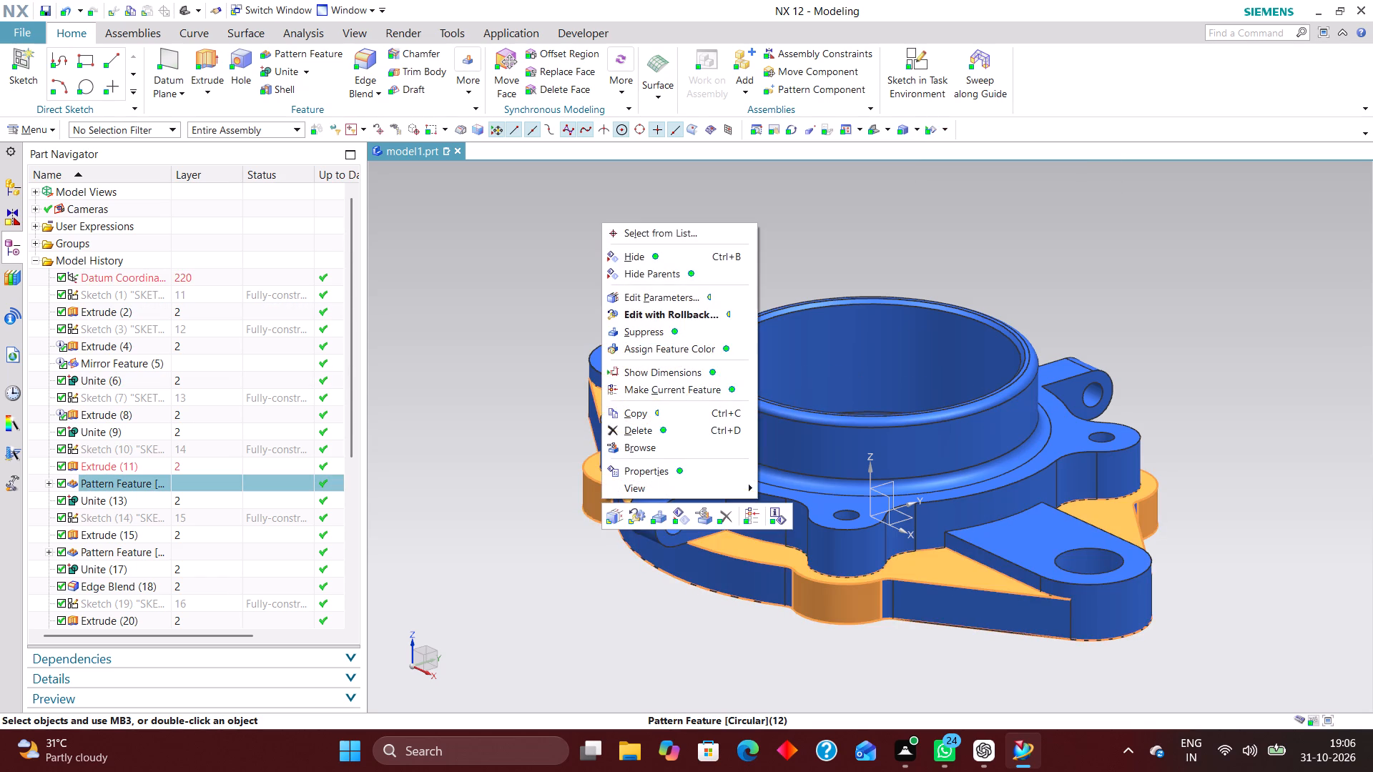
click(709, 343)
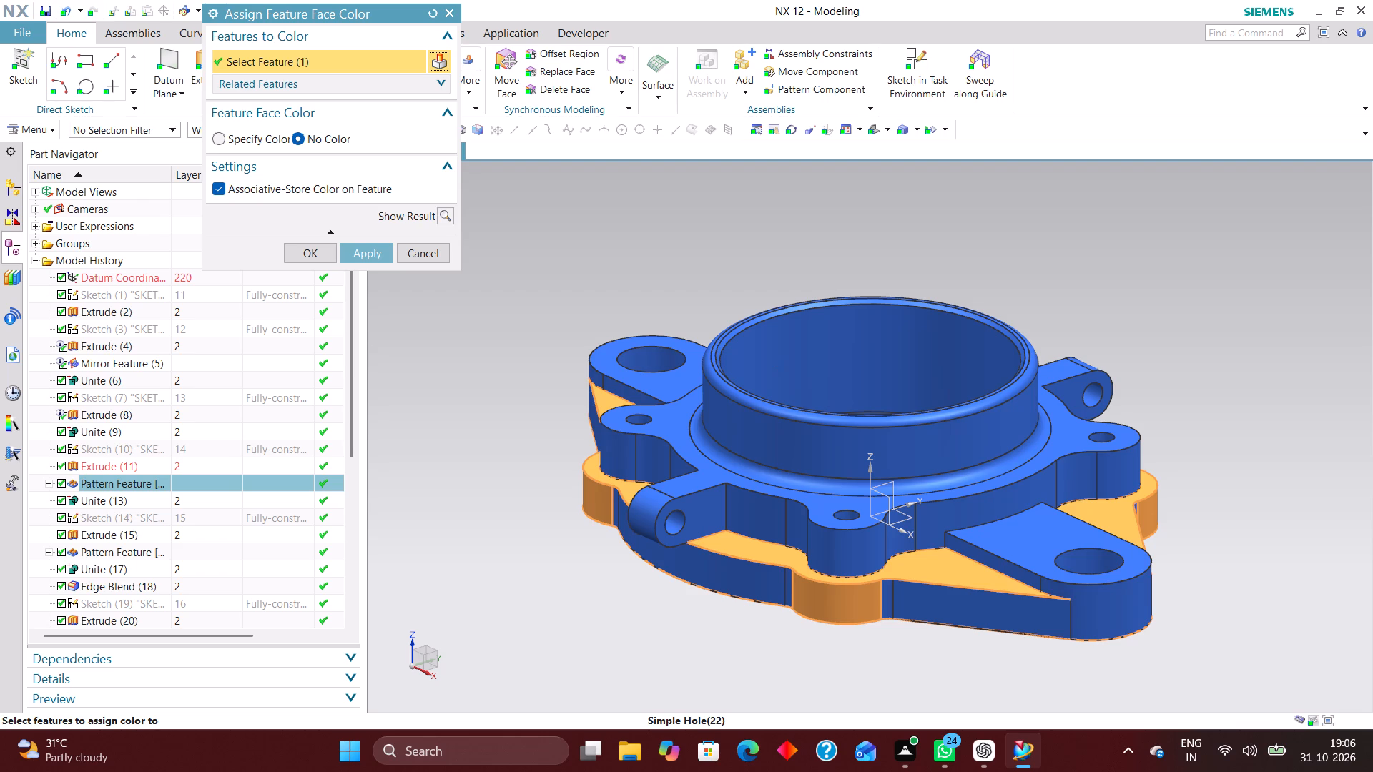
click(628, 442)
click(649, 512)
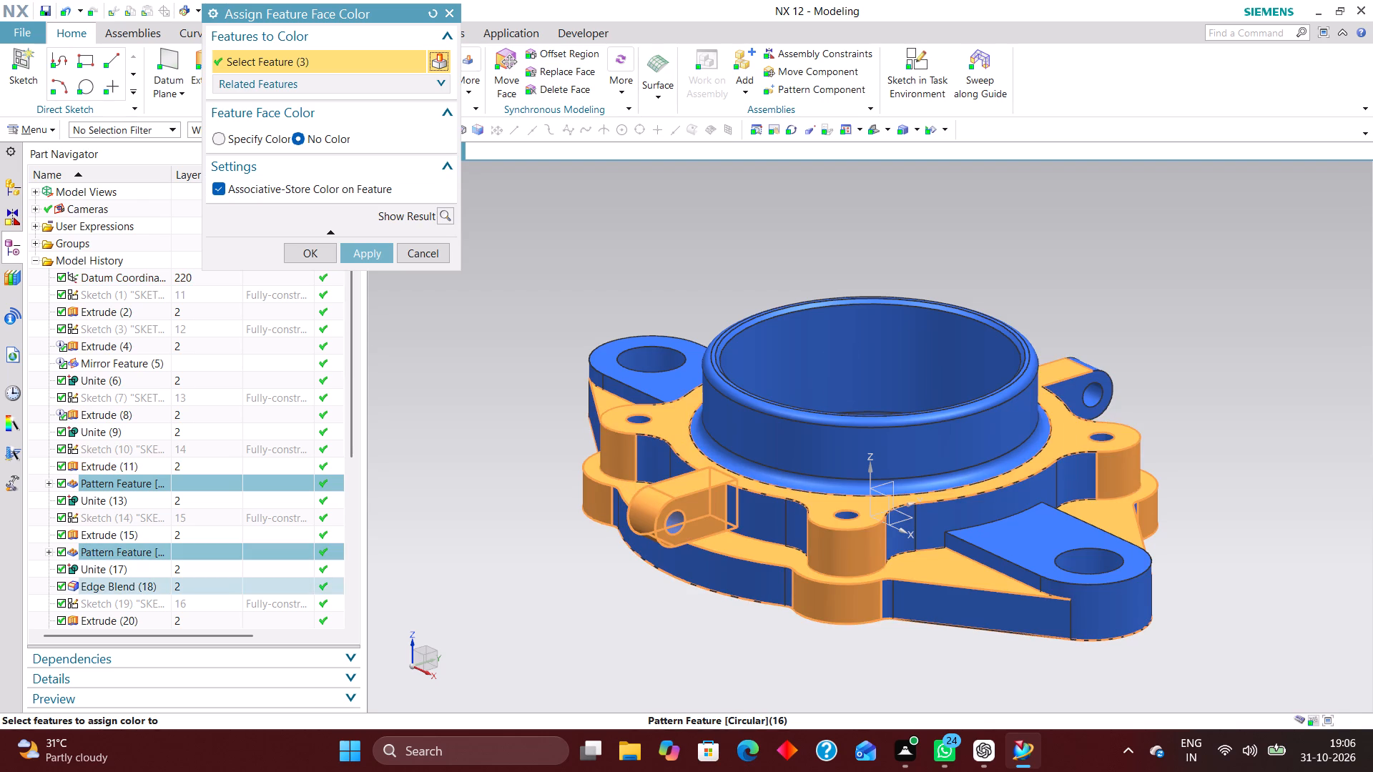
click(649, 462)
click(752, 515)
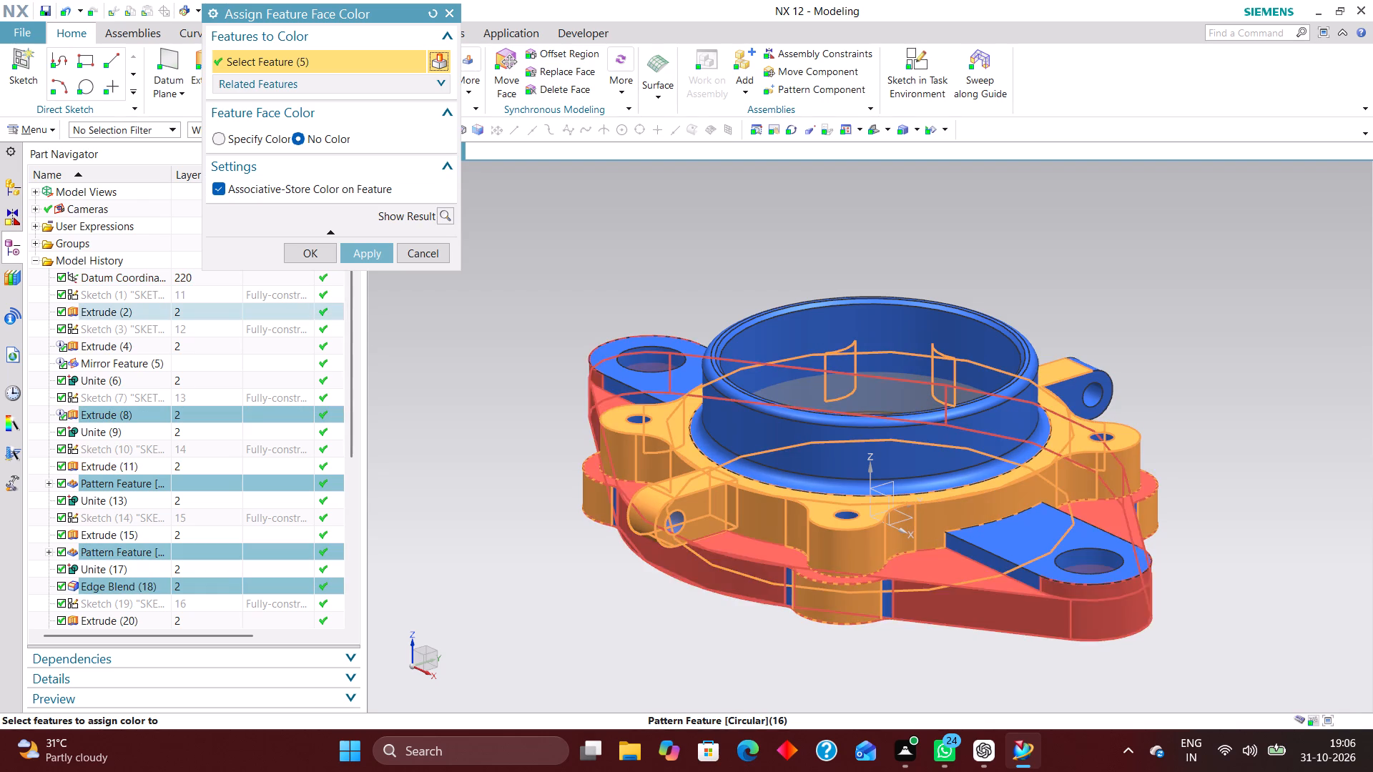
click(727, 583)
click(889, 600)
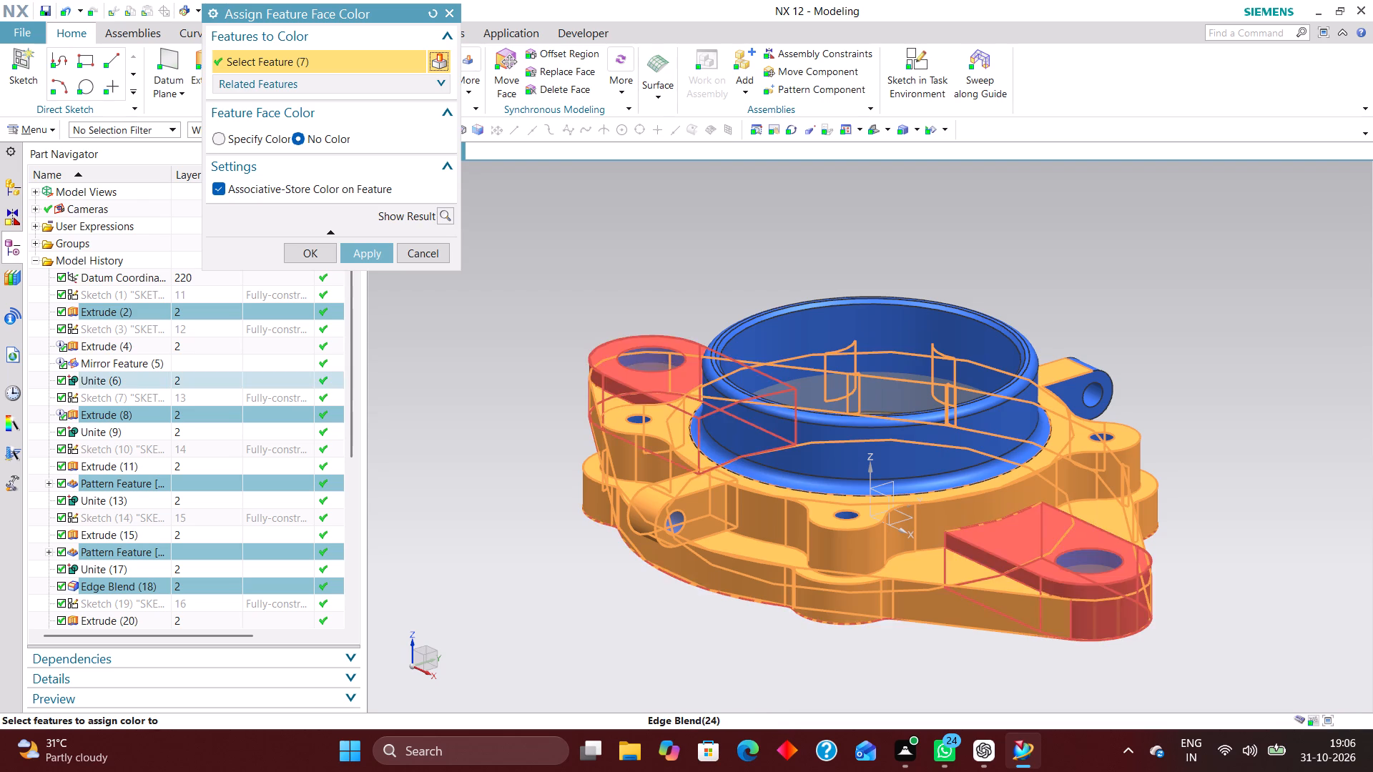
click(1044, 562)
click(915, 489)
click(912, 470)
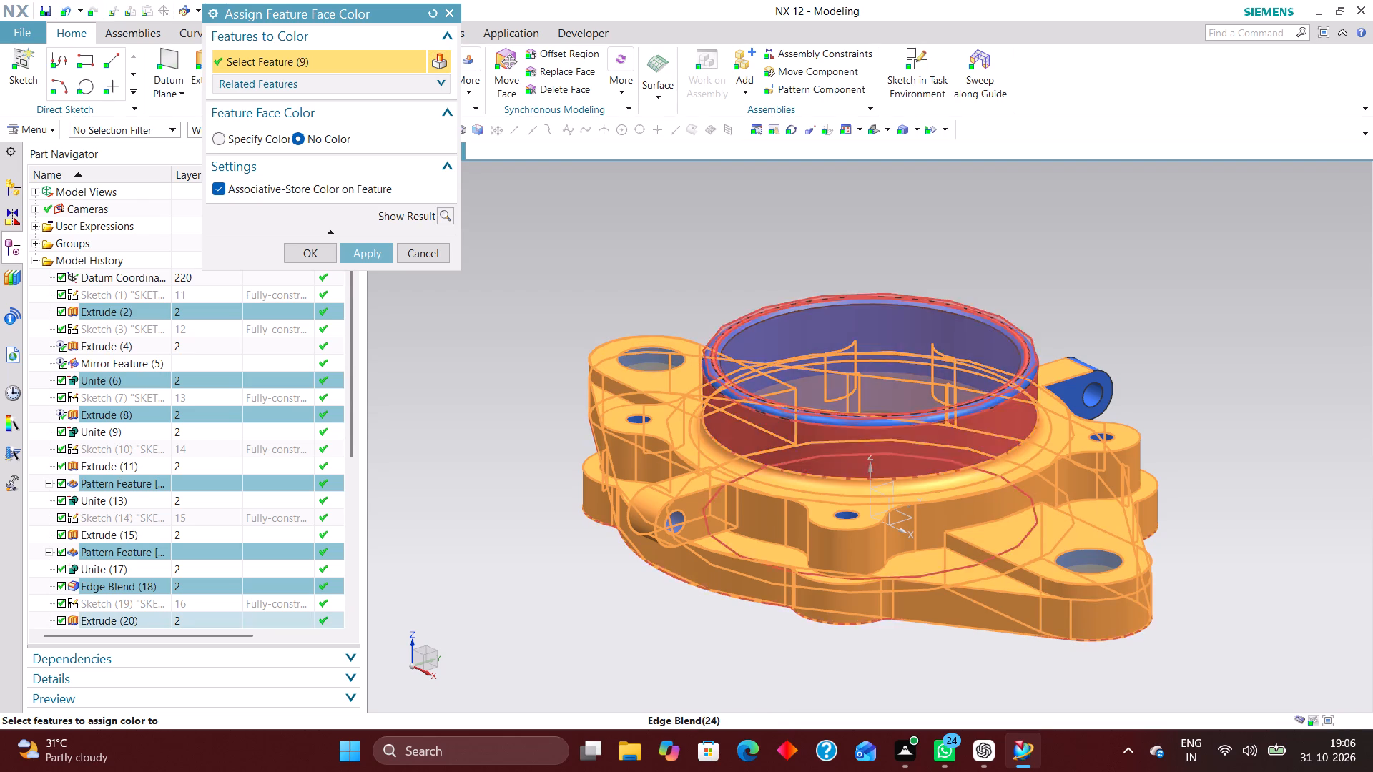
click(857, 425)
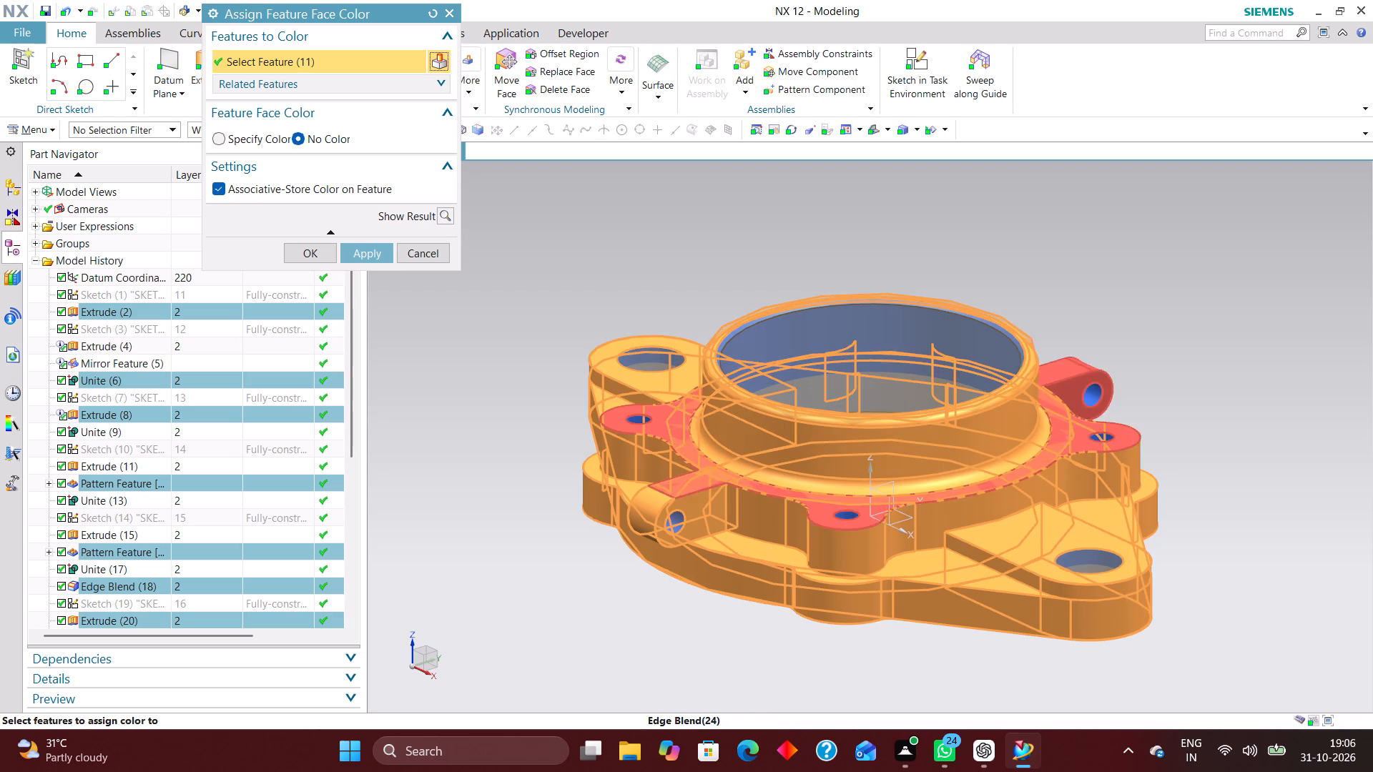
click(1075, 391)
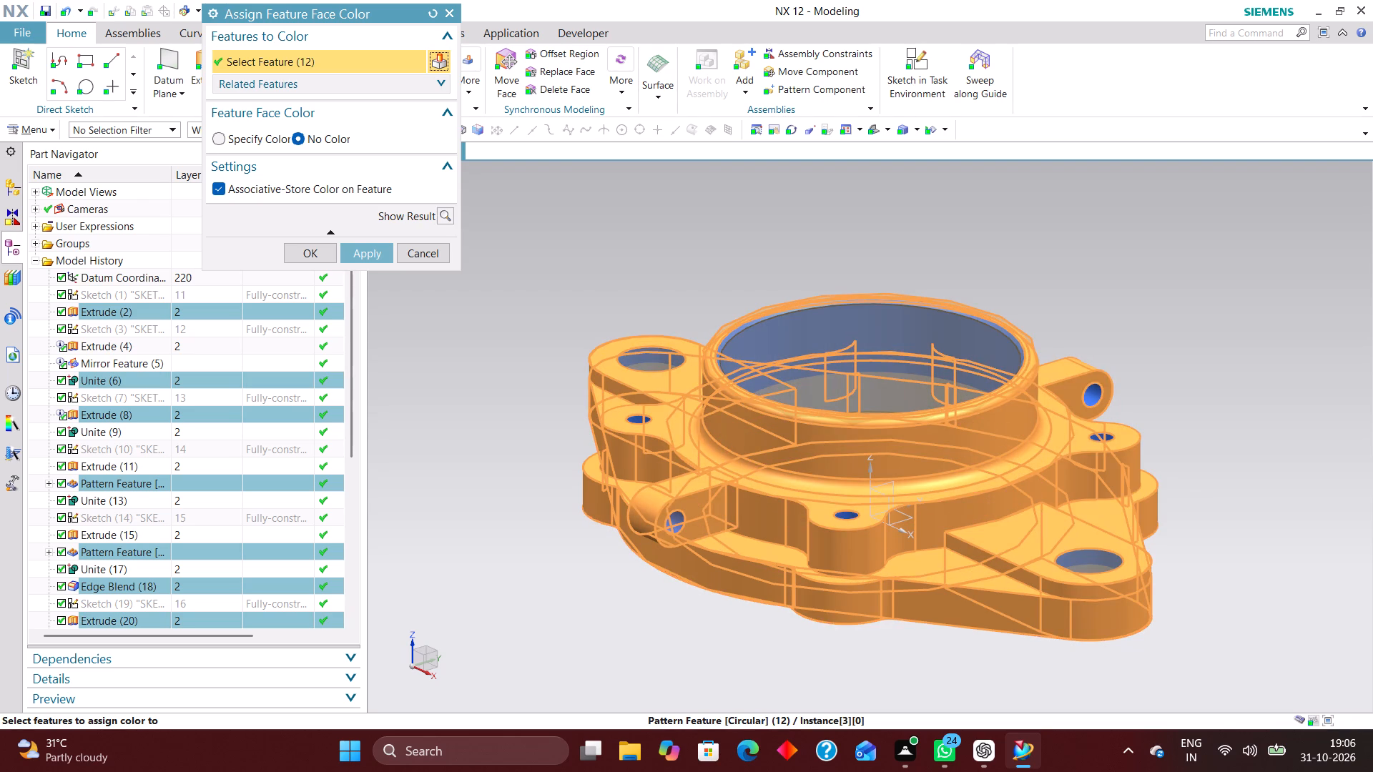
click(1095, 397)
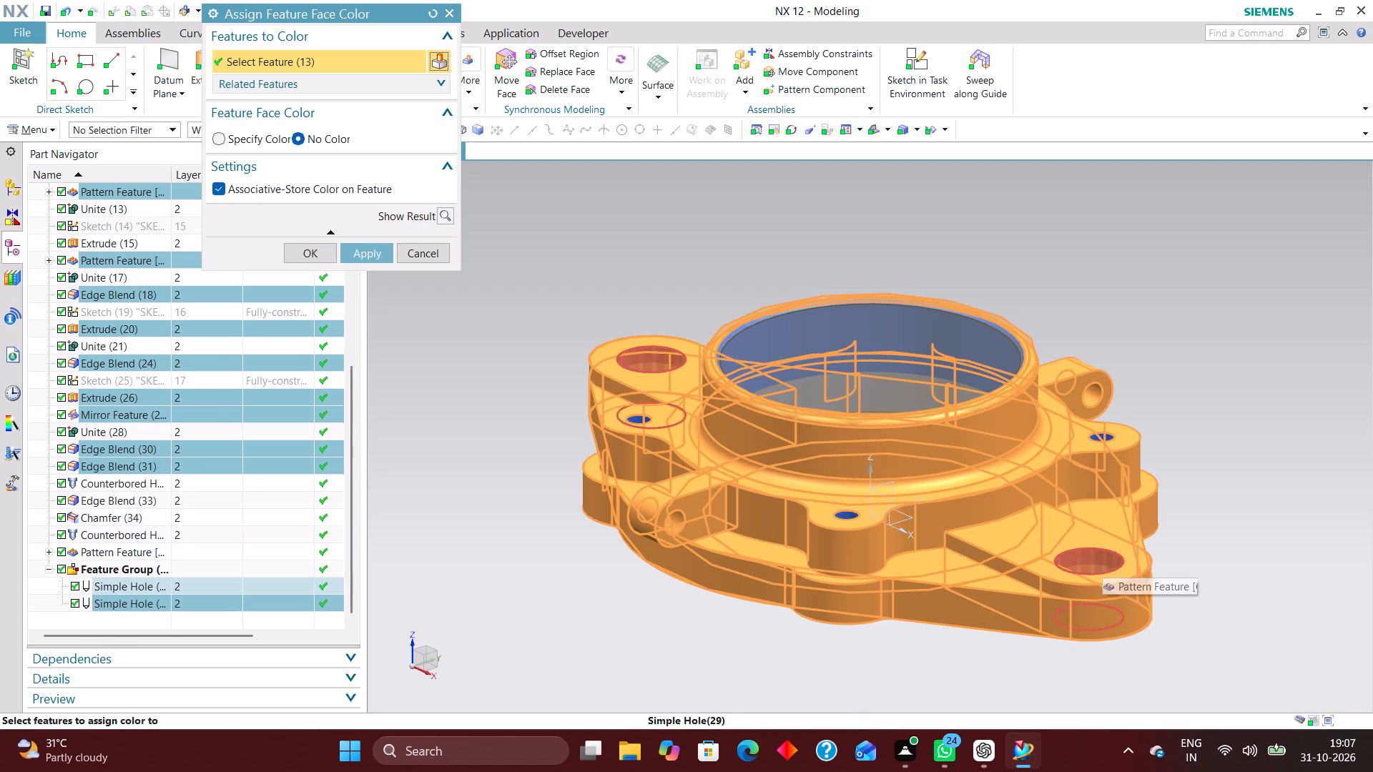
click(1102, 559)
click(853, 515)
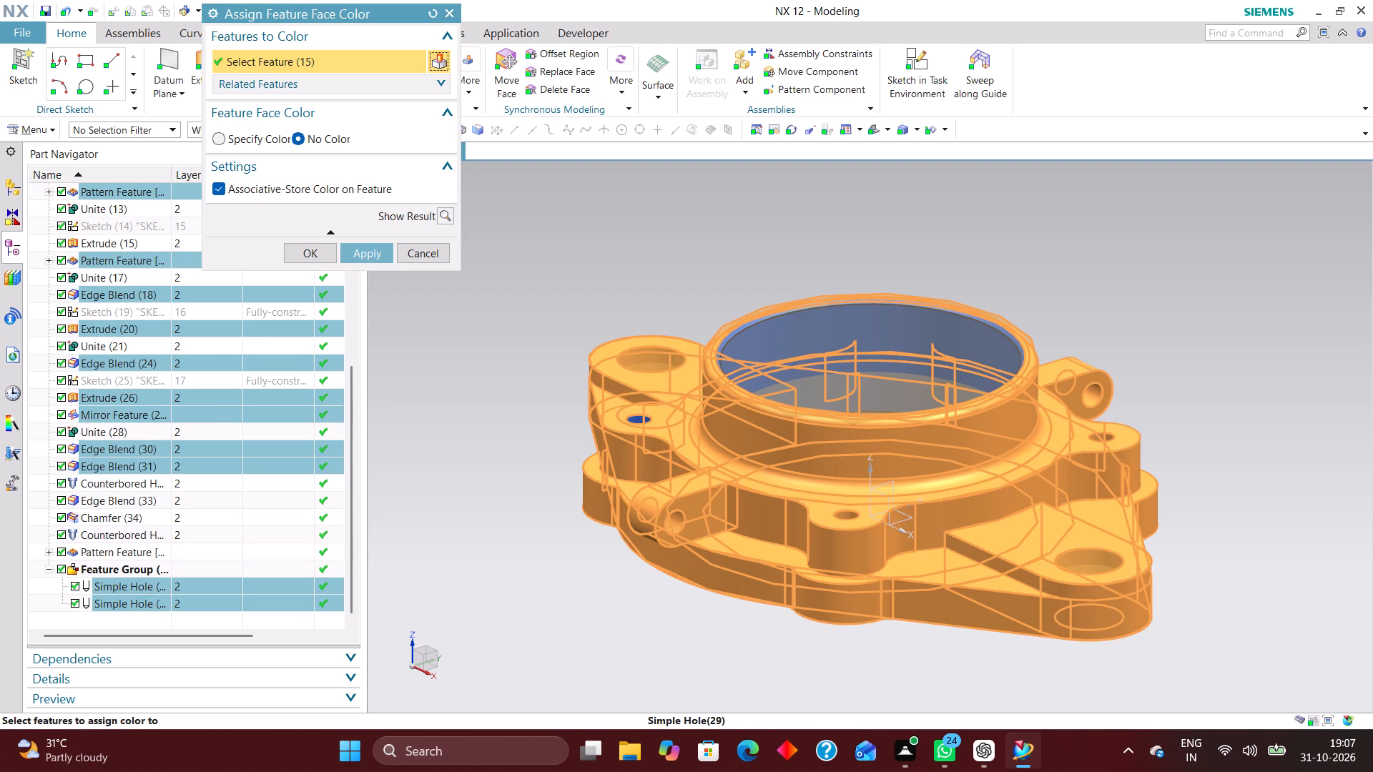
click(639, 417)
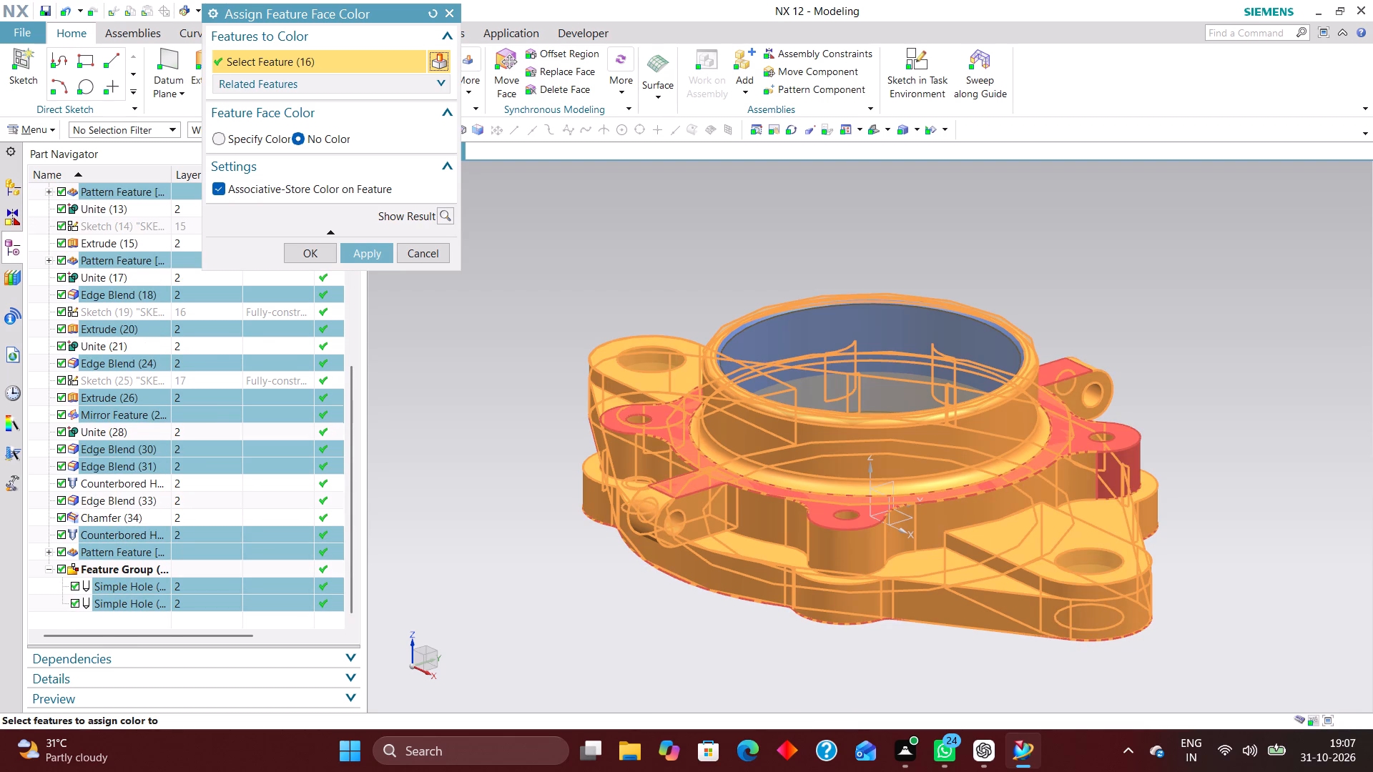
middle_drag(931, 367, 846, 452)
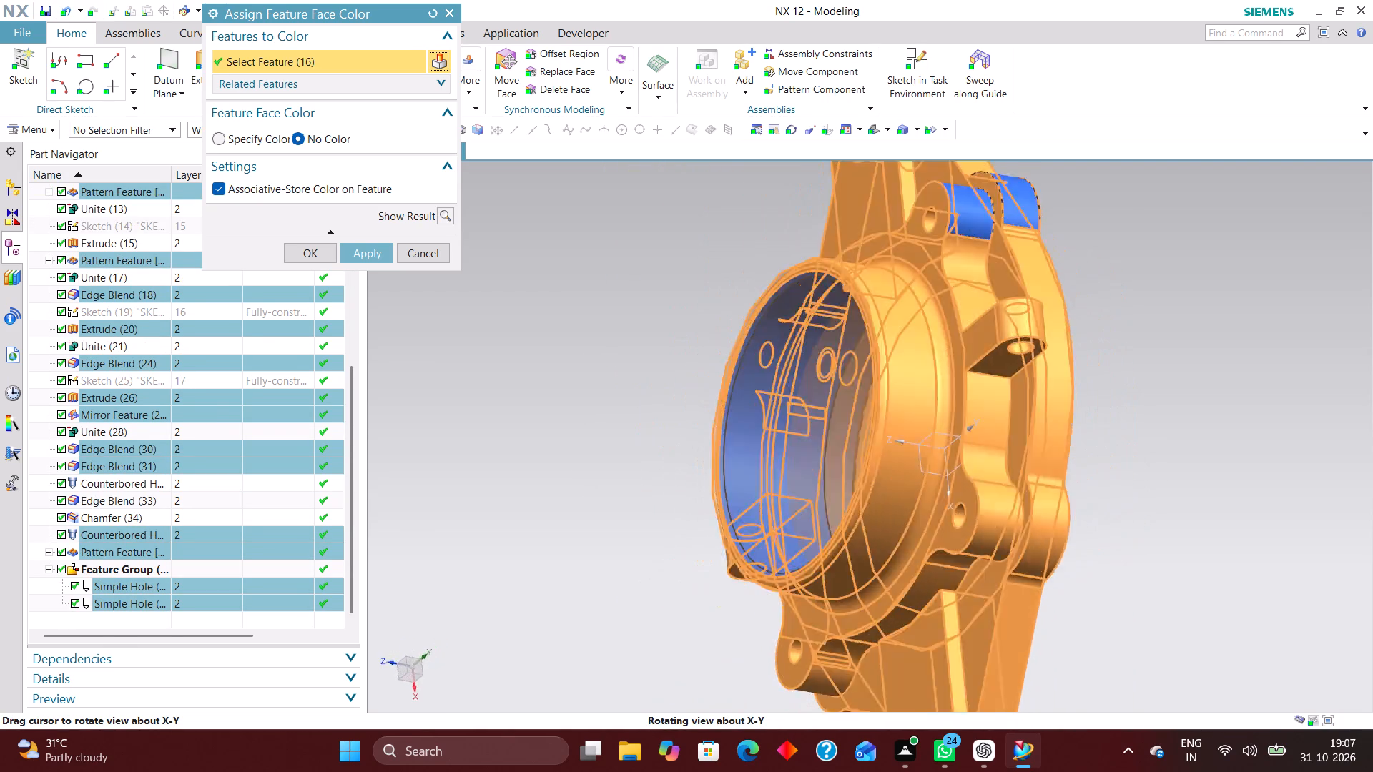
middle_drag(846, 452, 827, 484)
click(911, 320)
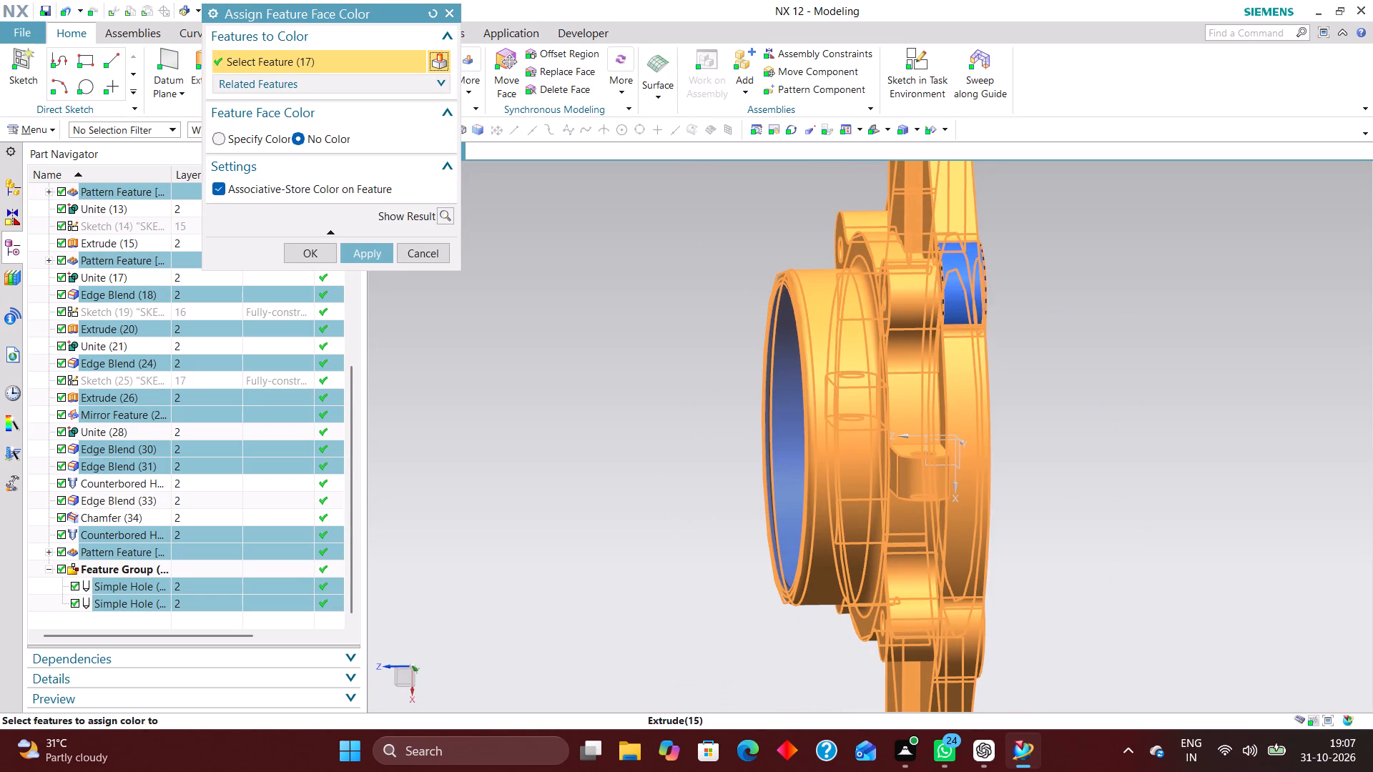
click(973, 308)
middle_drag(901, 377, 1095, 277)
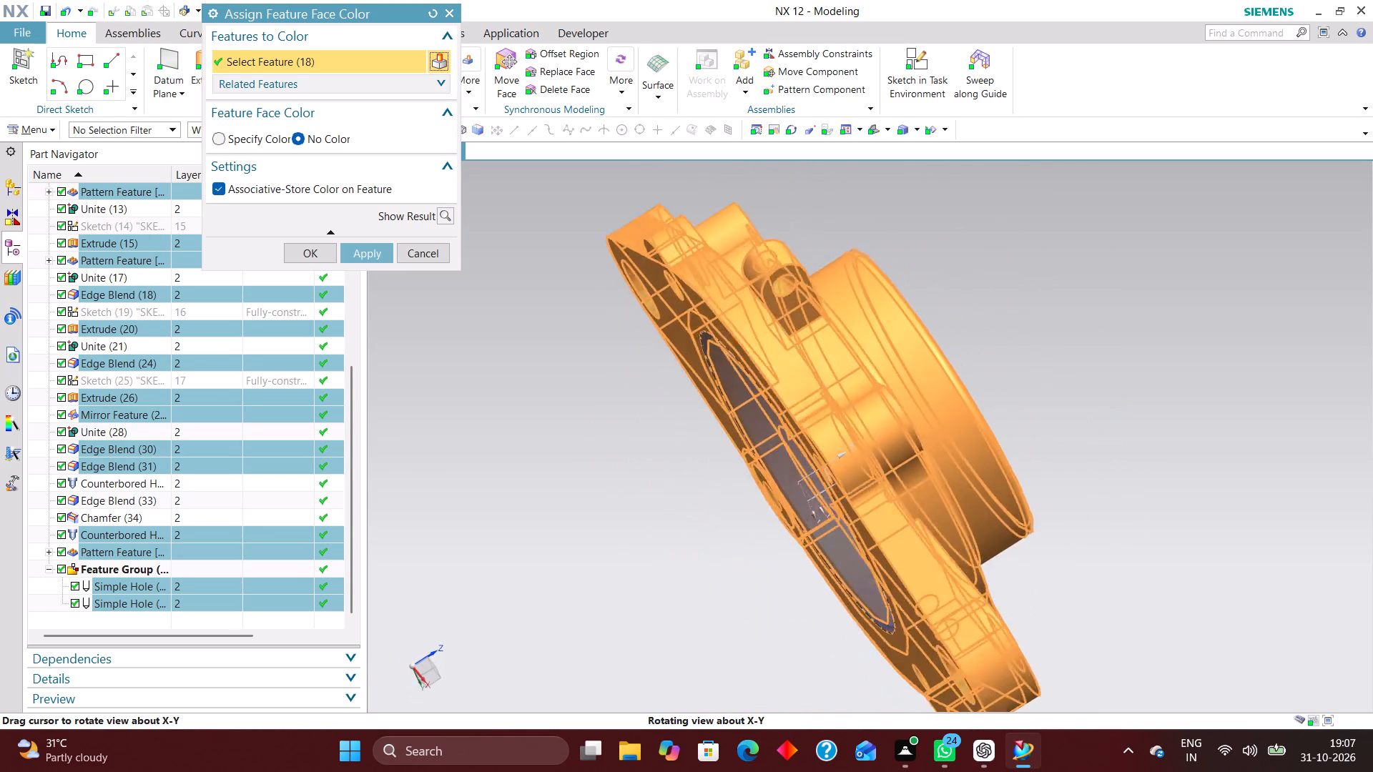
middle_drag(1095, 277, 1101, 292)
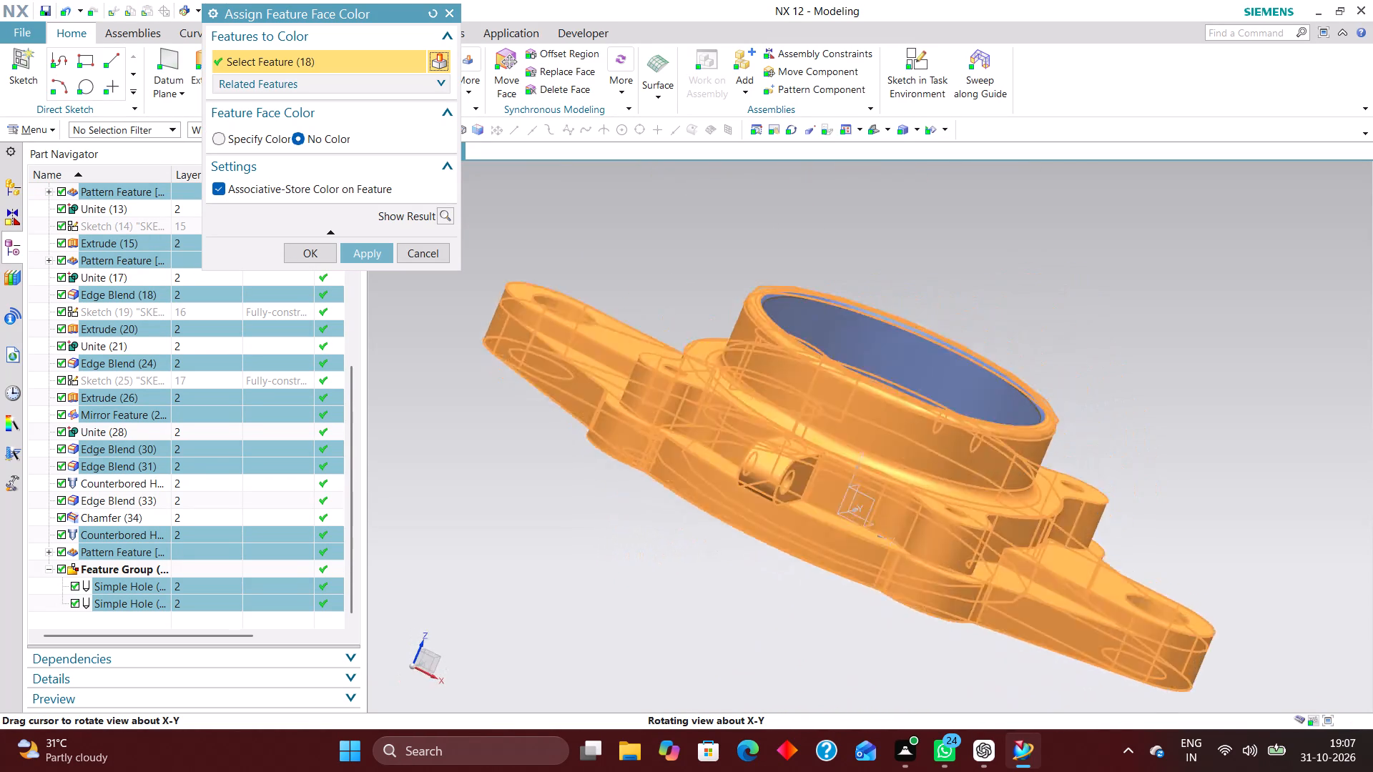
middle_drag(1101, 292, 1067, 308)
middle_drag(1035, 304, 1019, 272)
click(919, 339)
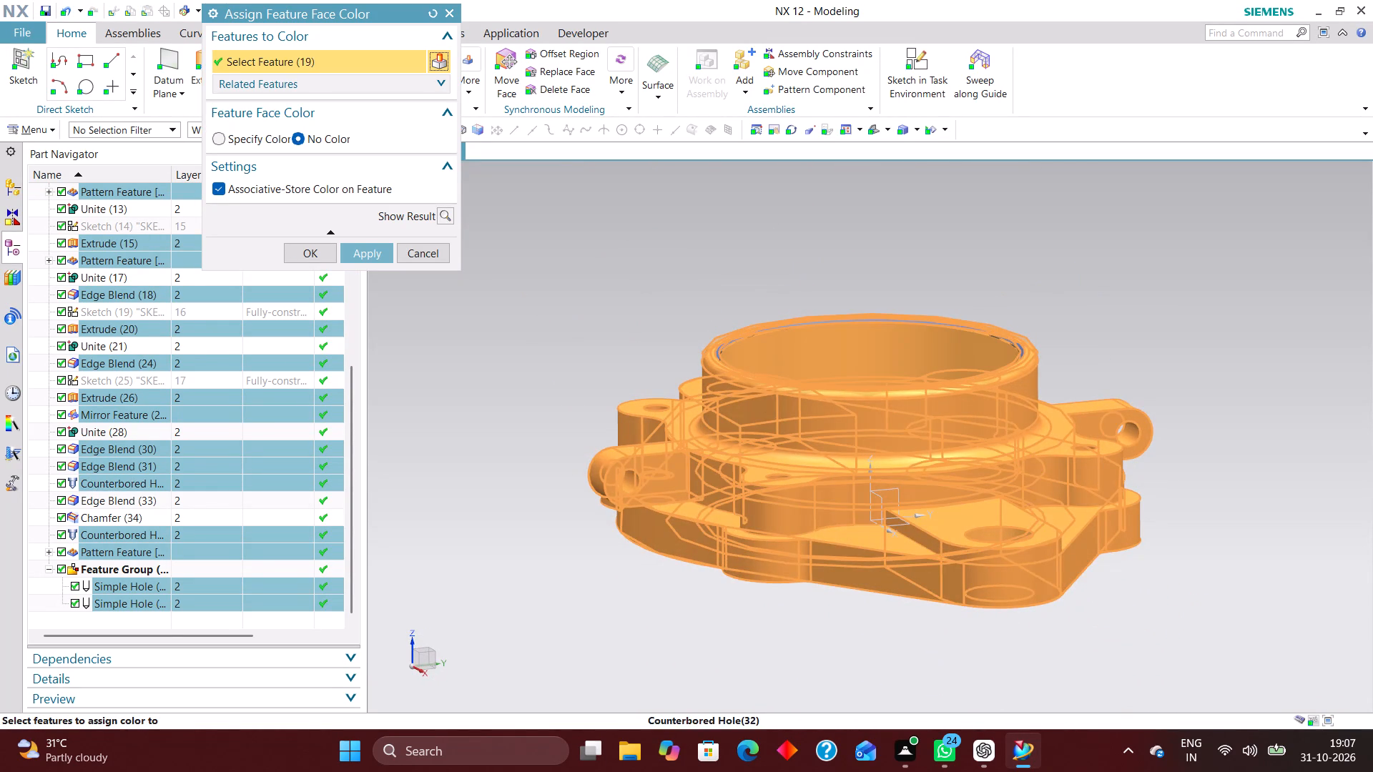
scroll(743, 350, up, 6)
click(663, 333)
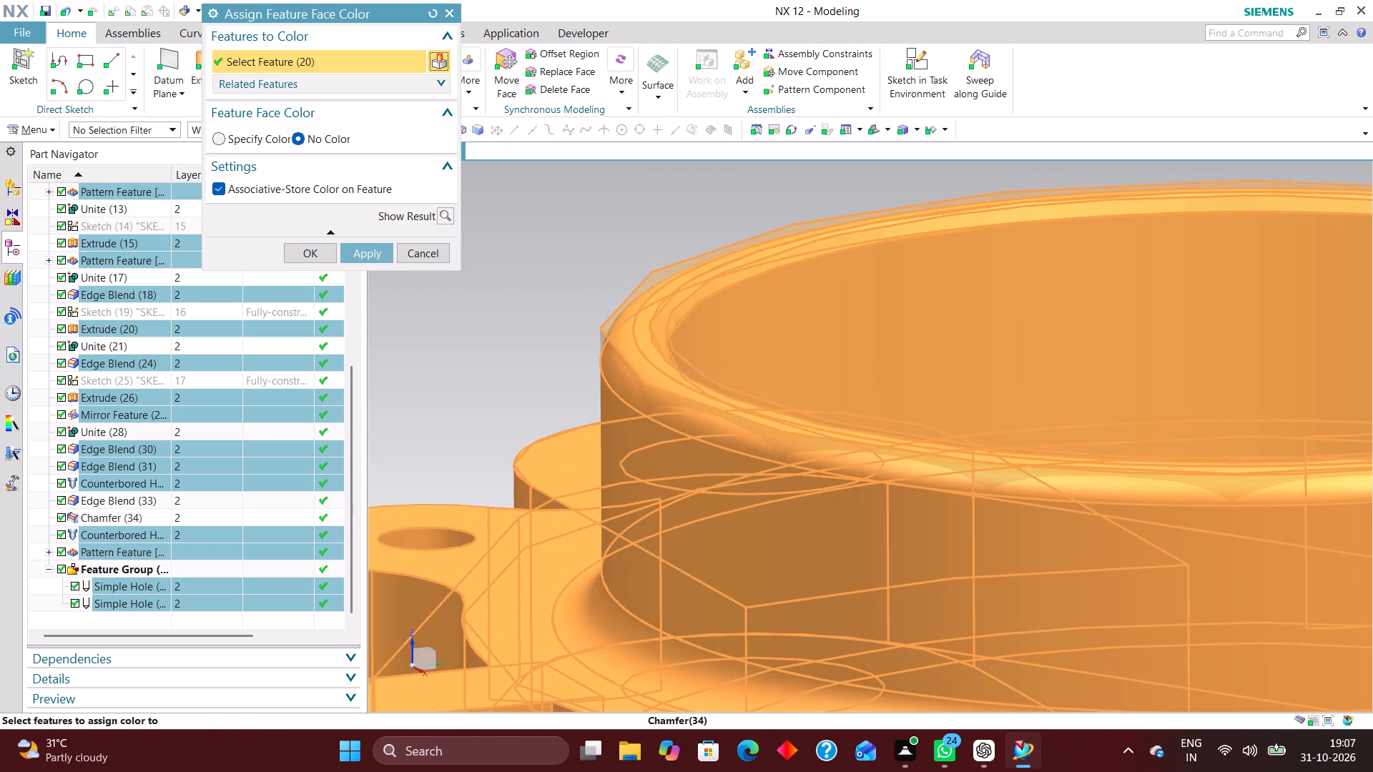
scroll(761, 300, down, 8)
middle_drag(895, 409, 934, 420)
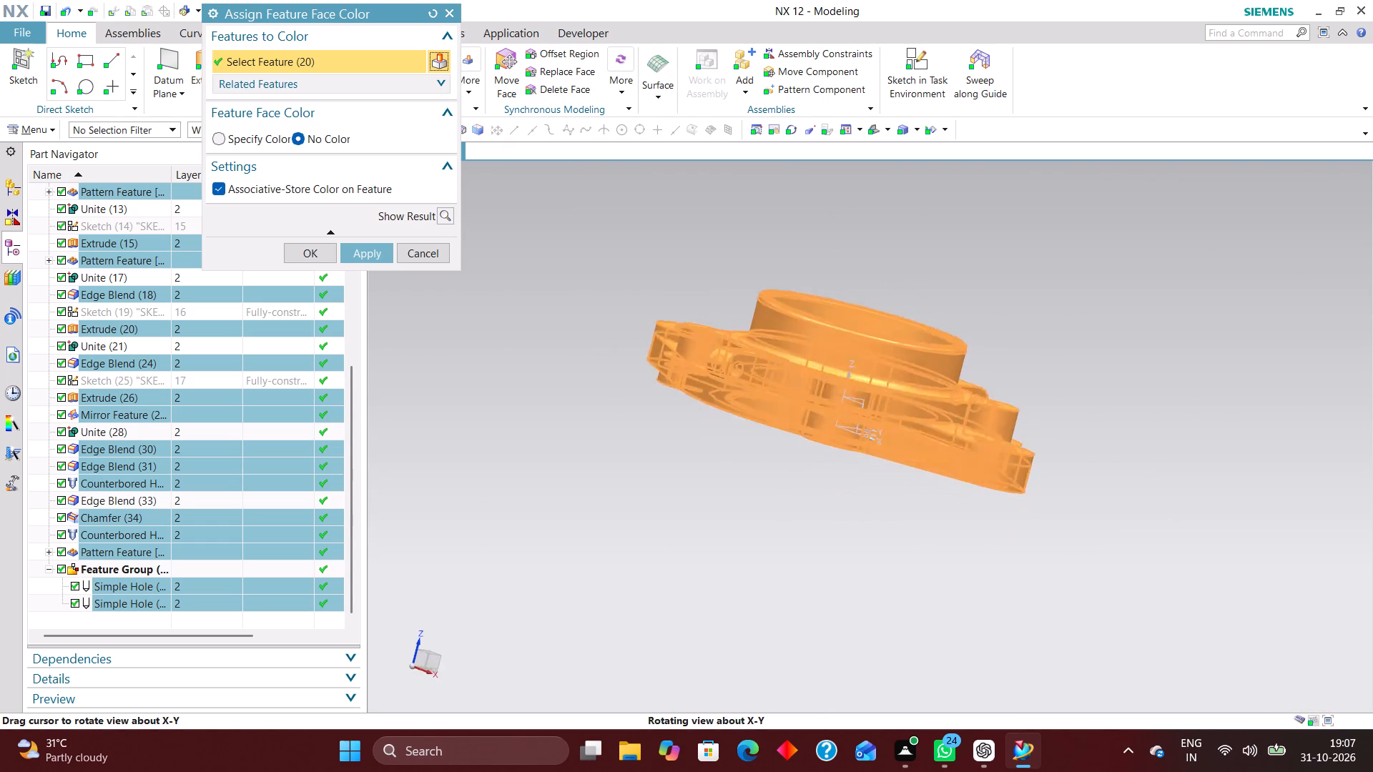
middle_drag(934, 420, 935, 435)
scroll(935, 435, up, 1)
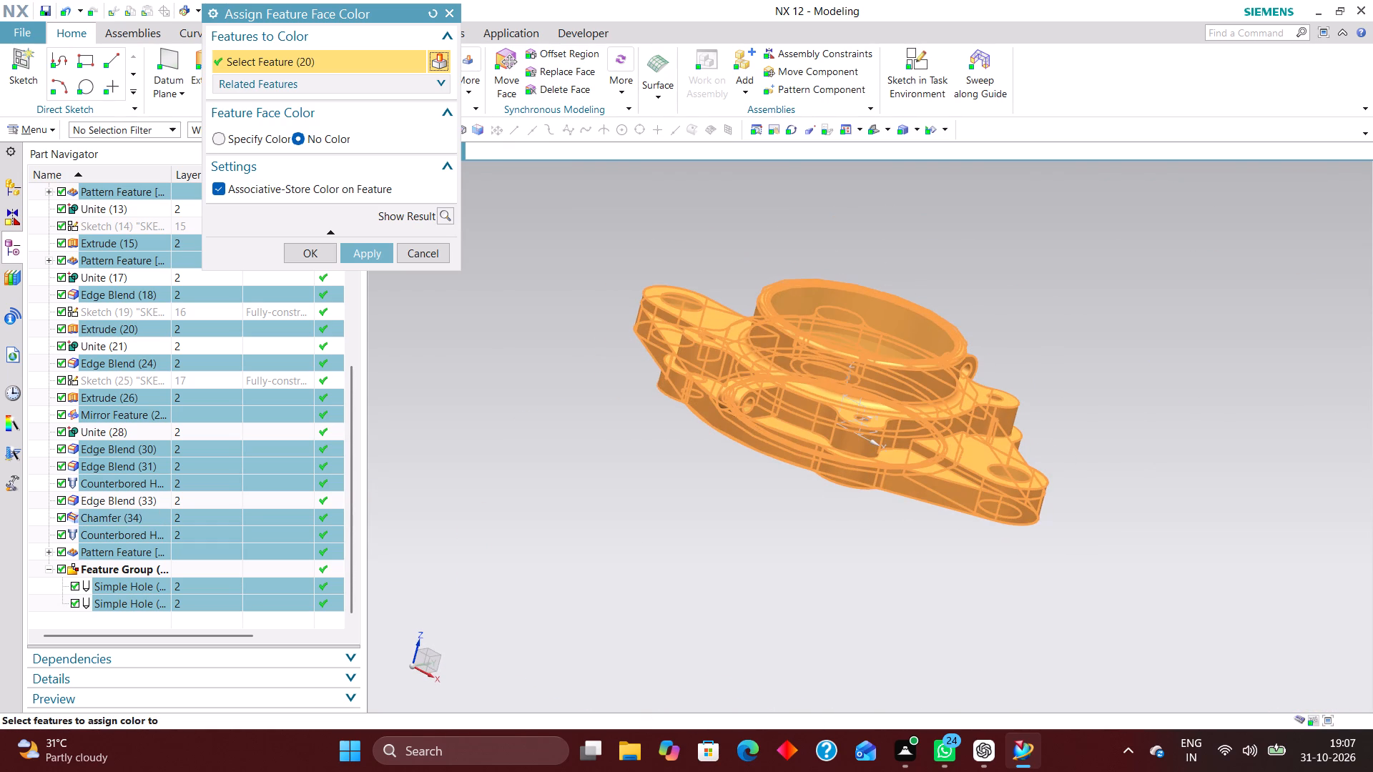
click(222, 137)
click(420, 160)
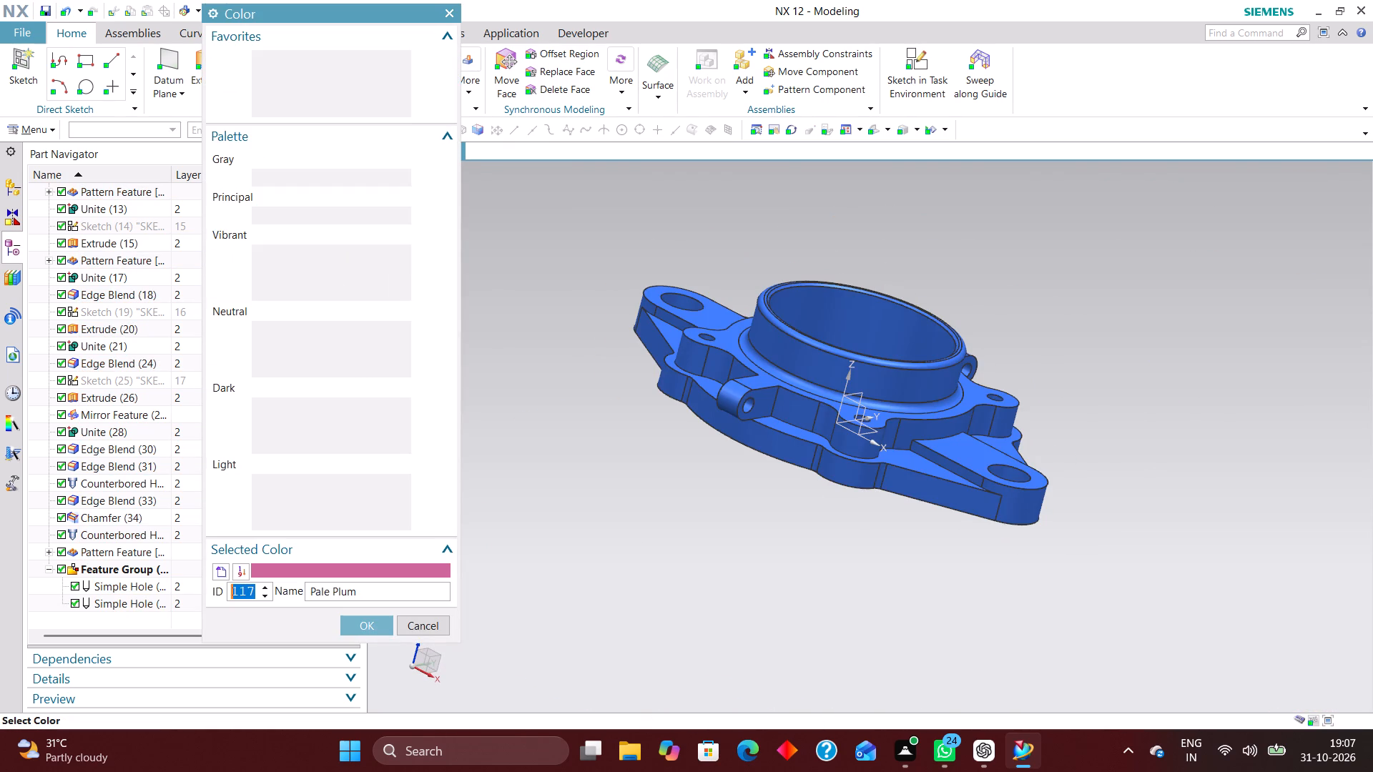
scroll(302, 426, down, 5)
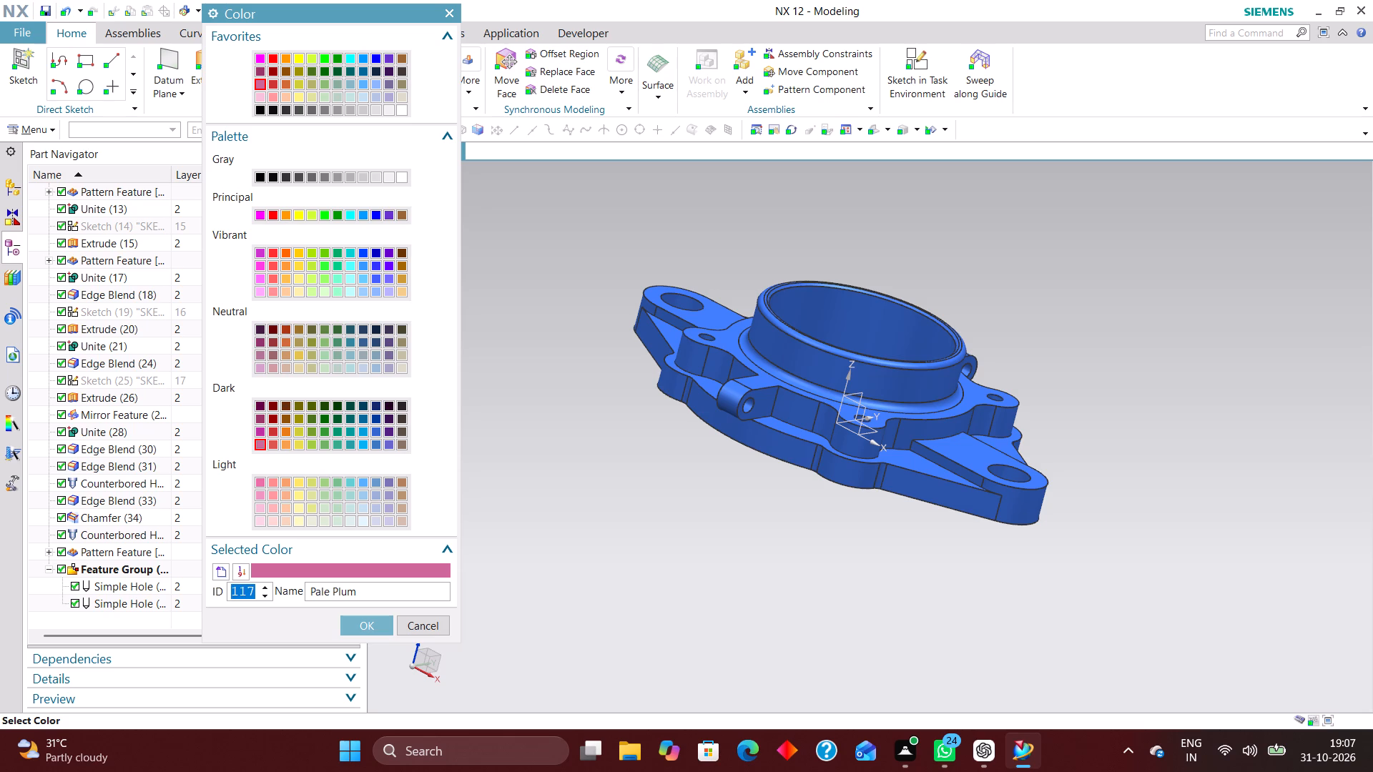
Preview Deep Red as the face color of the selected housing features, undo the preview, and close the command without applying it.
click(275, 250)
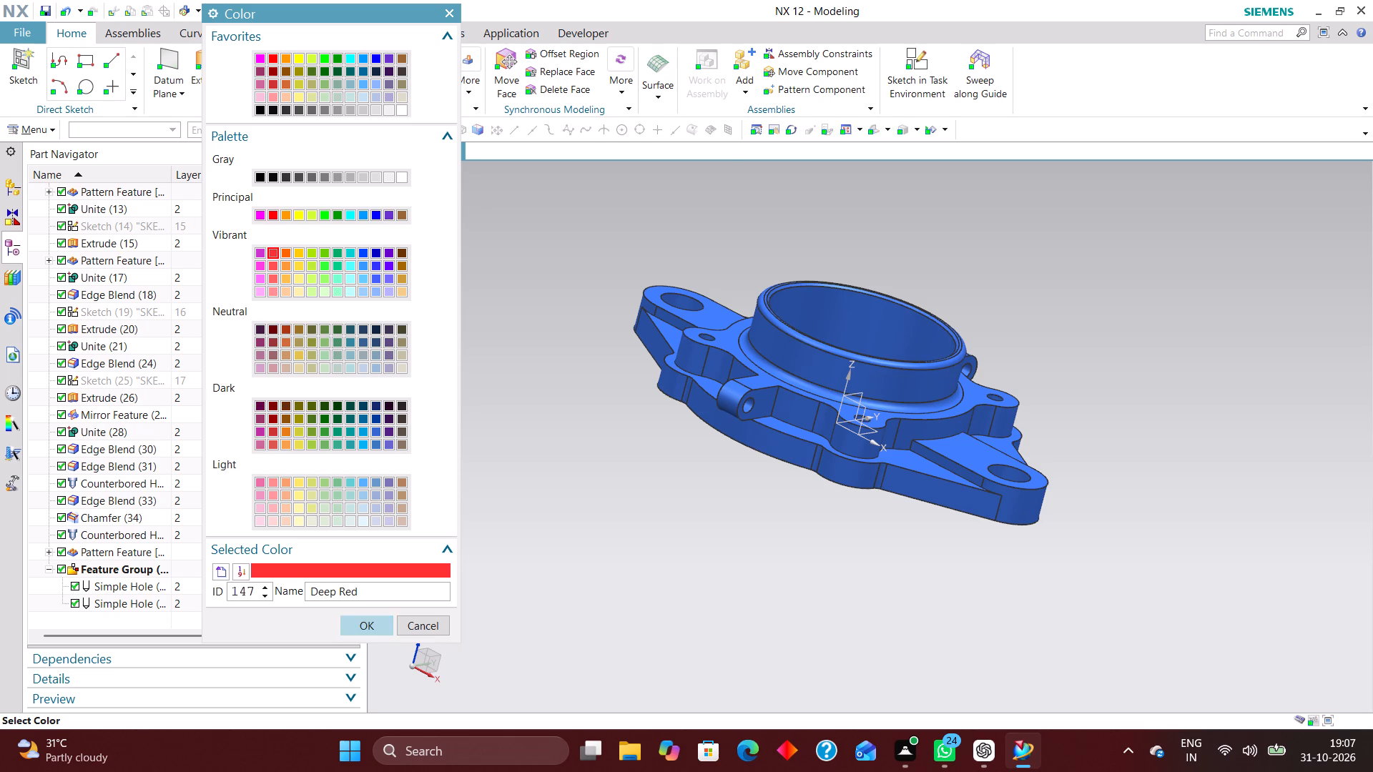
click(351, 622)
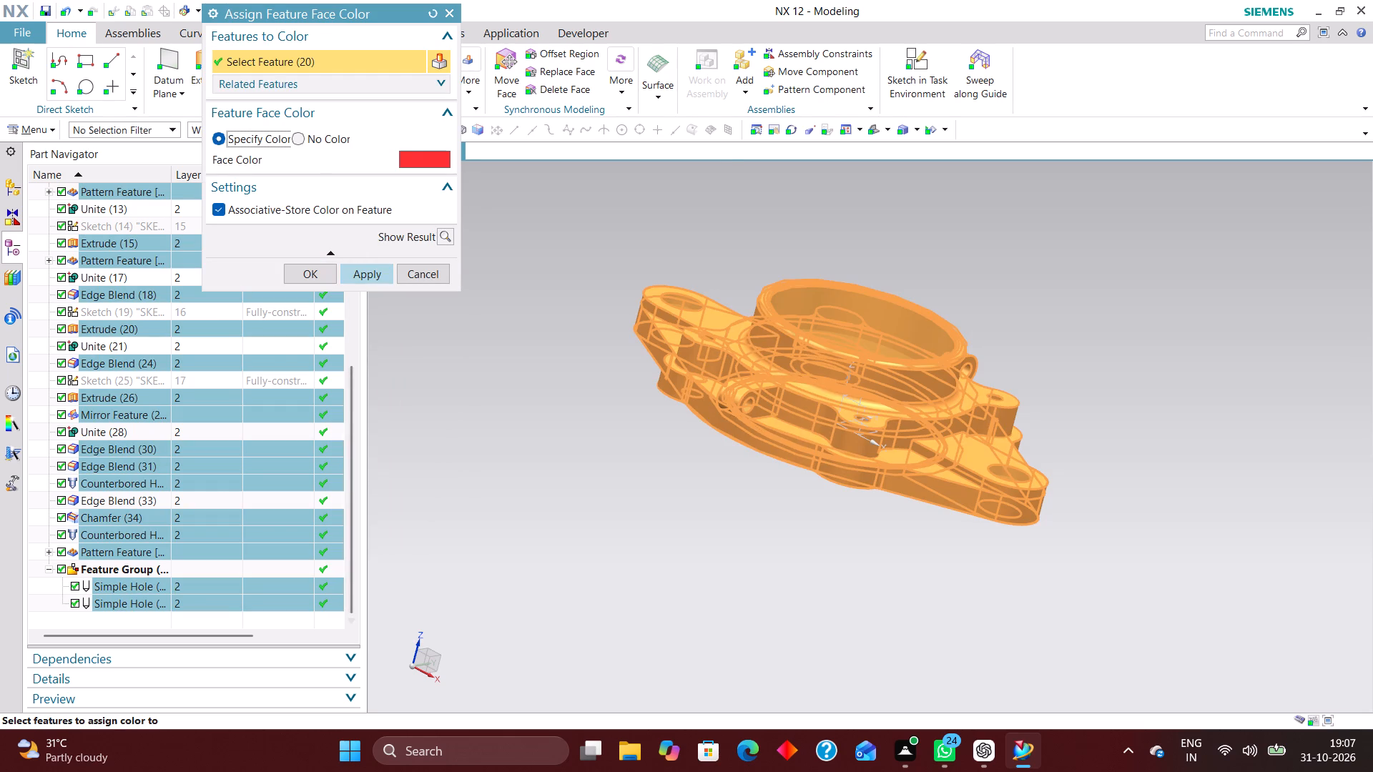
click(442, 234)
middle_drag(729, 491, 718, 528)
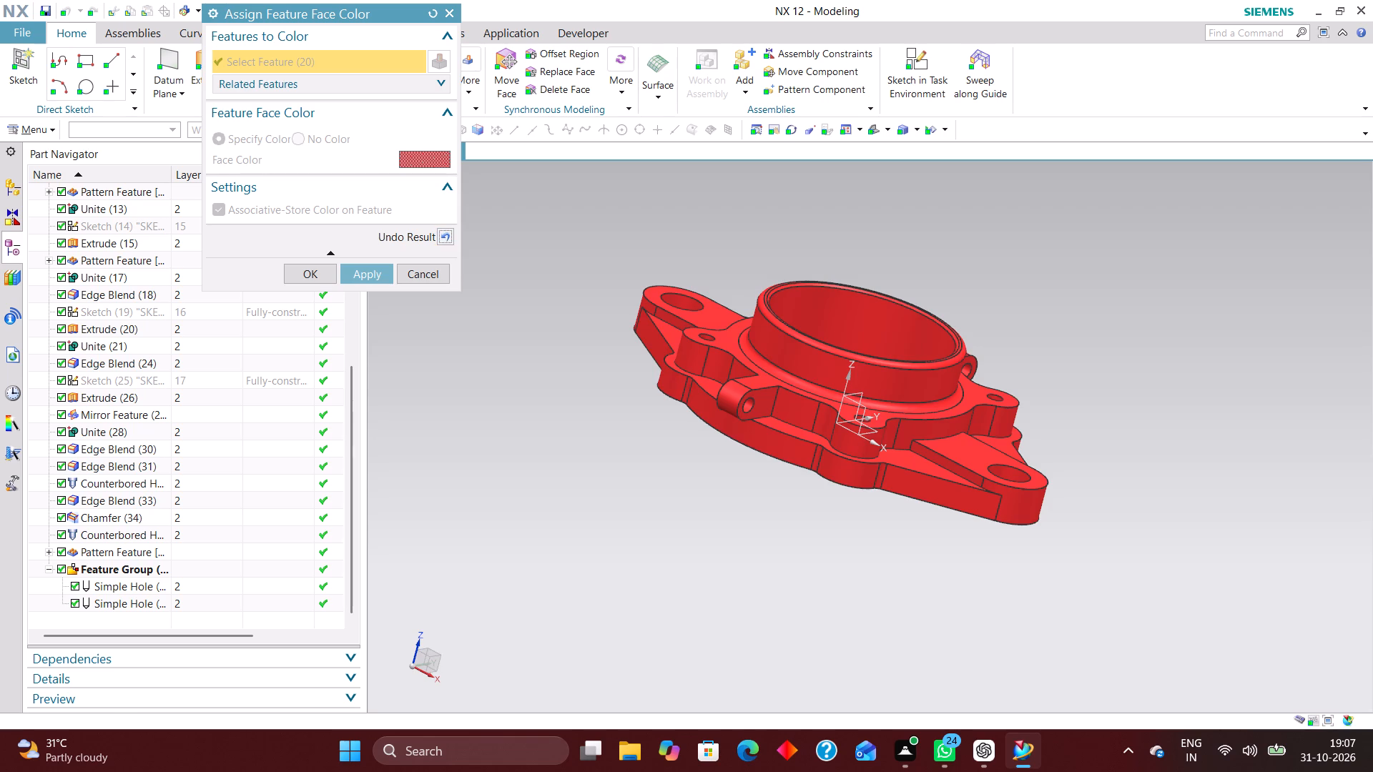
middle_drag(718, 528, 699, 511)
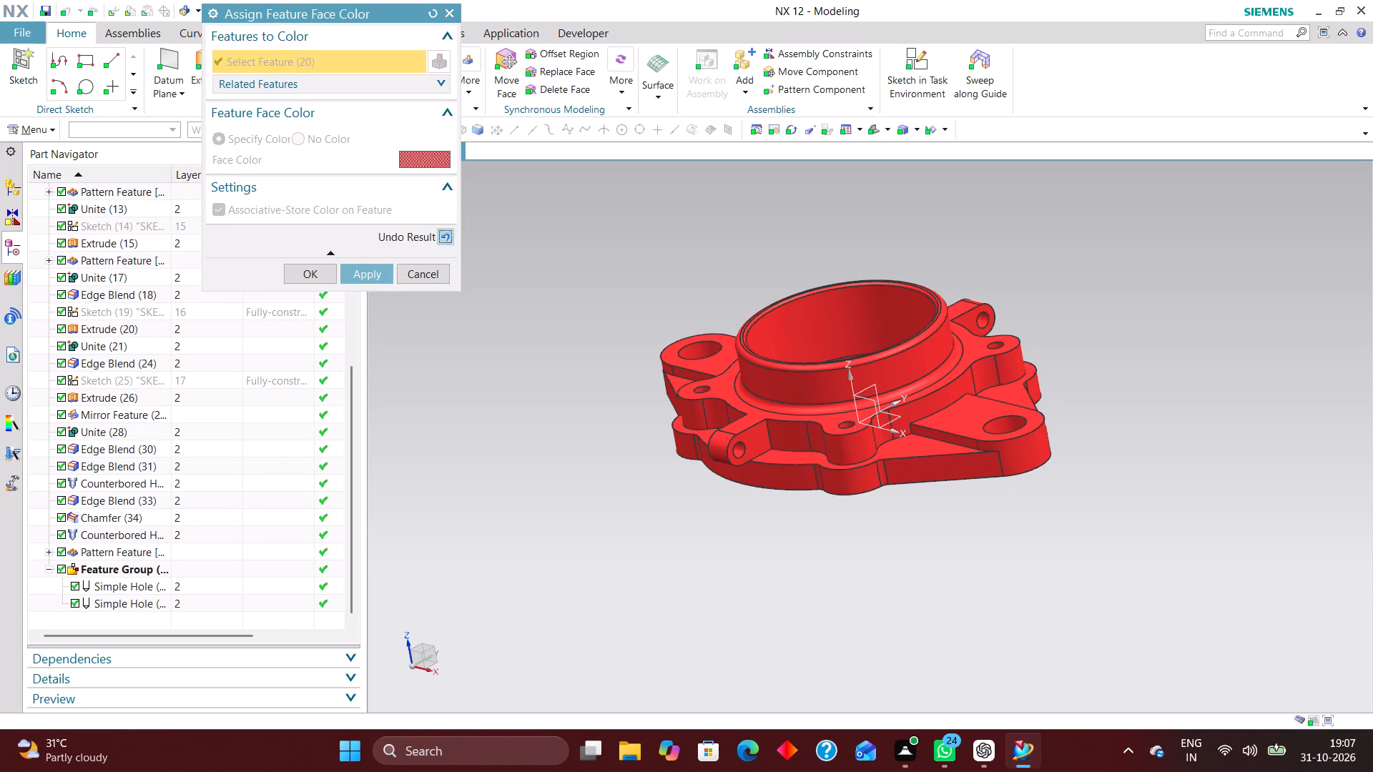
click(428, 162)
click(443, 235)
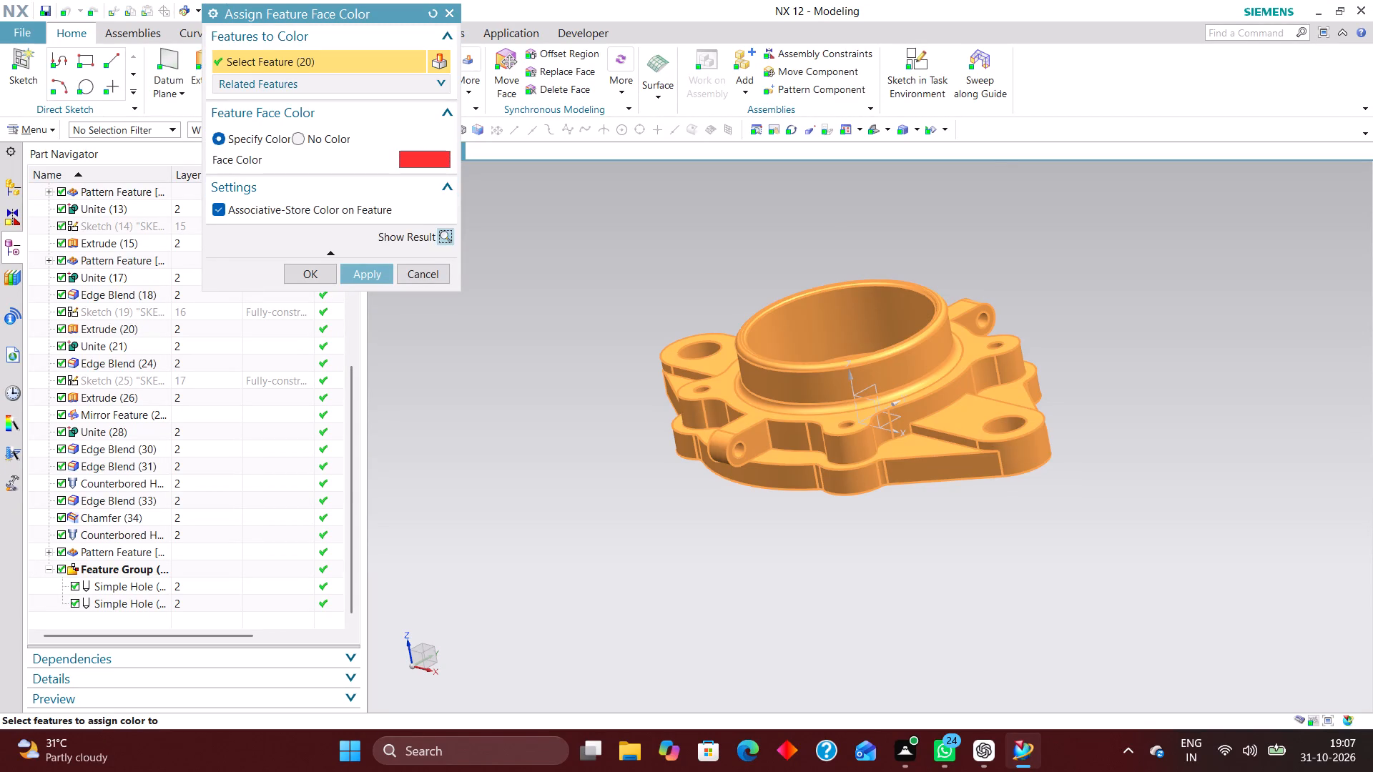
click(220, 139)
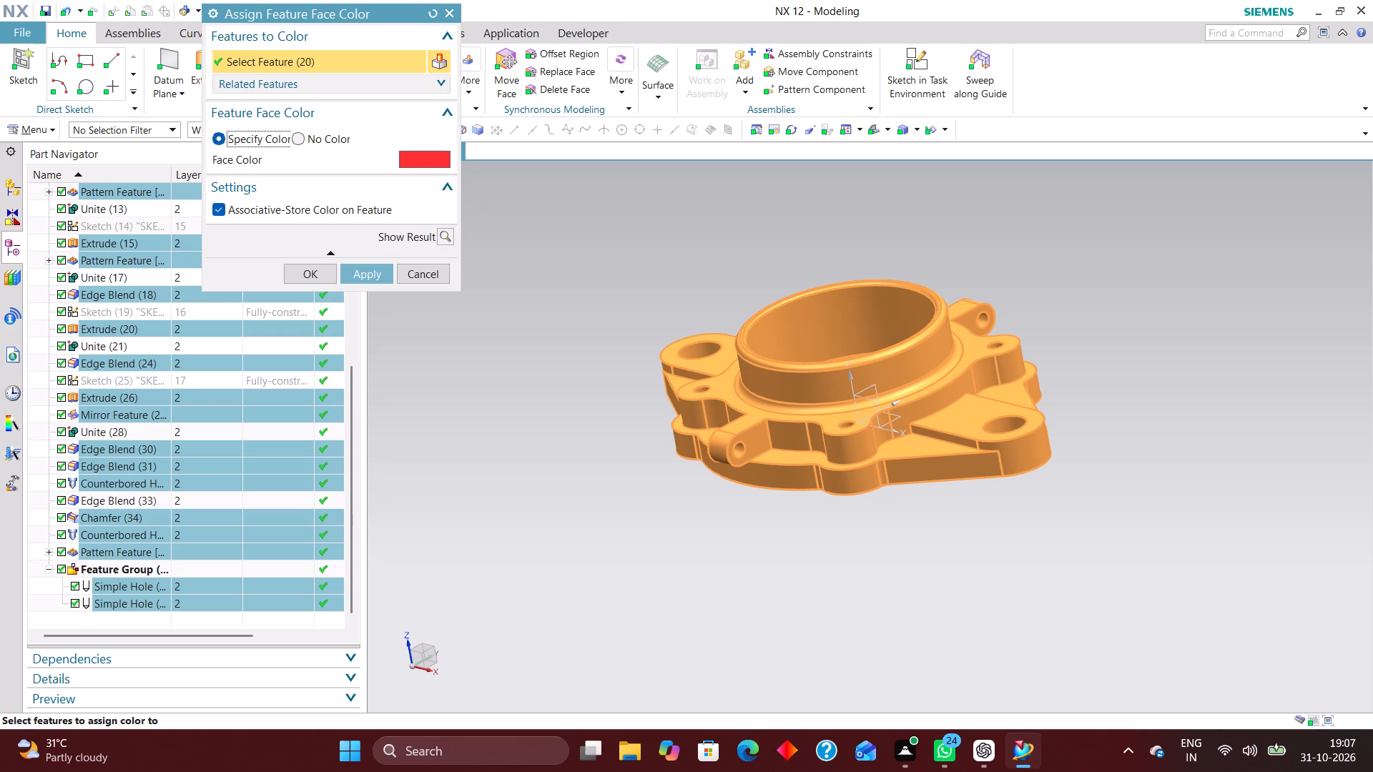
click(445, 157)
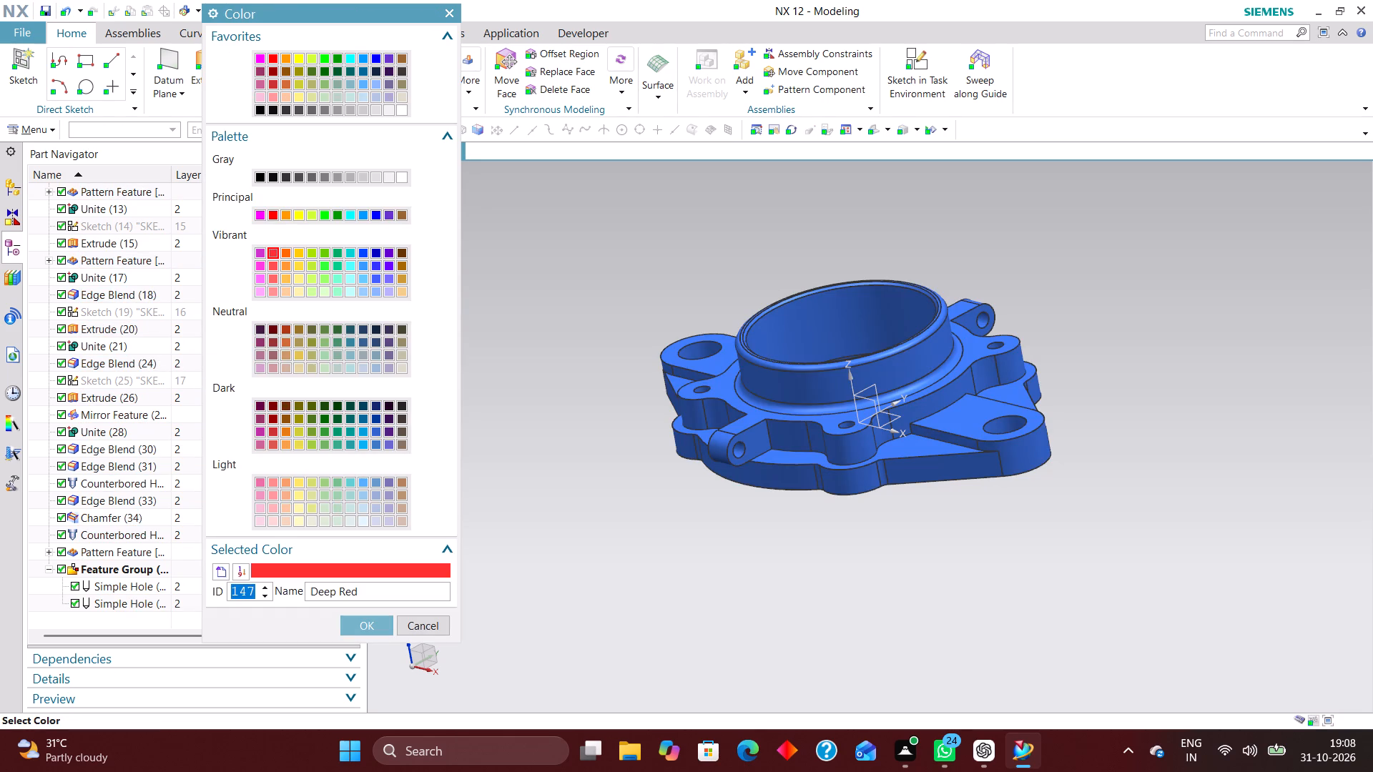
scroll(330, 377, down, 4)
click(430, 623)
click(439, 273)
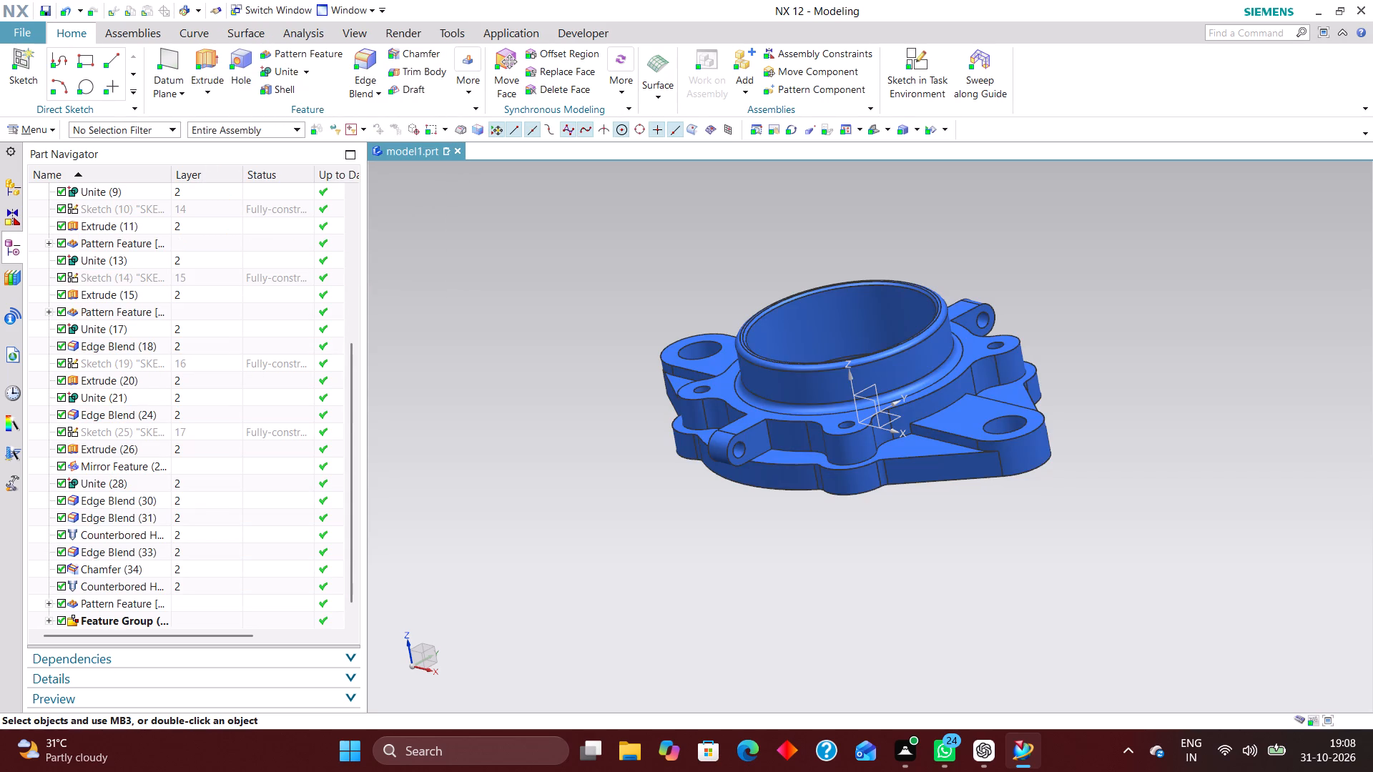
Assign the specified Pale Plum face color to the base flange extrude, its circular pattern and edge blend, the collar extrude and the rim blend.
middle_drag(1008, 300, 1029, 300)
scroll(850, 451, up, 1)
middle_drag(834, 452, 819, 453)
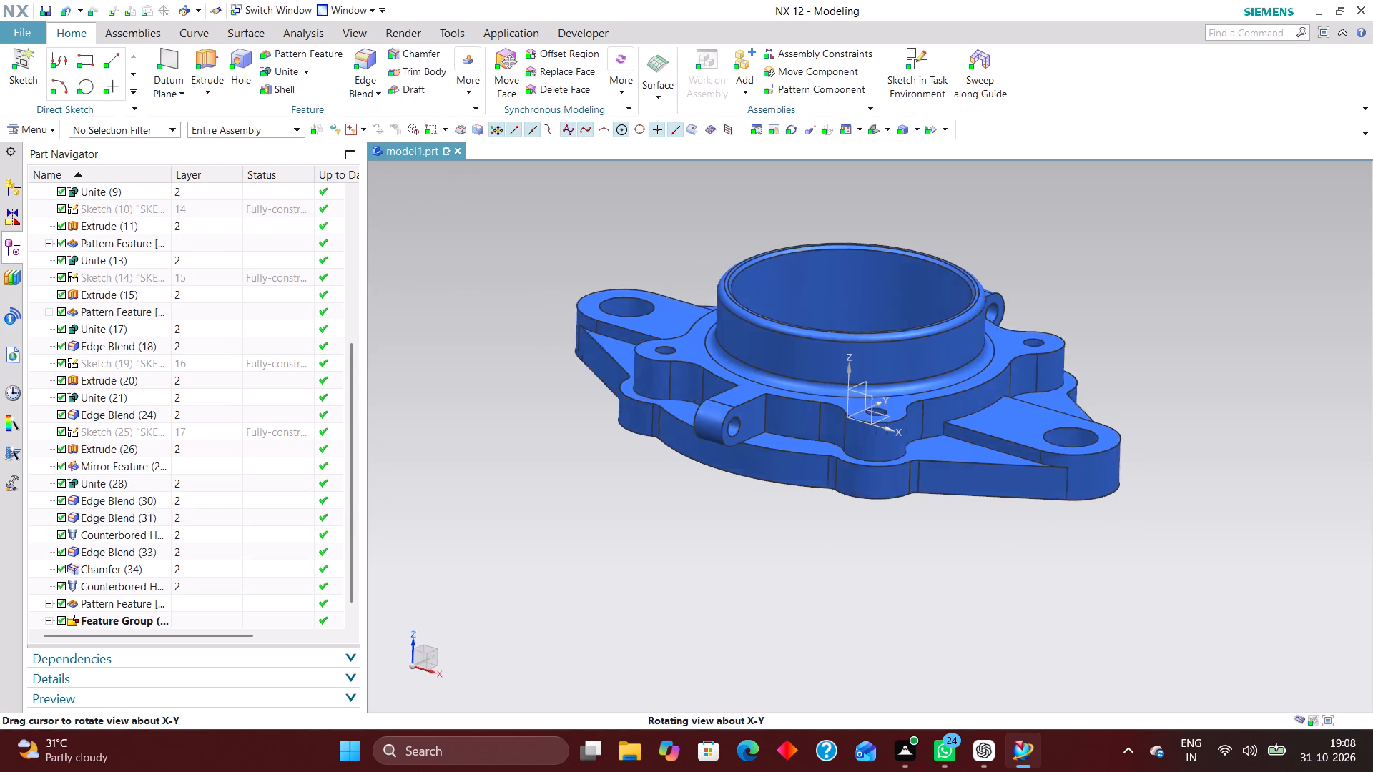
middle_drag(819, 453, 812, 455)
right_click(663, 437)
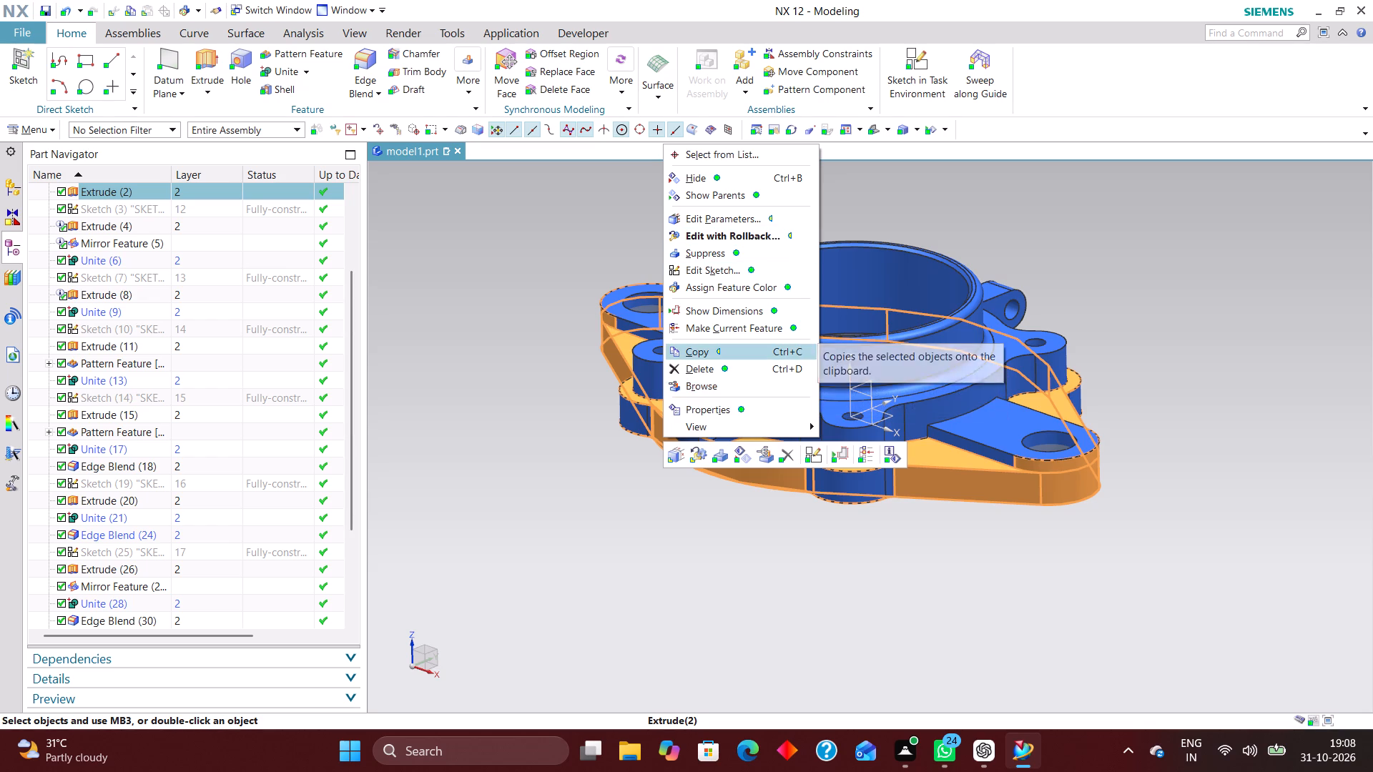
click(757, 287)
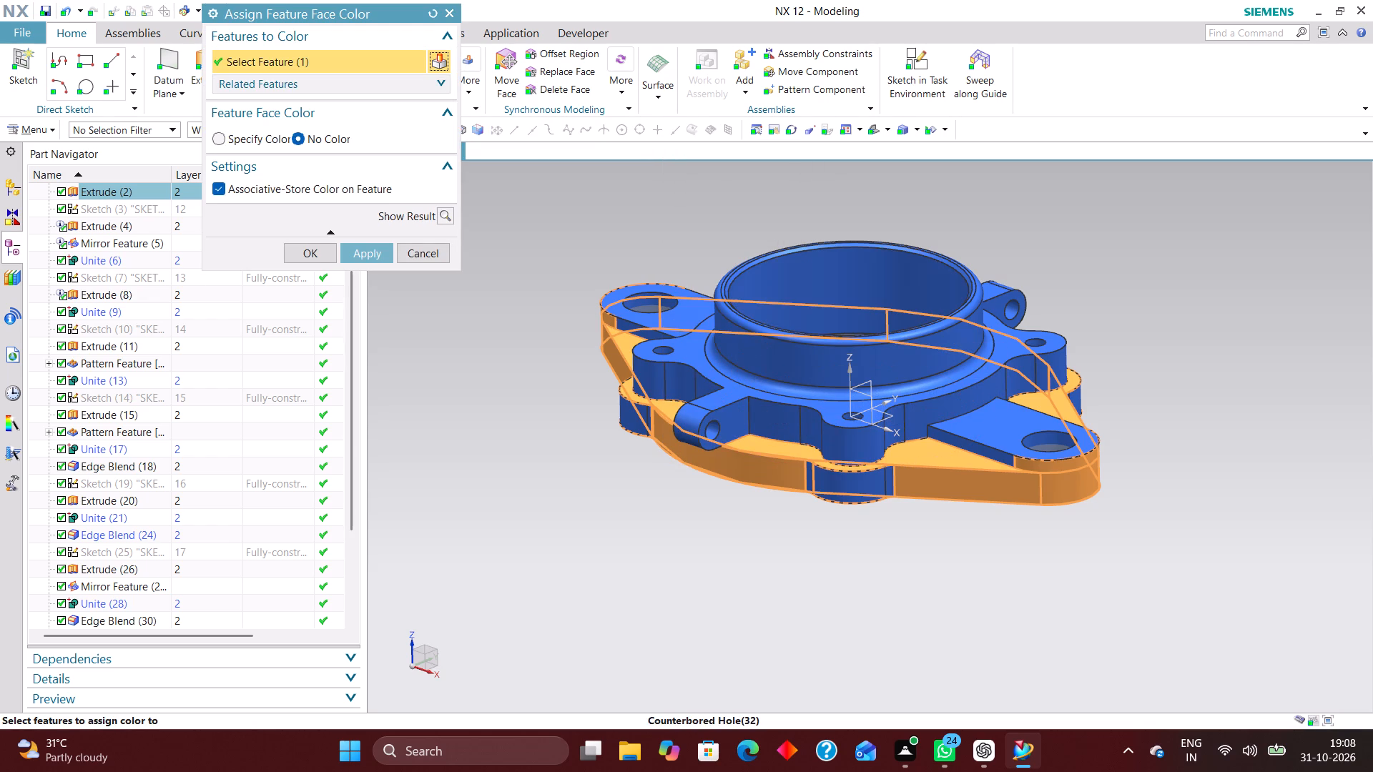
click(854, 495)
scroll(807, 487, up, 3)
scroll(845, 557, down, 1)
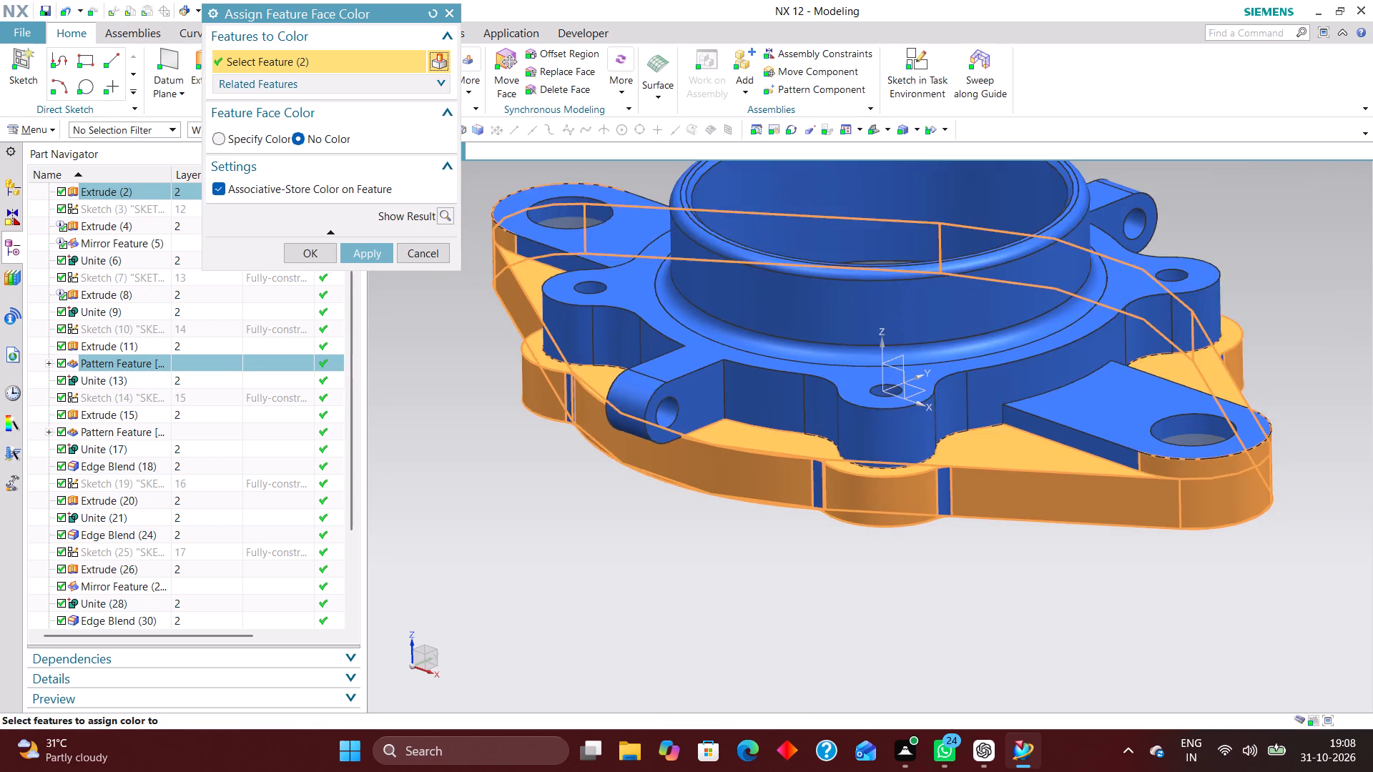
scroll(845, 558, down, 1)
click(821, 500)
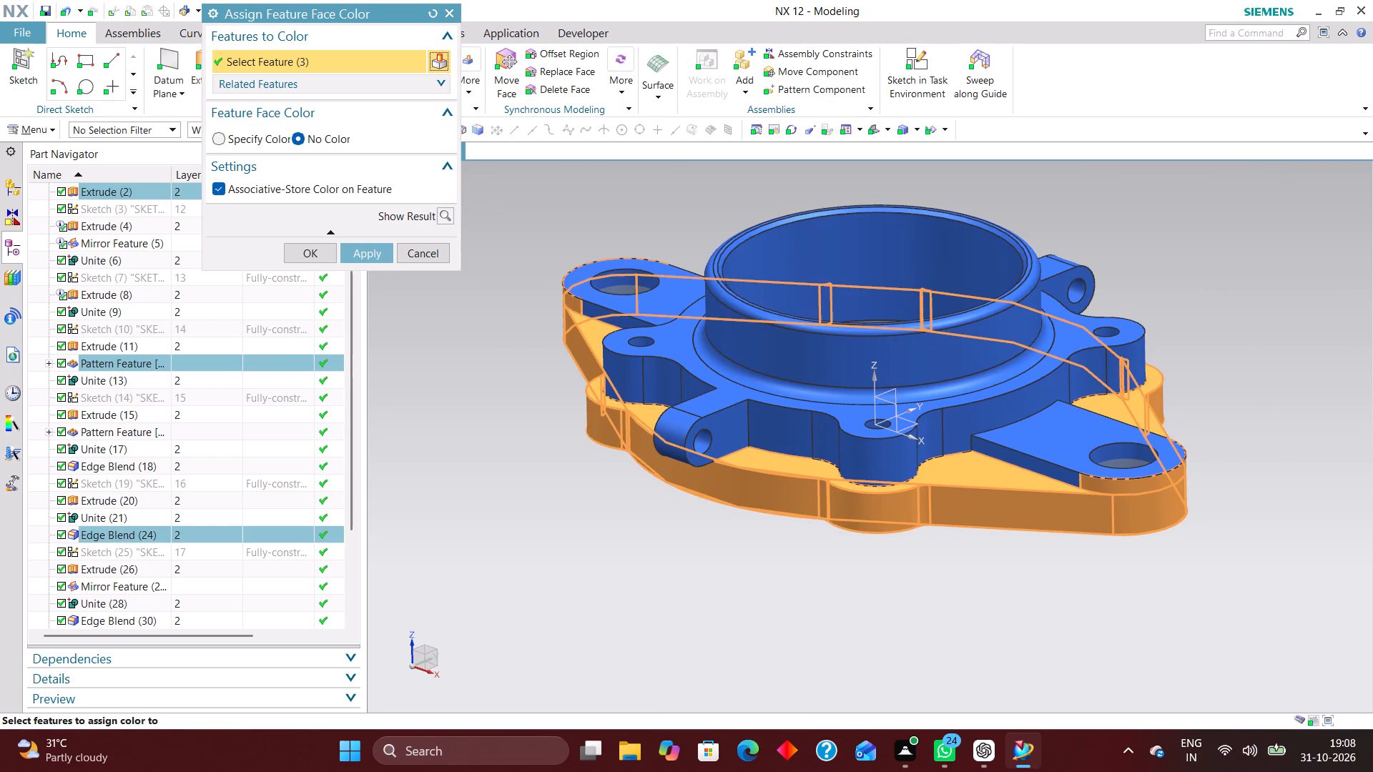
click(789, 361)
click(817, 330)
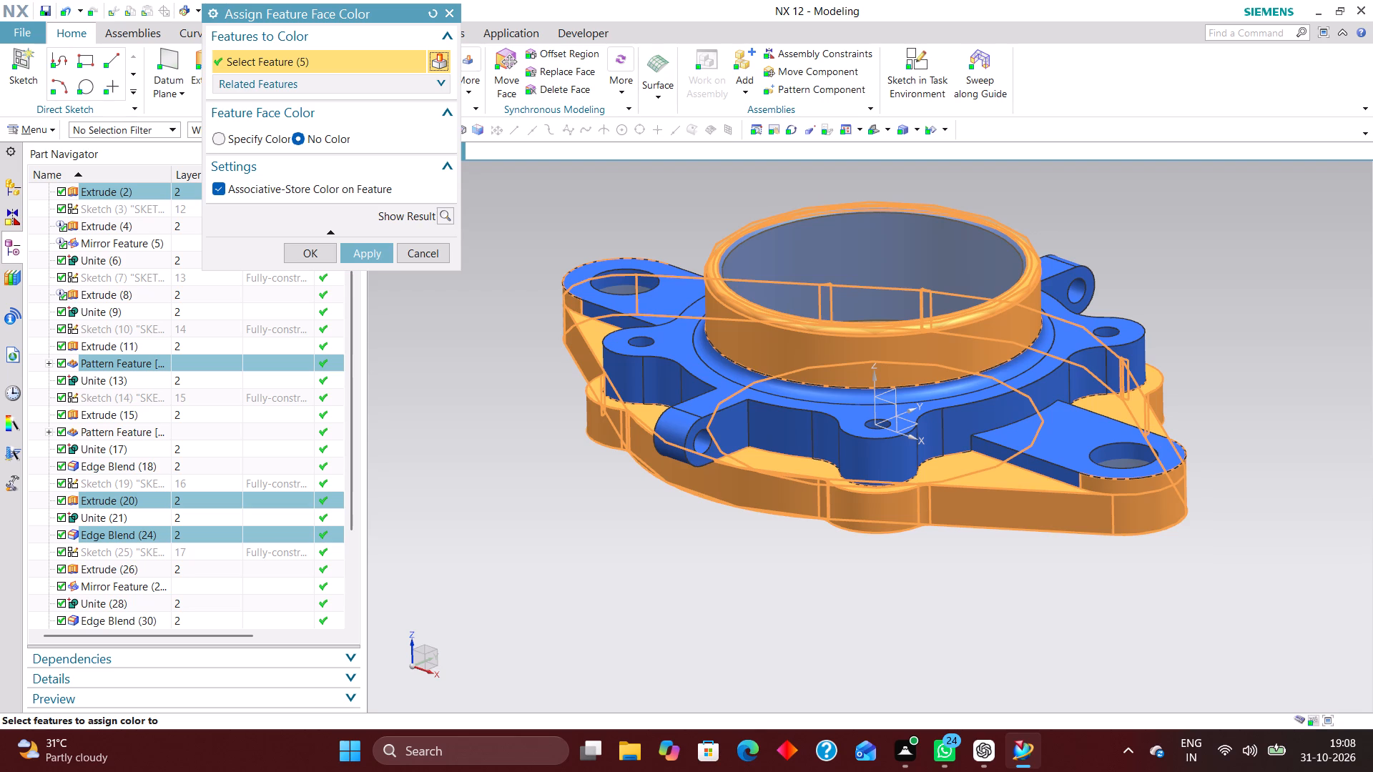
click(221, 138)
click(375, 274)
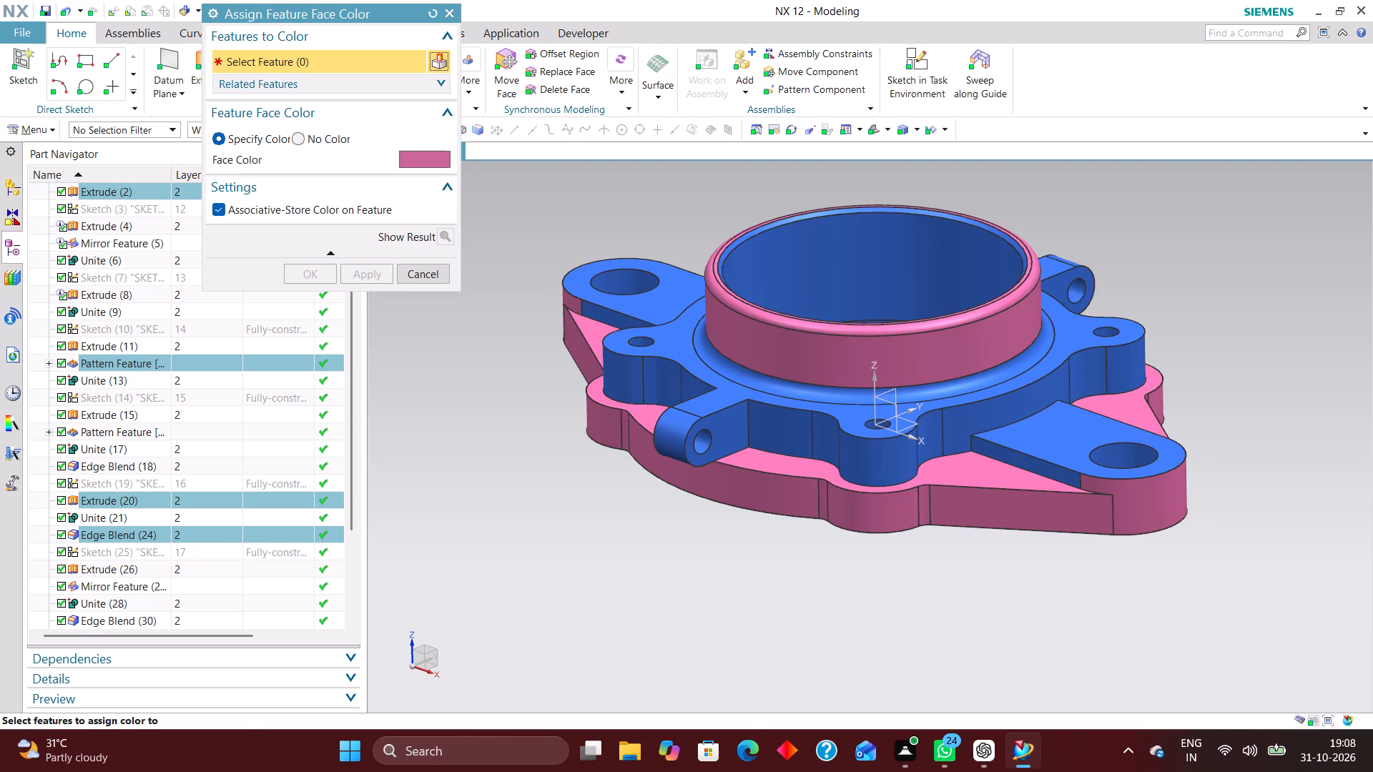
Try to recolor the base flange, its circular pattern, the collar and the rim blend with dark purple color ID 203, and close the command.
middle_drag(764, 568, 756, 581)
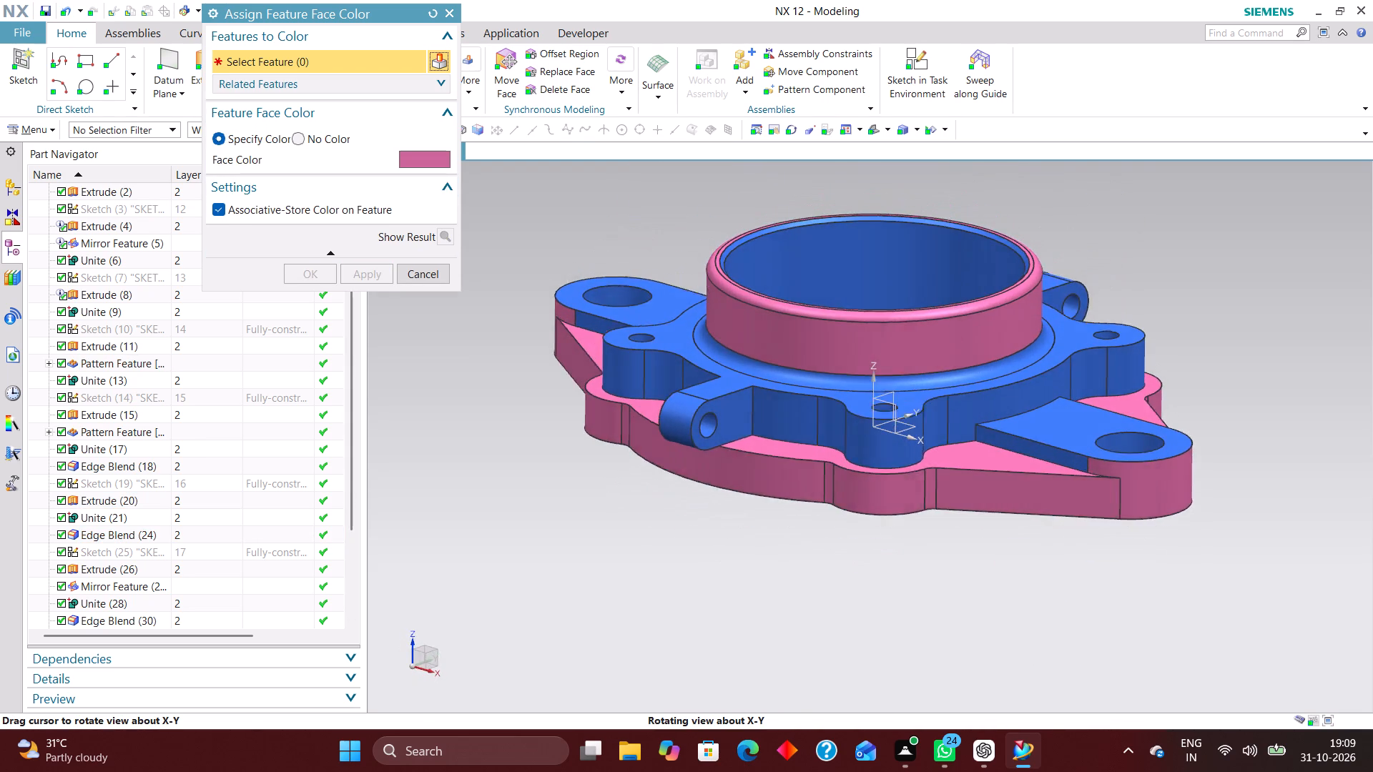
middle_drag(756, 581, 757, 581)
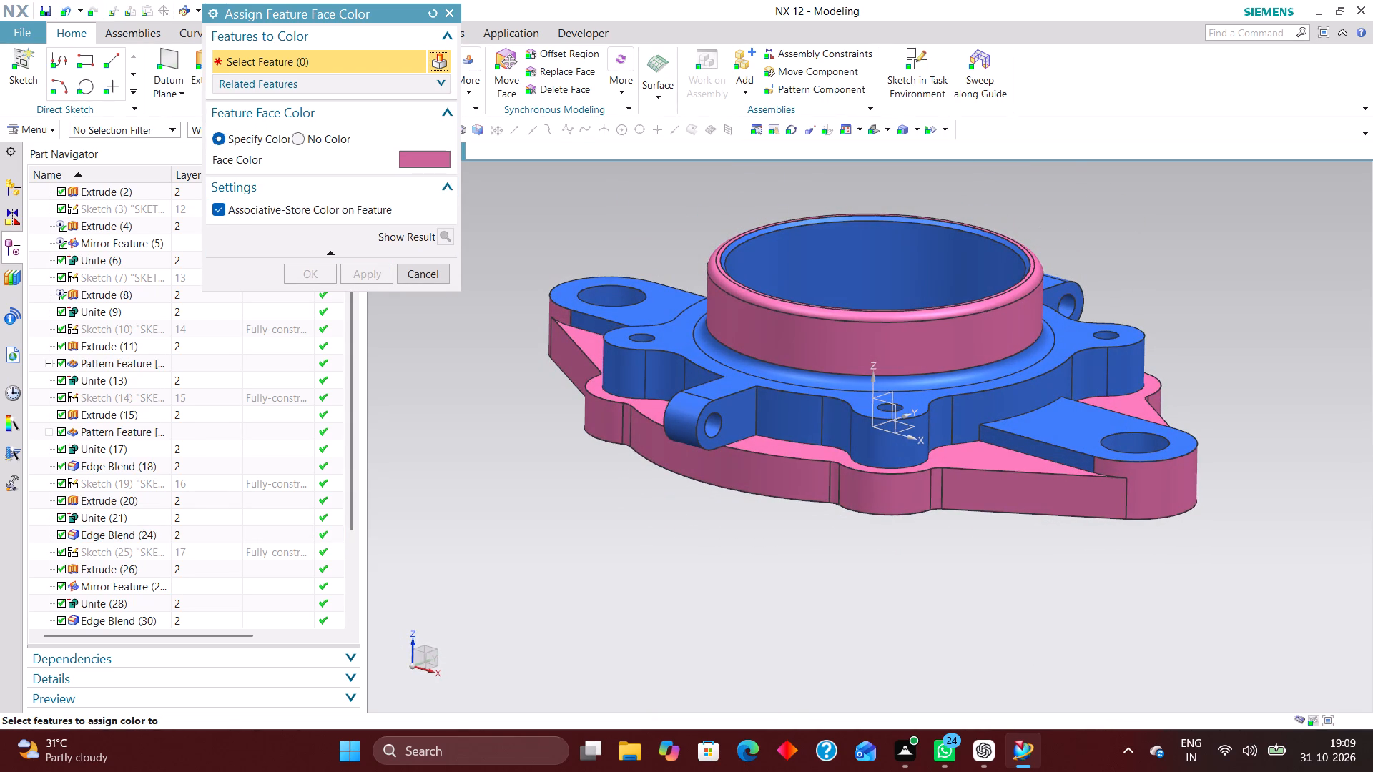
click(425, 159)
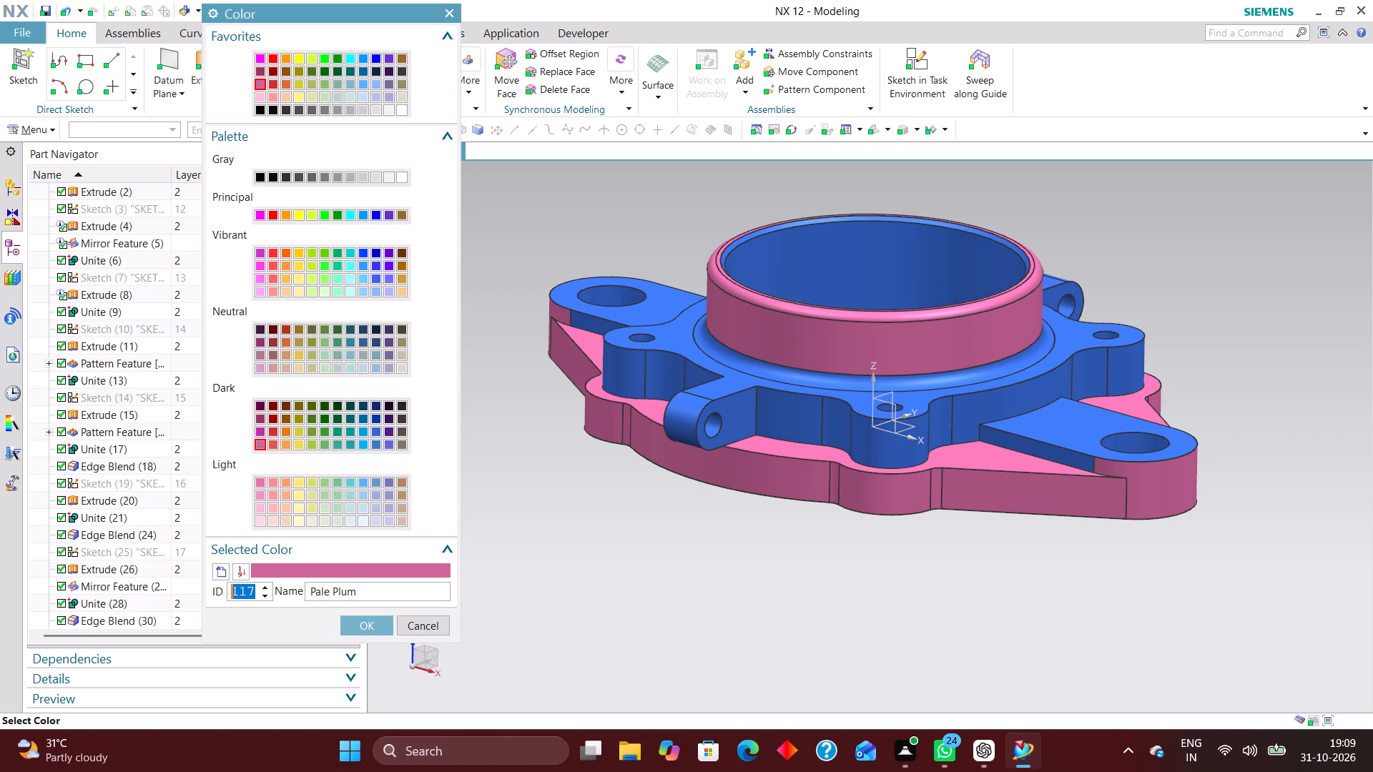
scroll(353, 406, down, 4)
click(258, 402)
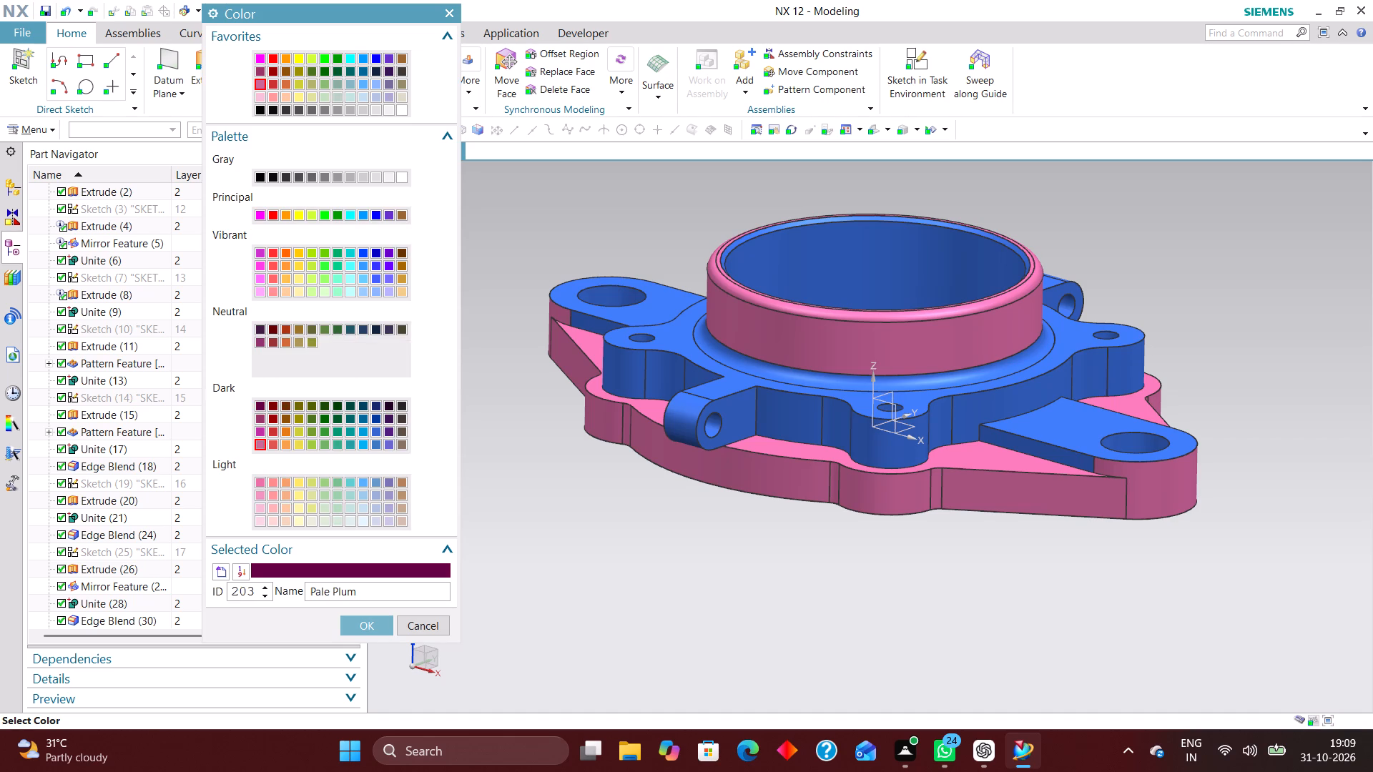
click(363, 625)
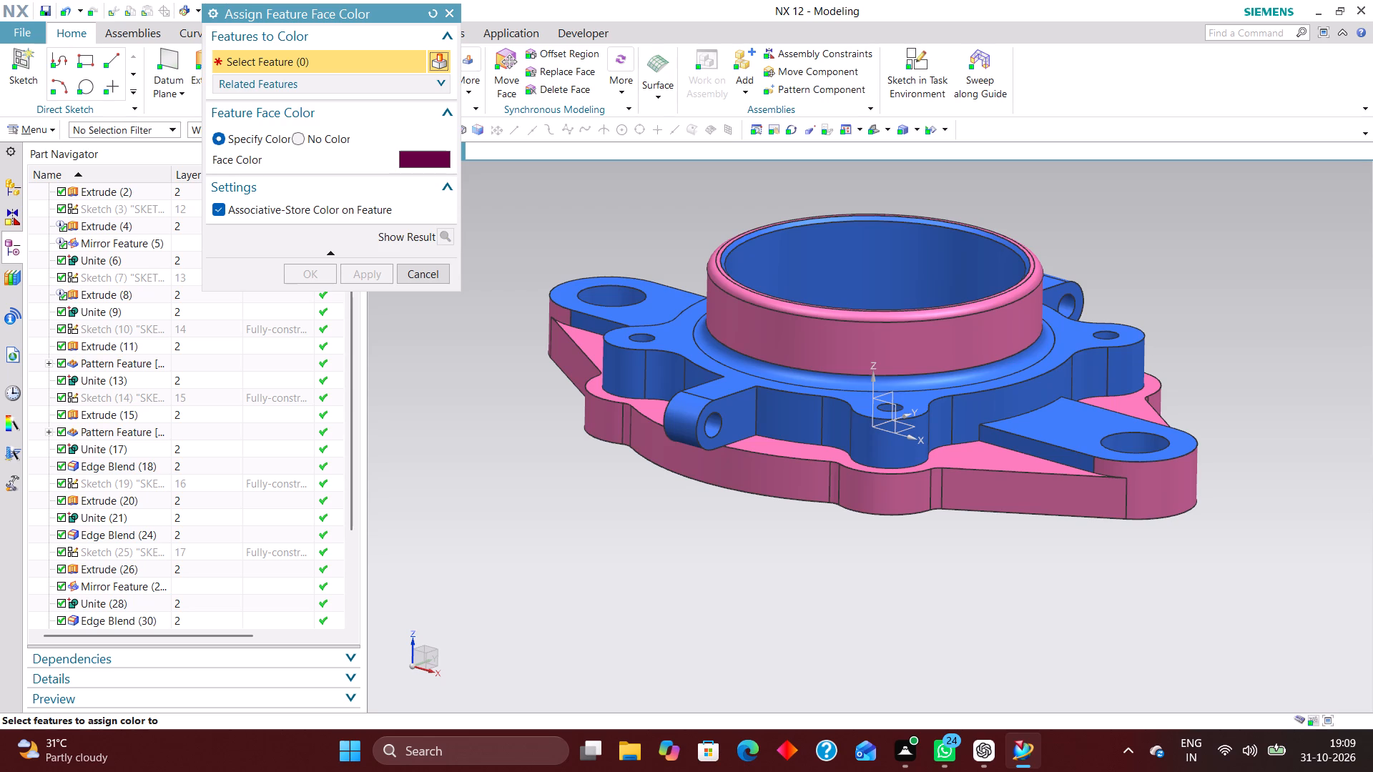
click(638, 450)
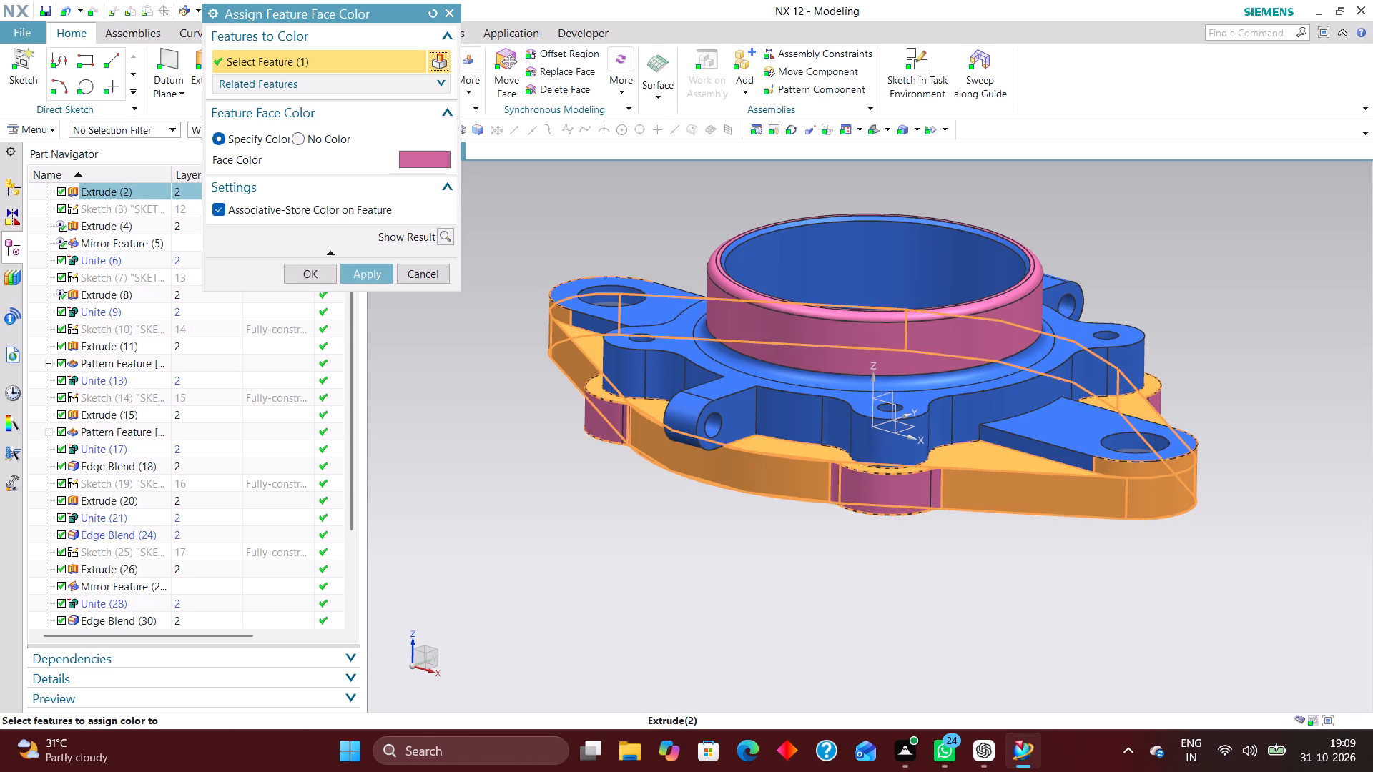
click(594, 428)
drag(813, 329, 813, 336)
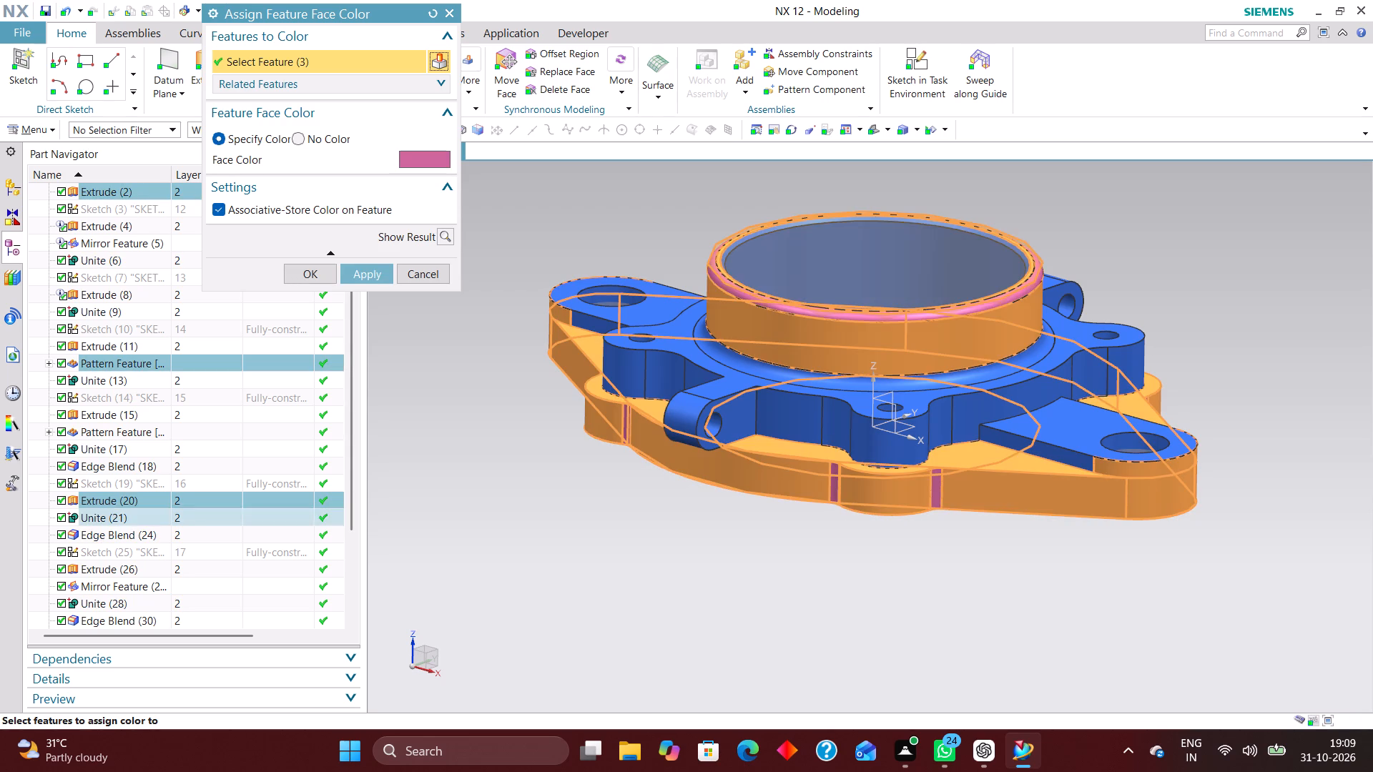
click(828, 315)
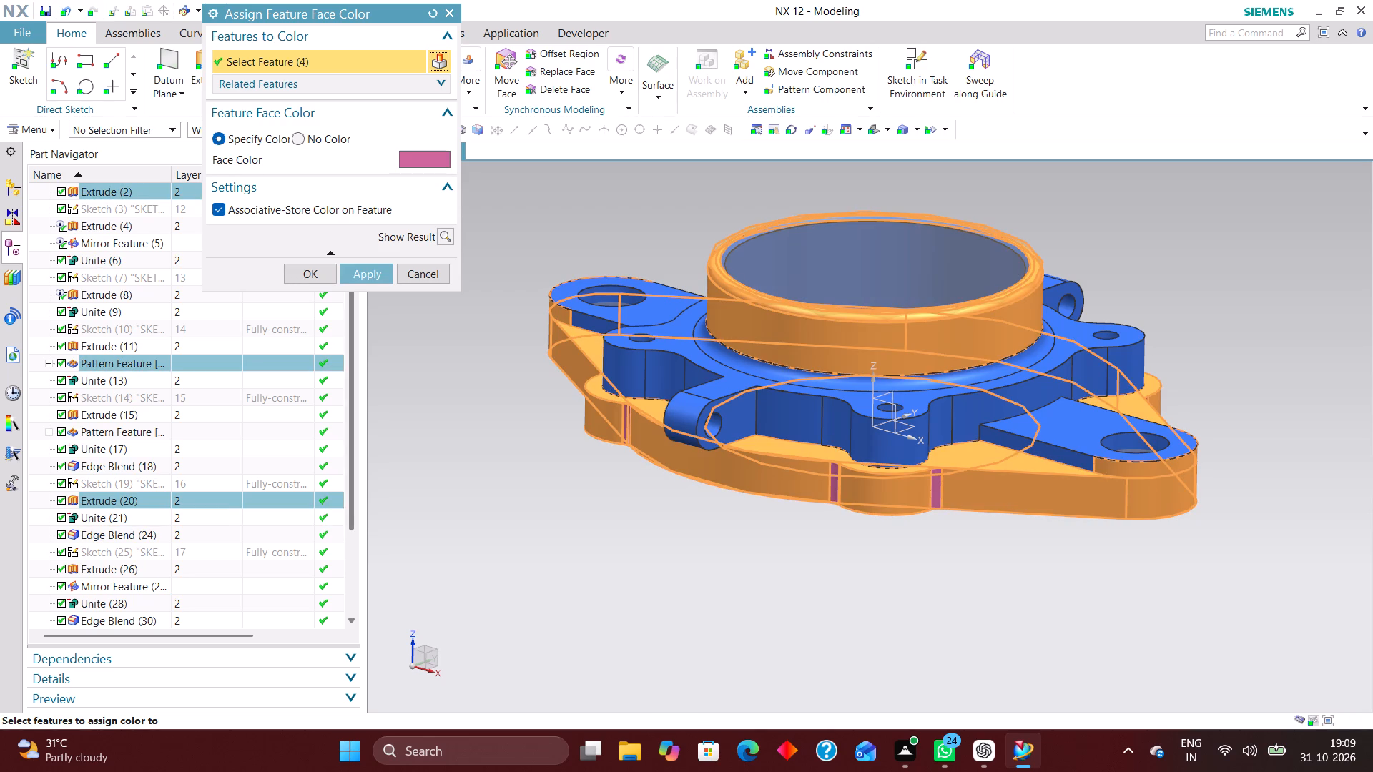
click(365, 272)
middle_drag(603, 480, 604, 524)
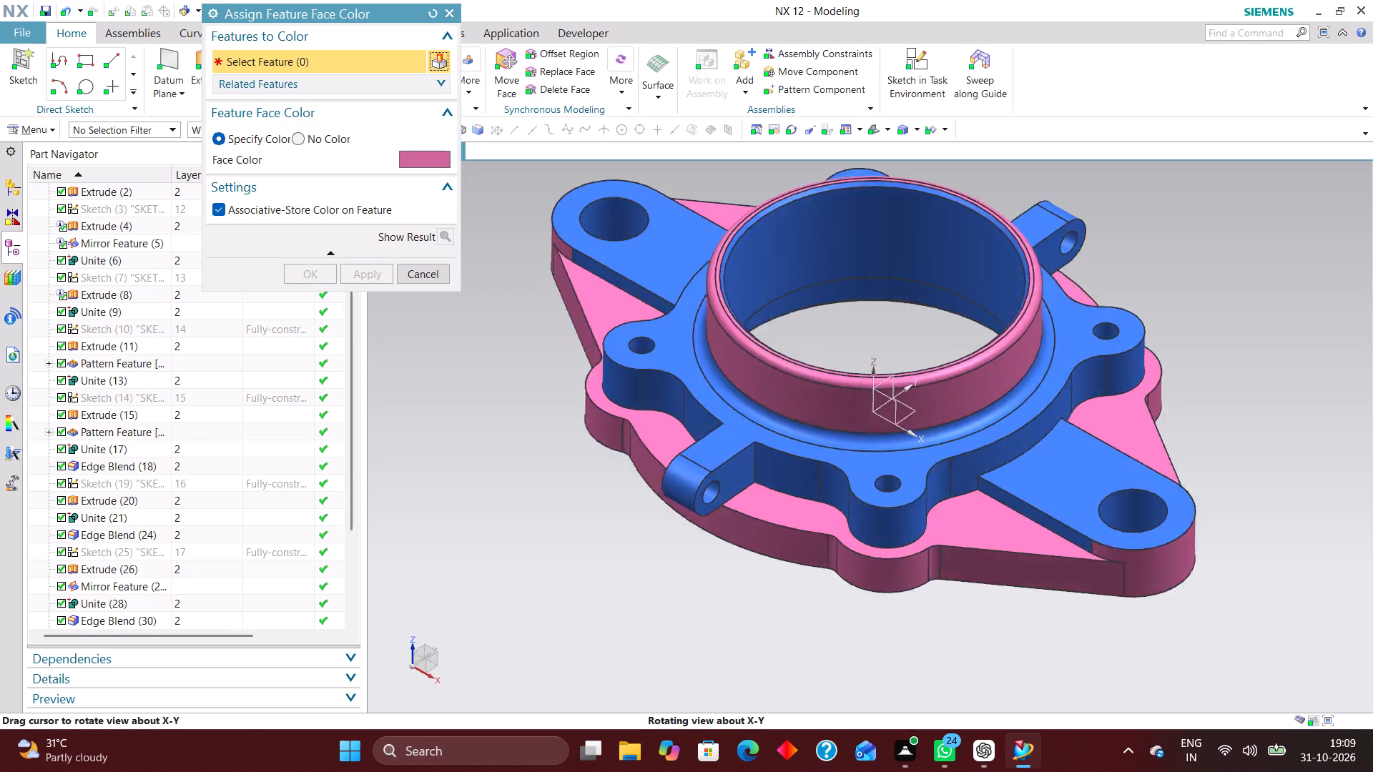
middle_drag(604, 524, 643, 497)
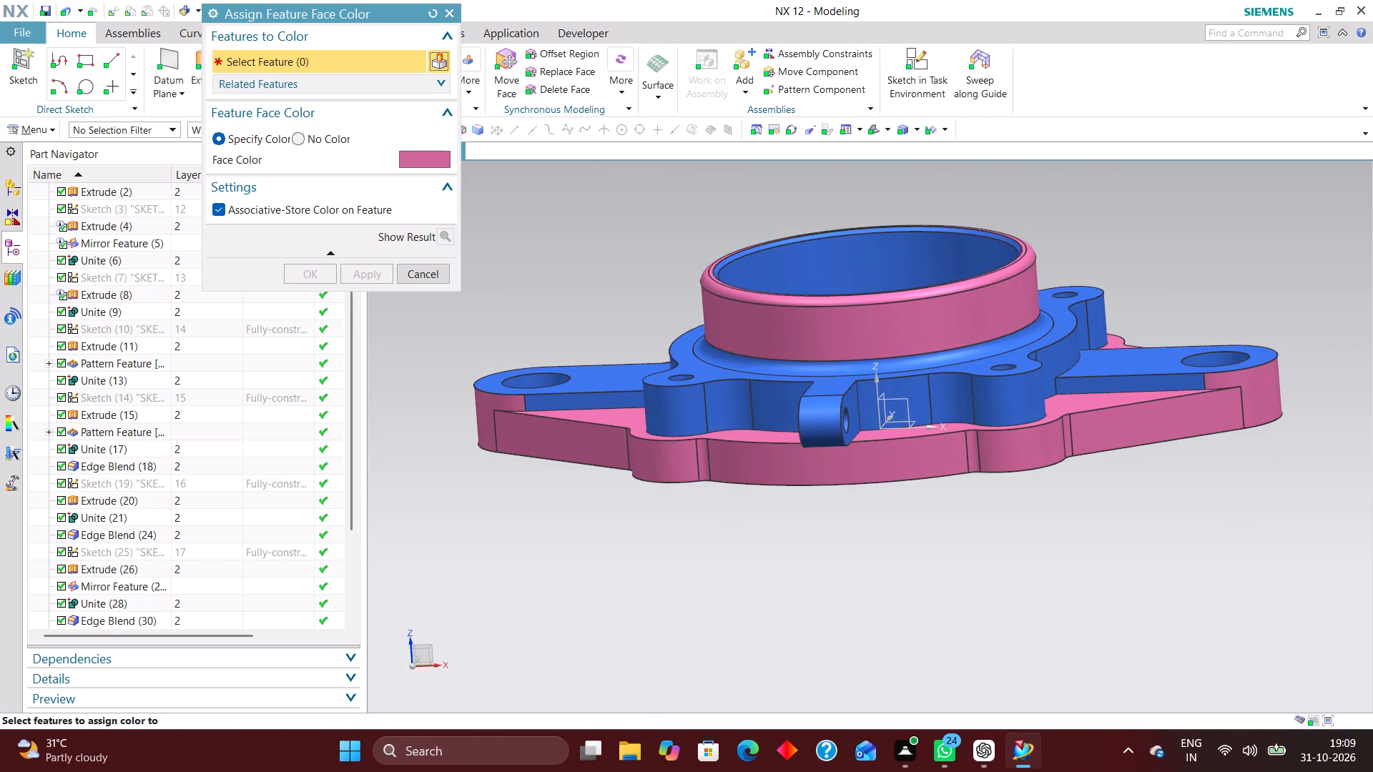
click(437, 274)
Undo the feature face color assignments and the housing's blue display color.
middle_drag(826, 551, 774, 583)
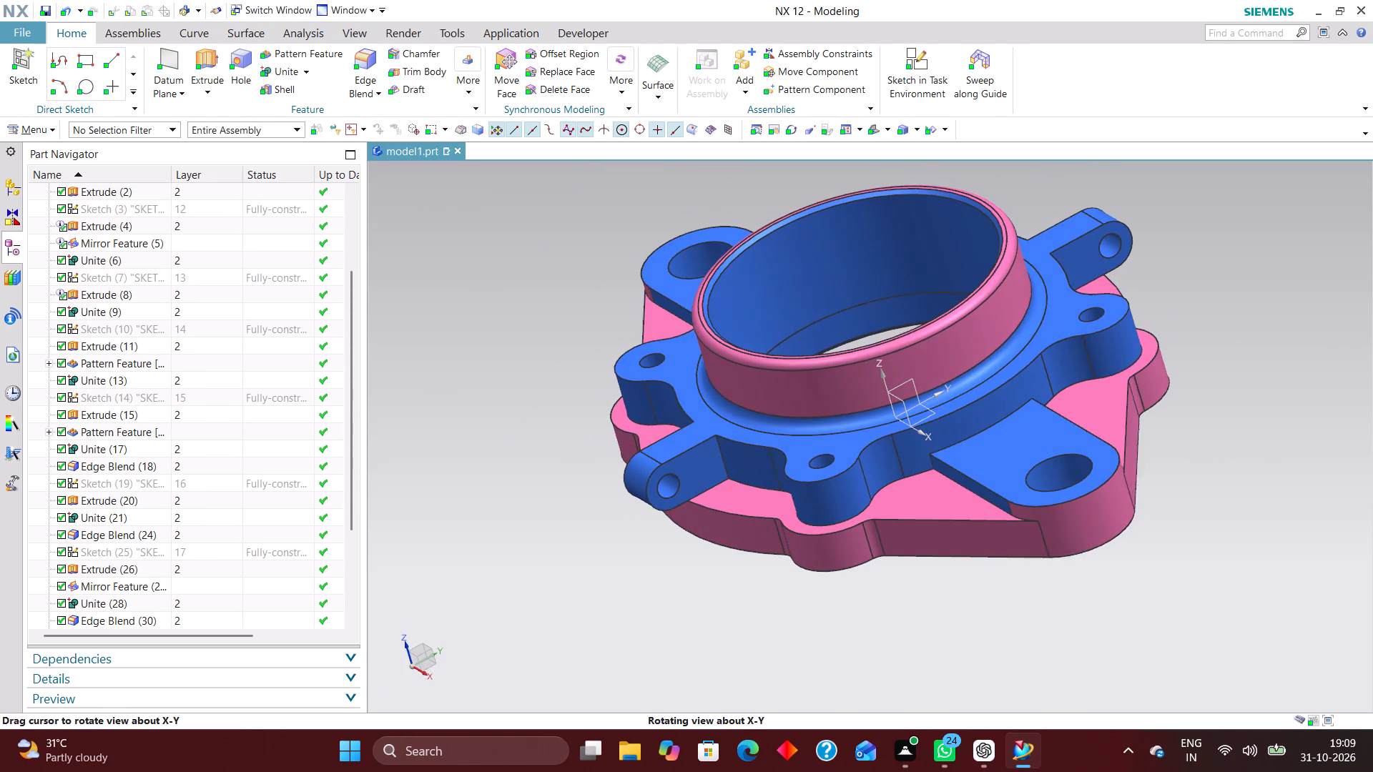
middle_drag(774, 583, 775, 583)
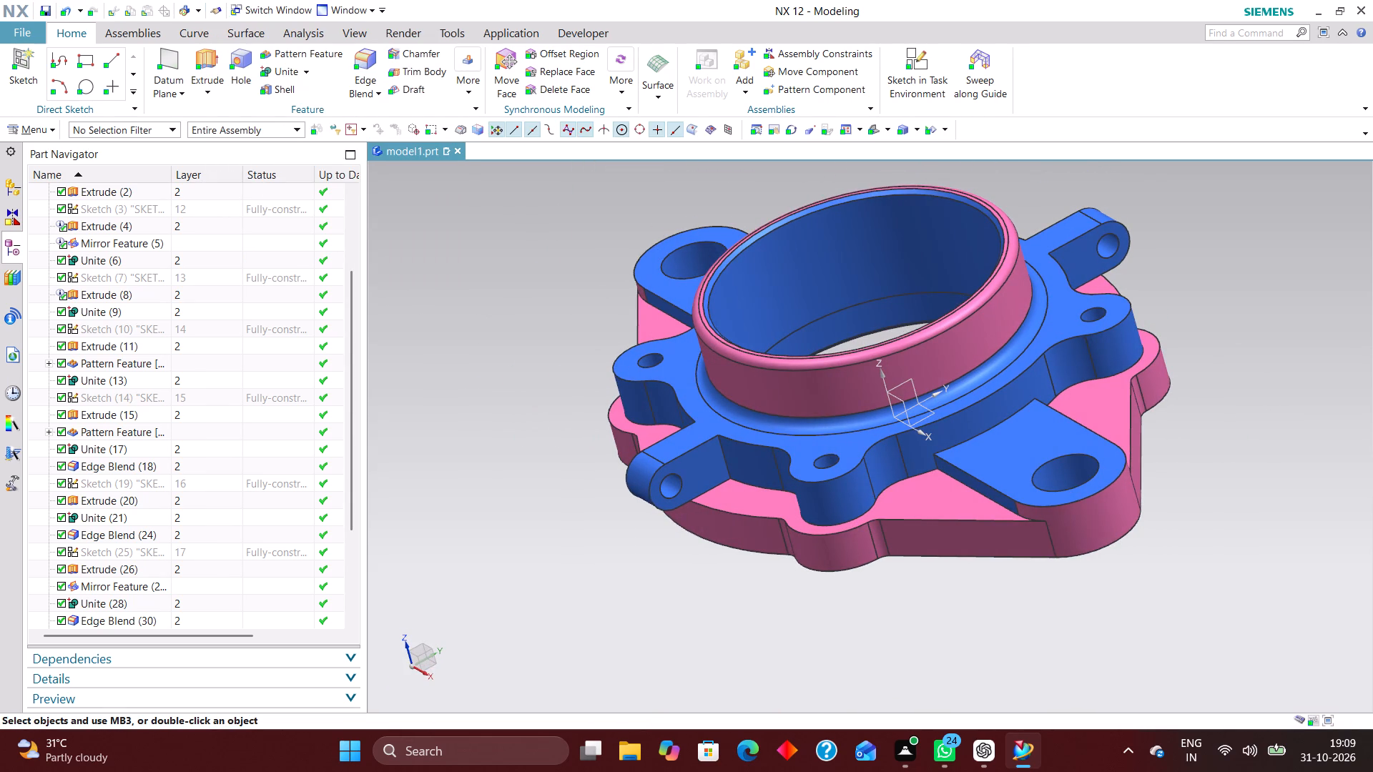
click(69, 8)
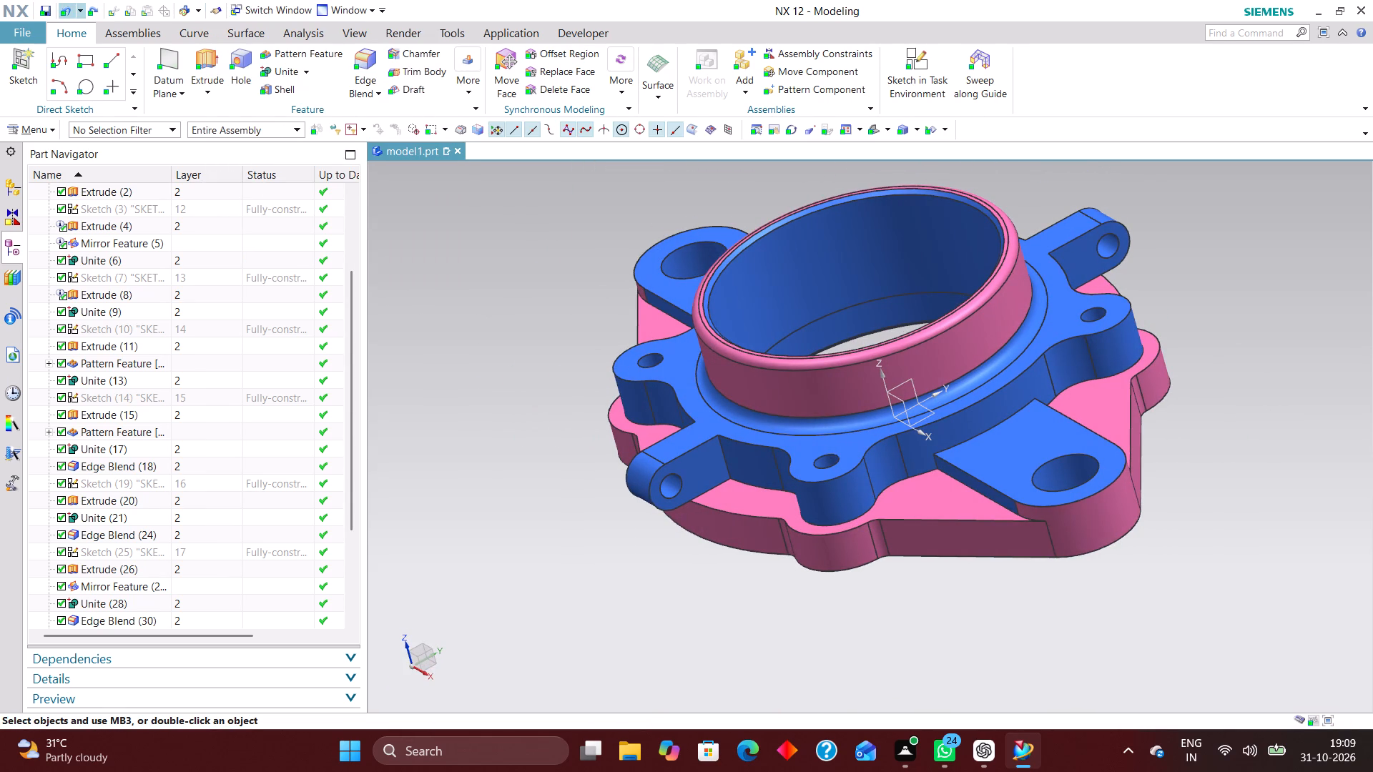
click(64, 15)
click(64, 14)
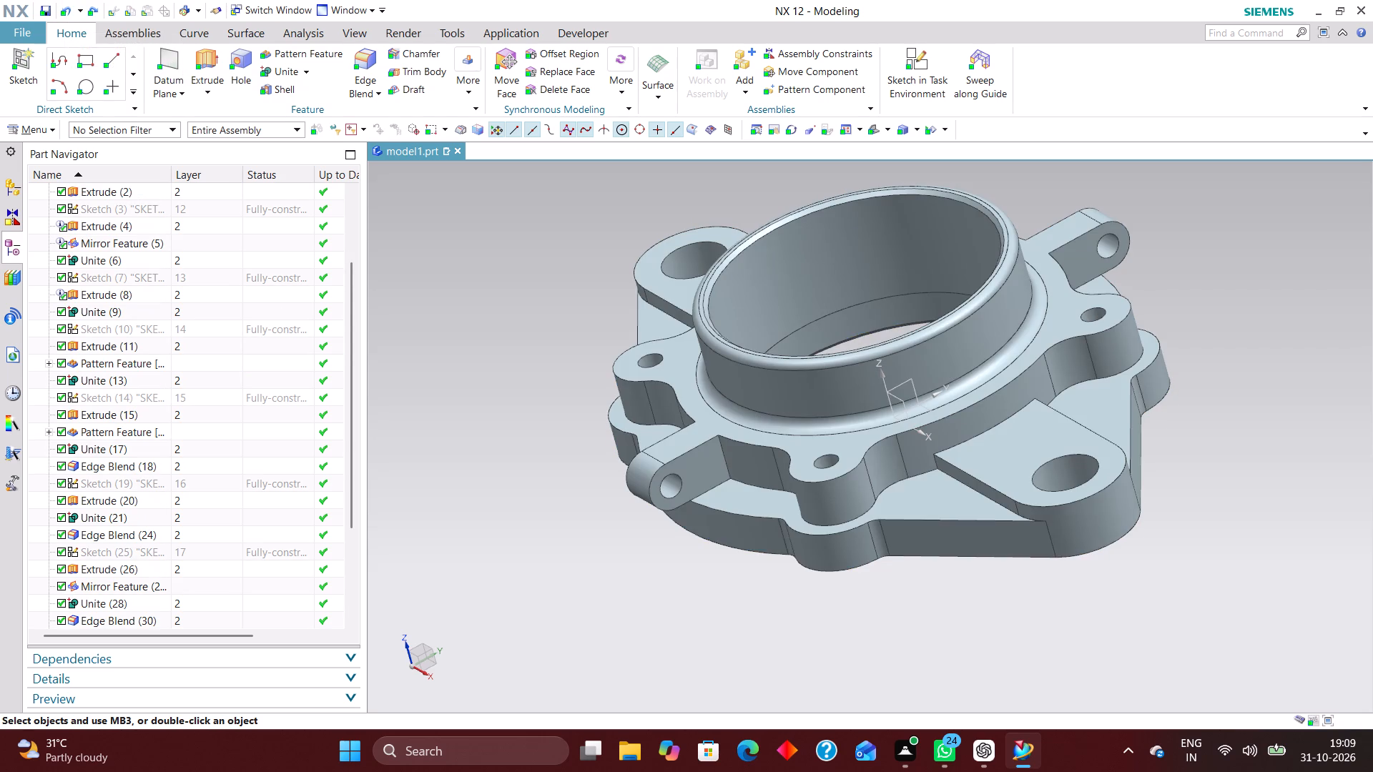
Create a new group containing the housing solid body, with unique membership and group display properties applied.
click(46, 127)
click(65, 237)
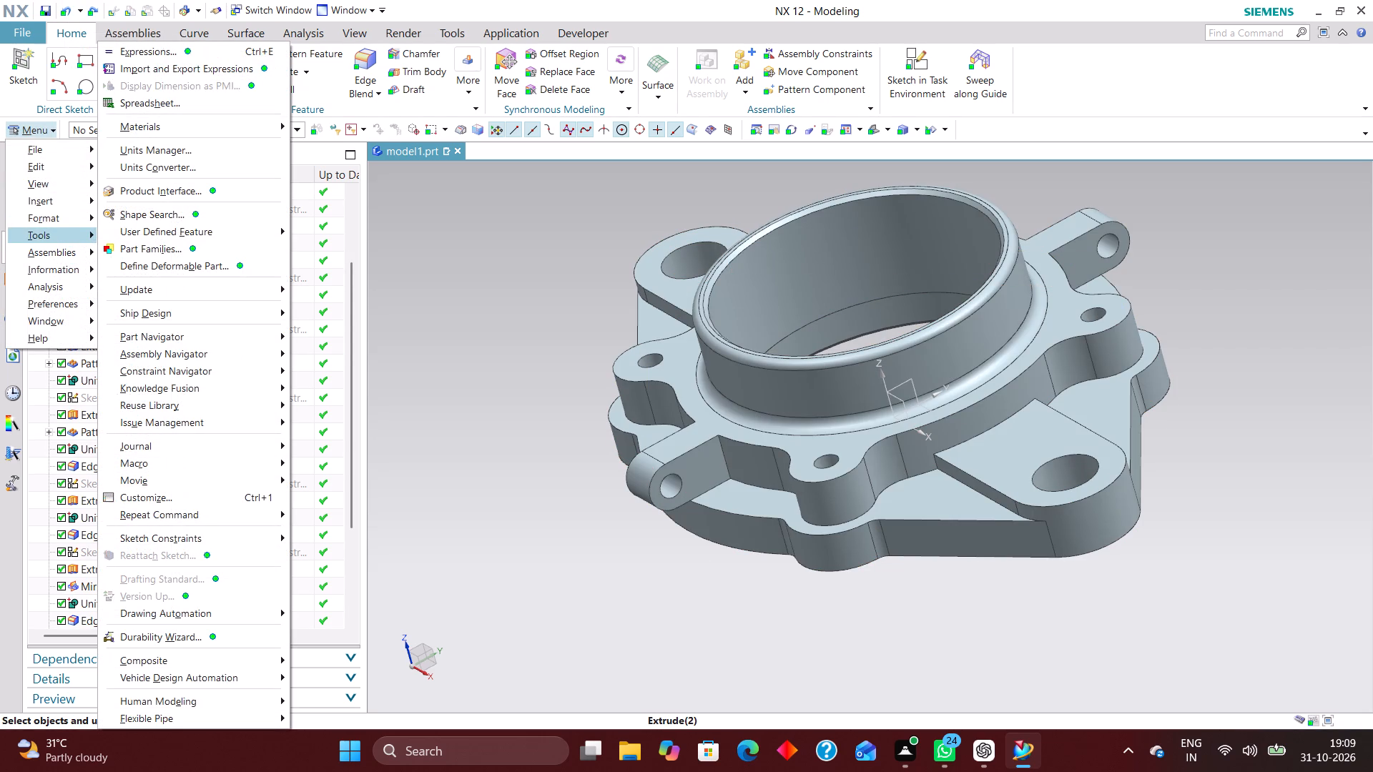
click(82, 224)
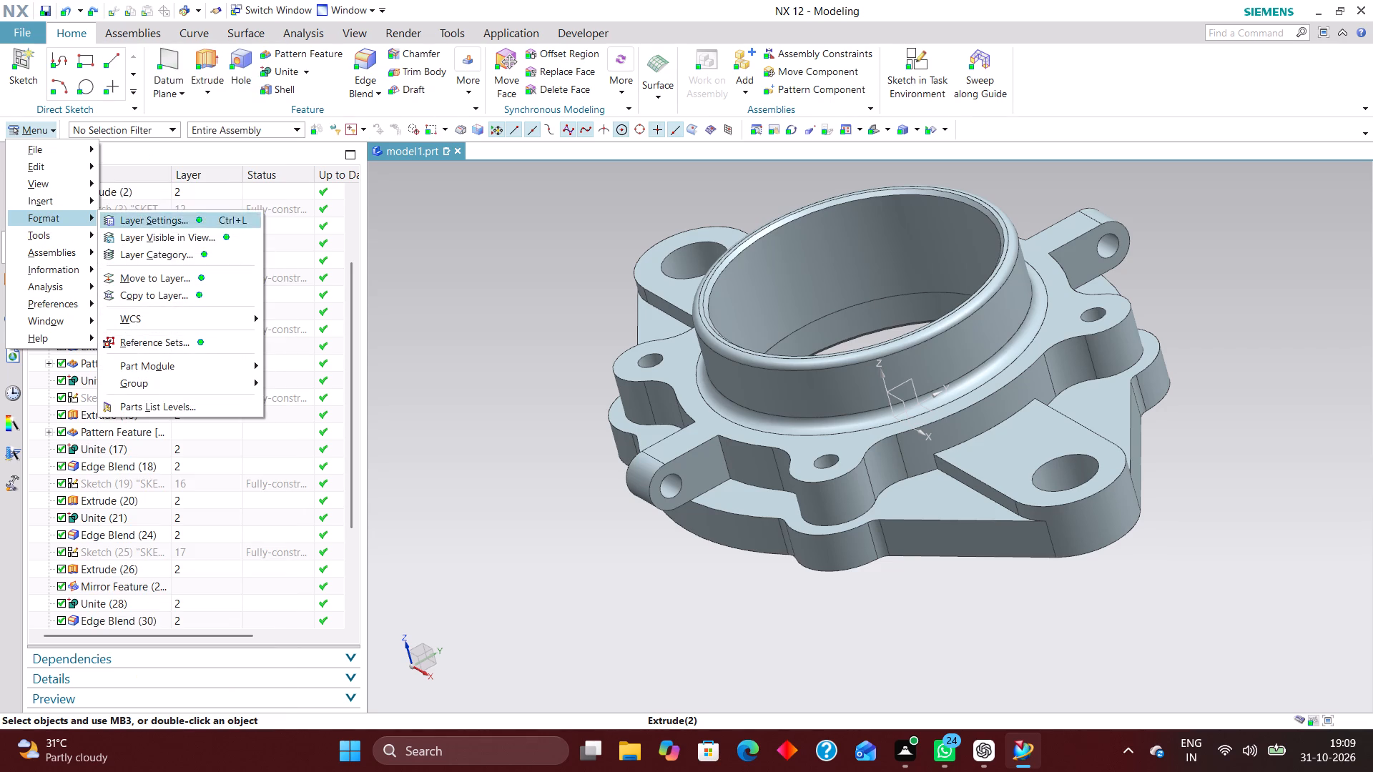
click(152, 379)
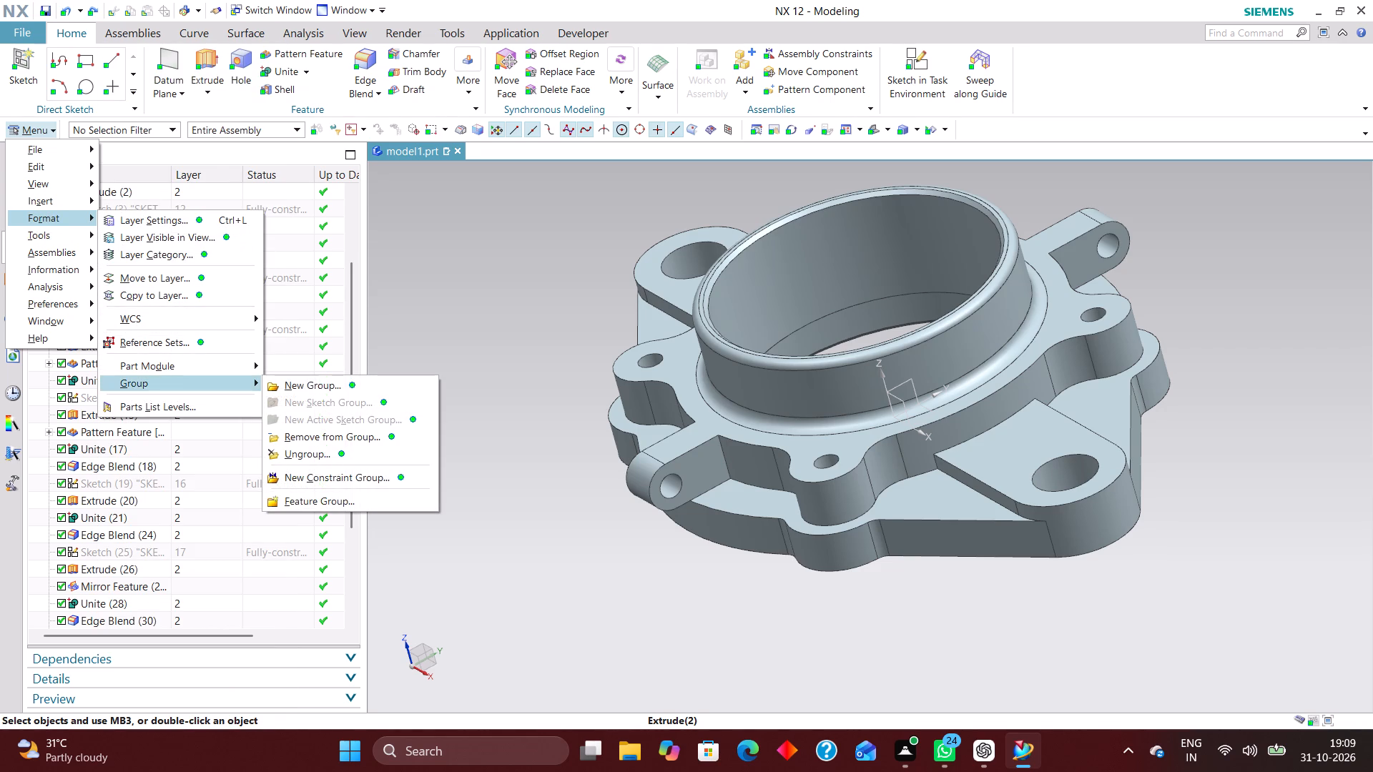
click(338, 391)
click(842, 425)
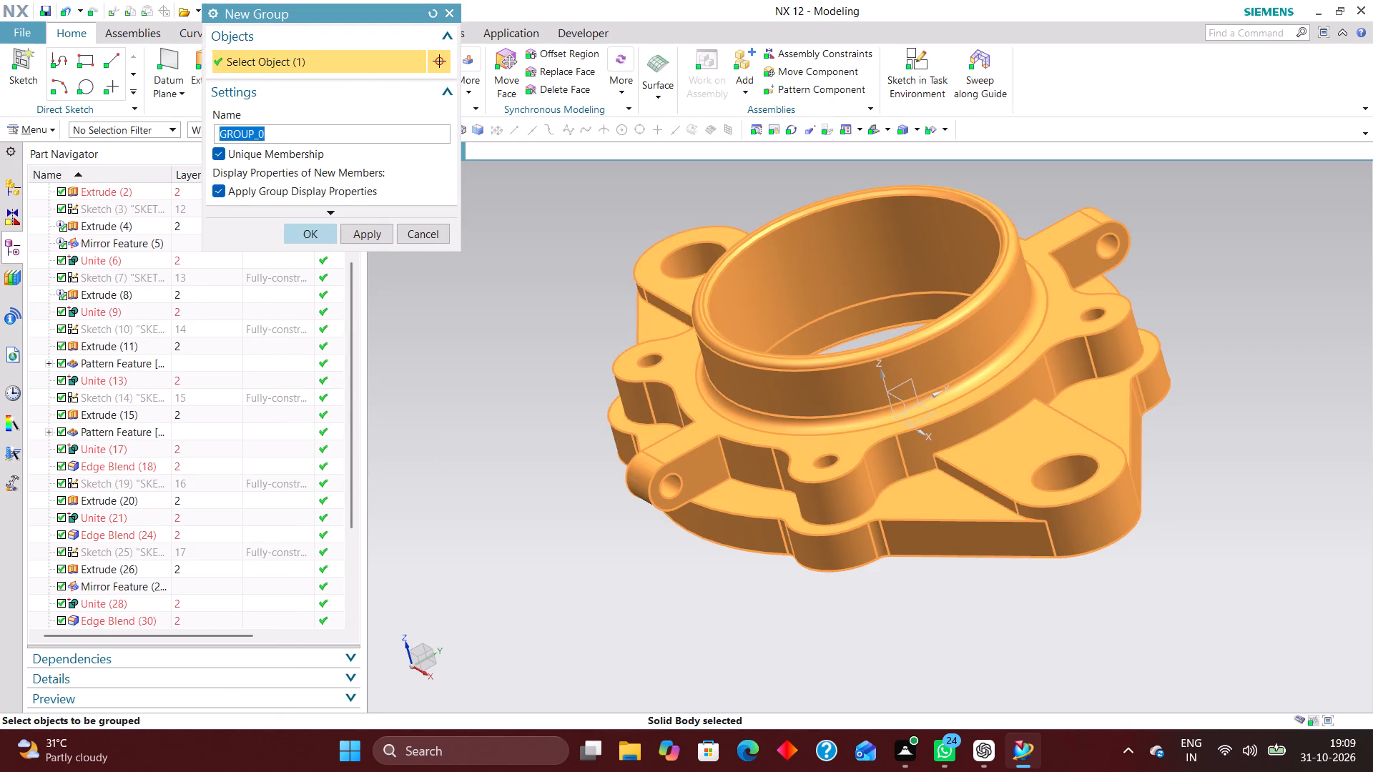
click(322, 236)
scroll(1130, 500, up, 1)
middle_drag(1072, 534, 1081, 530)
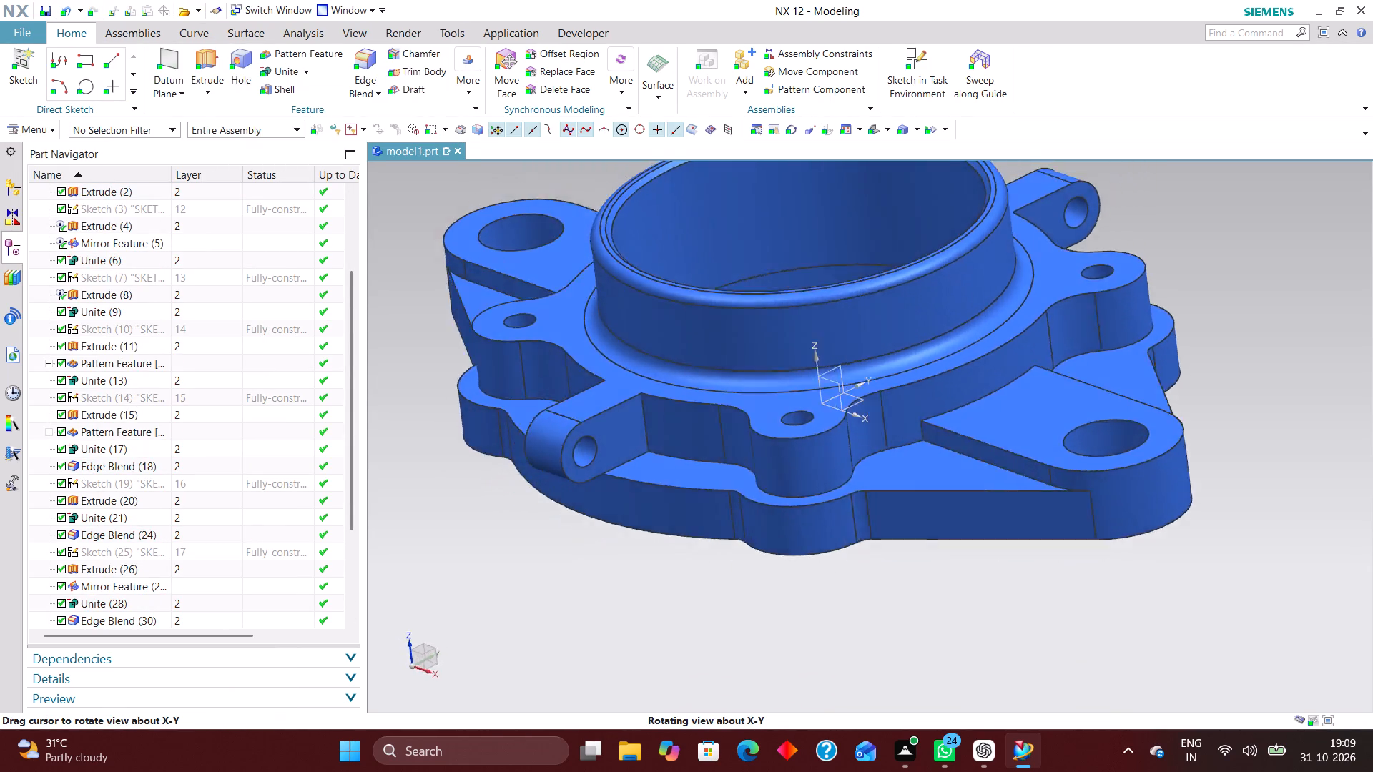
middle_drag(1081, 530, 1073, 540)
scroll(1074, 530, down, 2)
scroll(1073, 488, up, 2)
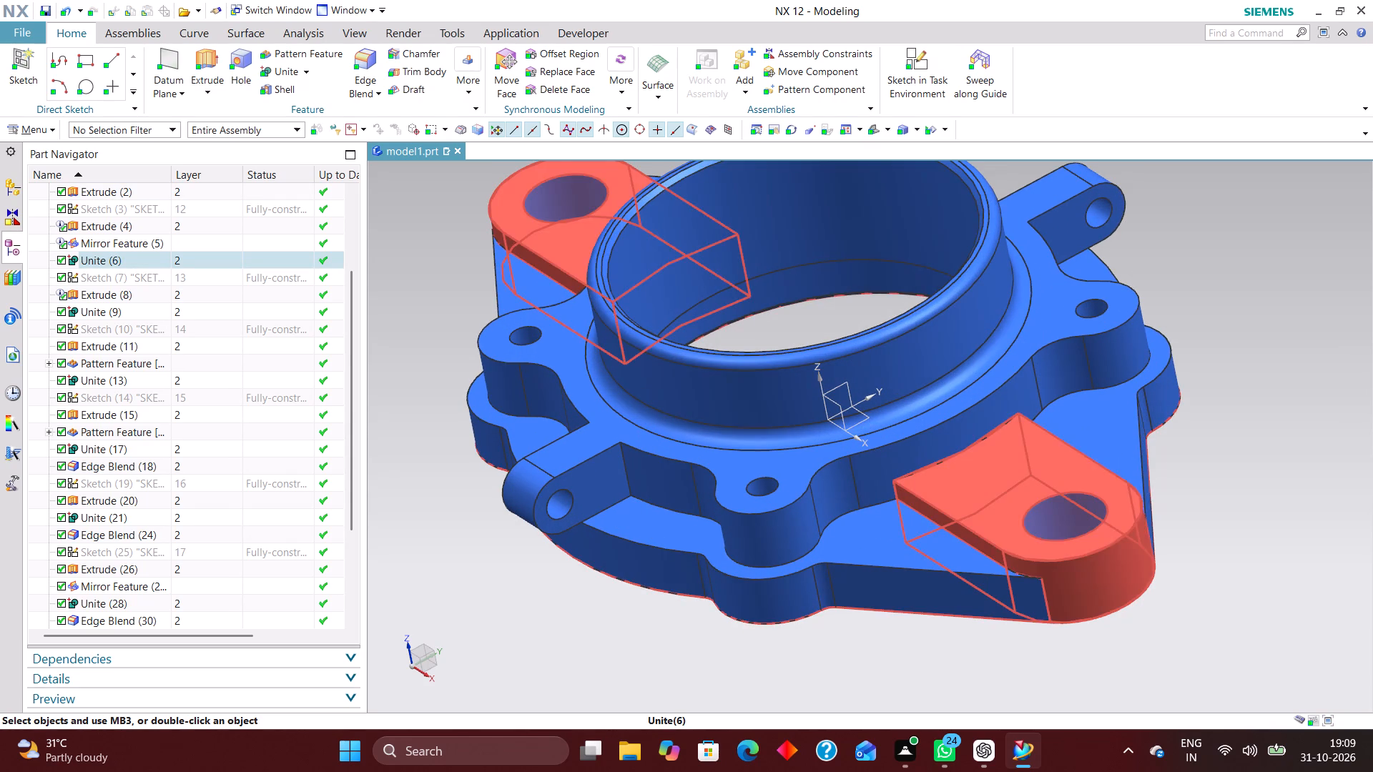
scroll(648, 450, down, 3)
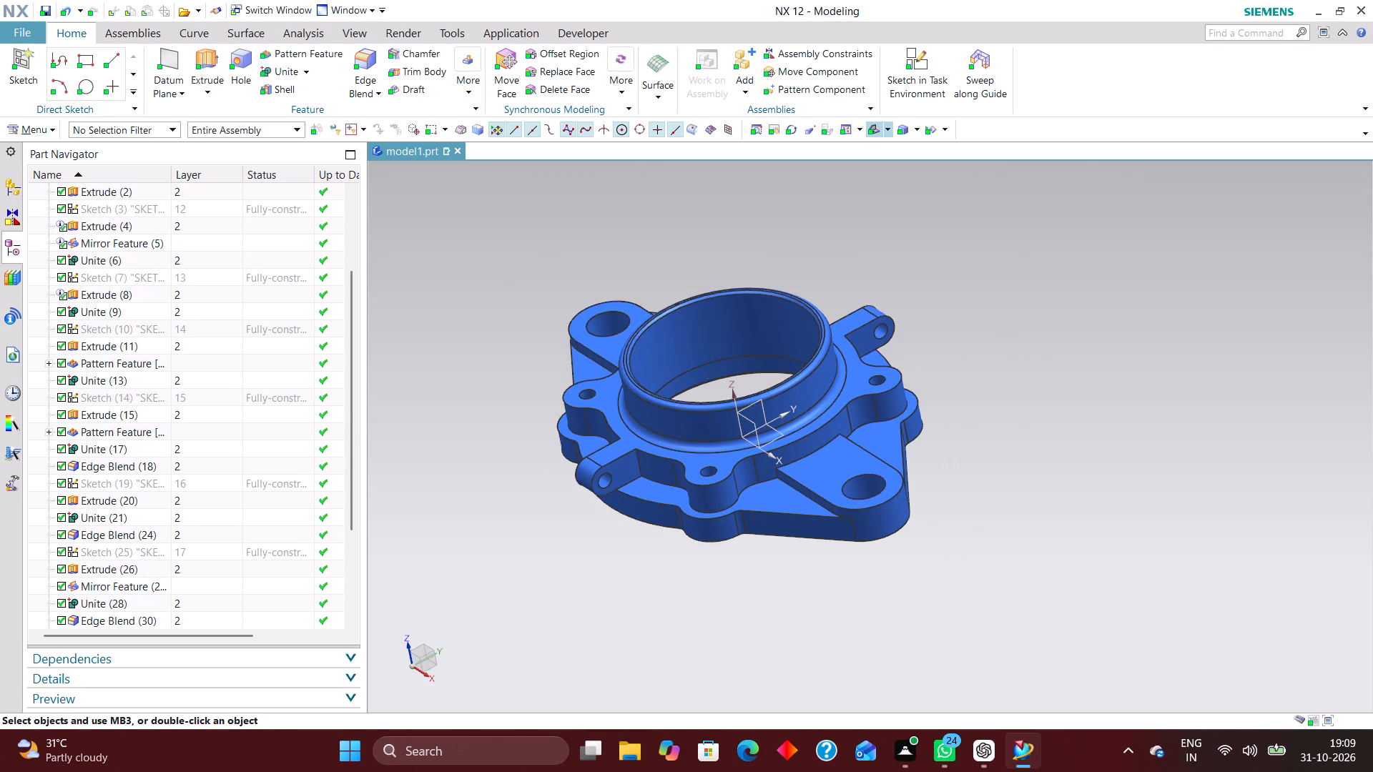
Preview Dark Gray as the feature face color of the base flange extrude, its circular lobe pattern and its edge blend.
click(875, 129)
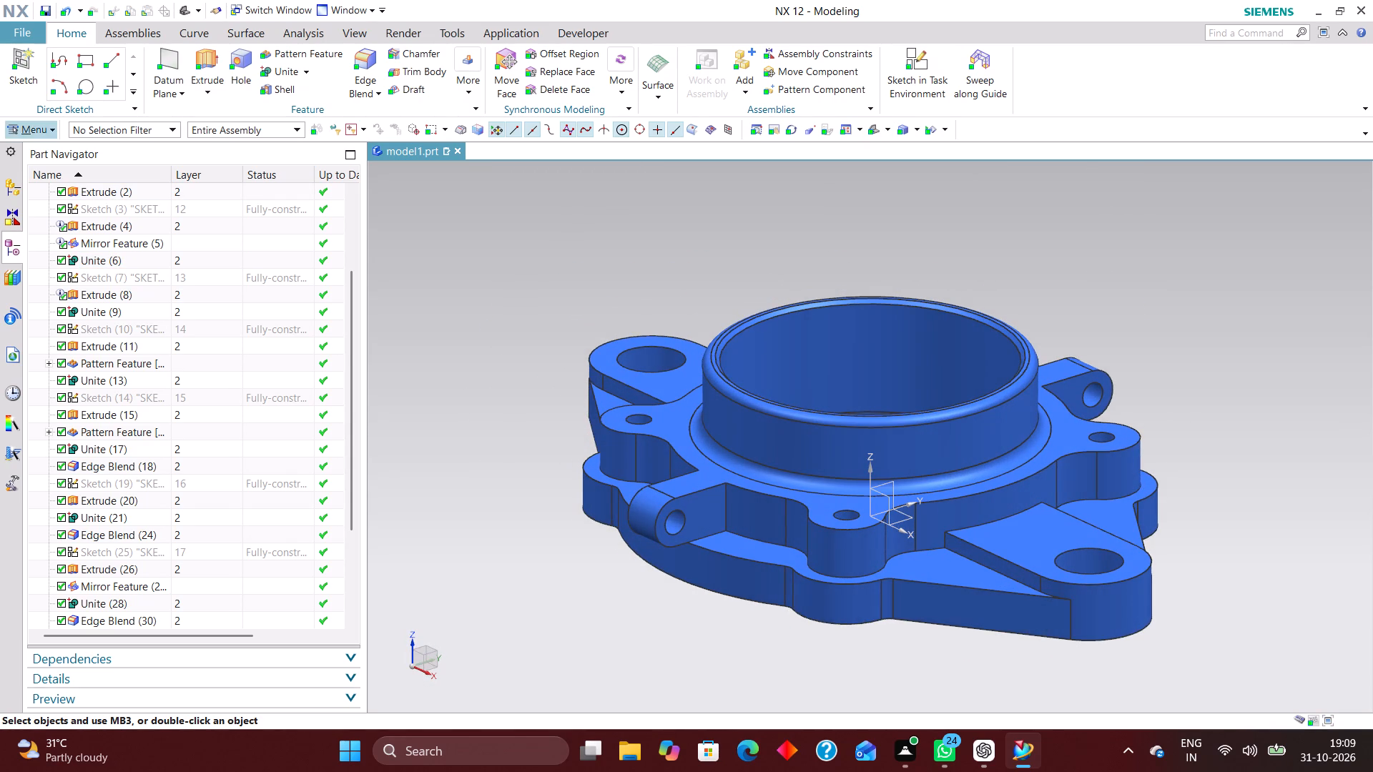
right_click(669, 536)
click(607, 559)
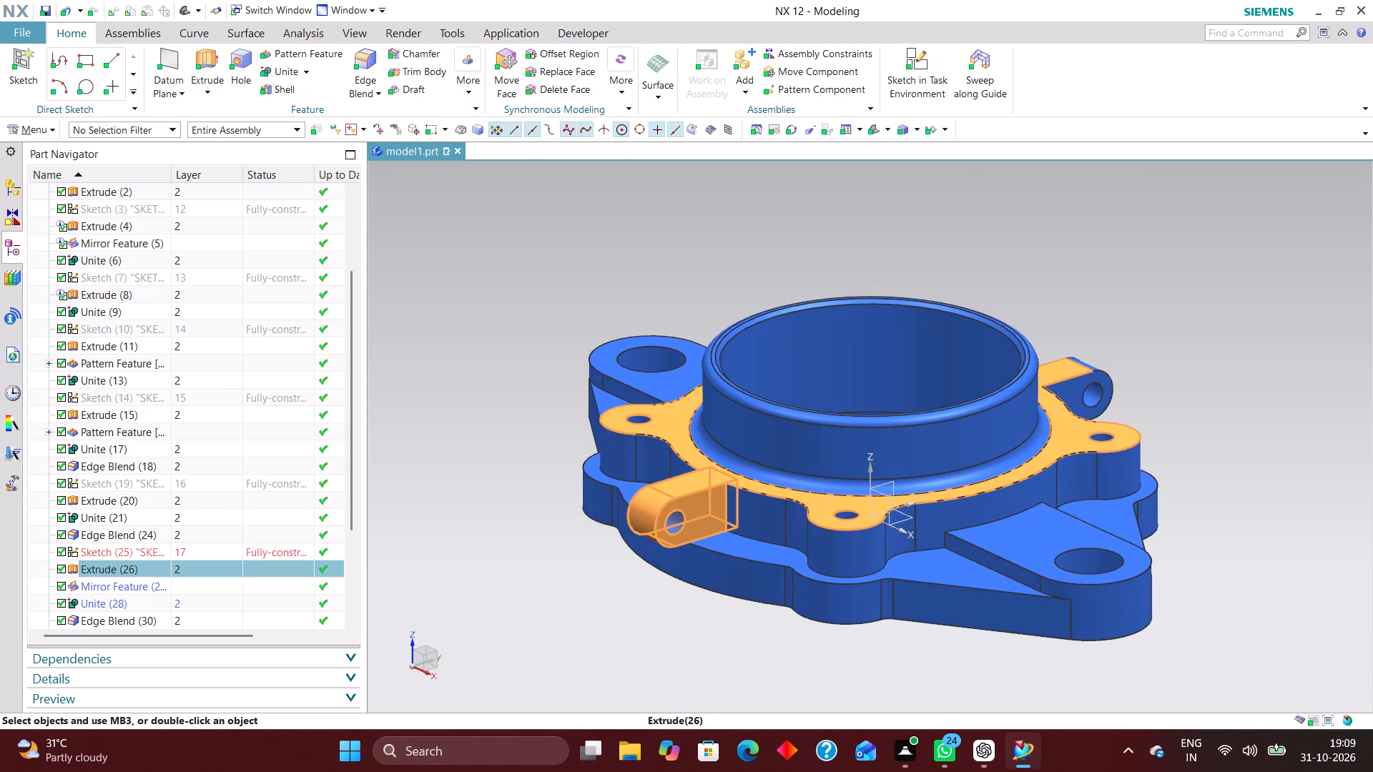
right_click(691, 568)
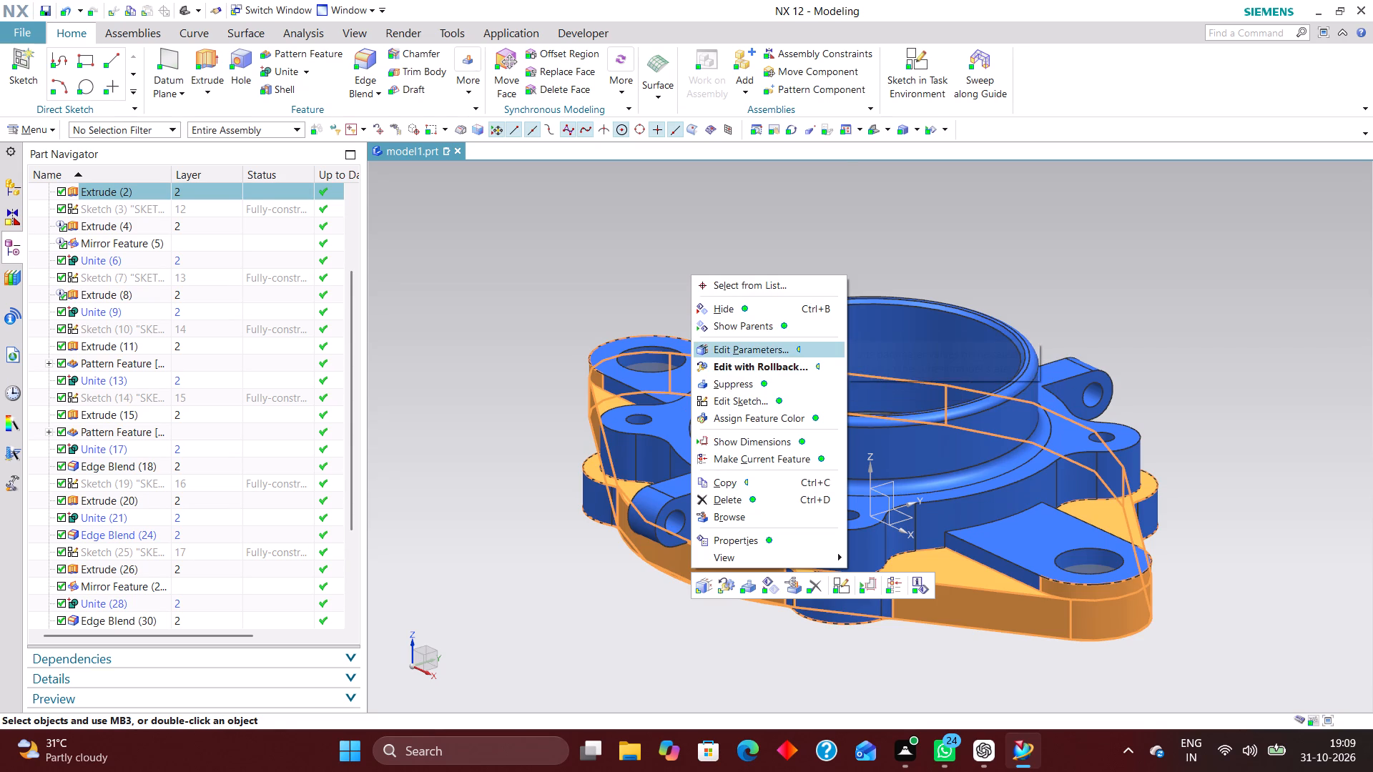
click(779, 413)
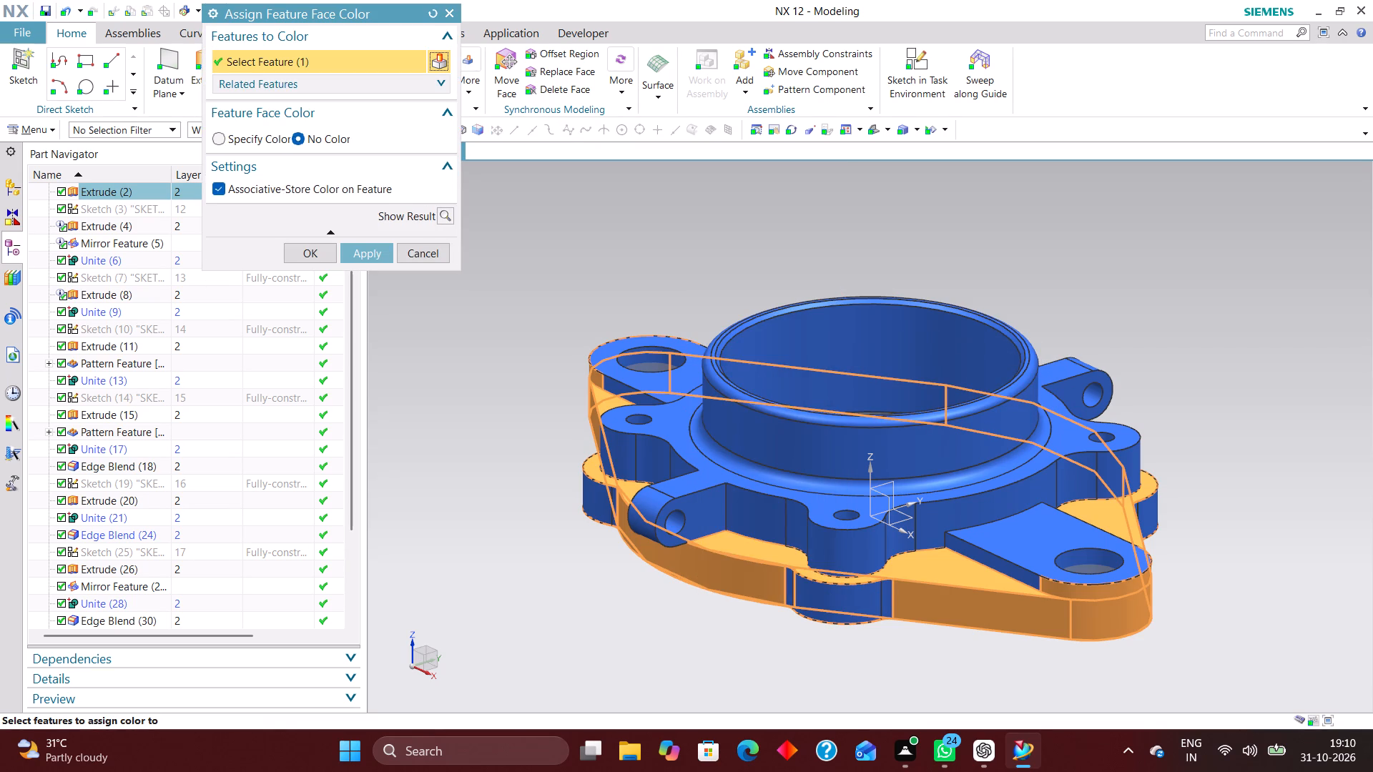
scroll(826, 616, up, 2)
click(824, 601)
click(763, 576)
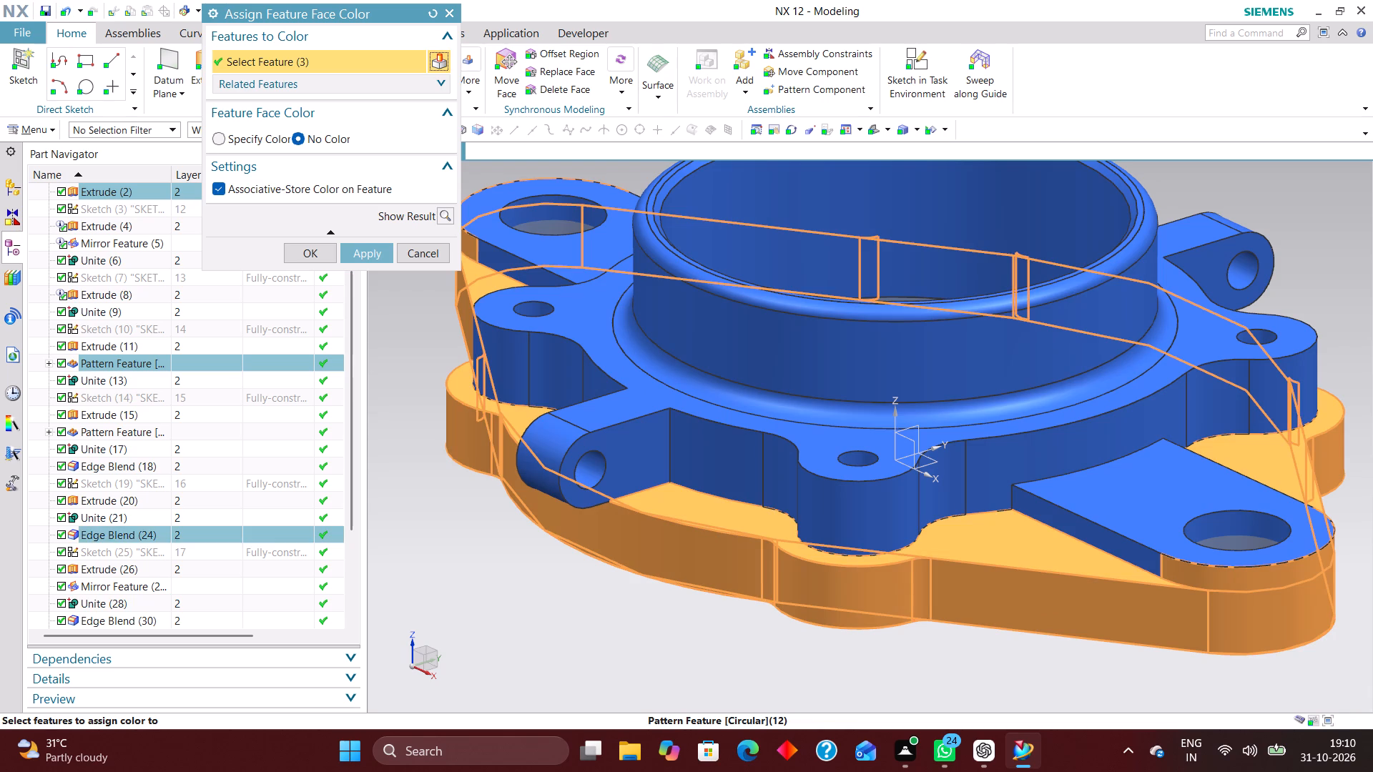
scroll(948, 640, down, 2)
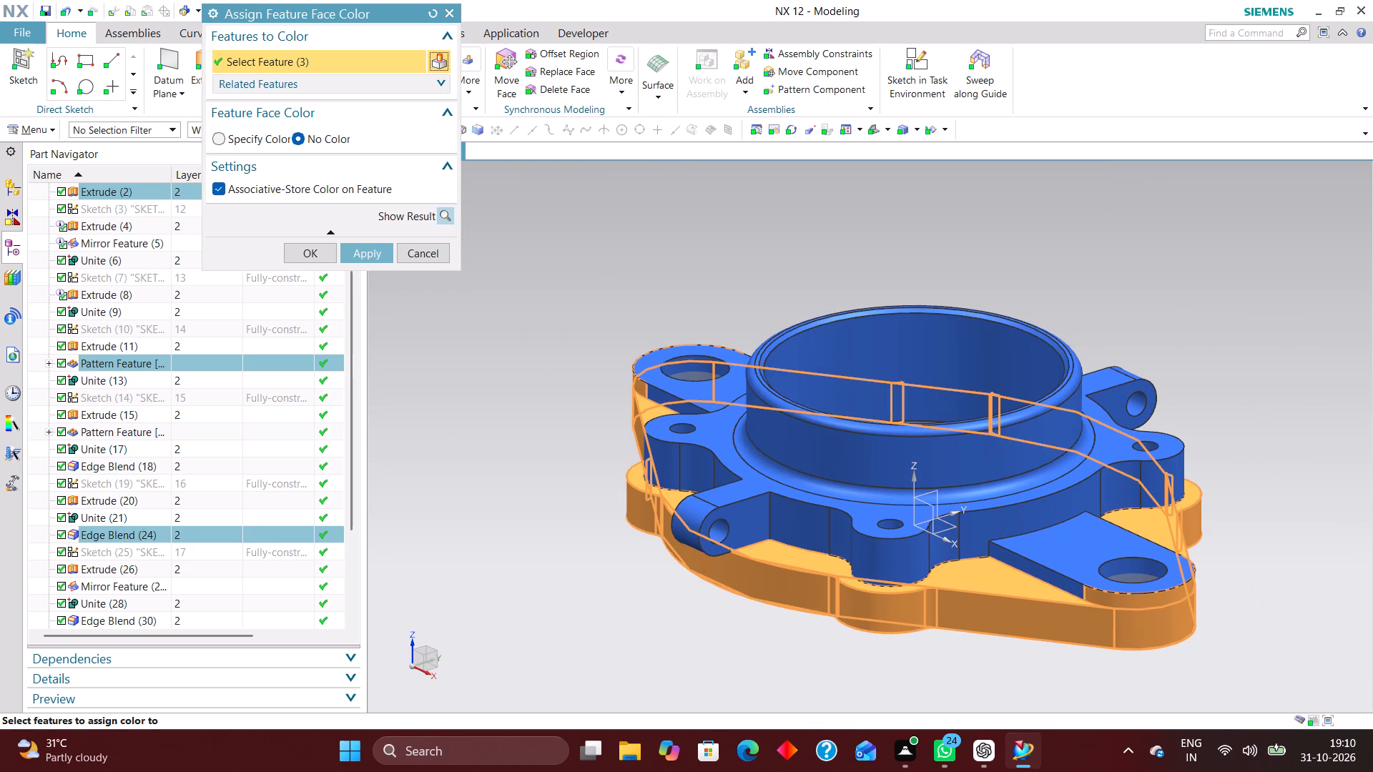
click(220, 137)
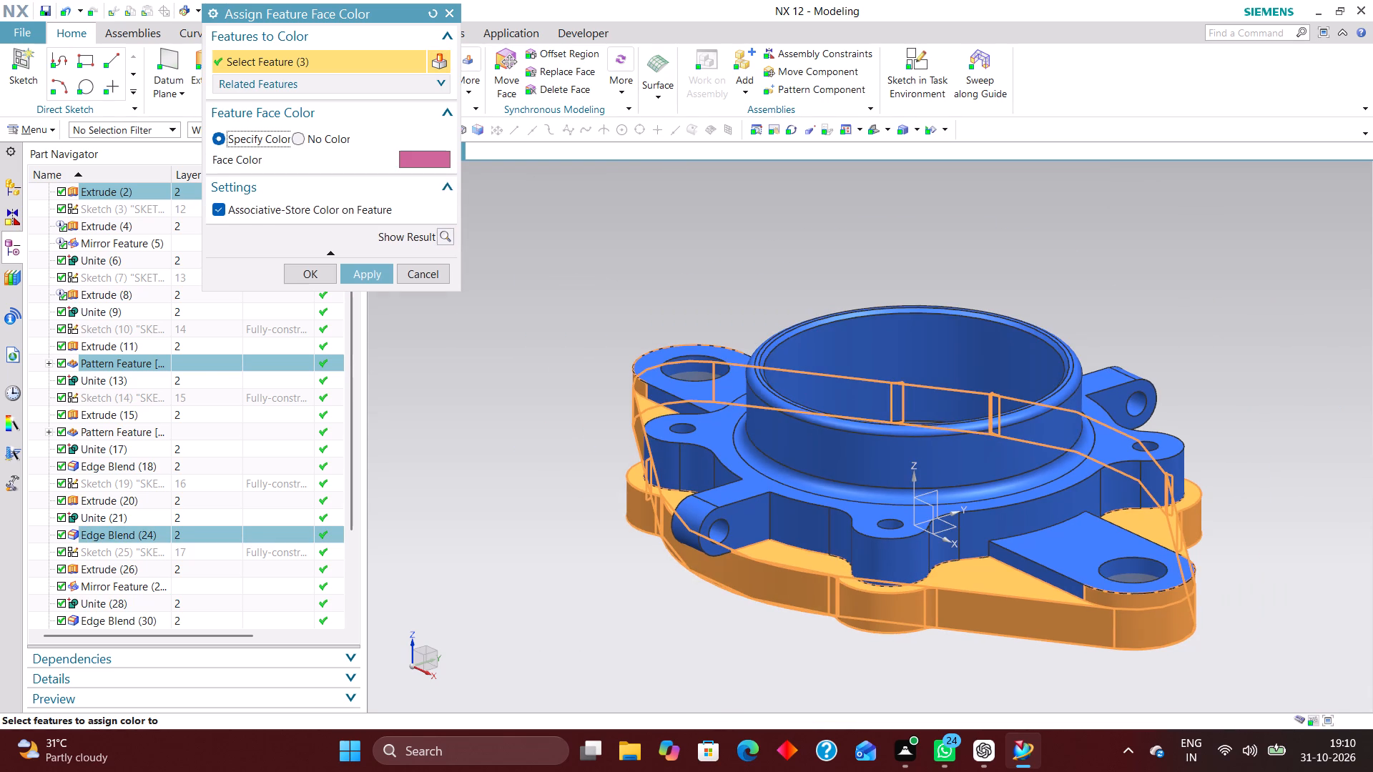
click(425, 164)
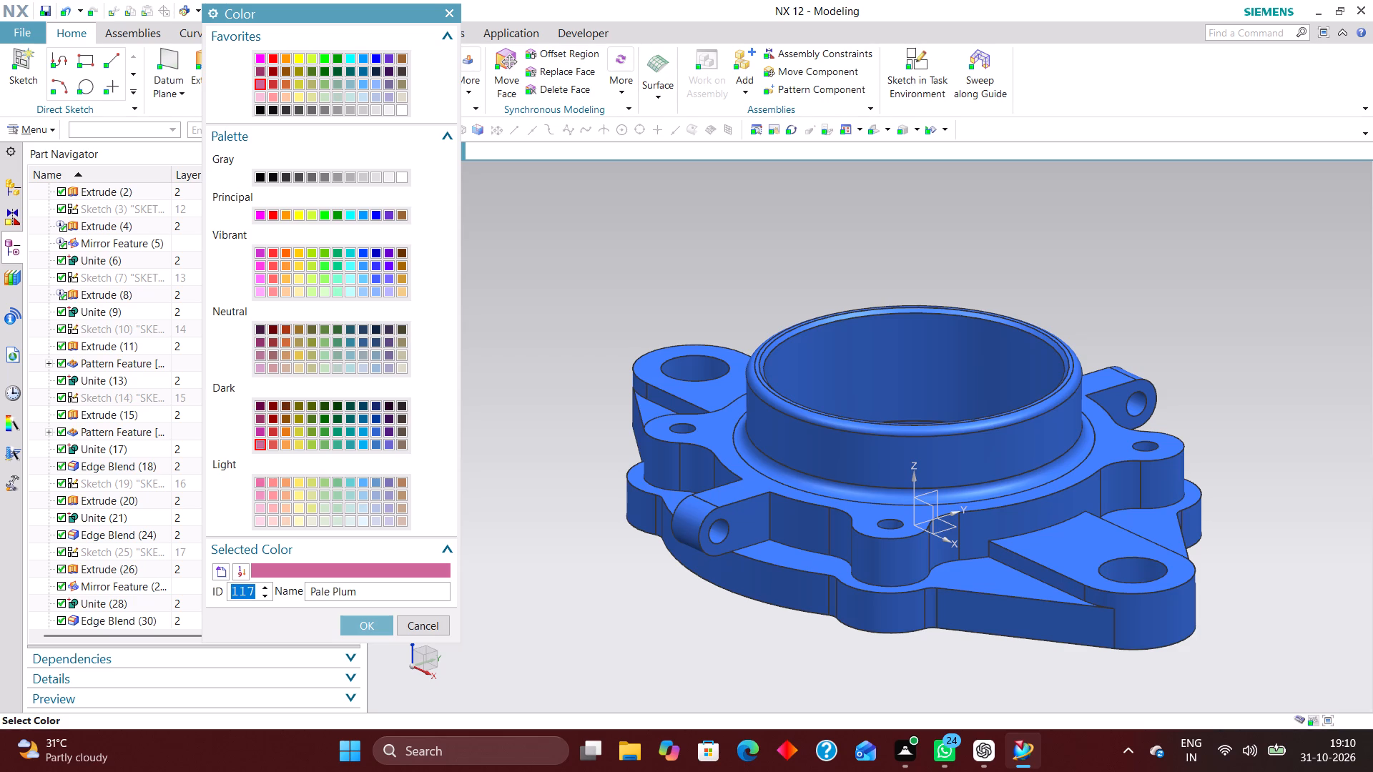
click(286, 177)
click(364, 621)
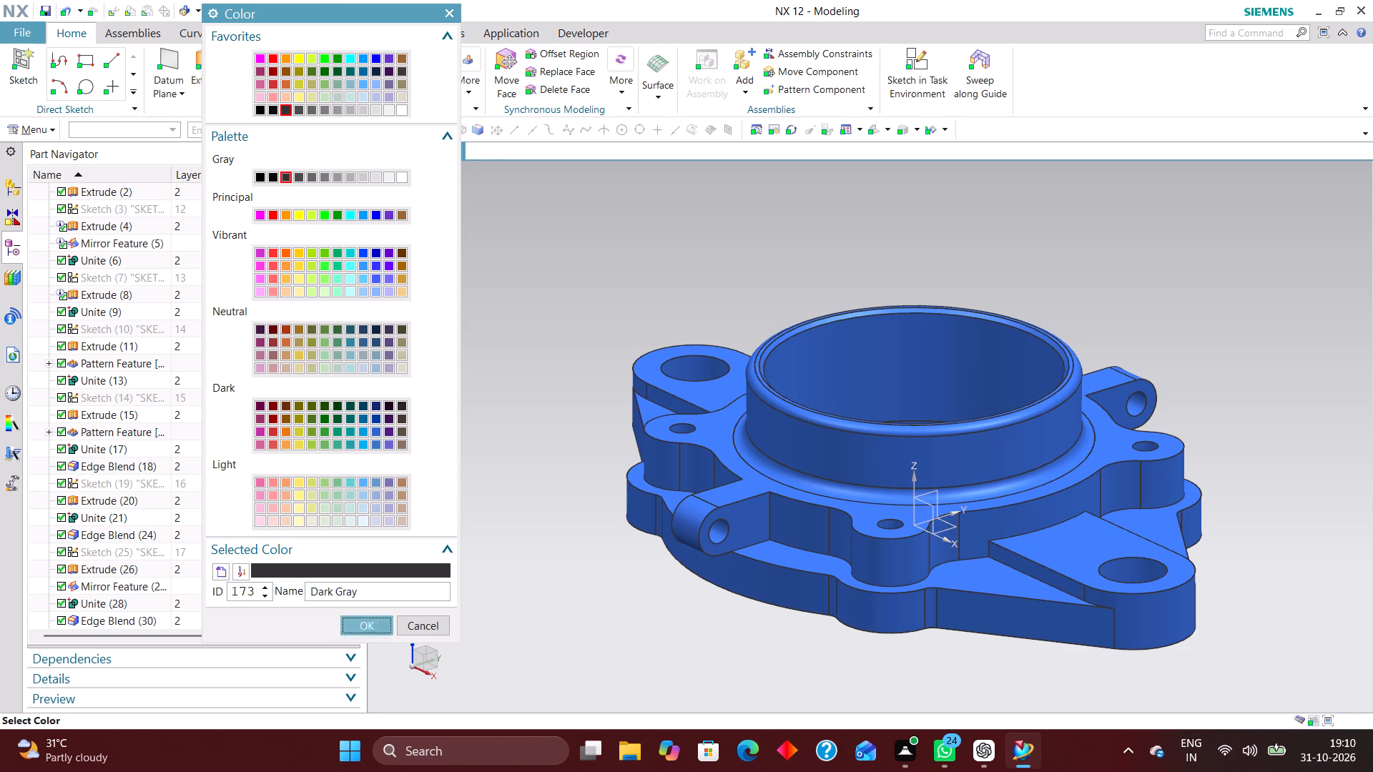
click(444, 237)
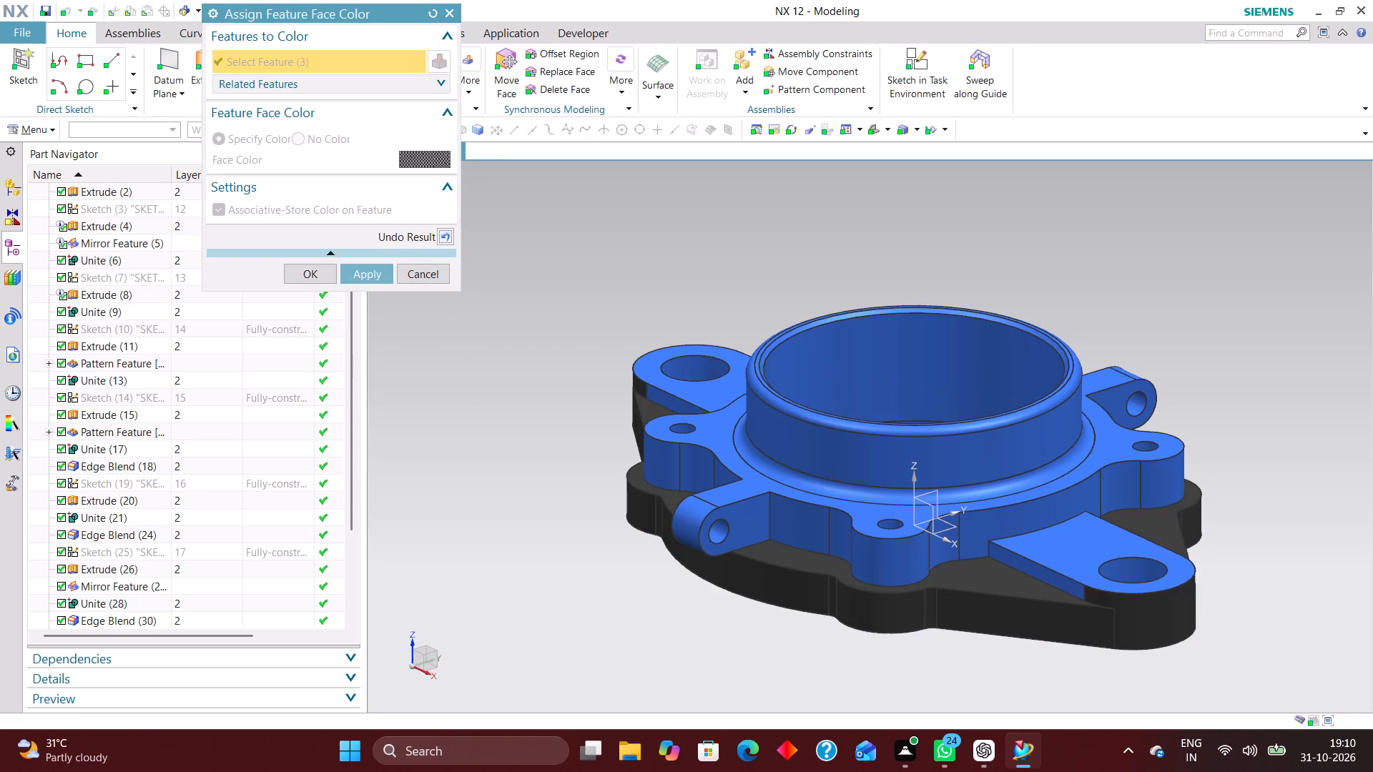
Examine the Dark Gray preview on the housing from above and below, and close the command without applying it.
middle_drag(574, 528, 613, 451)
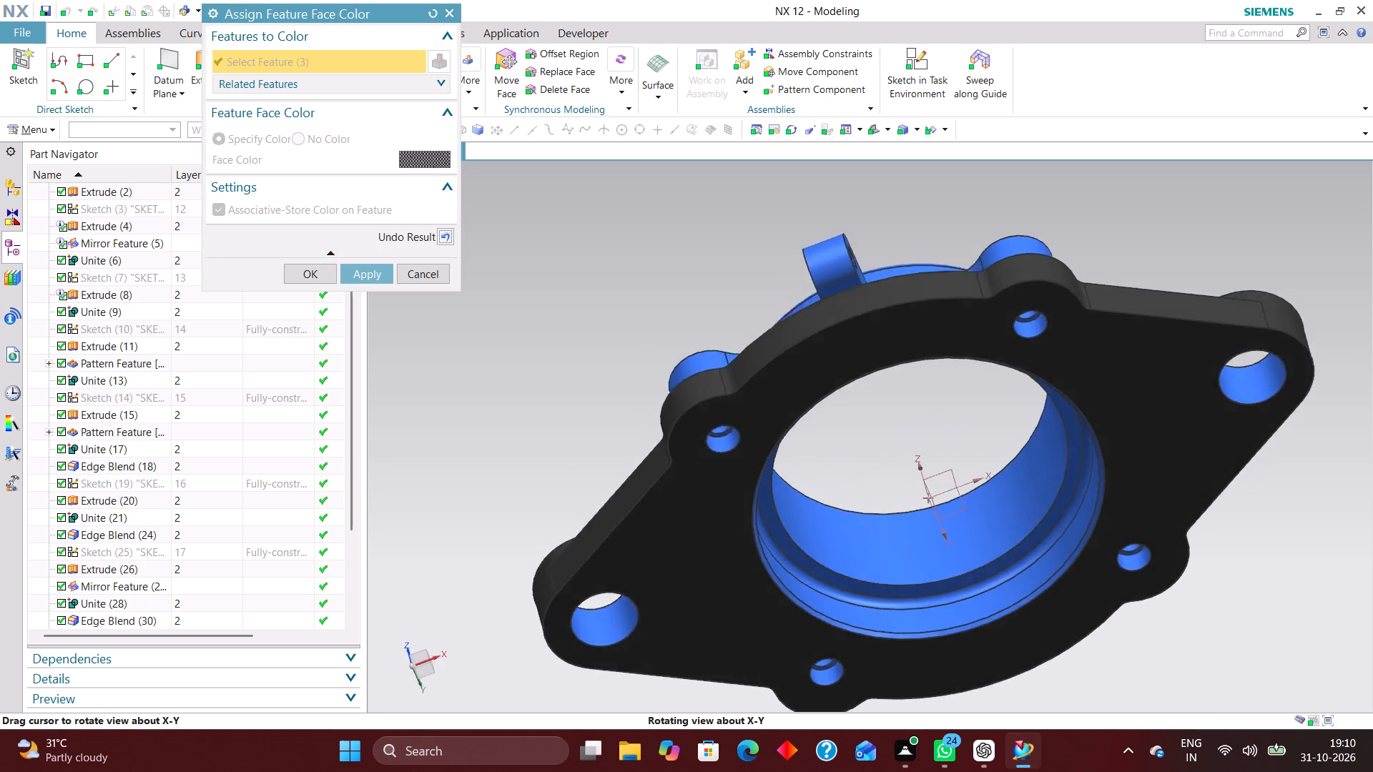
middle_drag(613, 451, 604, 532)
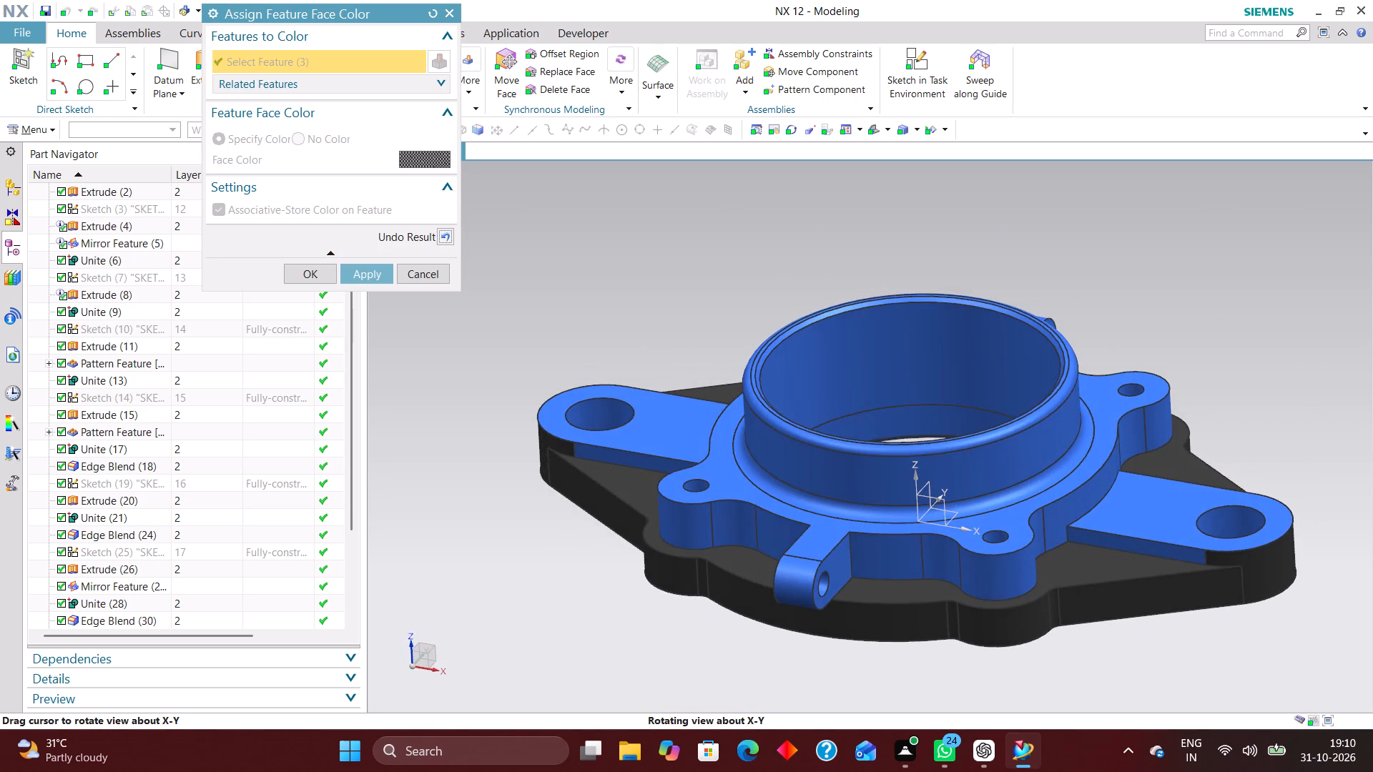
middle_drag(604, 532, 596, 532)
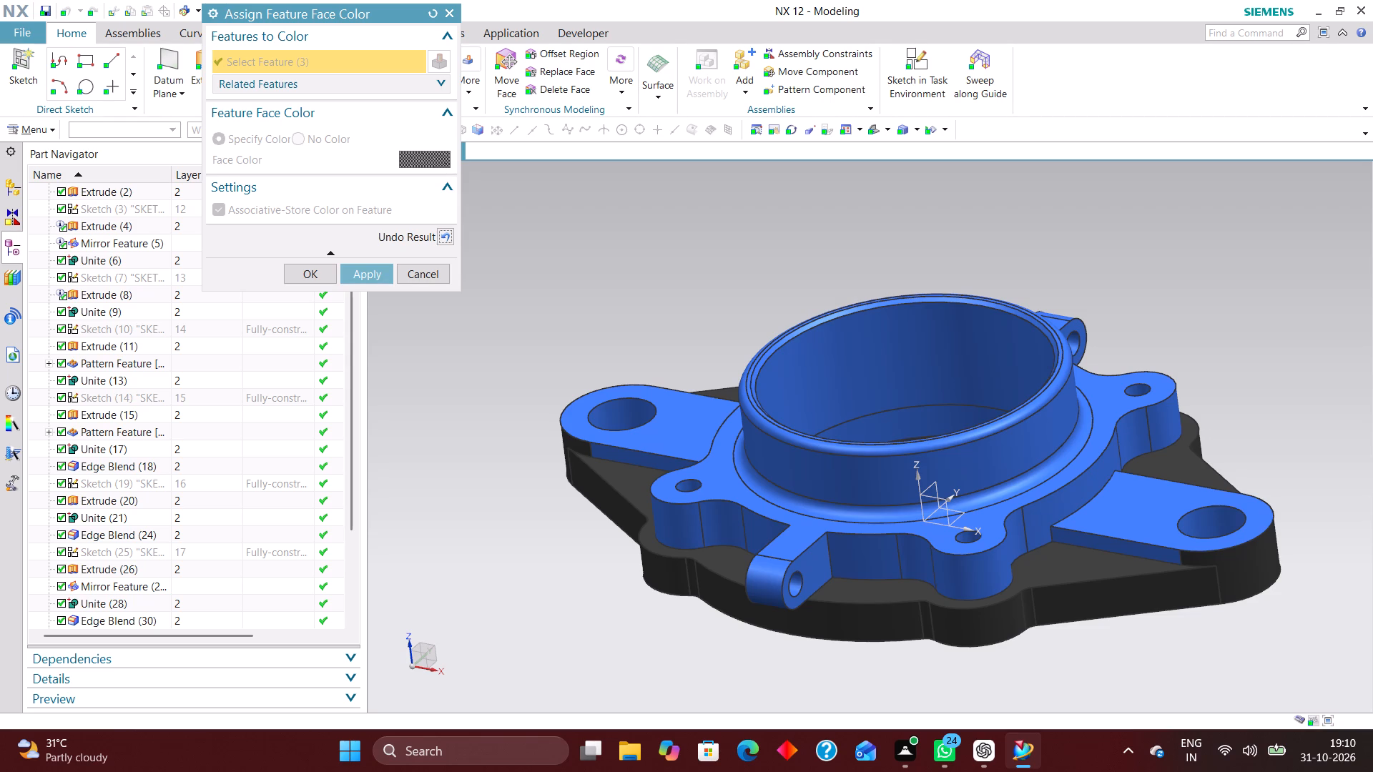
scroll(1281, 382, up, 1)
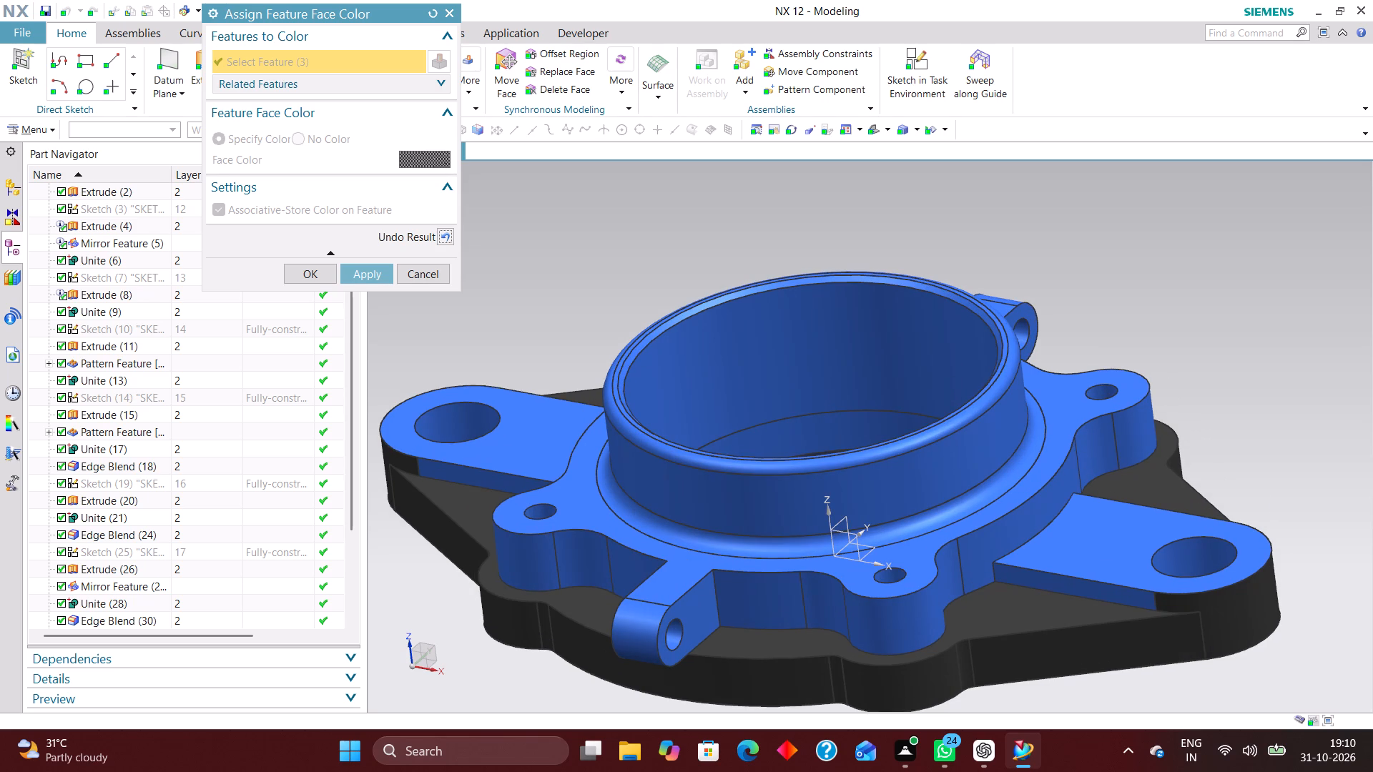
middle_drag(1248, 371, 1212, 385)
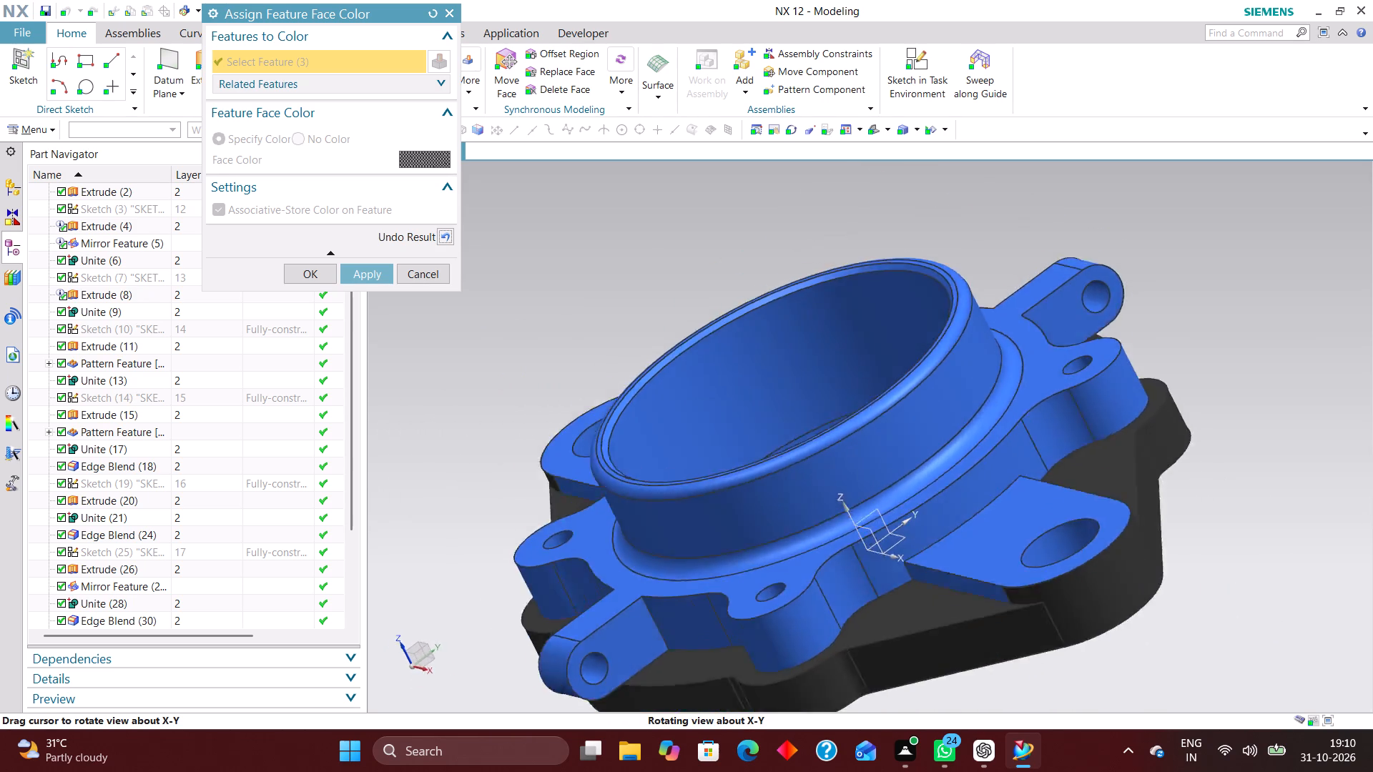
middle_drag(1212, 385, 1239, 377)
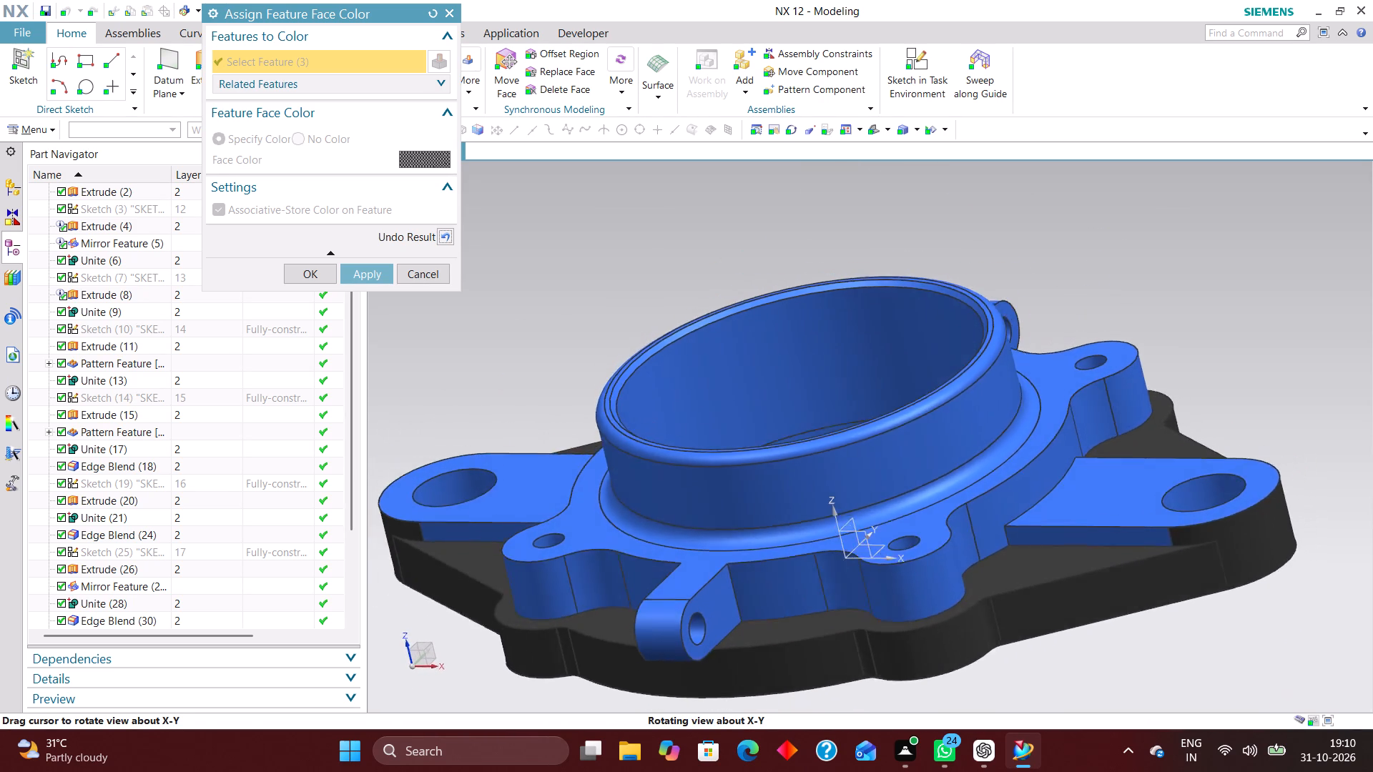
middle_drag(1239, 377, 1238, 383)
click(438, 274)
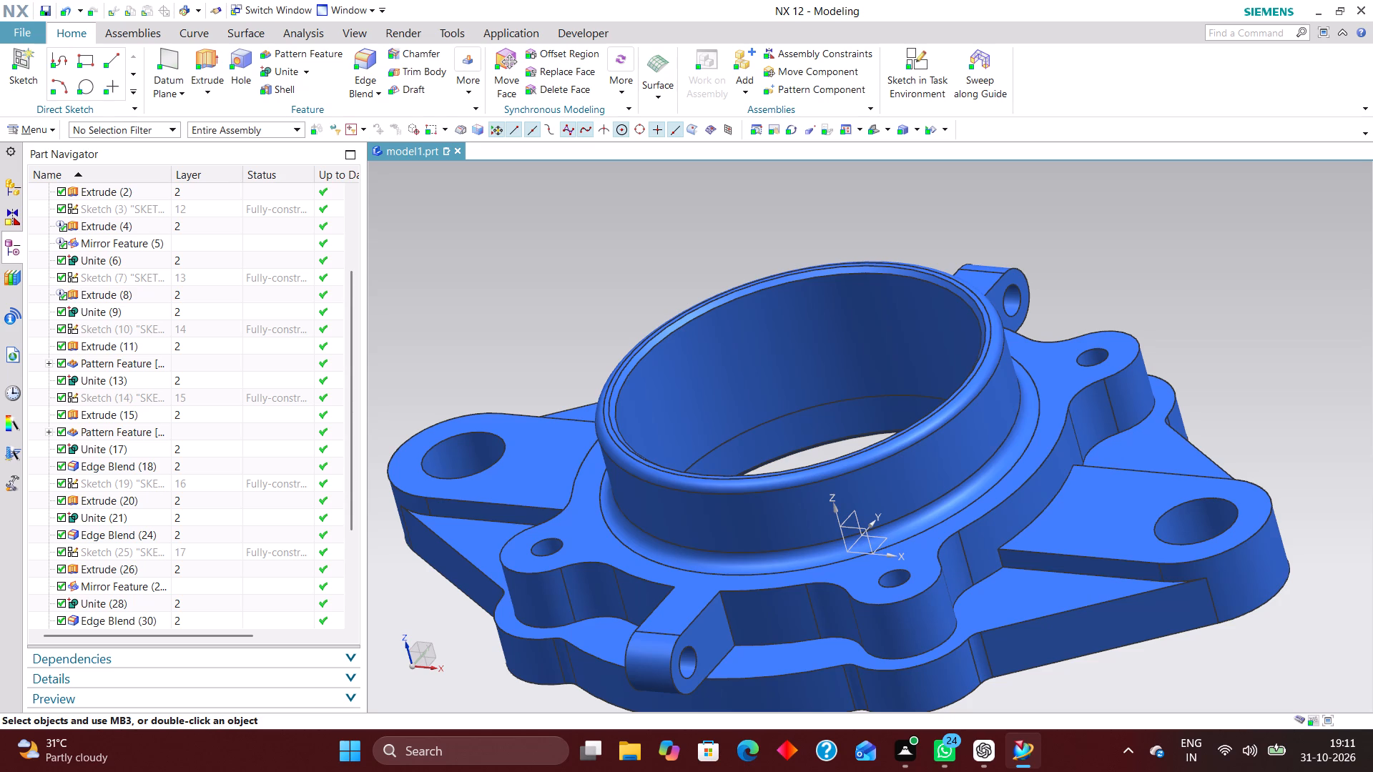
Start assigning a feature face color to the base flange extrude, its lobe extrude, the circular lobe pattern and the flange's edge blend.
click(876, 129)
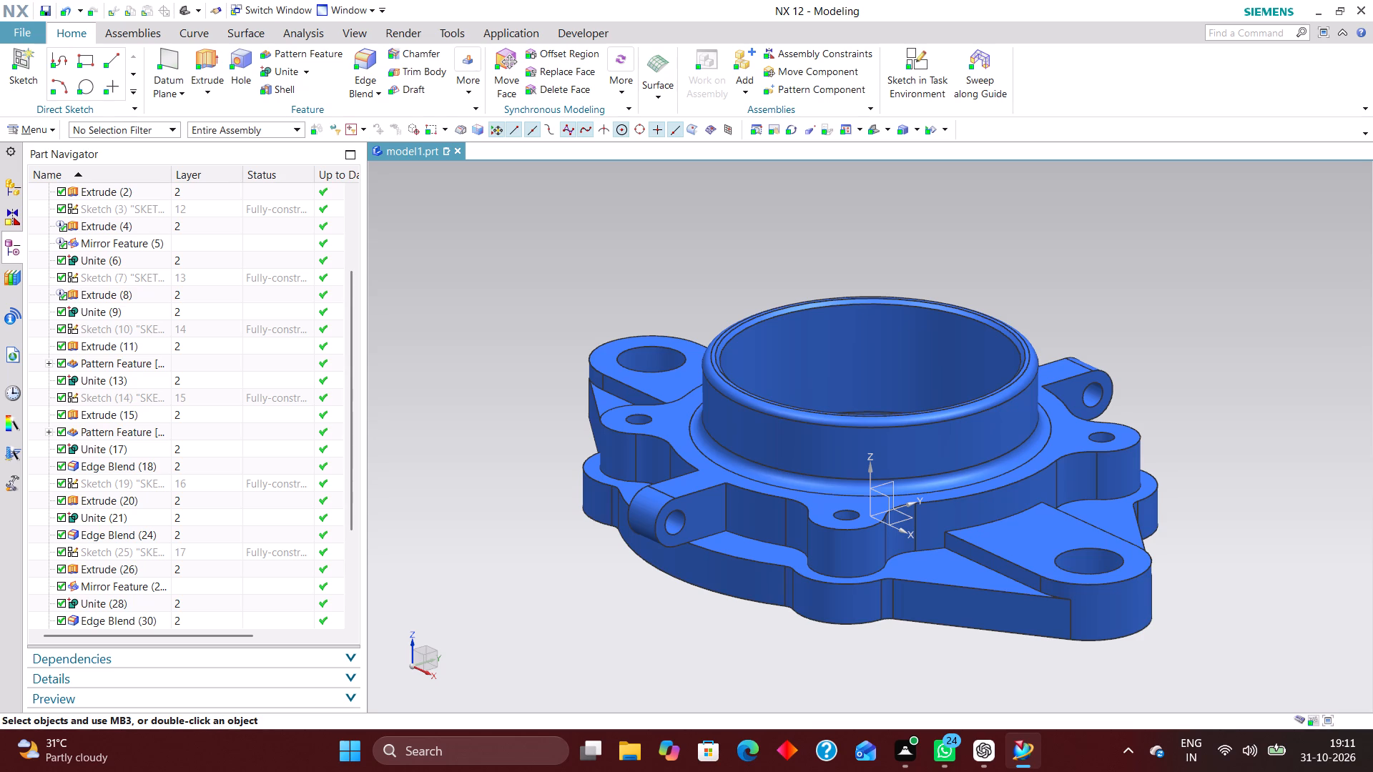
scroll(1094, 345, down, 1)
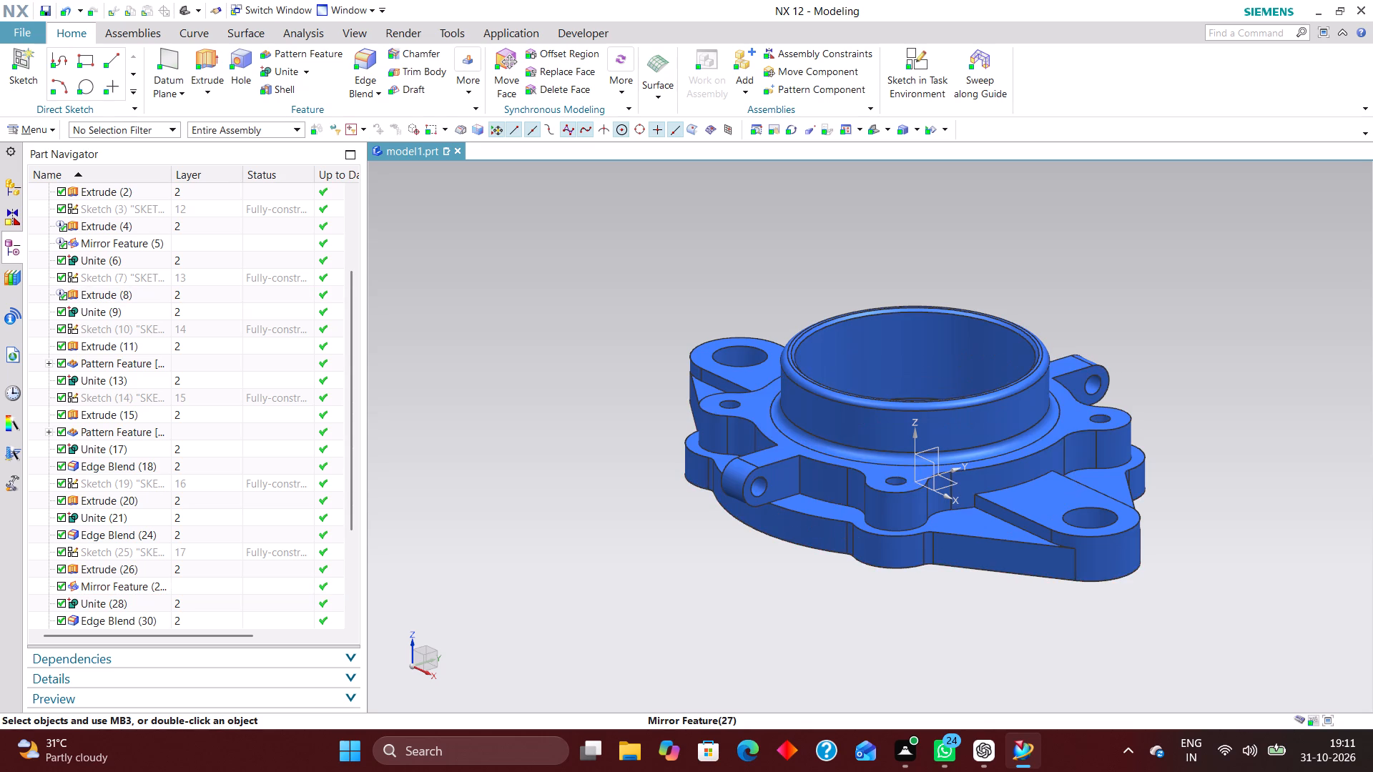
right_click(821, 546)
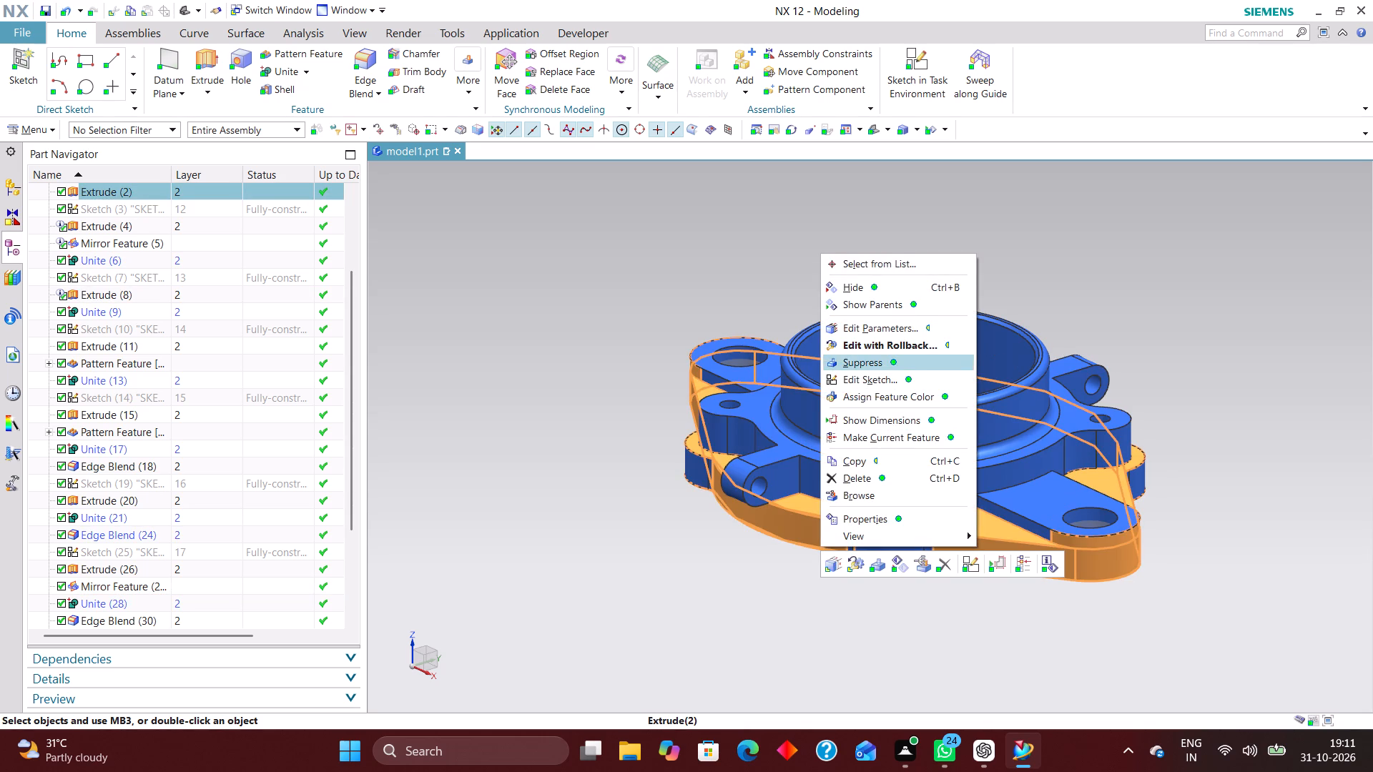
click(897, 400)
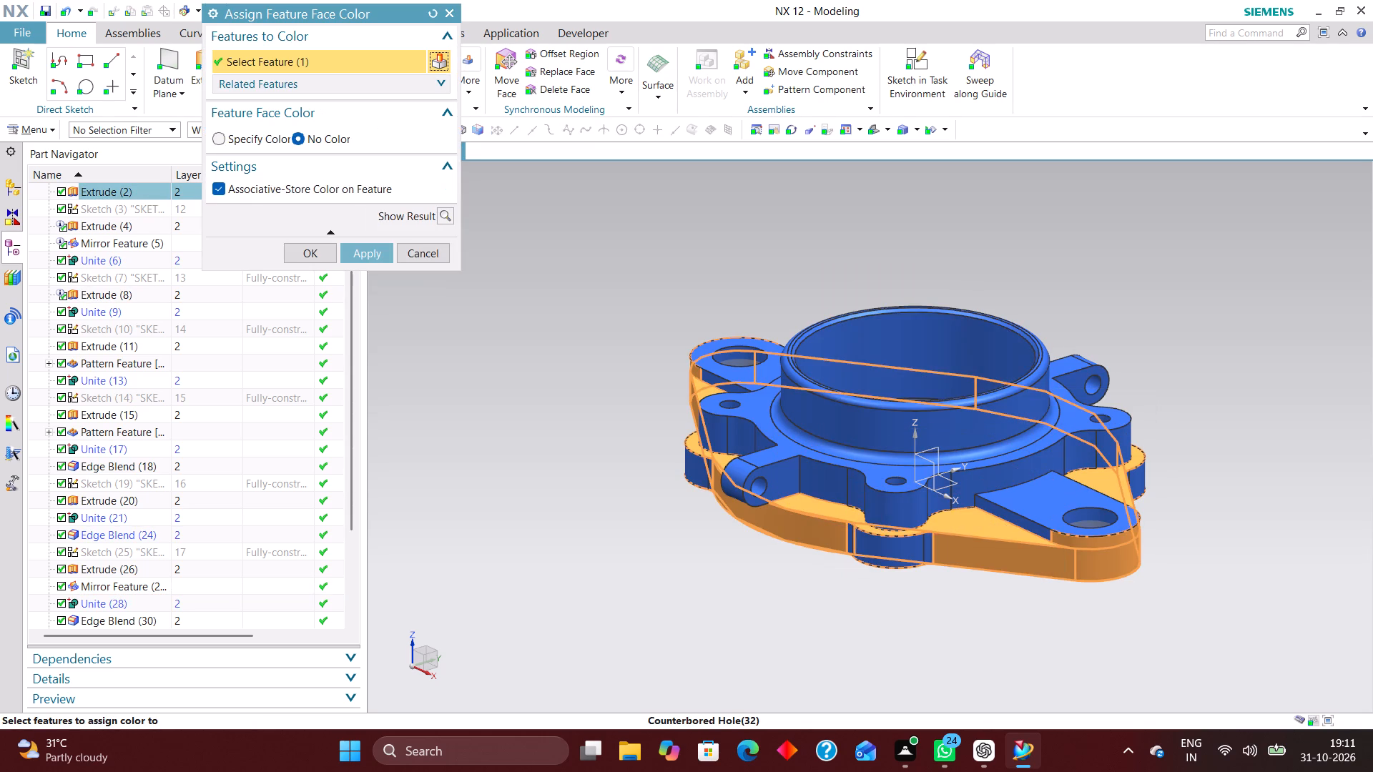
scroll(885, 553, up, 4)
click(887, 553)
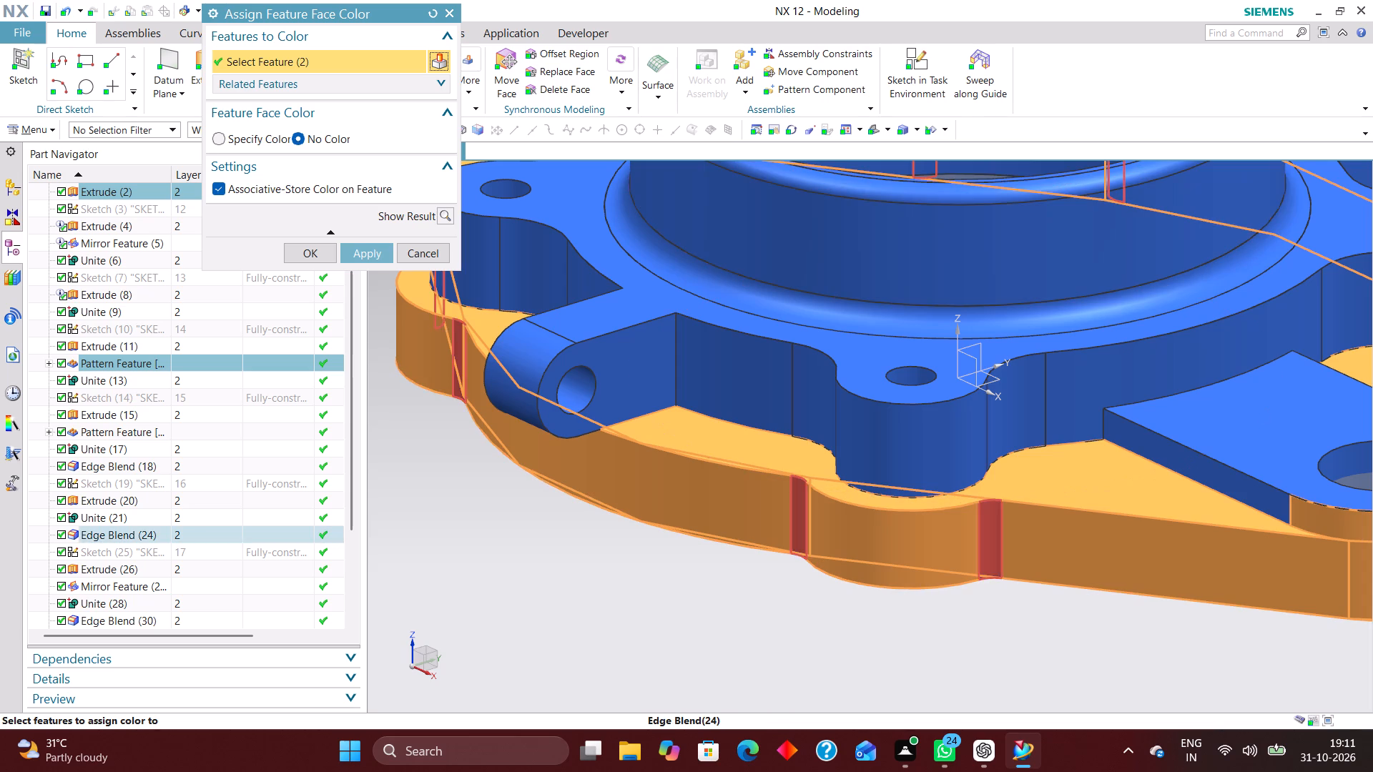
click(999, 542)
scroll(878, 568, down, 4)
middle_drag(1091, 518, 1053, 543)
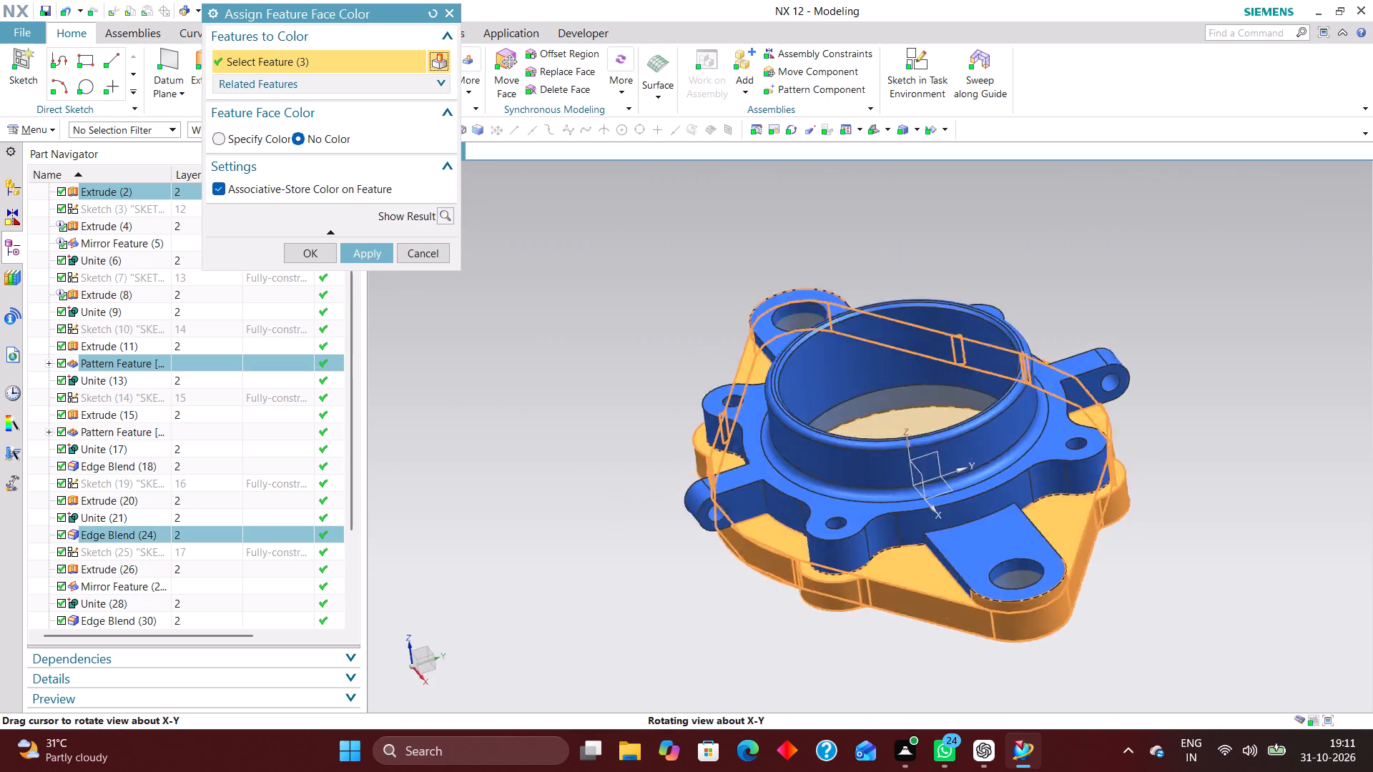
middle_drag(1053, 543, 953, 618)
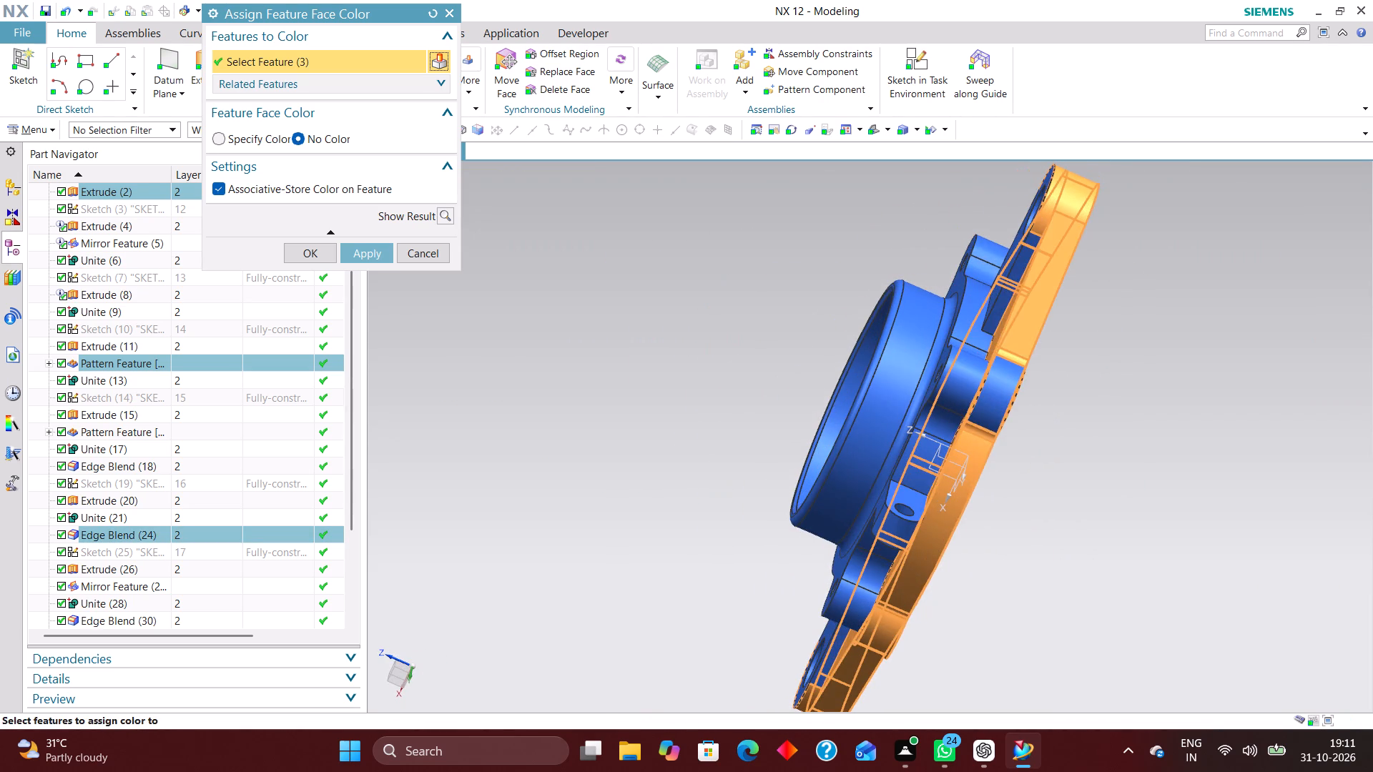
click(1003, 402)
middle_drag(1048, 435, 1013, 540)
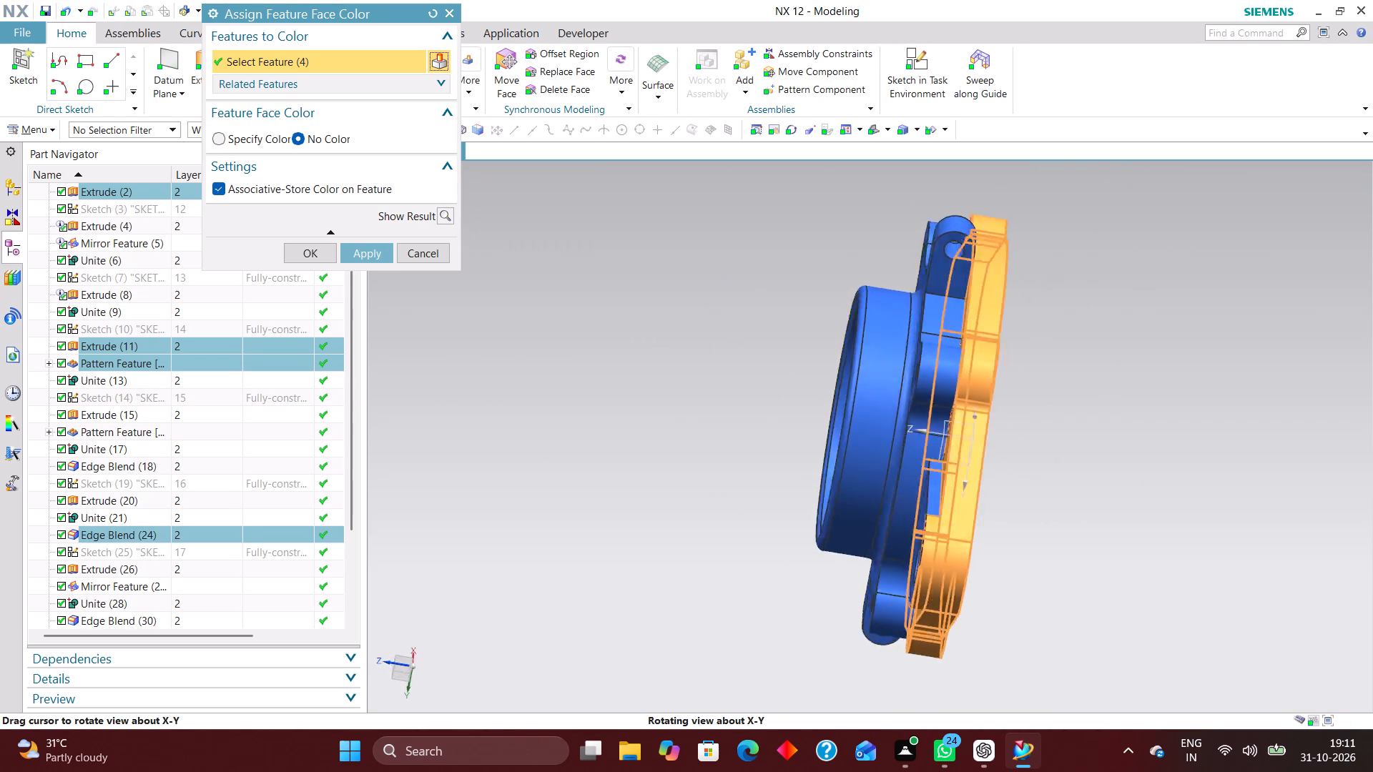
middle_drag(1013, 540, 1132, 476)
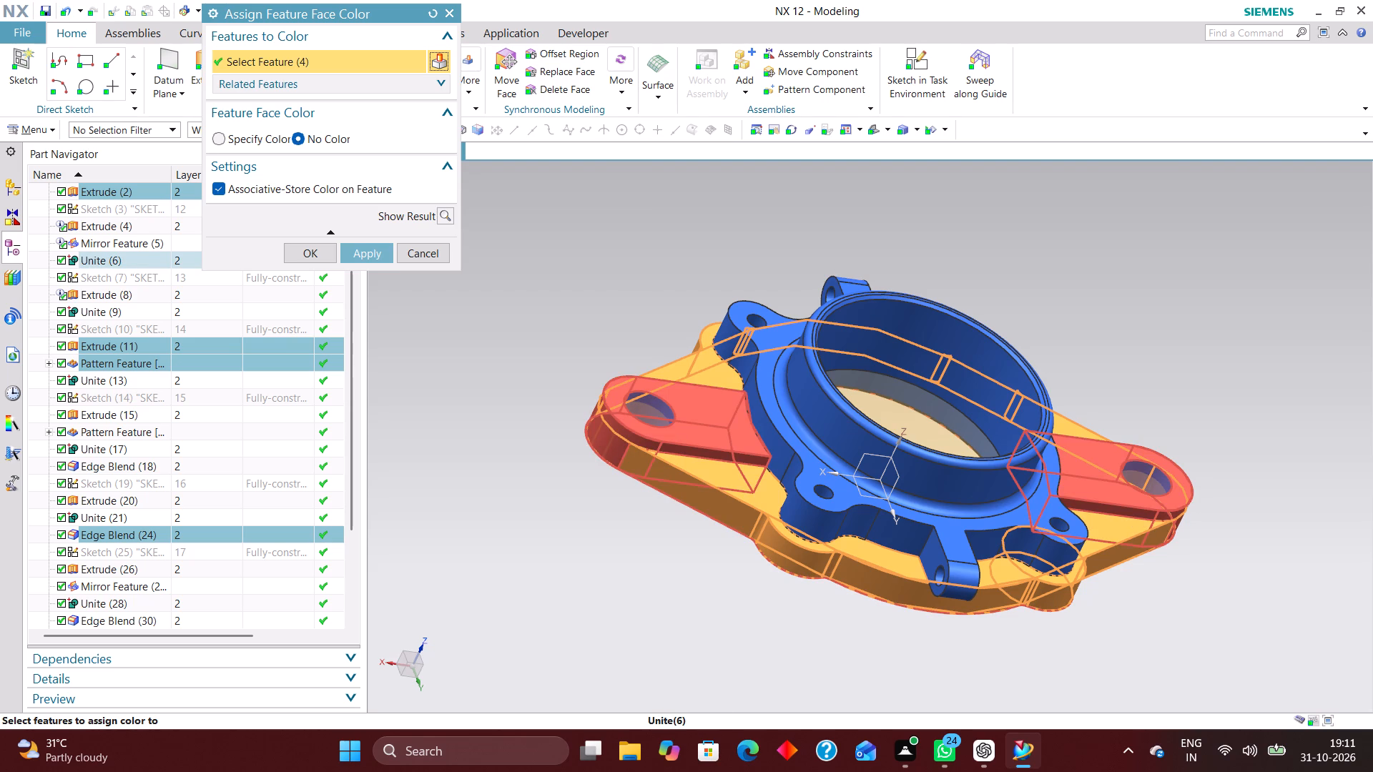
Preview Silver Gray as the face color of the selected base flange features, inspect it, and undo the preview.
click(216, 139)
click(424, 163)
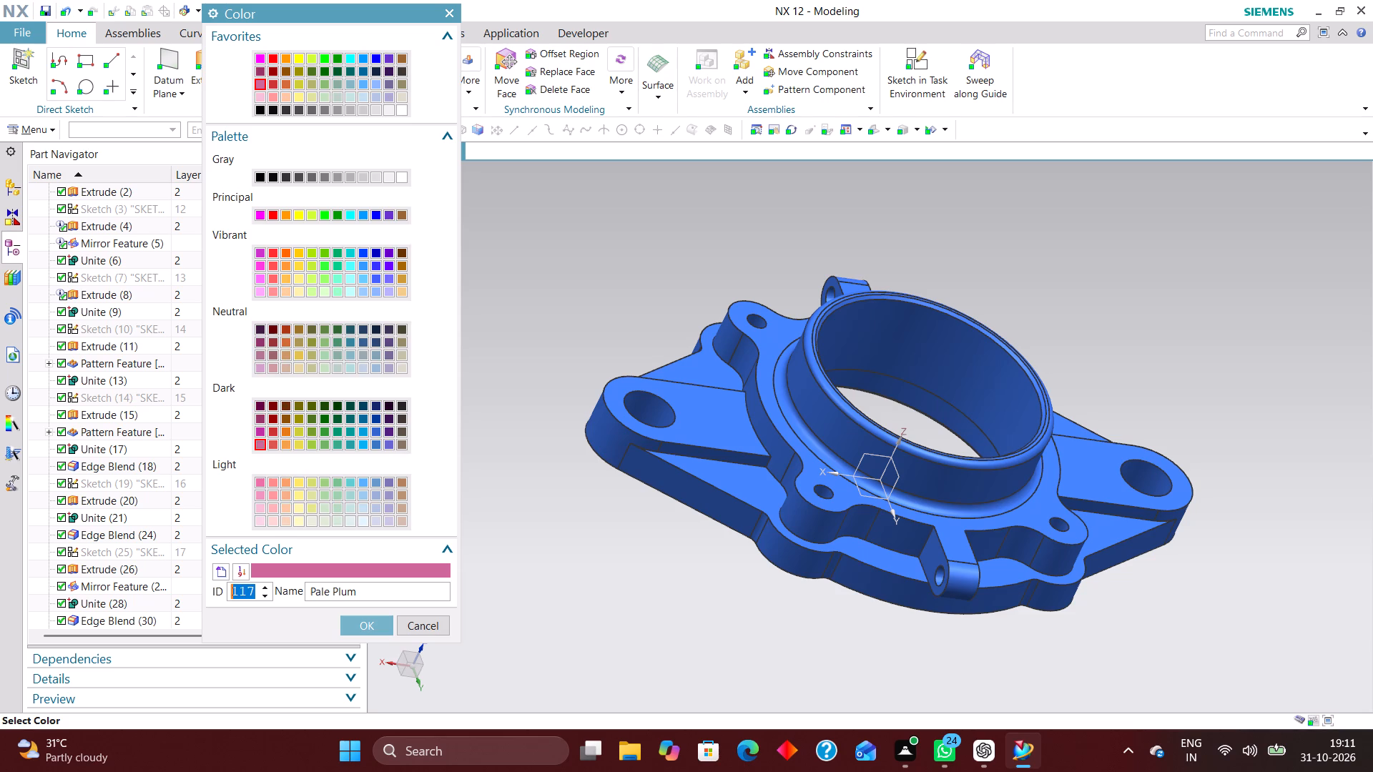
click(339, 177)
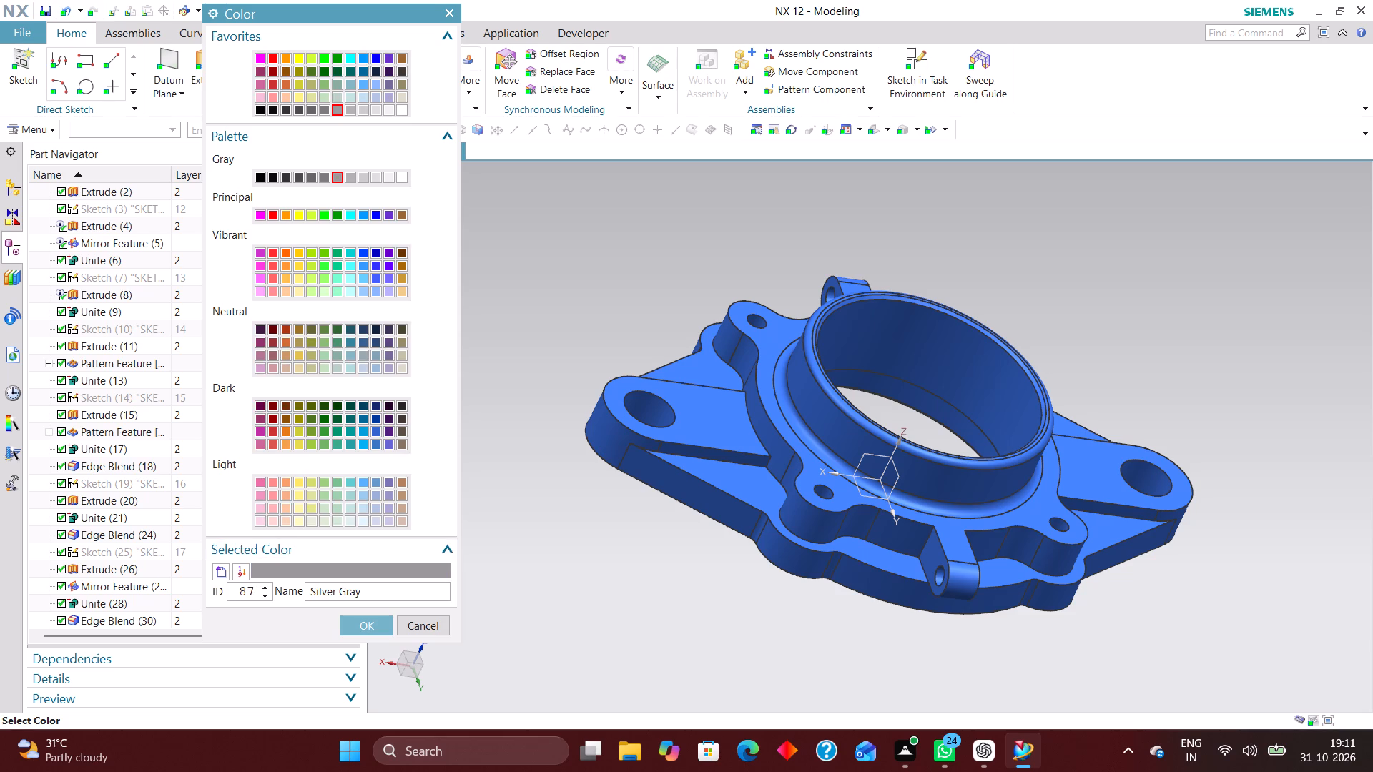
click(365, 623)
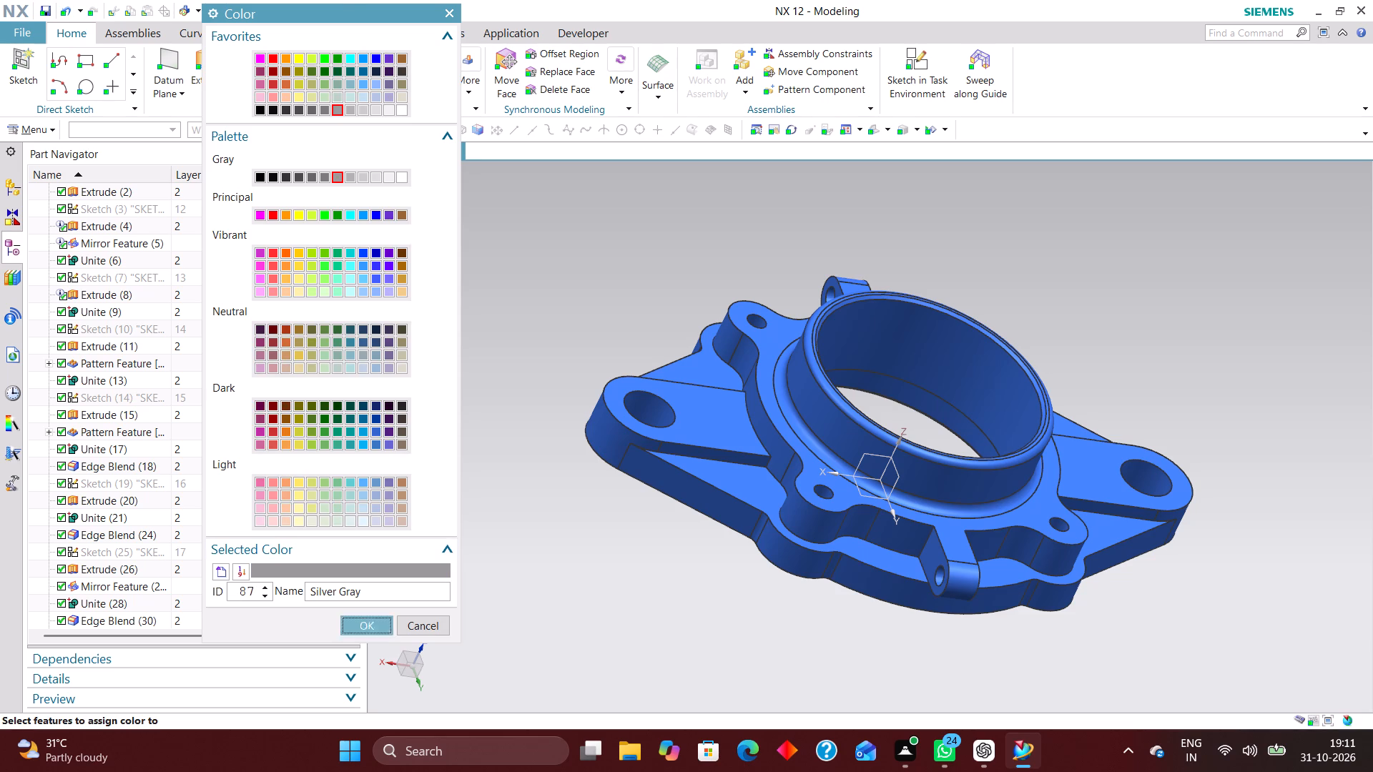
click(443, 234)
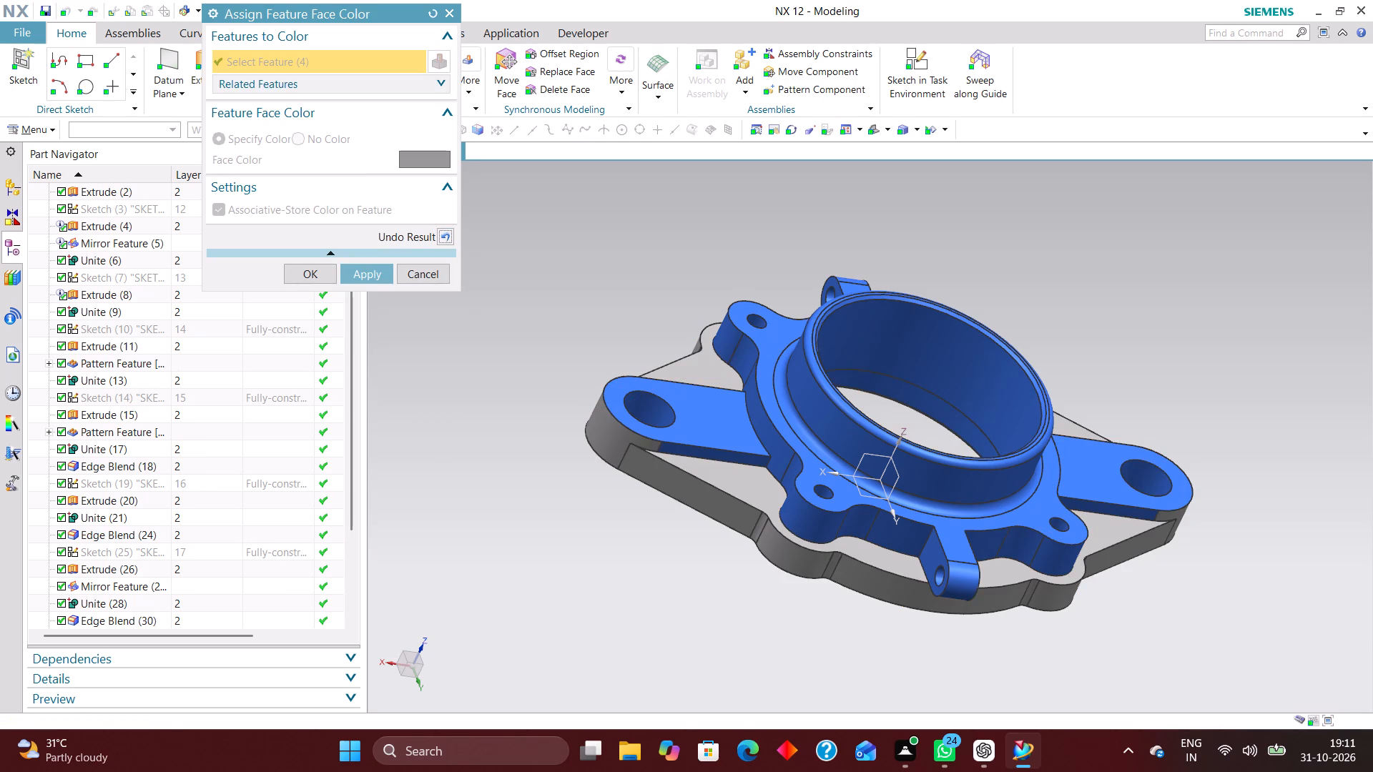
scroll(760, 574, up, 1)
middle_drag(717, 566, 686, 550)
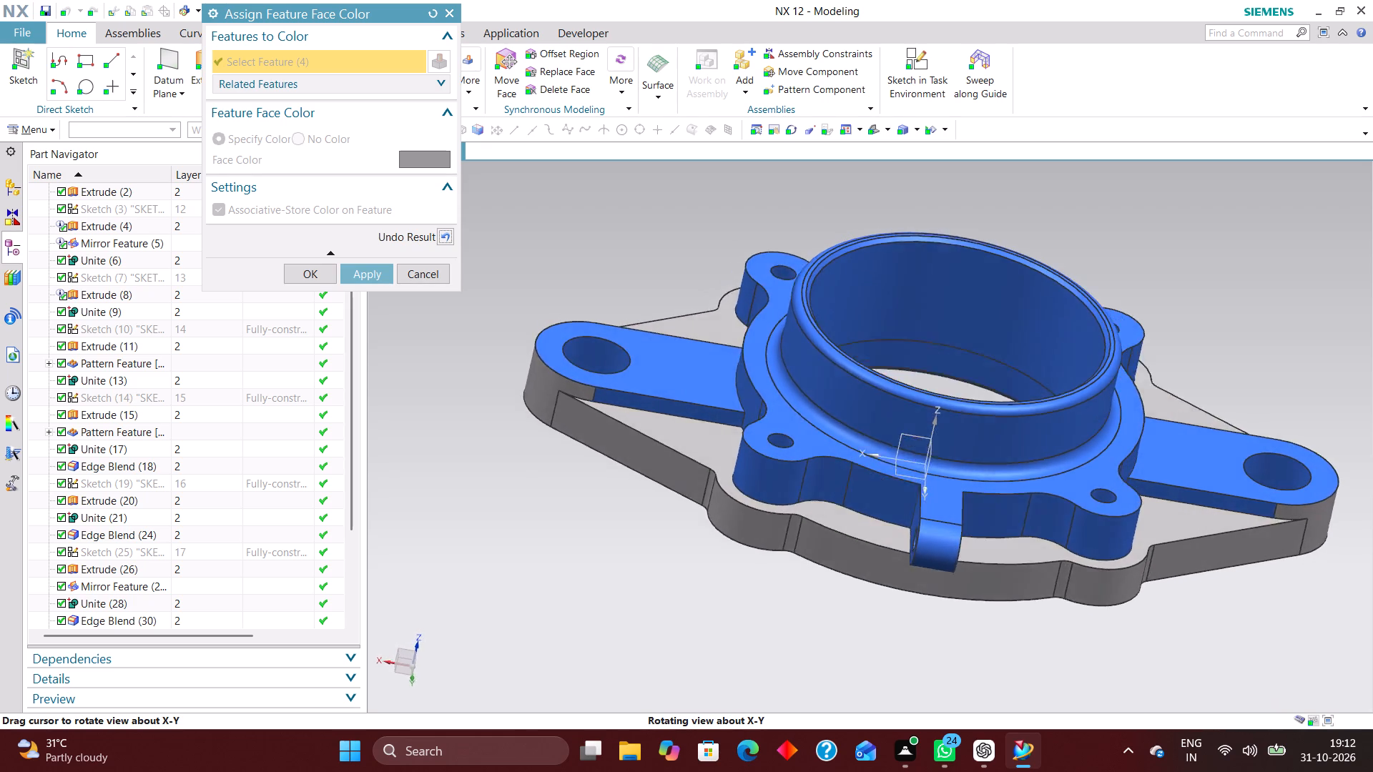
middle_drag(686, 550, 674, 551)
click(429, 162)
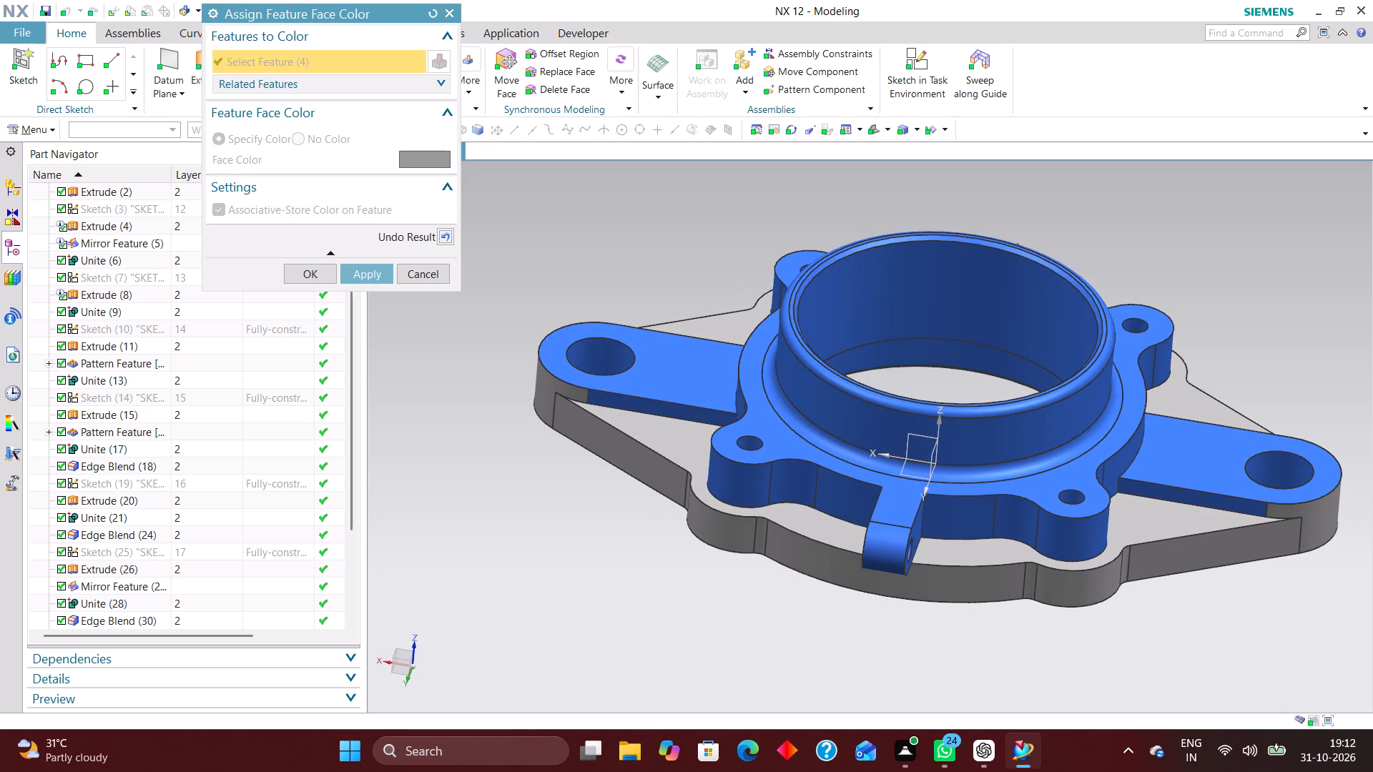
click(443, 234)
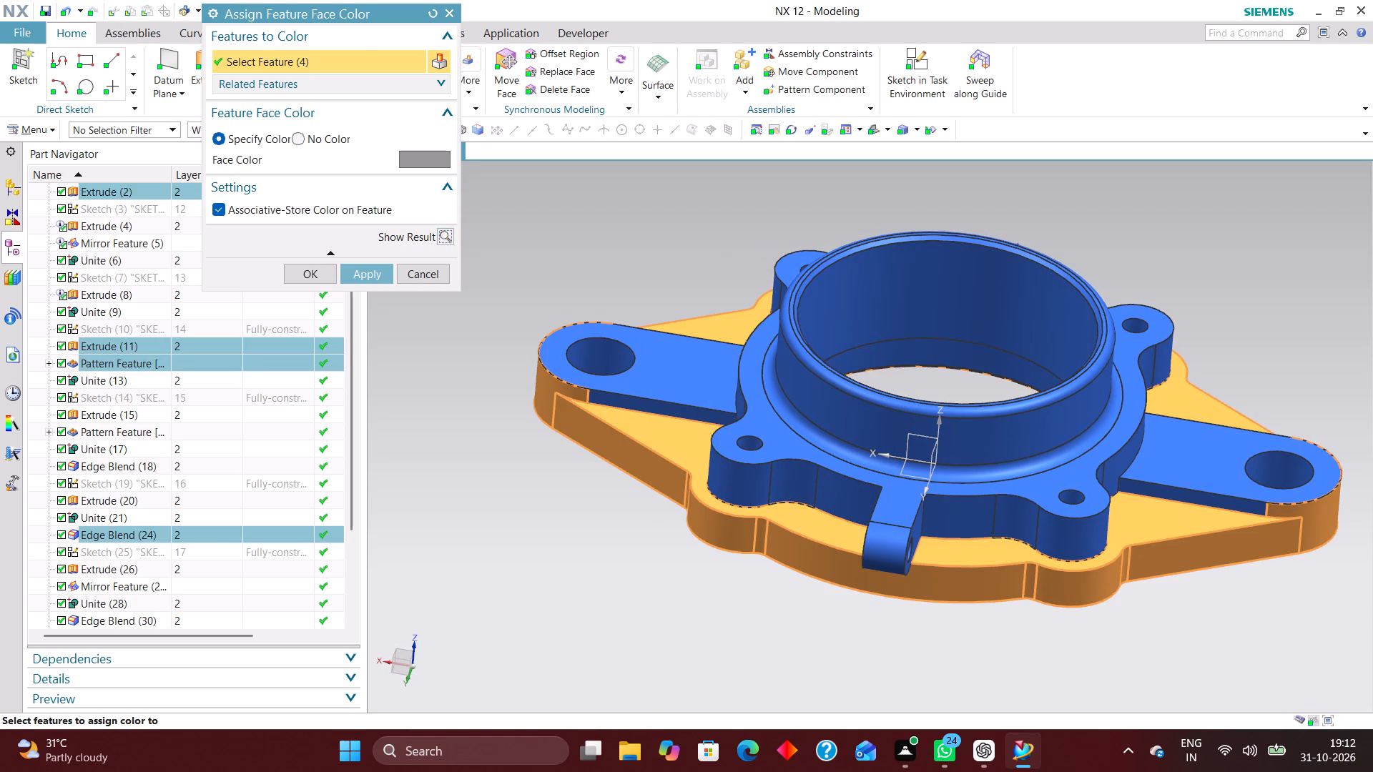
Assign Iron Gray as the feature face color of the selected base flange features, checking the preview before applying it.
click(432, 159)
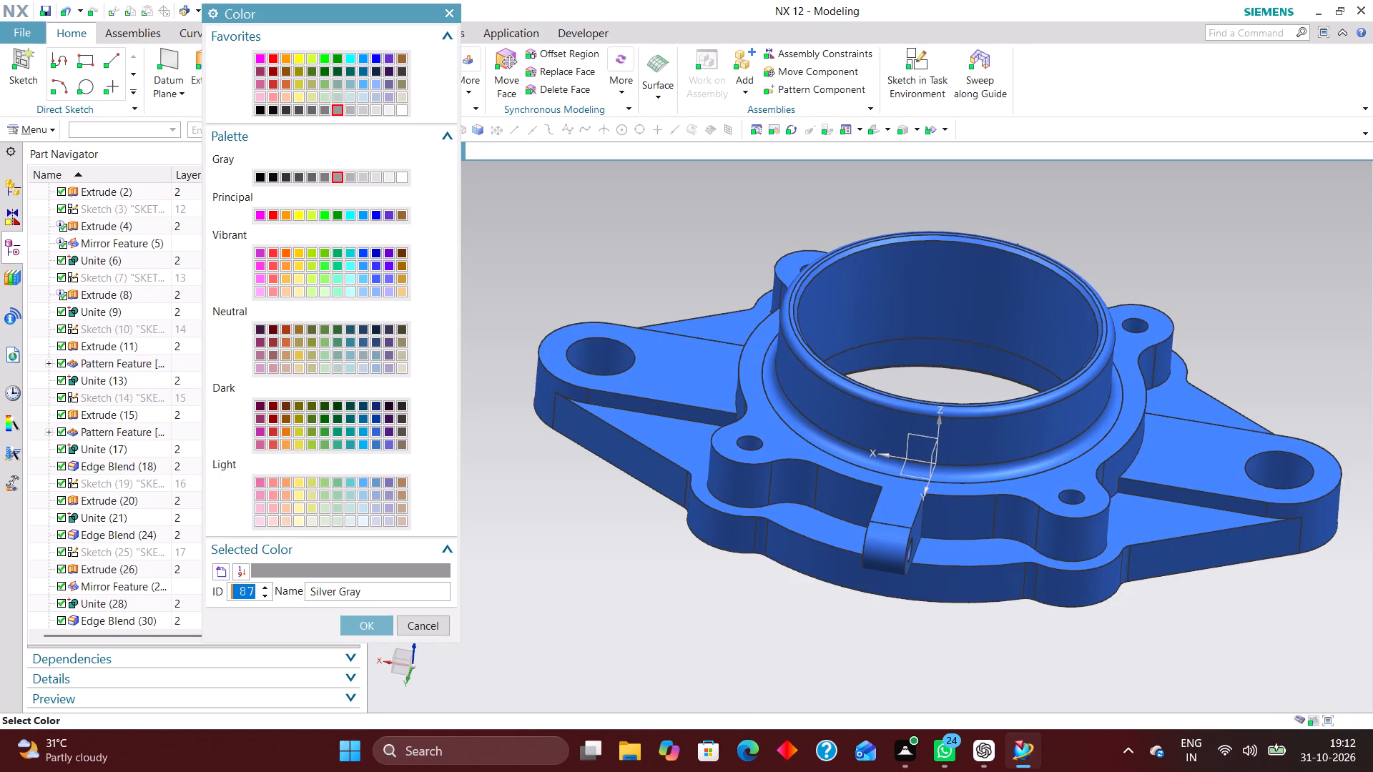
click(302, 175)
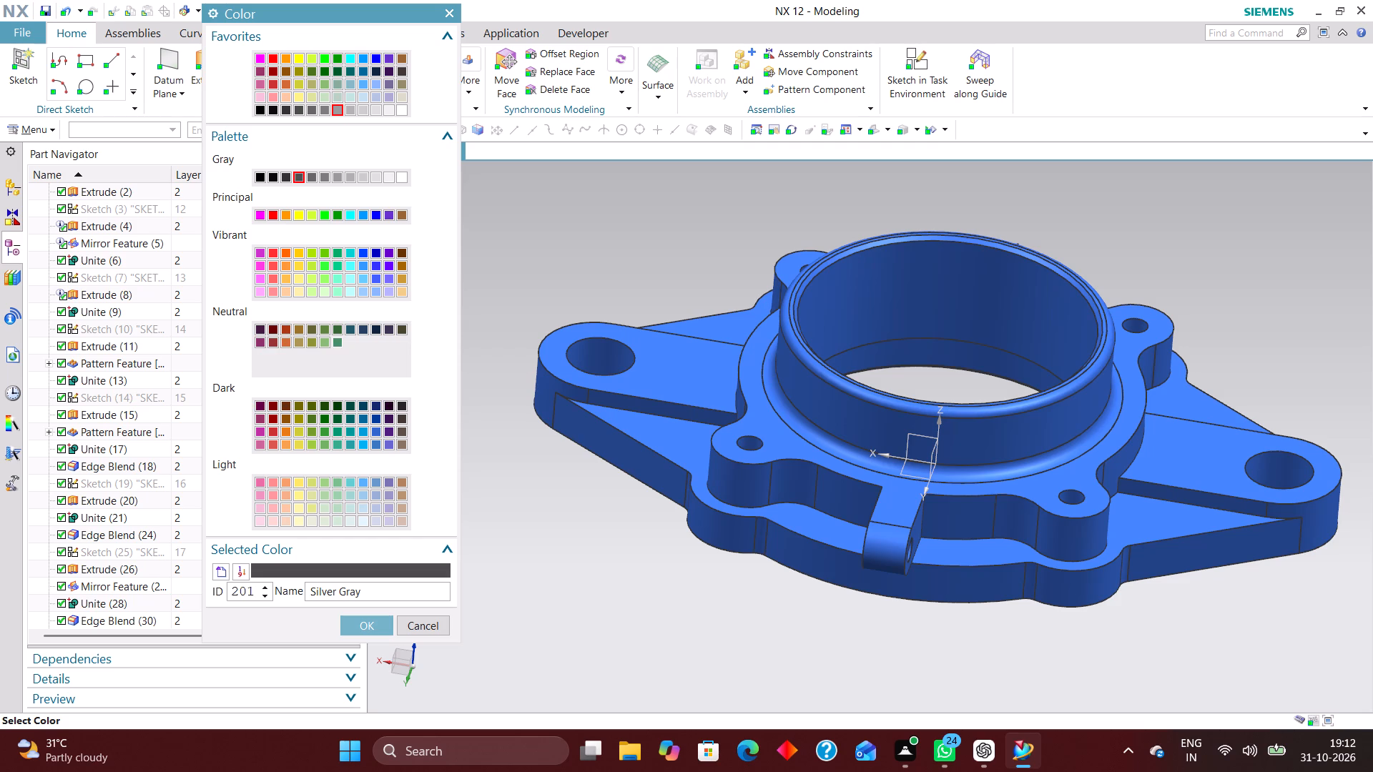
click(368, 625)
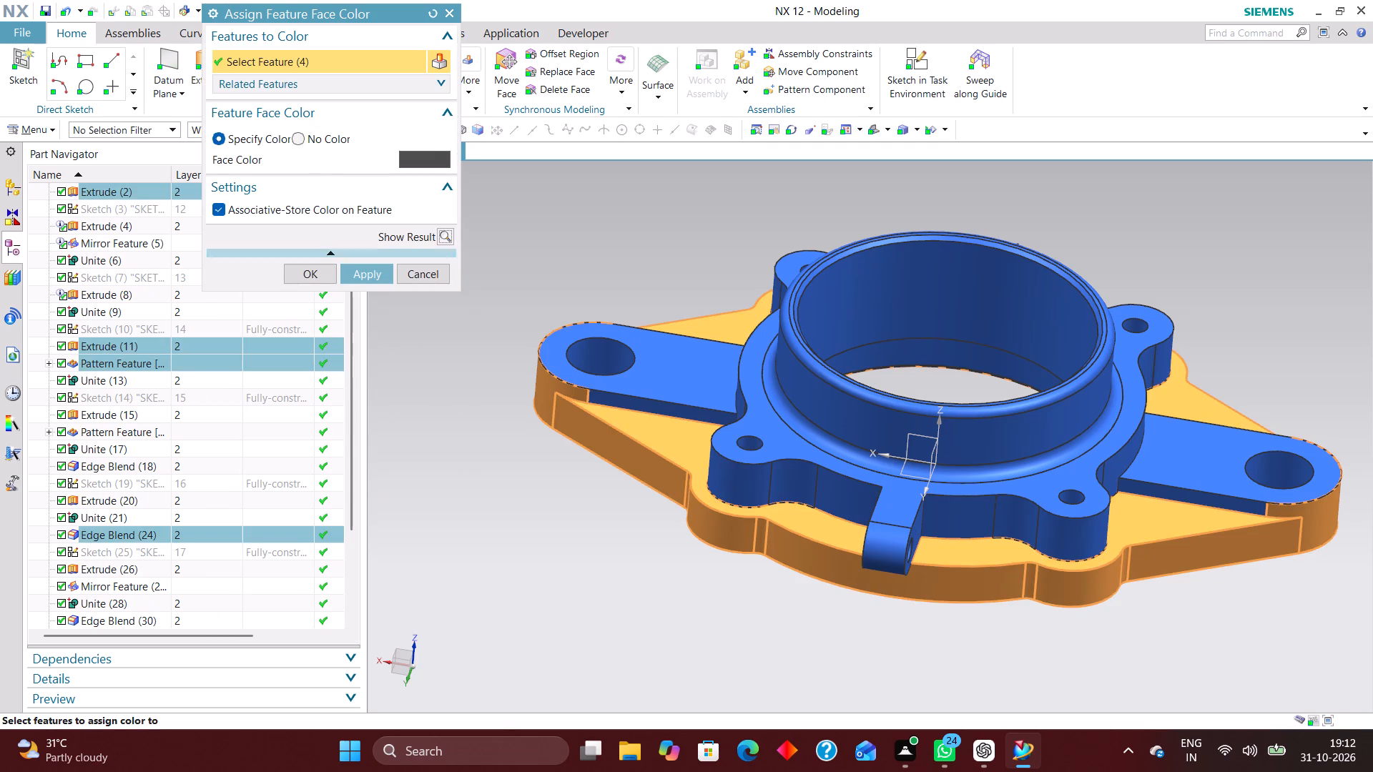
click(441, 232)
middle_drag(946, 680, 929, 645)
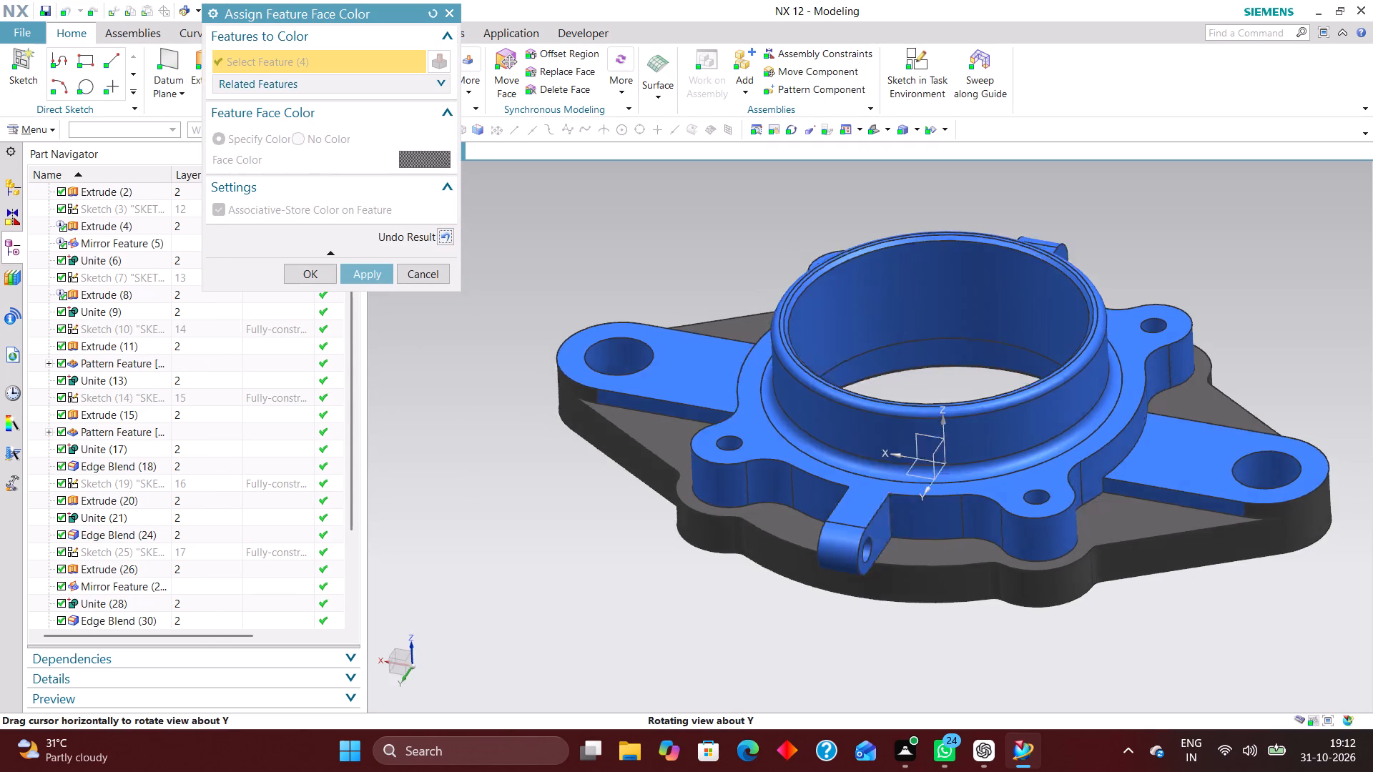
middle_drag(929, 645, 920, 633)
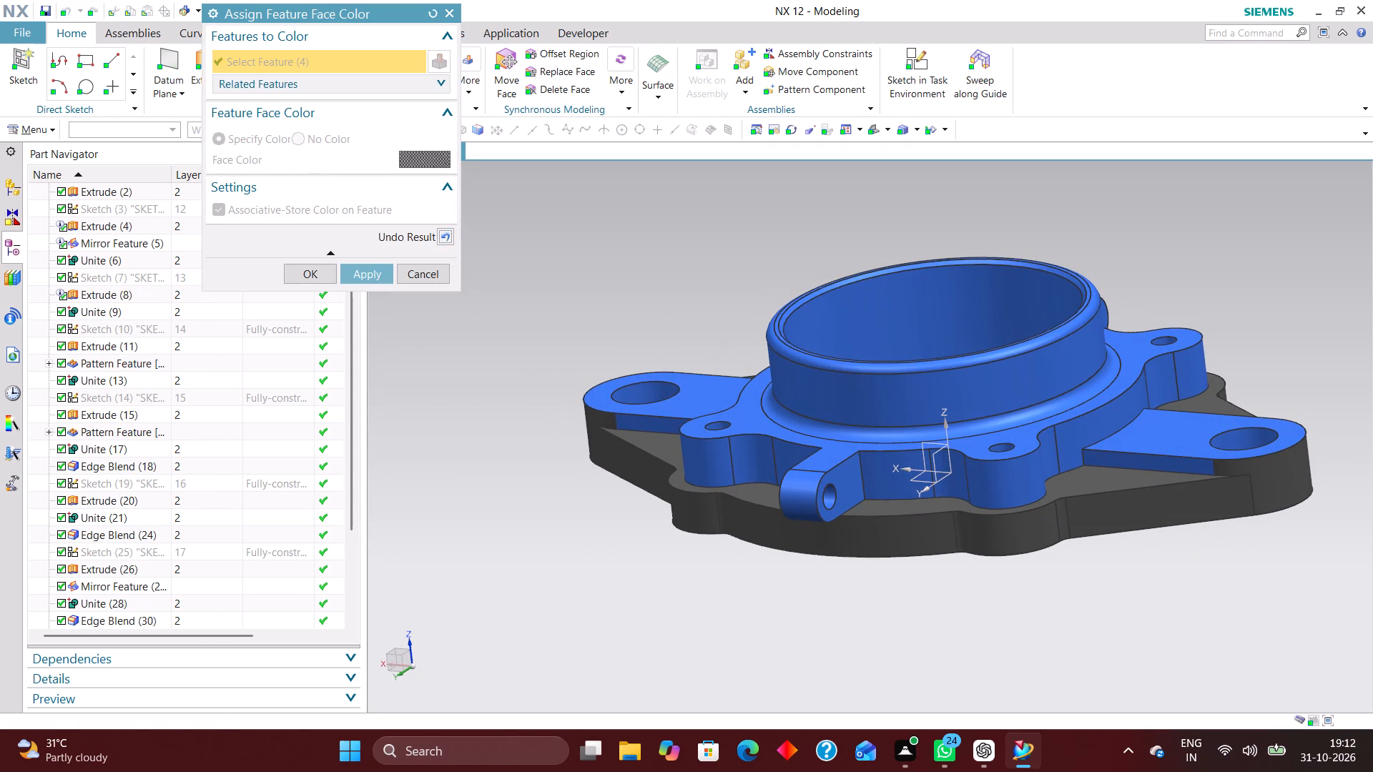
middle_click(922, 658)
middle_click(923, 660)
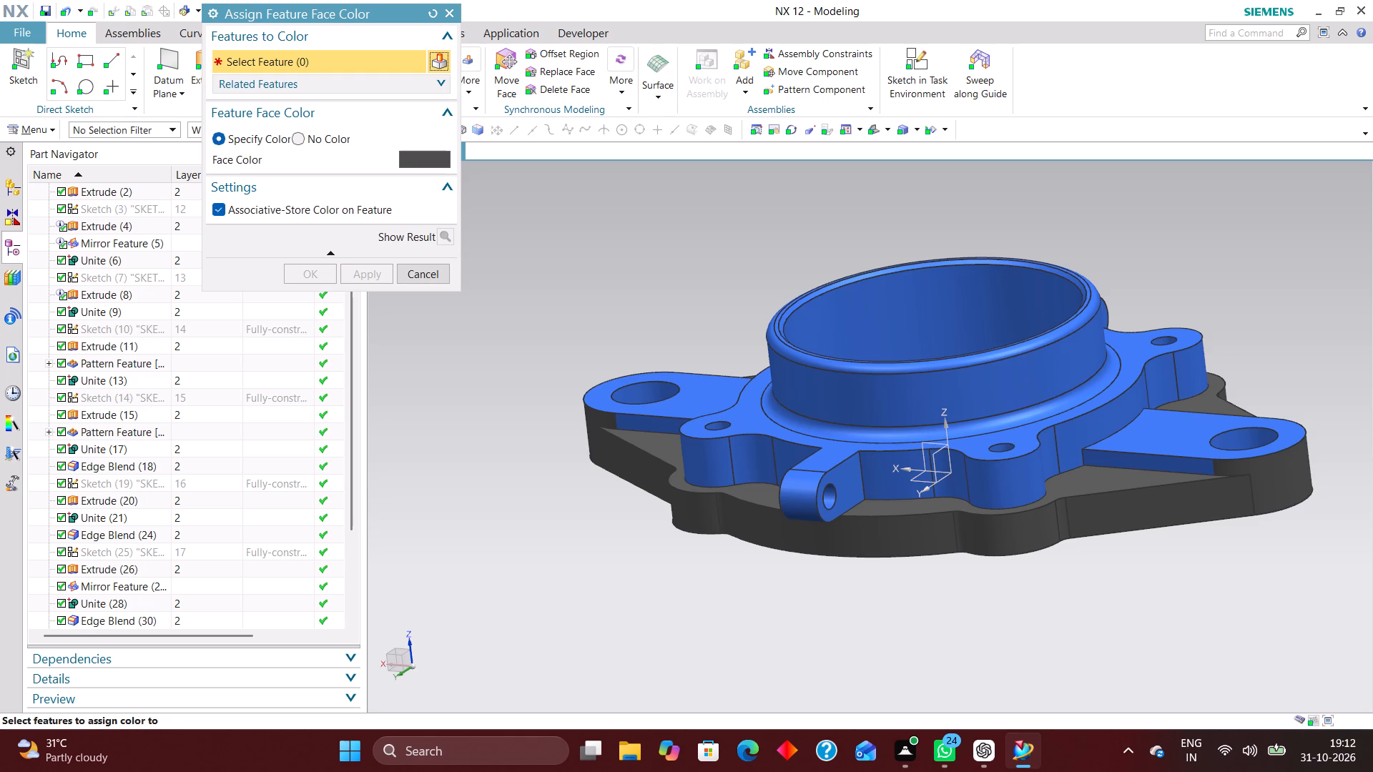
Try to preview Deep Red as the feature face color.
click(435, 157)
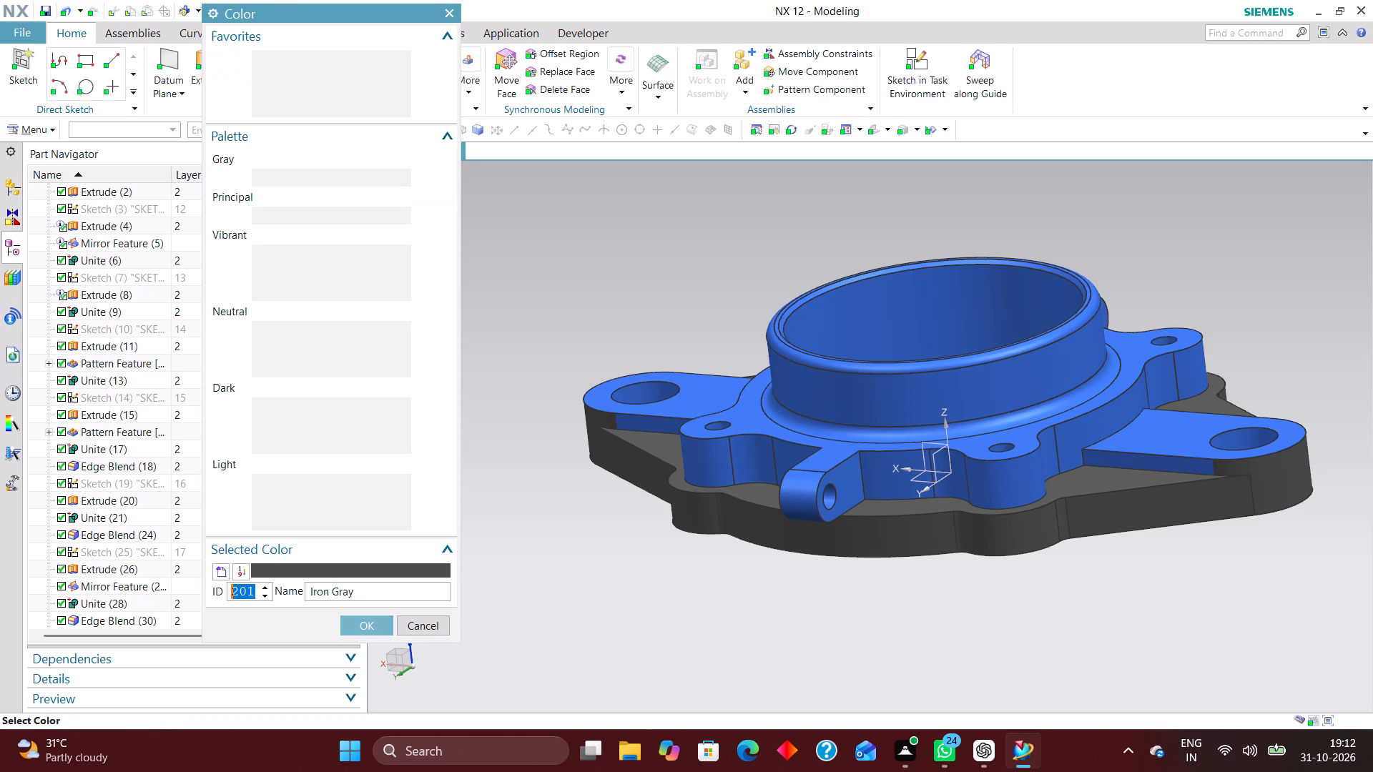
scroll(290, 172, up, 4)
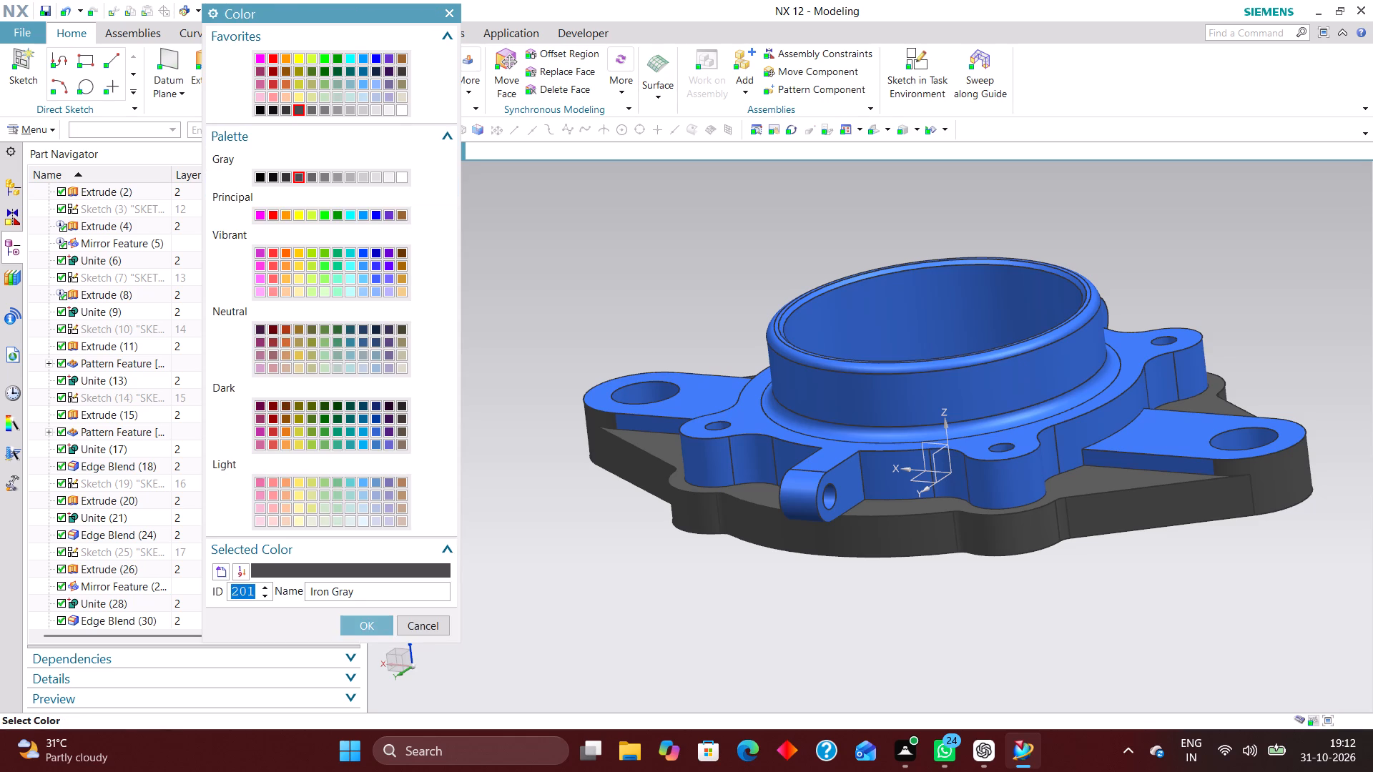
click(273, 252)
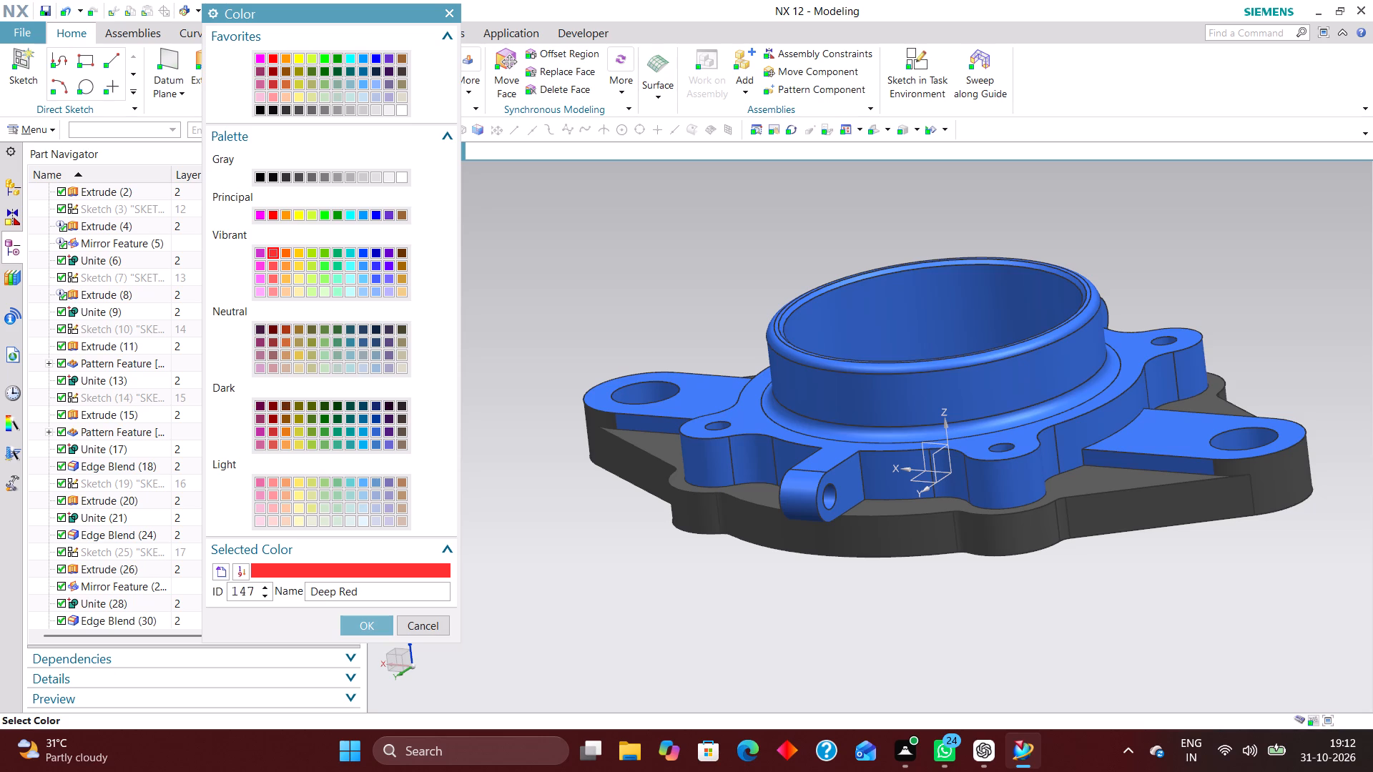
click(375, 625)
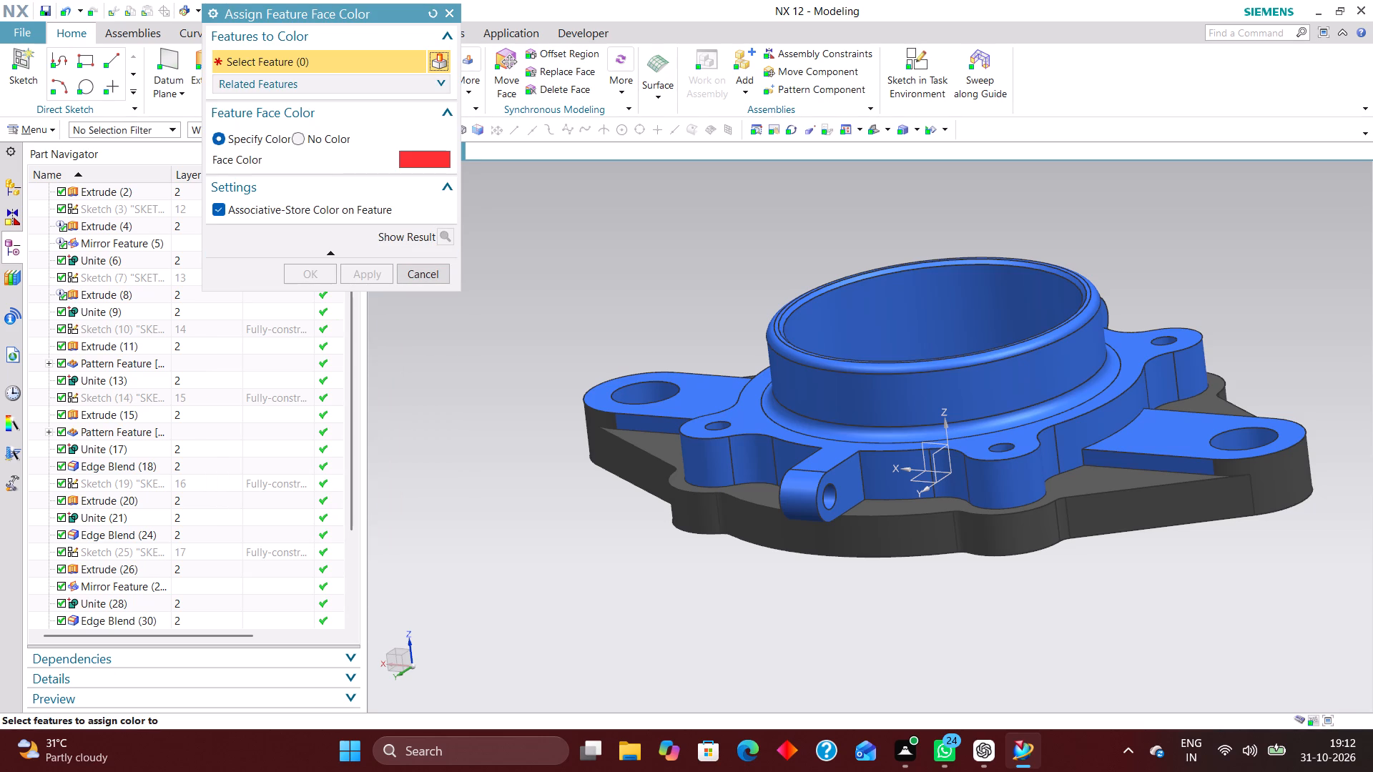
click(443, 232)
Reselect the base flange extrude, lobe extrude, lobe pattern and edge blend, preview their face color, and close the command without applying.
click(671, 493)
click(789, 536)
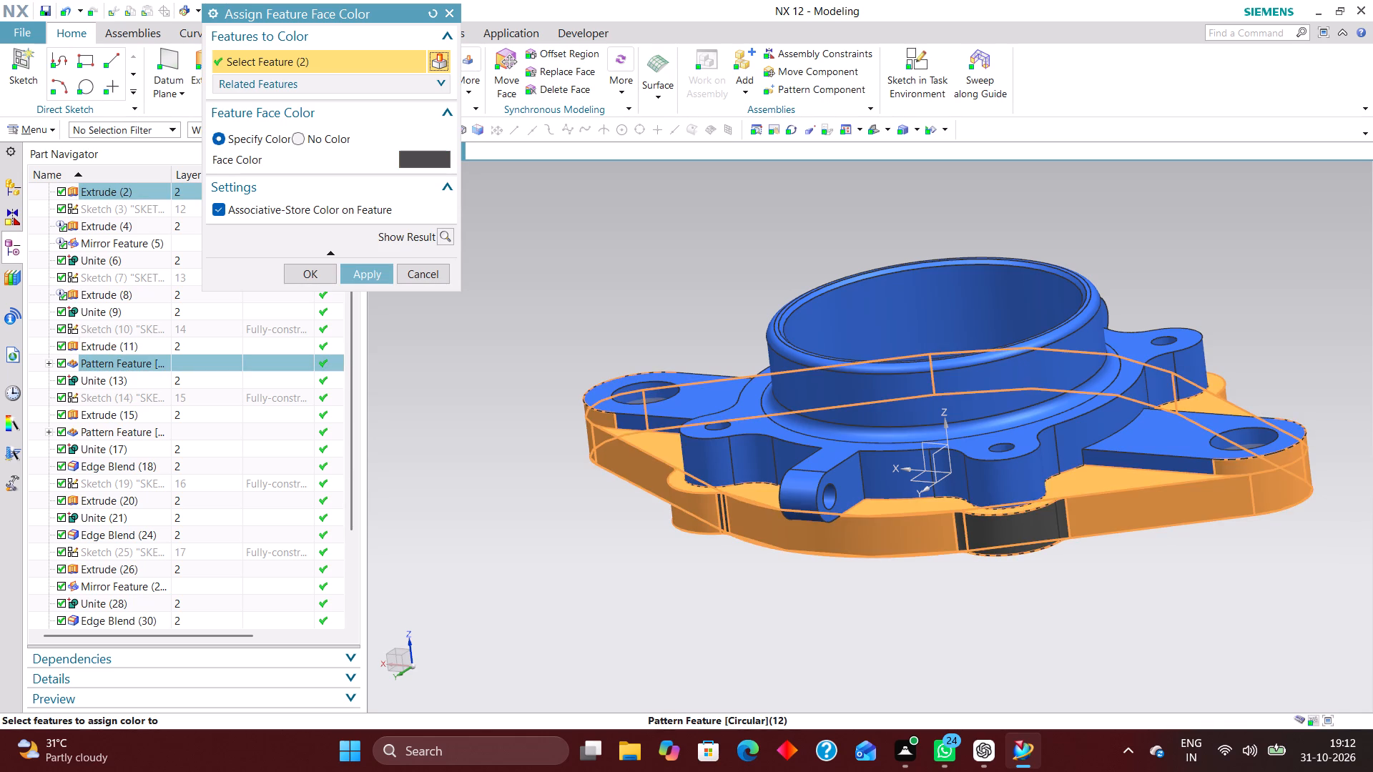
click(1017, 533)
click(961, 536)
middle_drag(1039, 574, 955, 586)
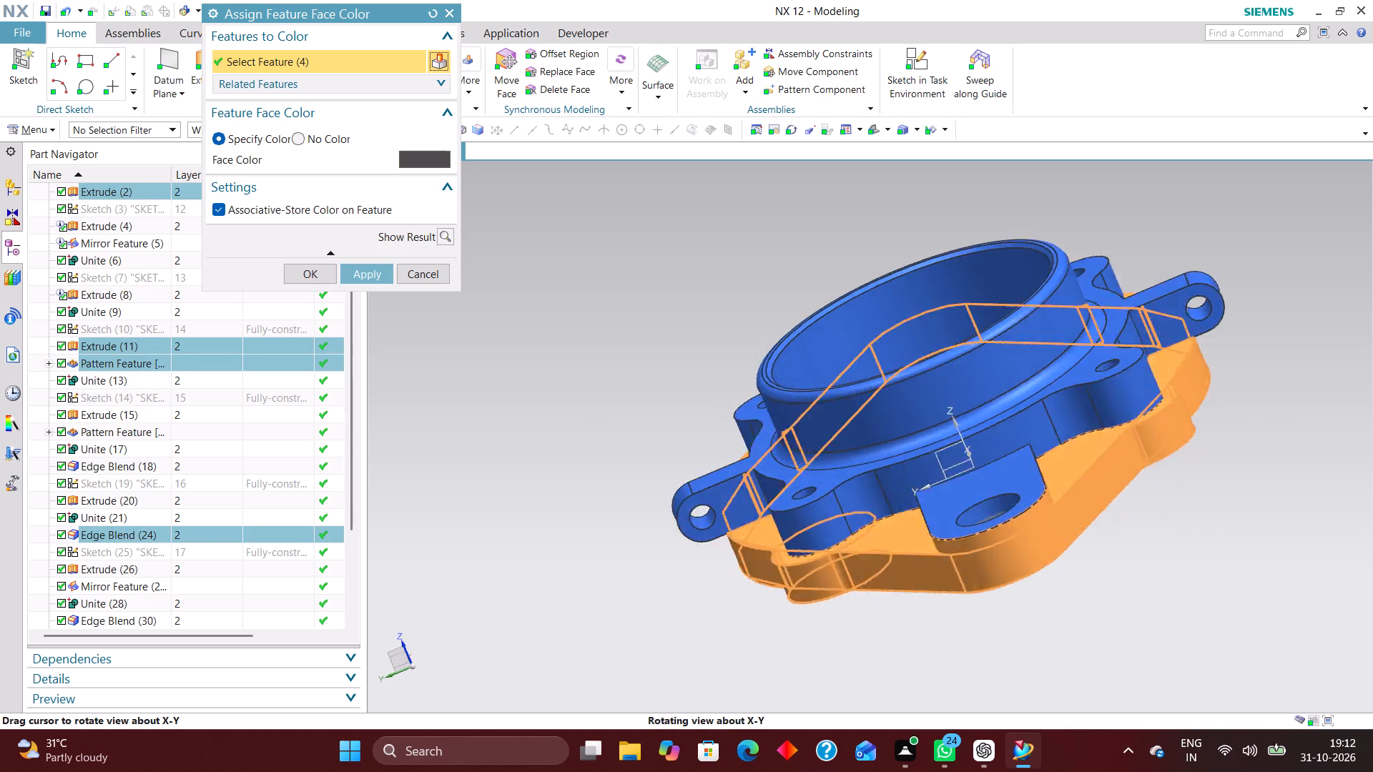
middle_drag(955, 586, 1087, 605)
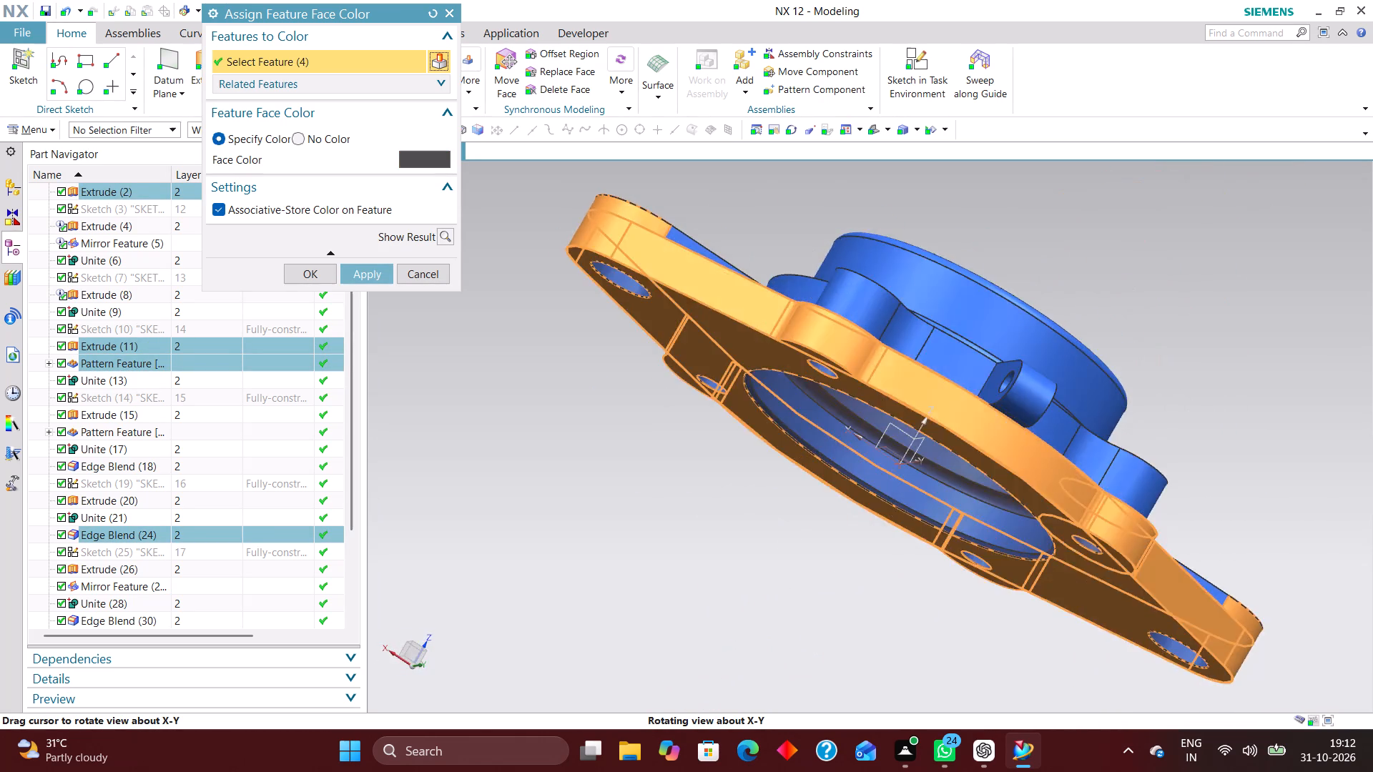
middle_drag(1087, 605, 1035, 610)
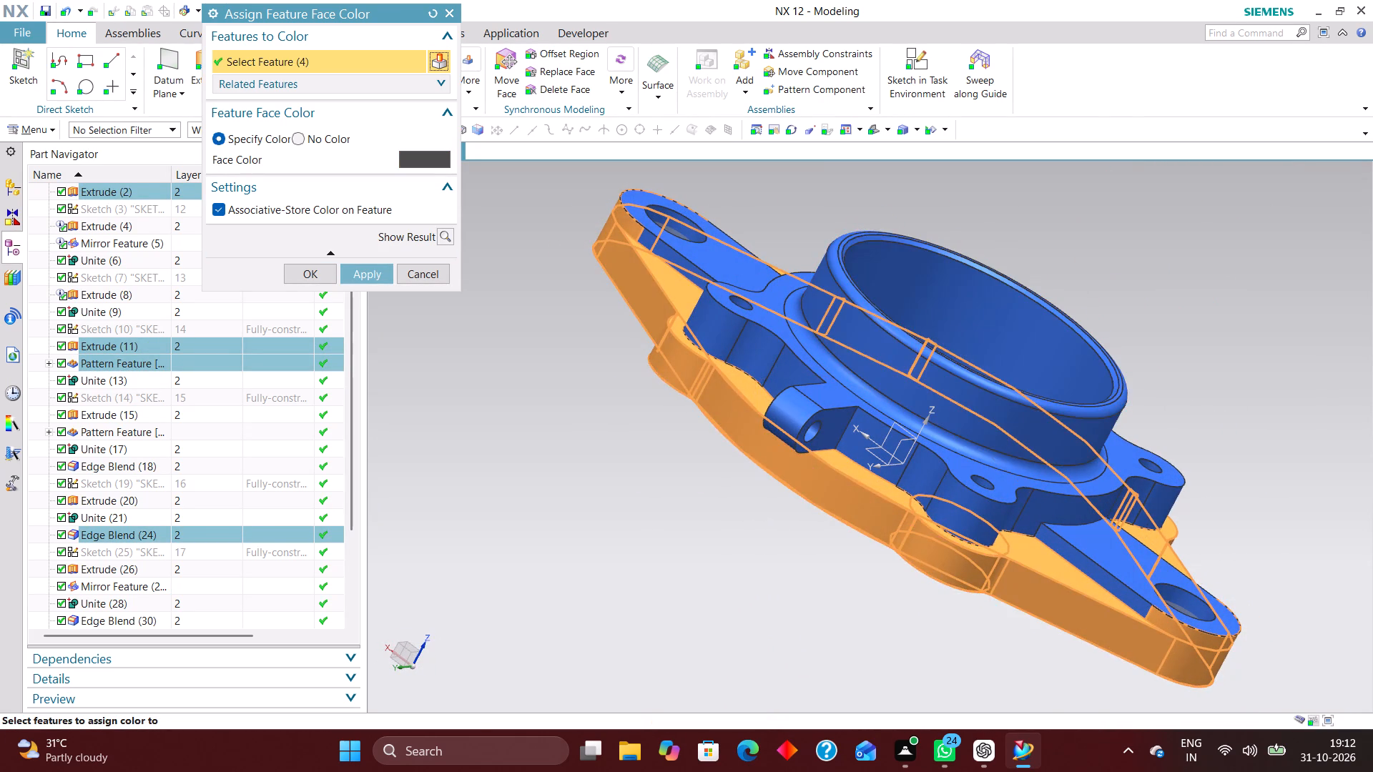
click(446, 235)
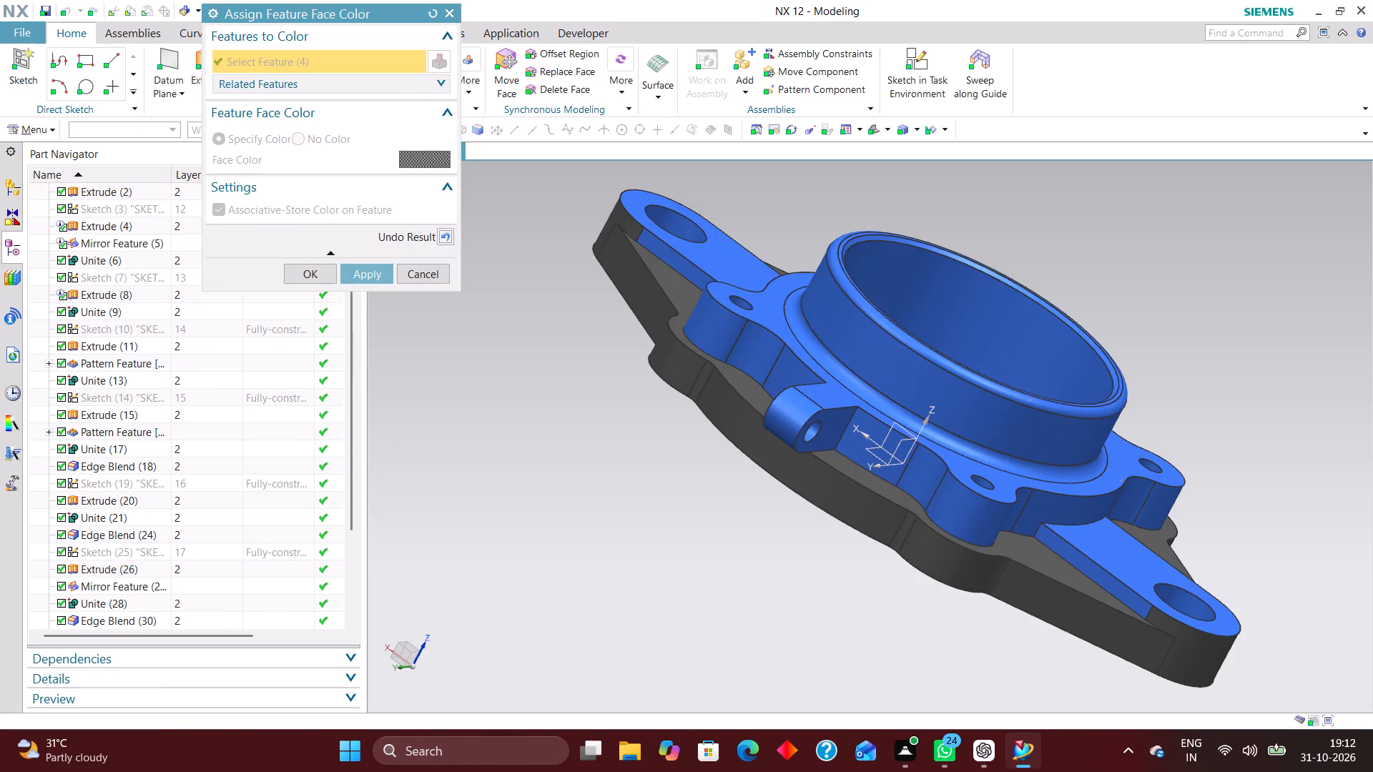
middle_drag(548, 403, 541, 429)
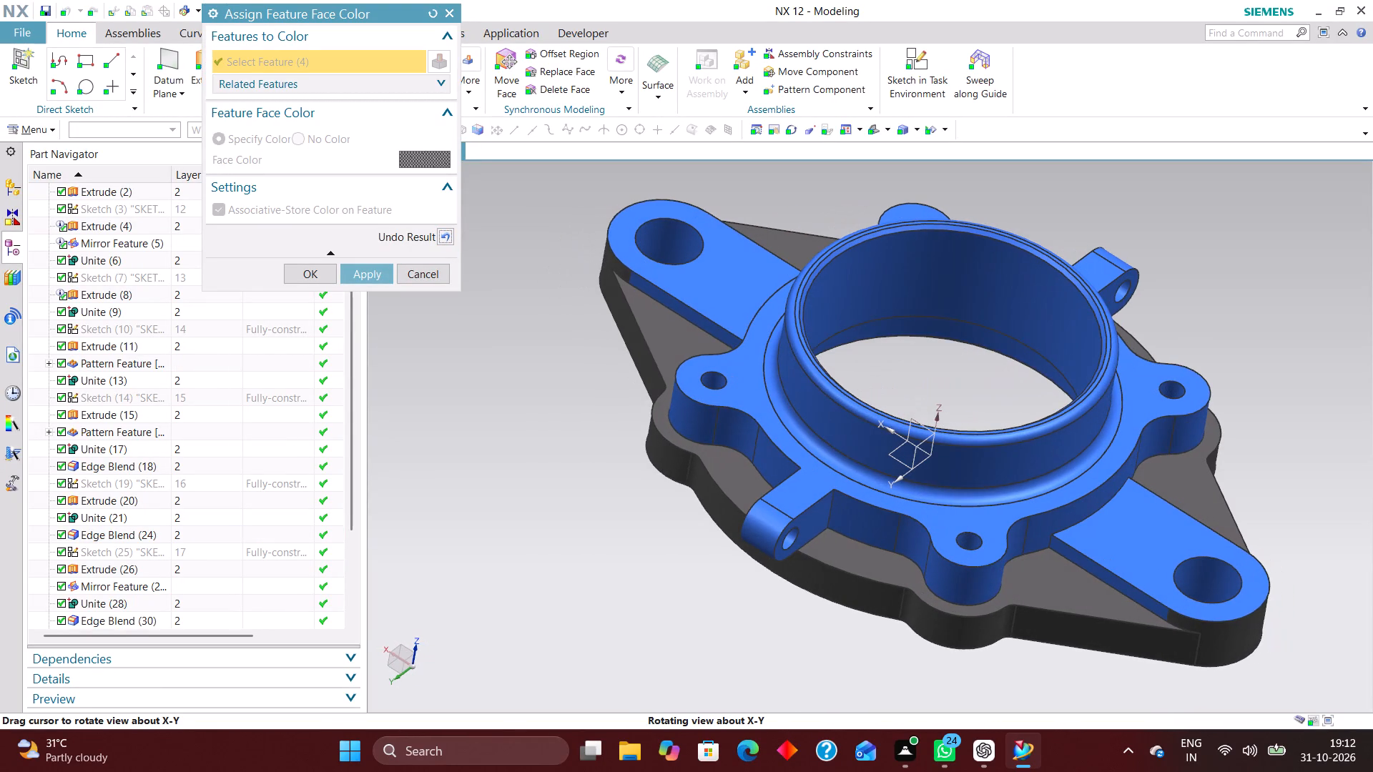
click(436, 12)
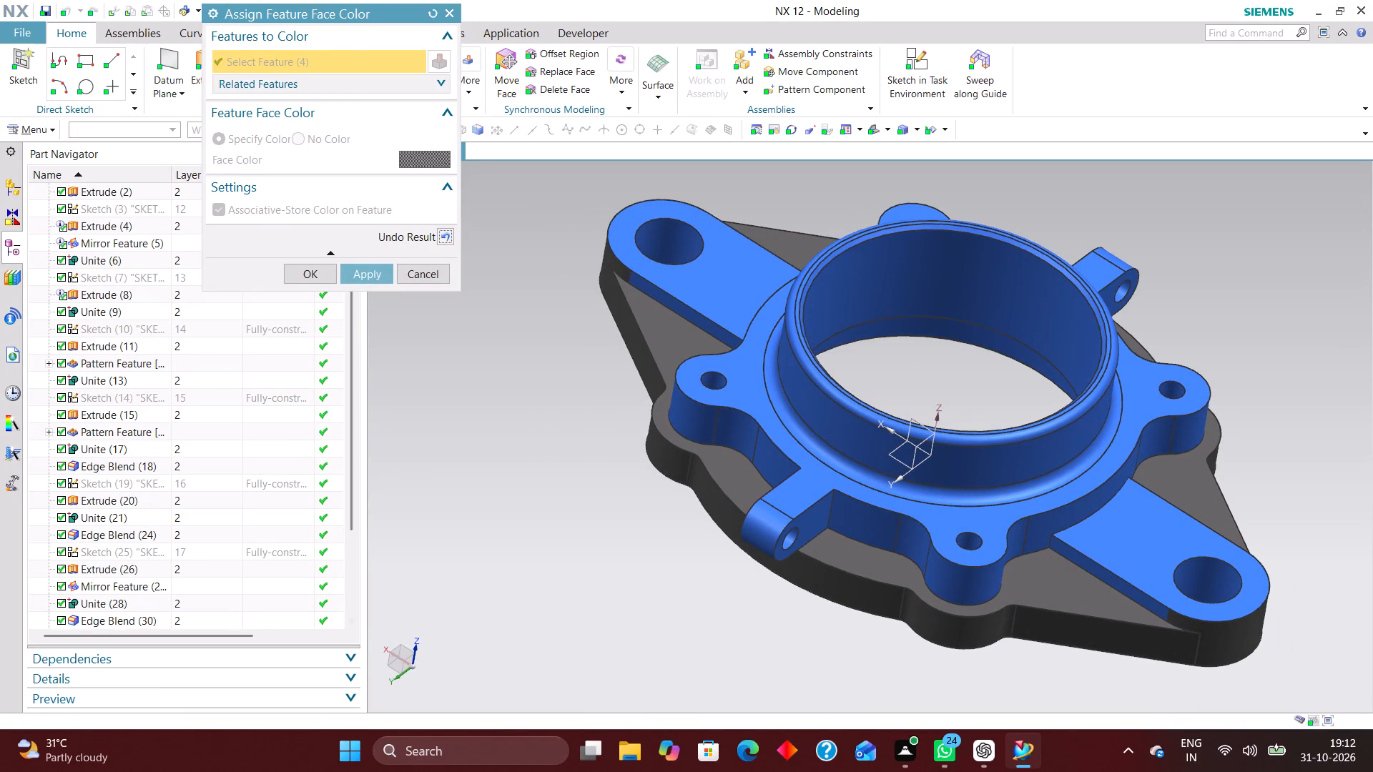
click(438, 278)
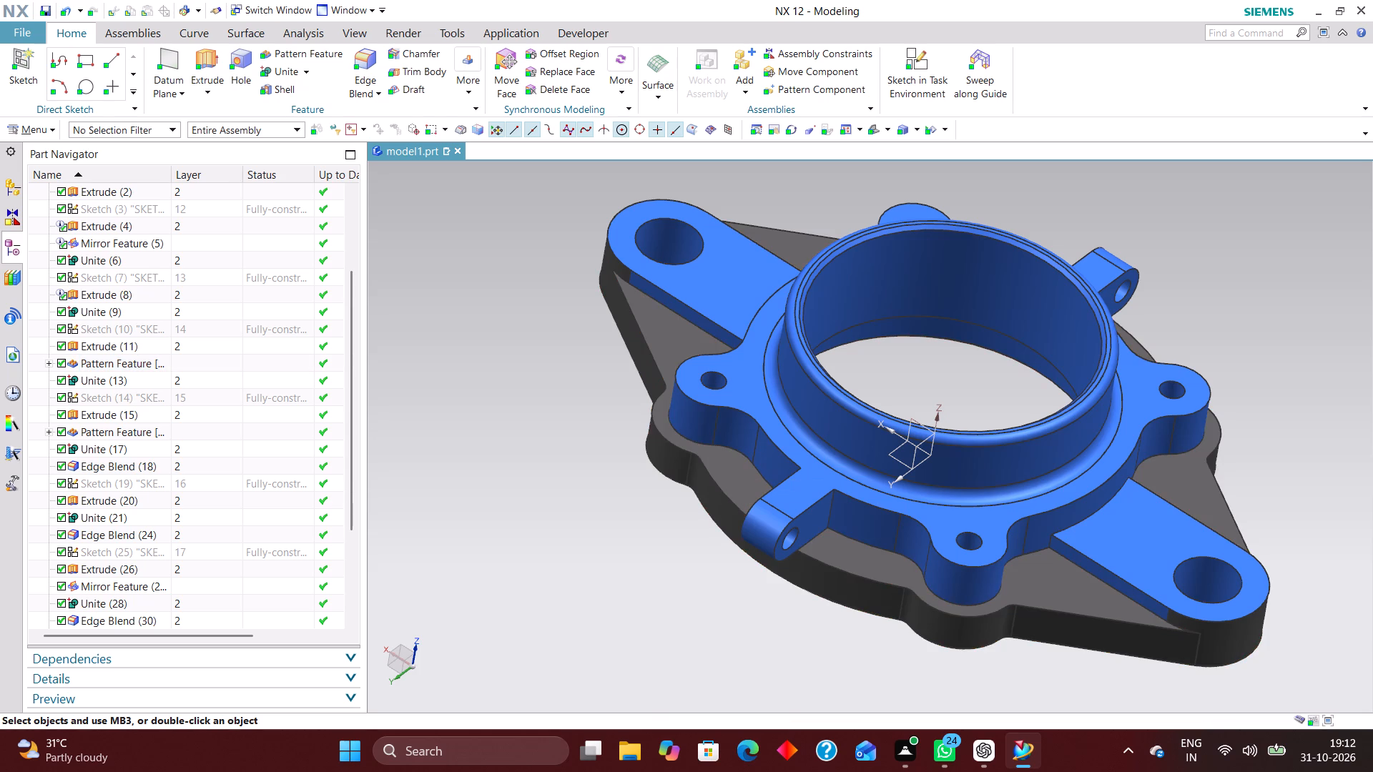
Undo the Iron Gray feature face color assignment on the base flange and clear the feature selection.
click(65, 11)
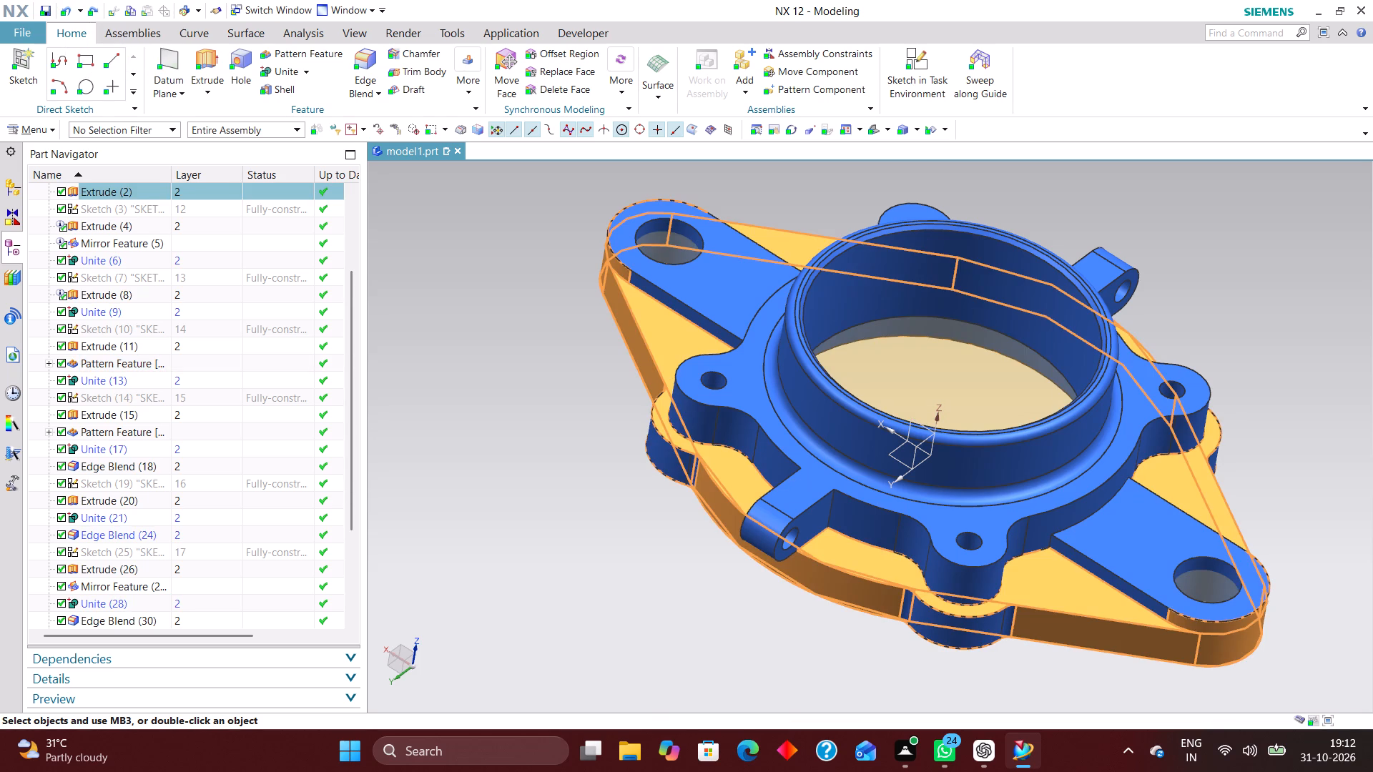
middle_drag(670, 597, 678, 560)
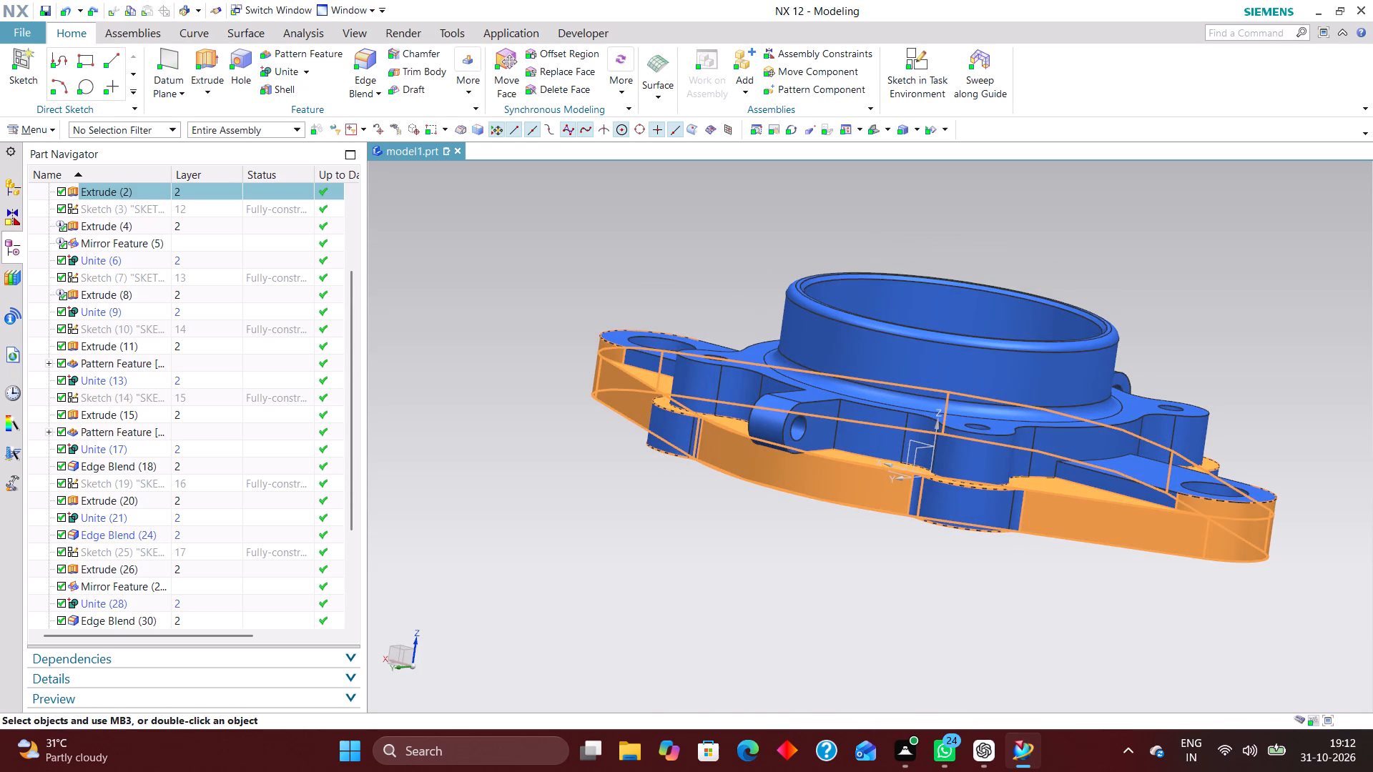
click(872, 130)
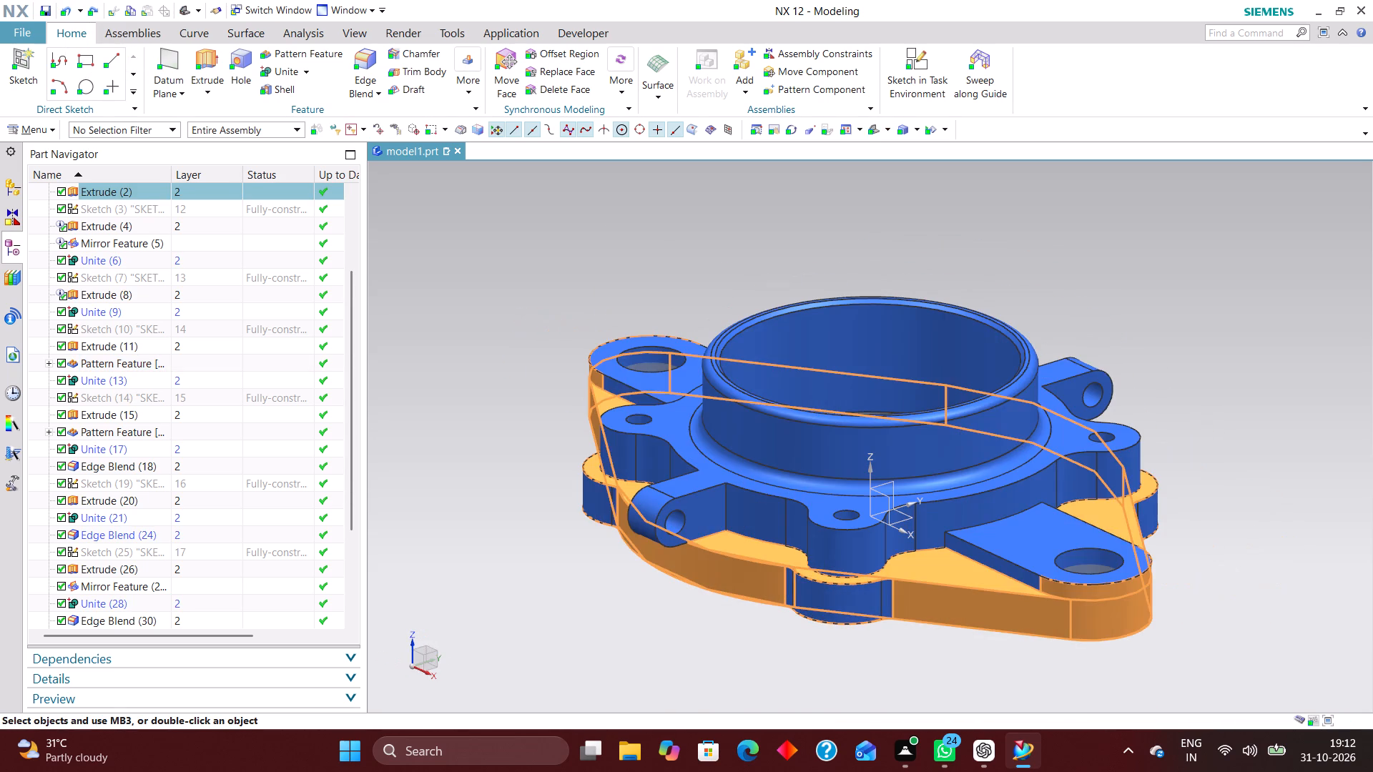
double_click(1211, 361)
double_click(1232, 475)
scroll(134, 400, up, 5)
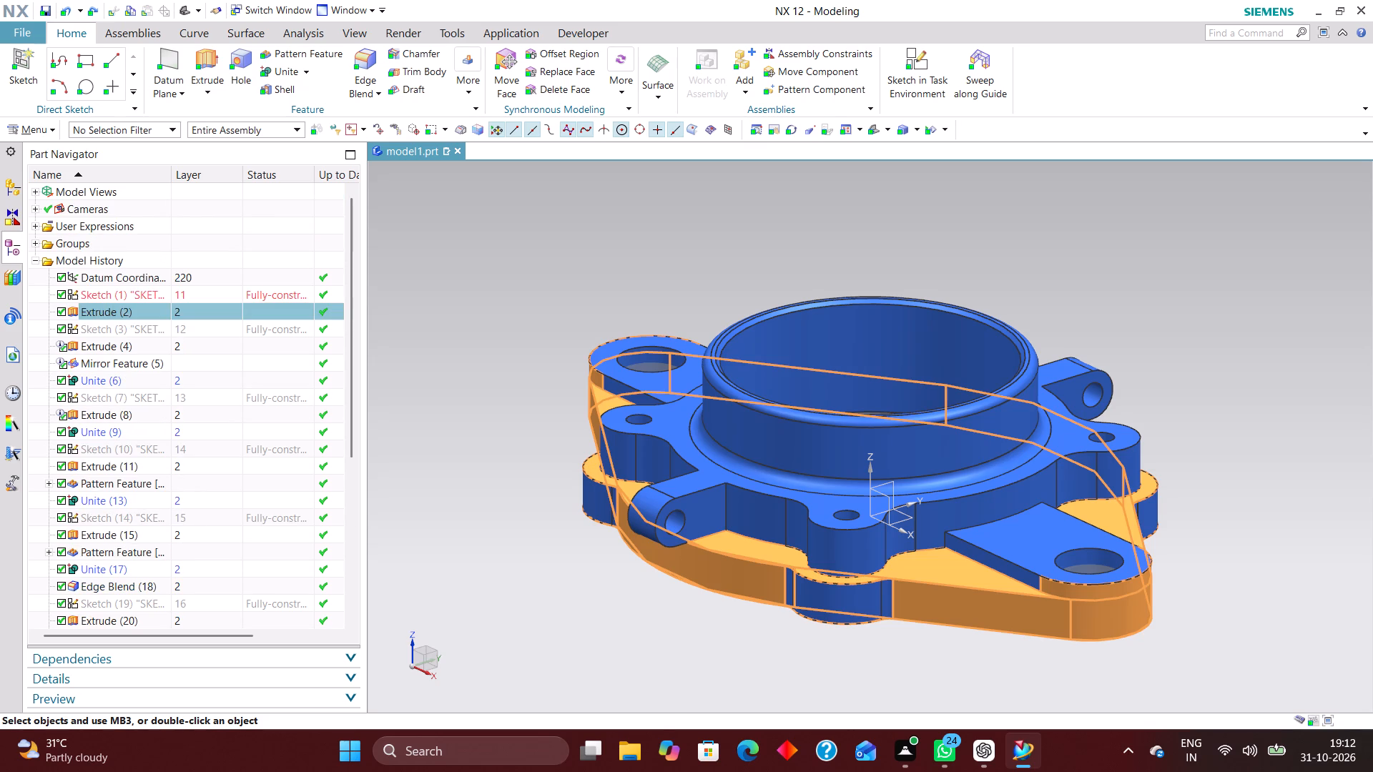
click(292, 397)
click(423, 350)
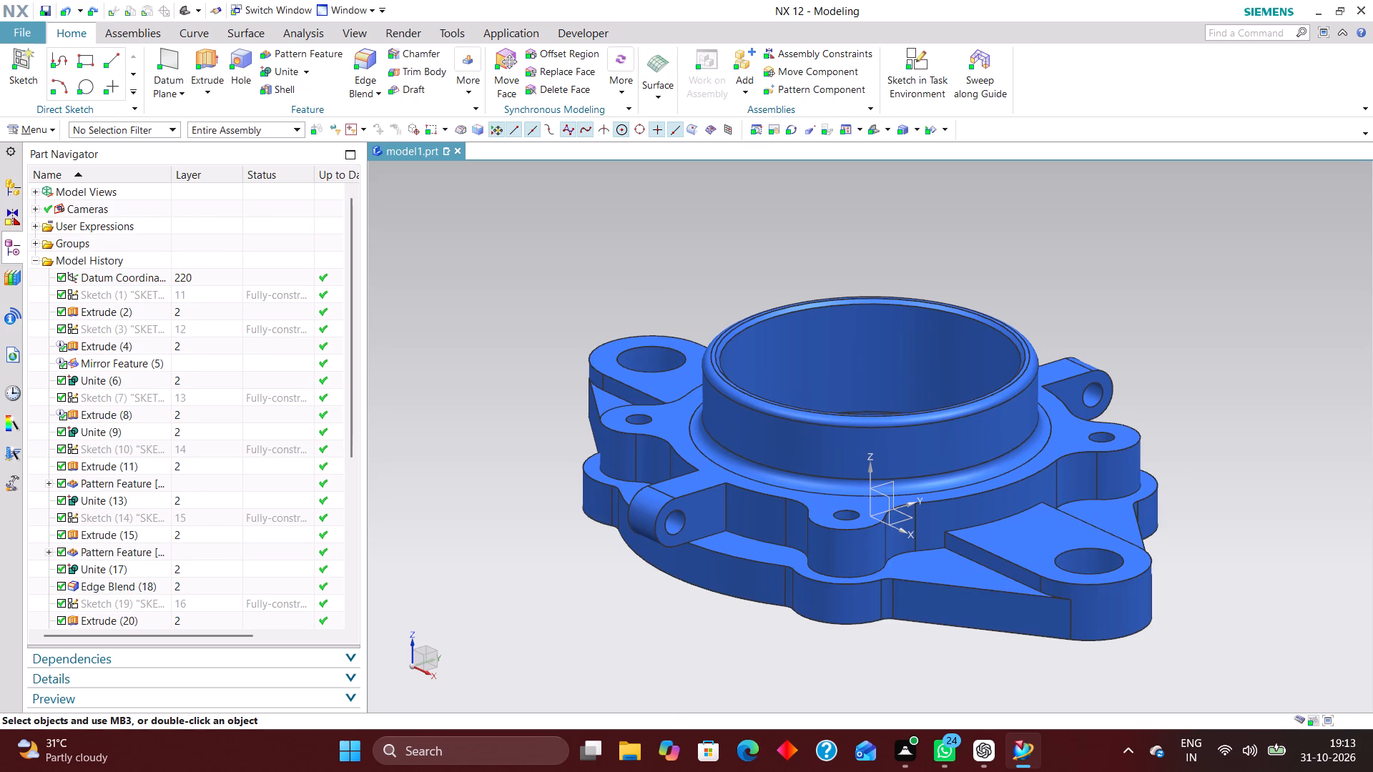
key(Escape)
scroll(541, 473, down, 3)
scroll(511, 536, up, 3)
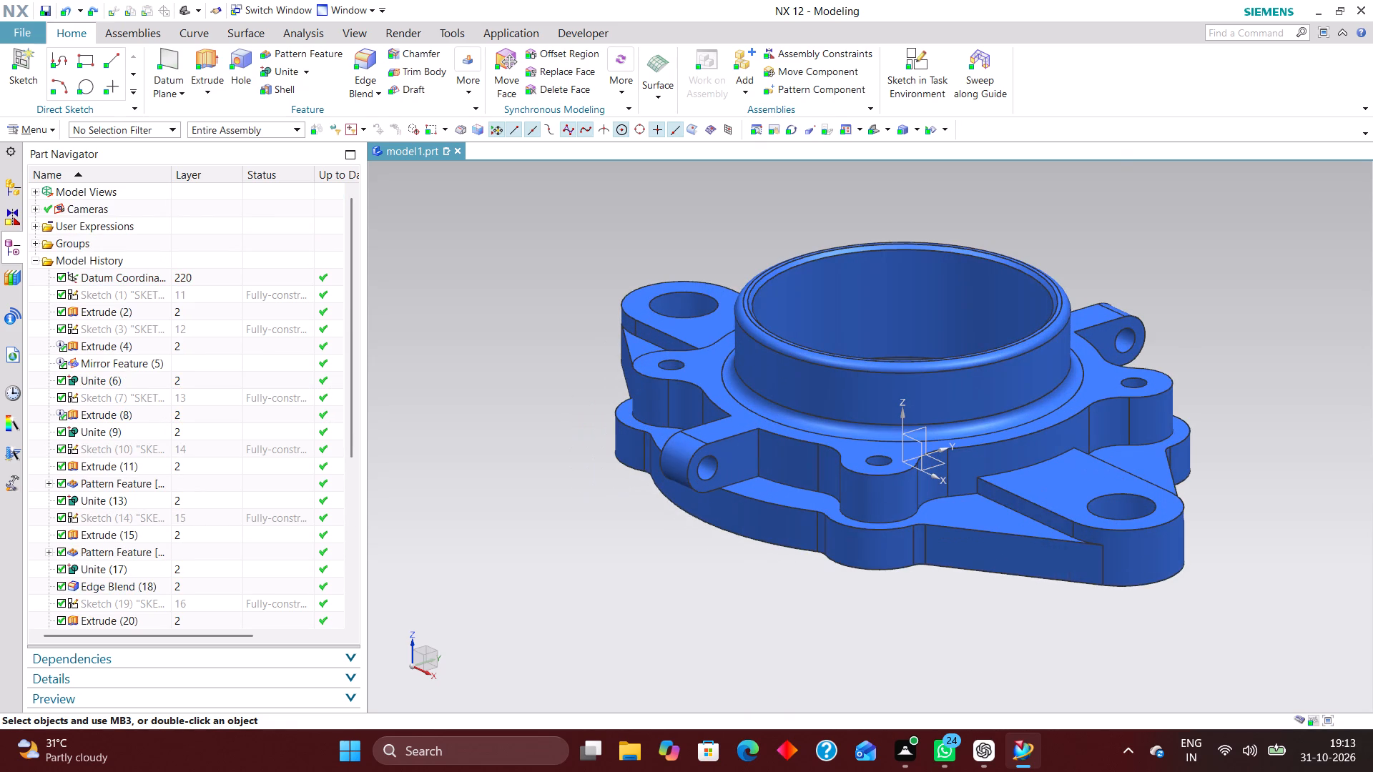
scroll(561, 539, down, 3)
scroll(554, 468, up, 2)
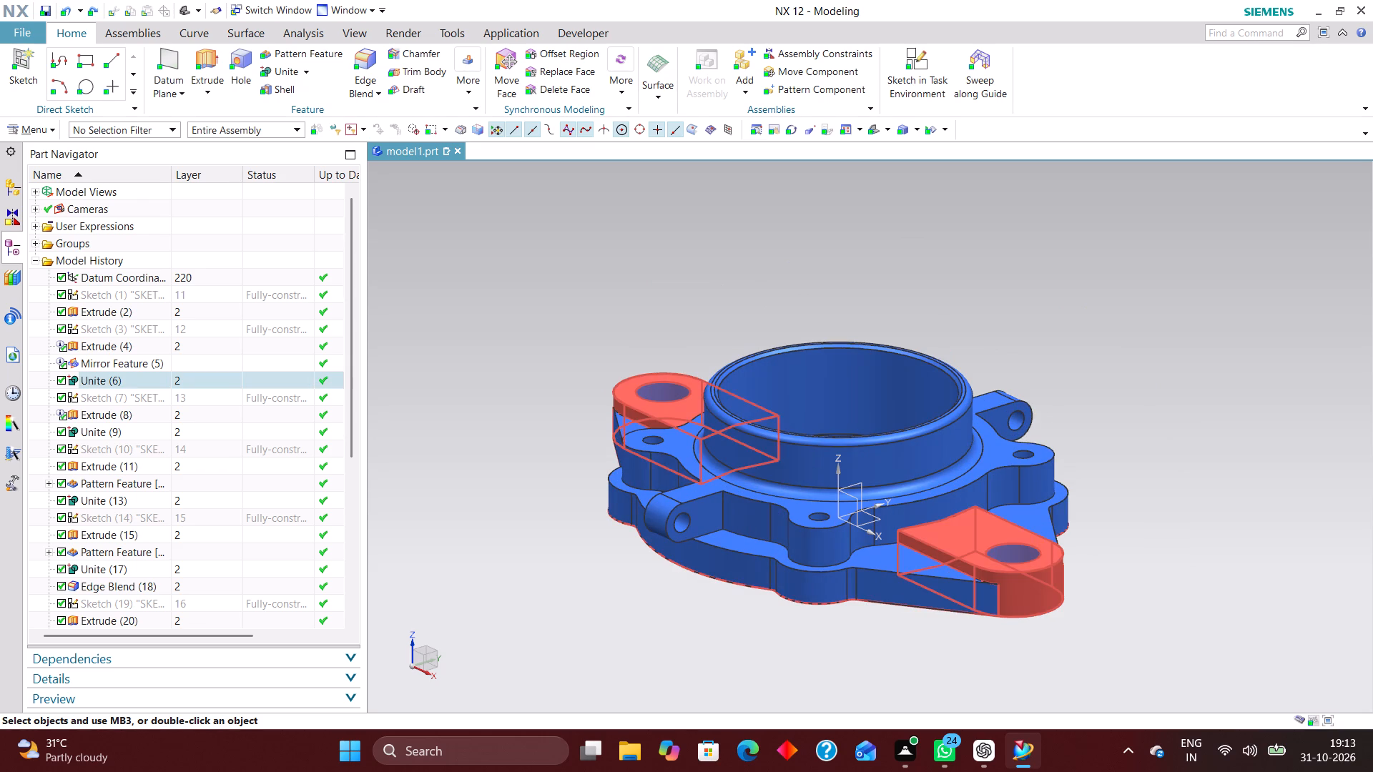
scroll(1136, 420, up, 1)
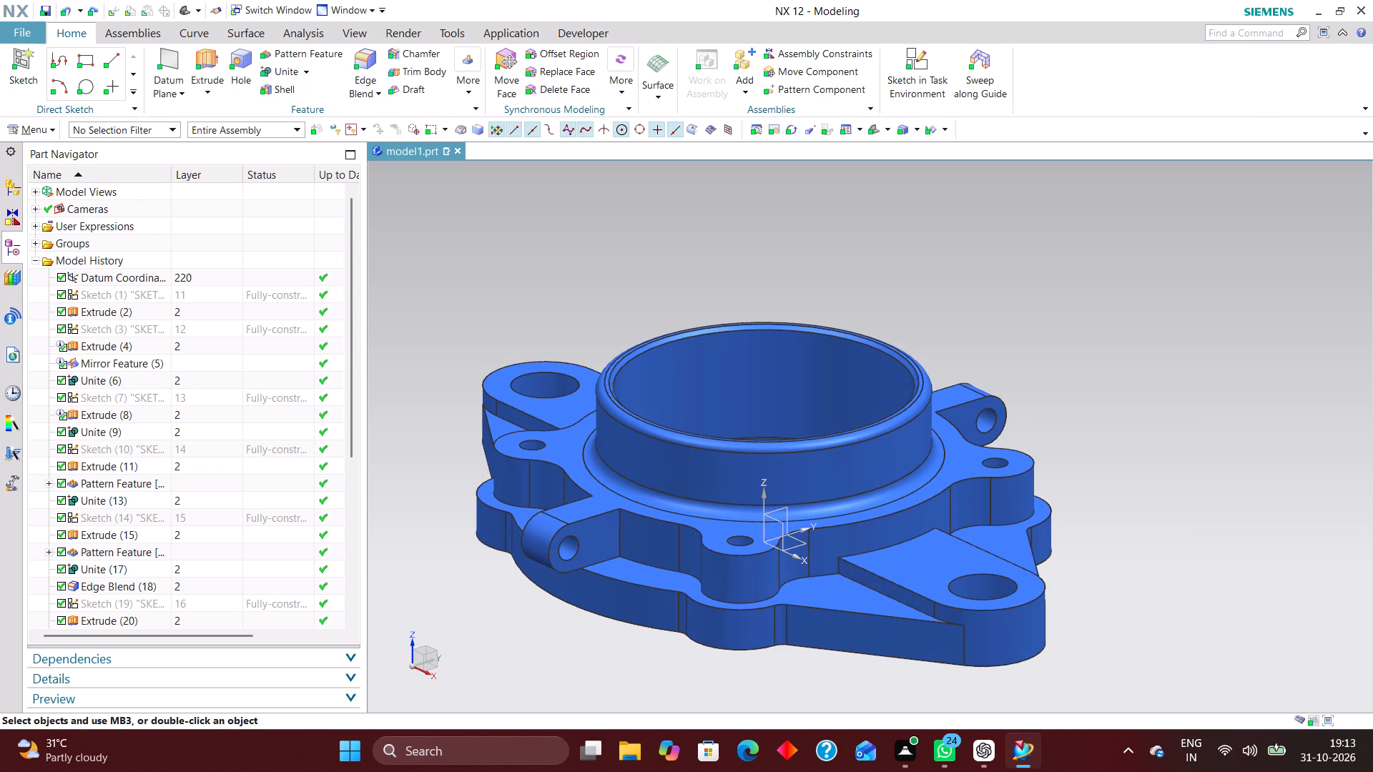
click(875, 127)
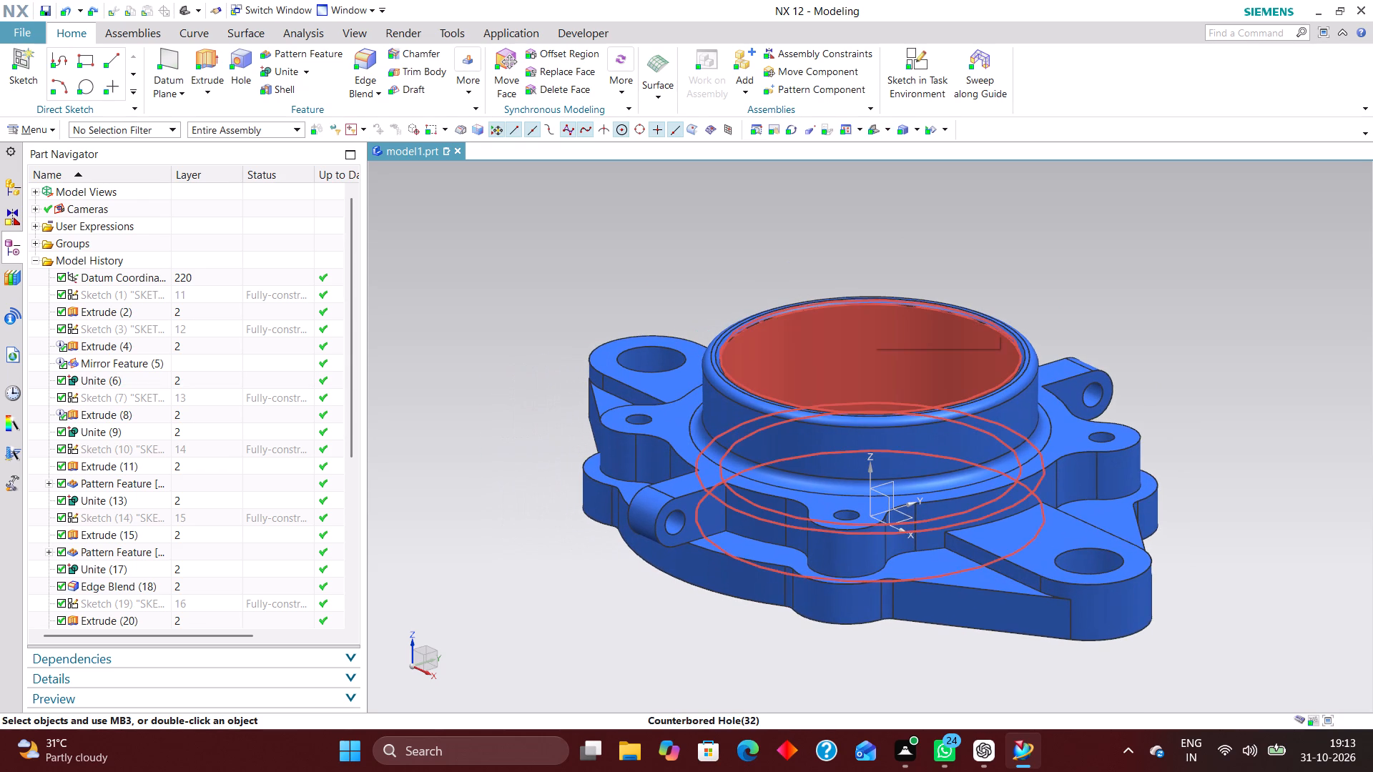
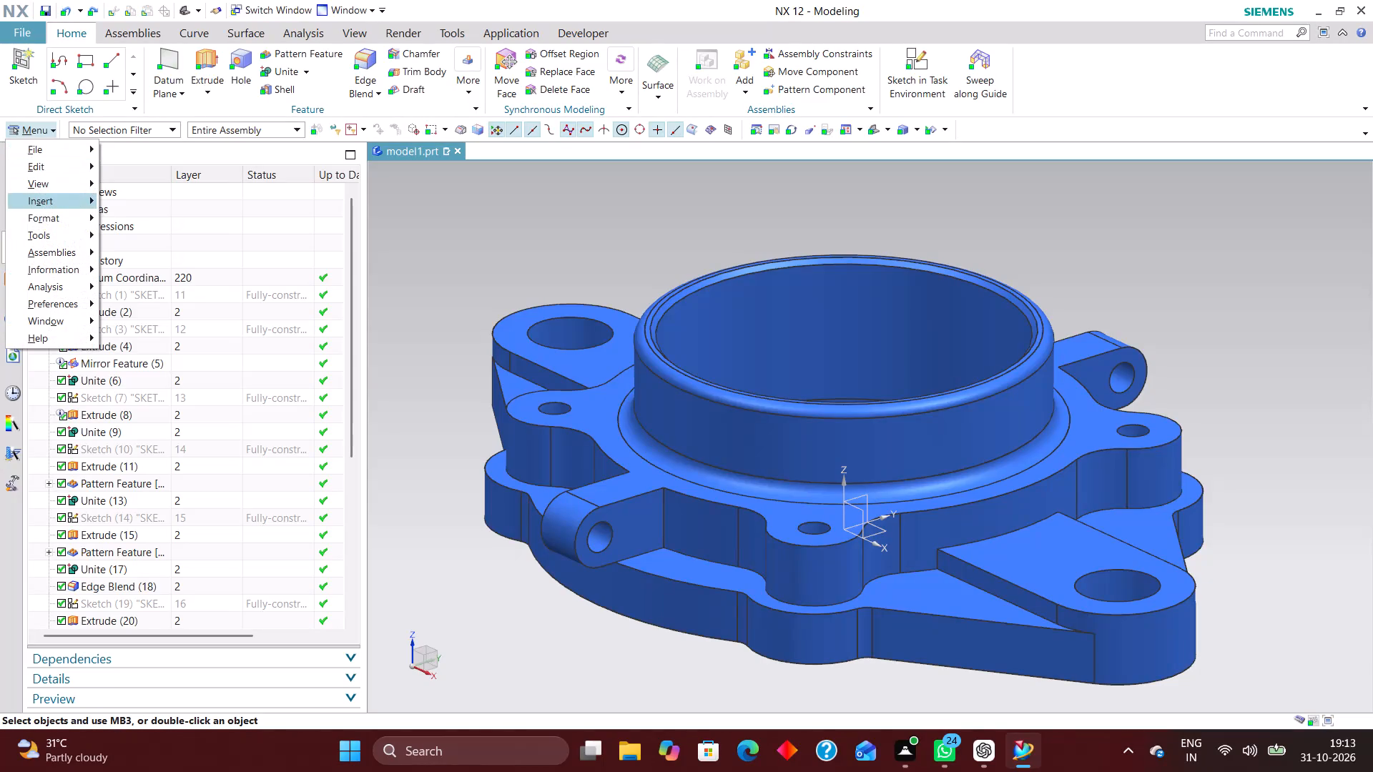
Run Part Cleanup on the work part with unused units and all serious delete actions enabled, and component display set to Remove All Changes.
click(70, 152)
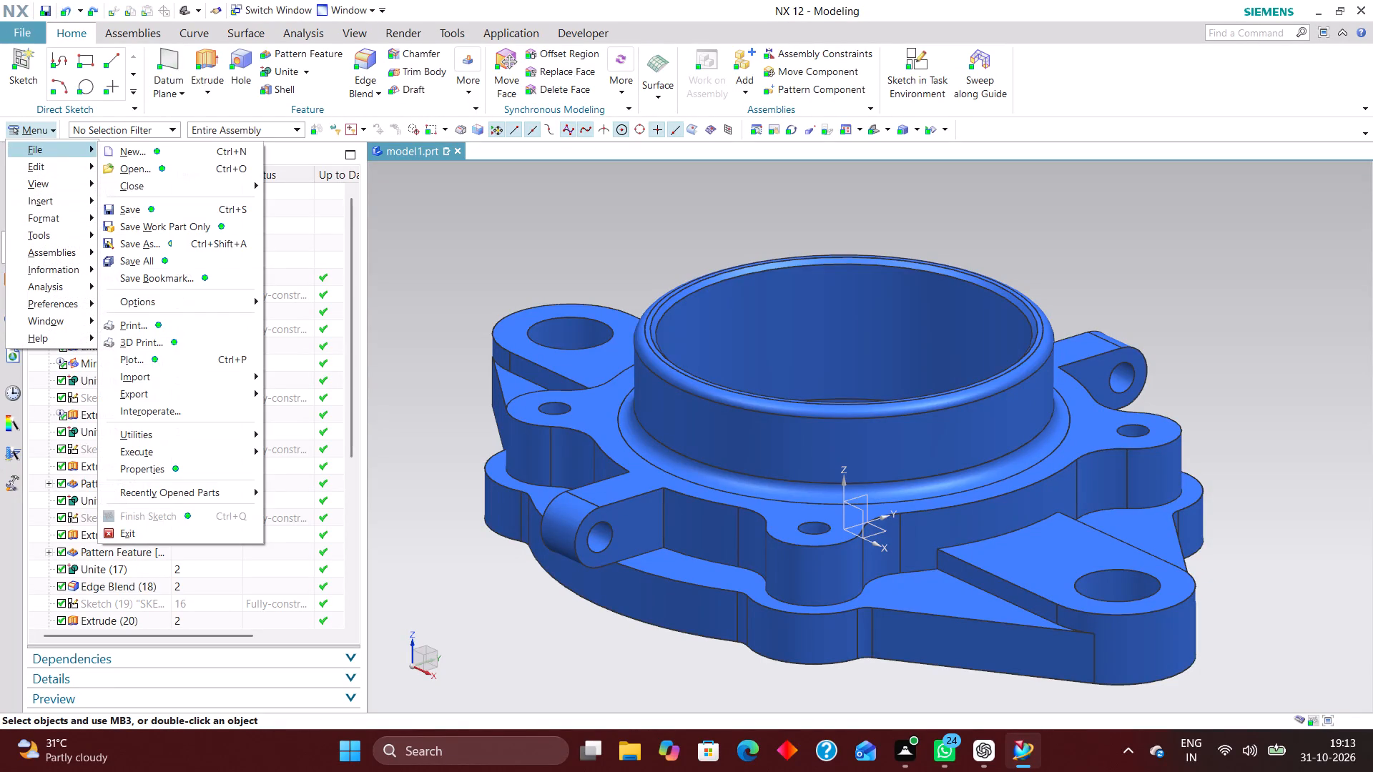
click(185, 435)
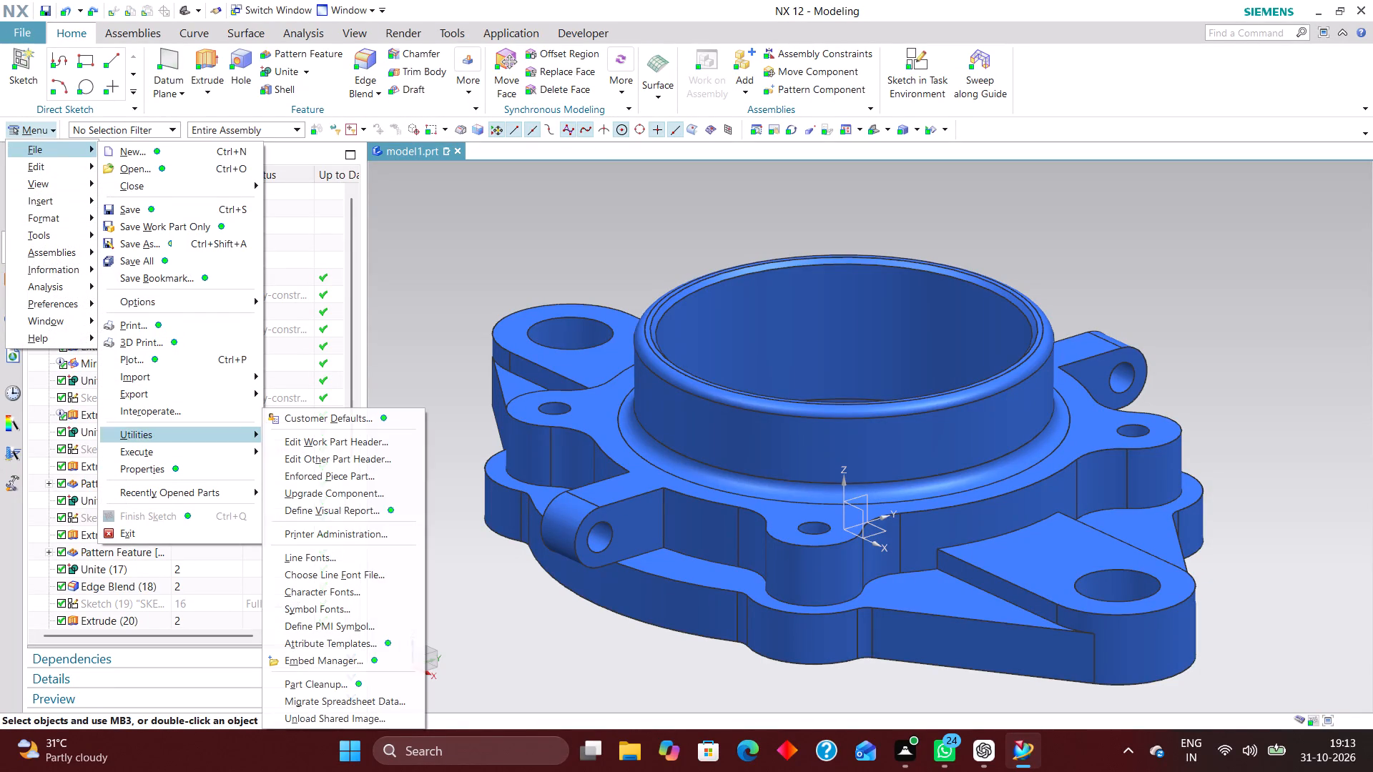
click(343, 678)
click(247, 395)
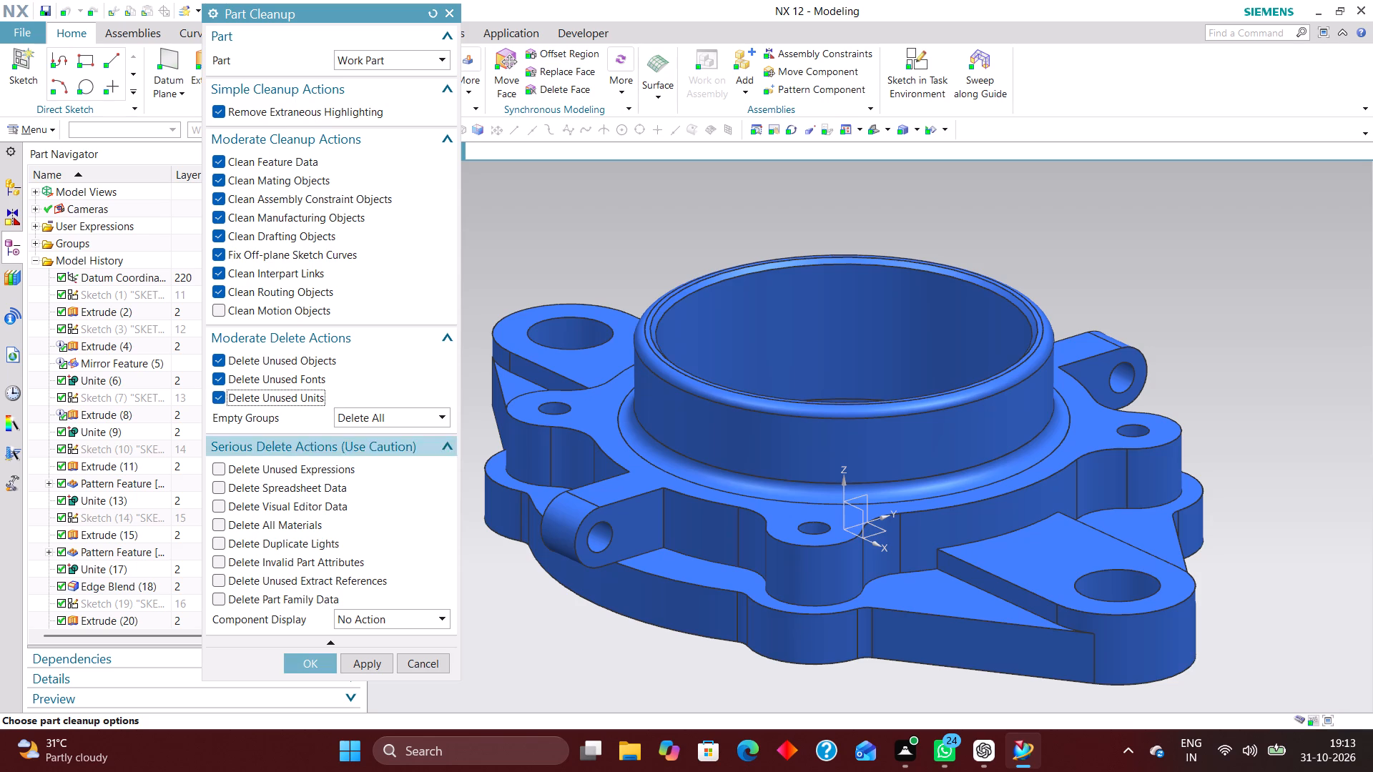
click(251, 465)
click(249, 489)
click(250, 503)
click(250, 523)
click(250, 538)
click(250, 558)
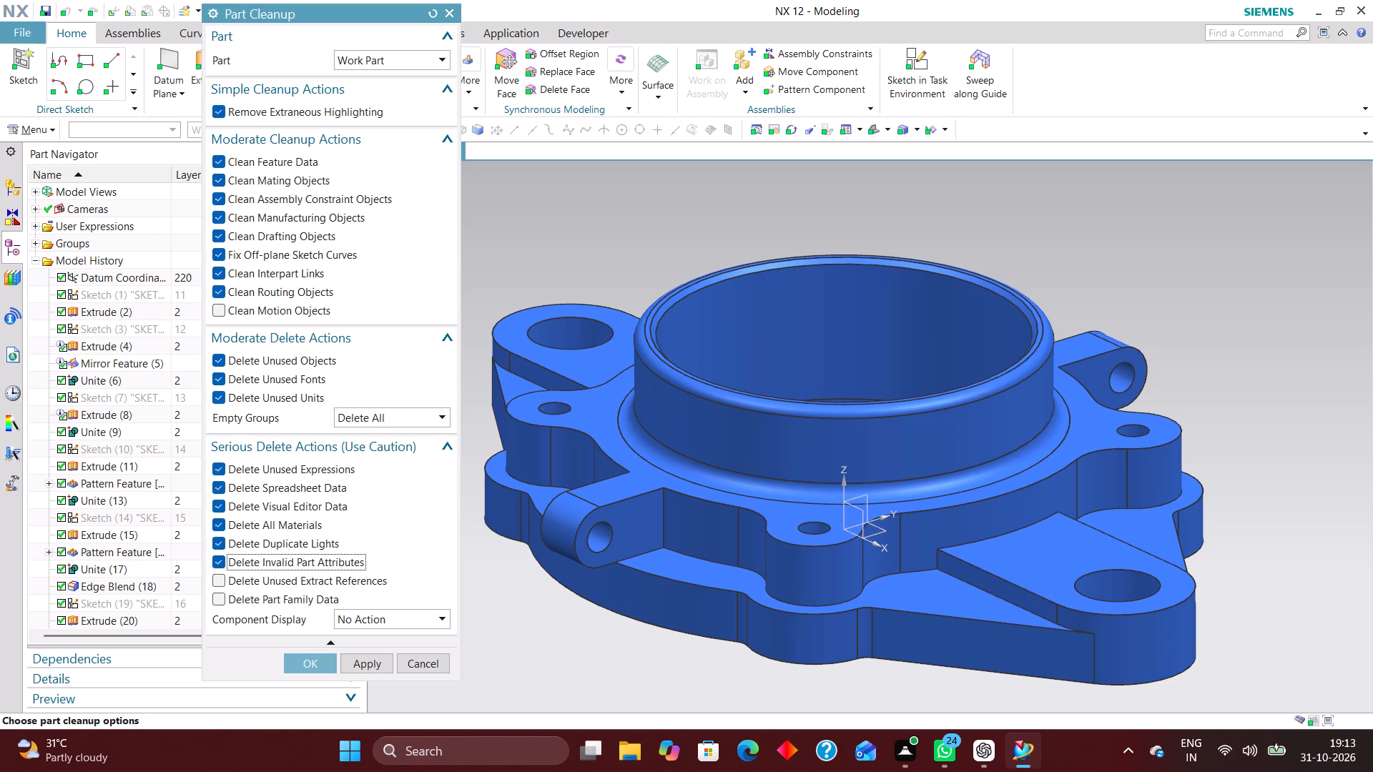
click(251, 579)
click(250, 594)
click(388, 624)
click(389, 670)
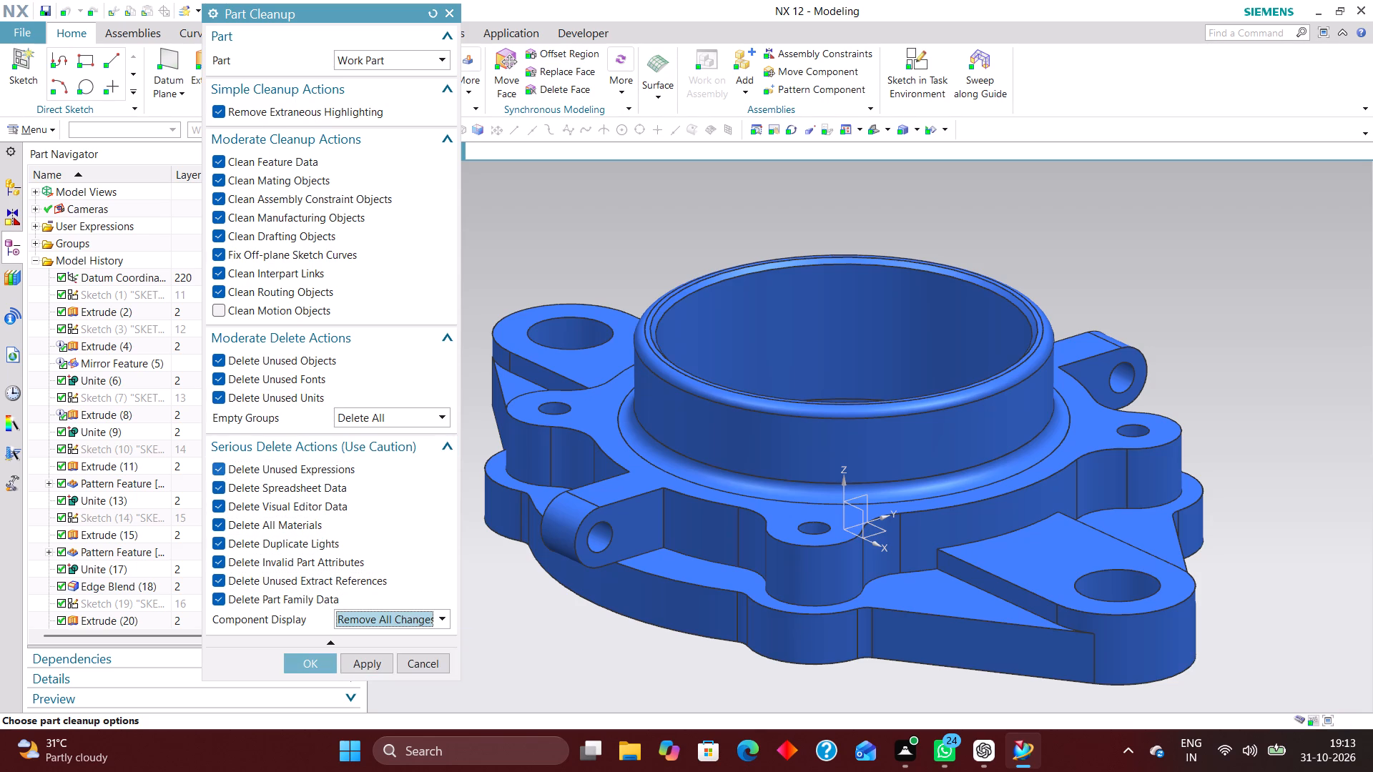
click(315, 659)
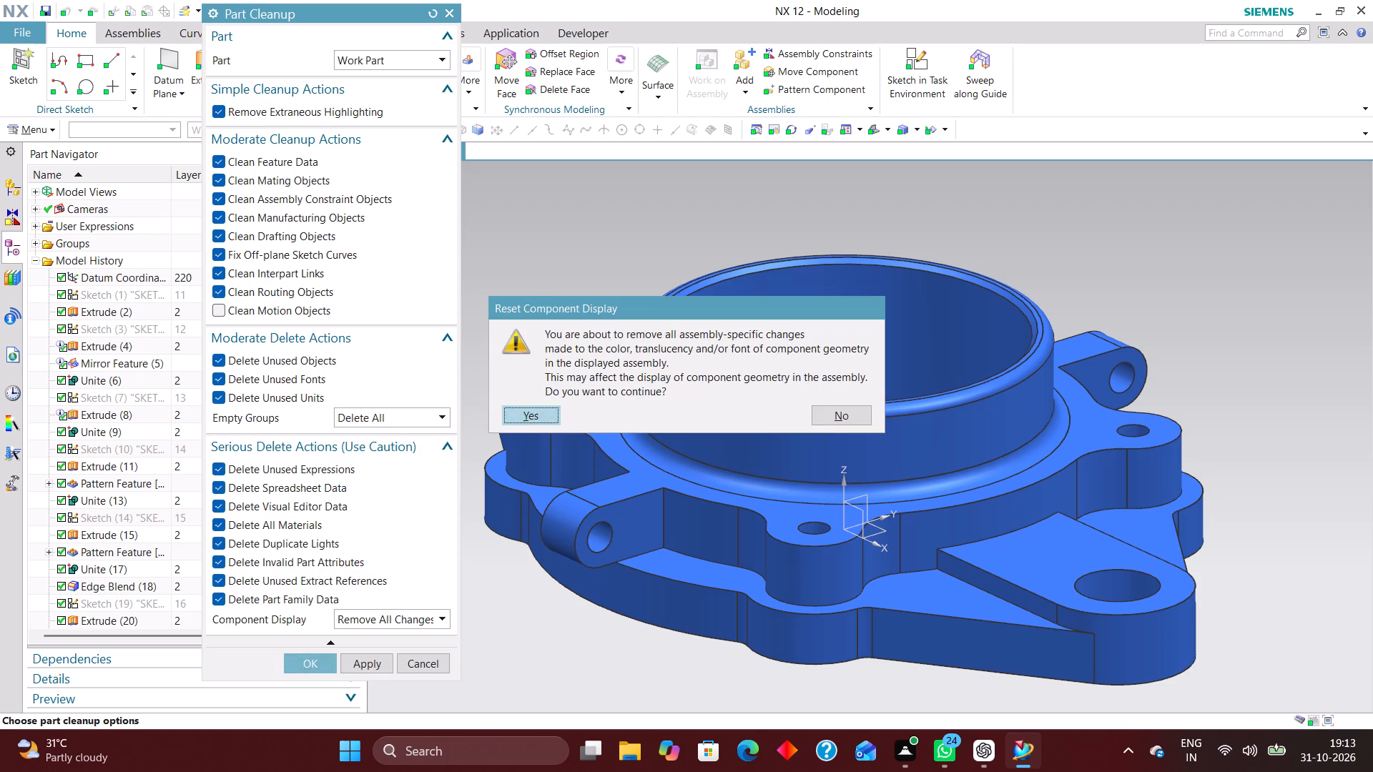
click(531, 412)
click(530, 392)
Create a new reference set in the work part containing the housing's solid body.
click(52, 124)
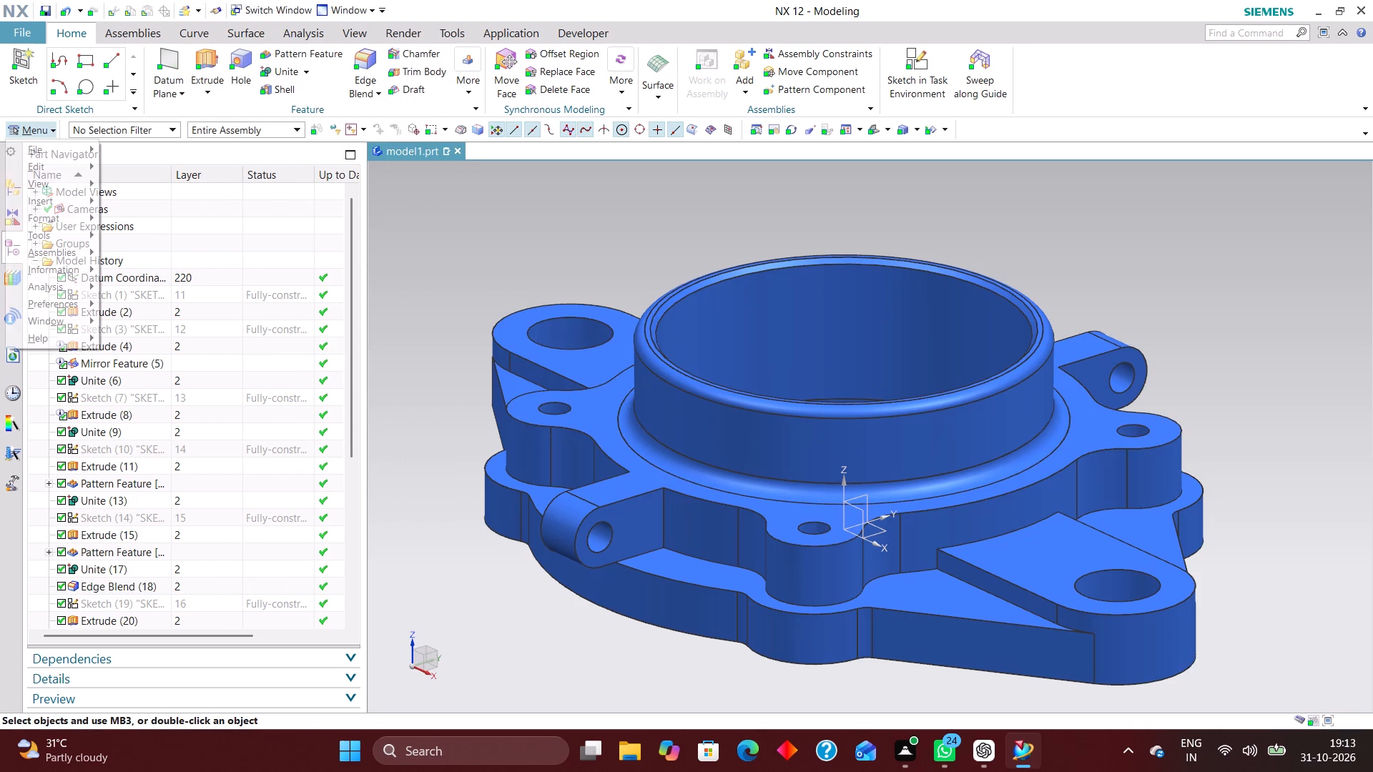
click(61, 234)
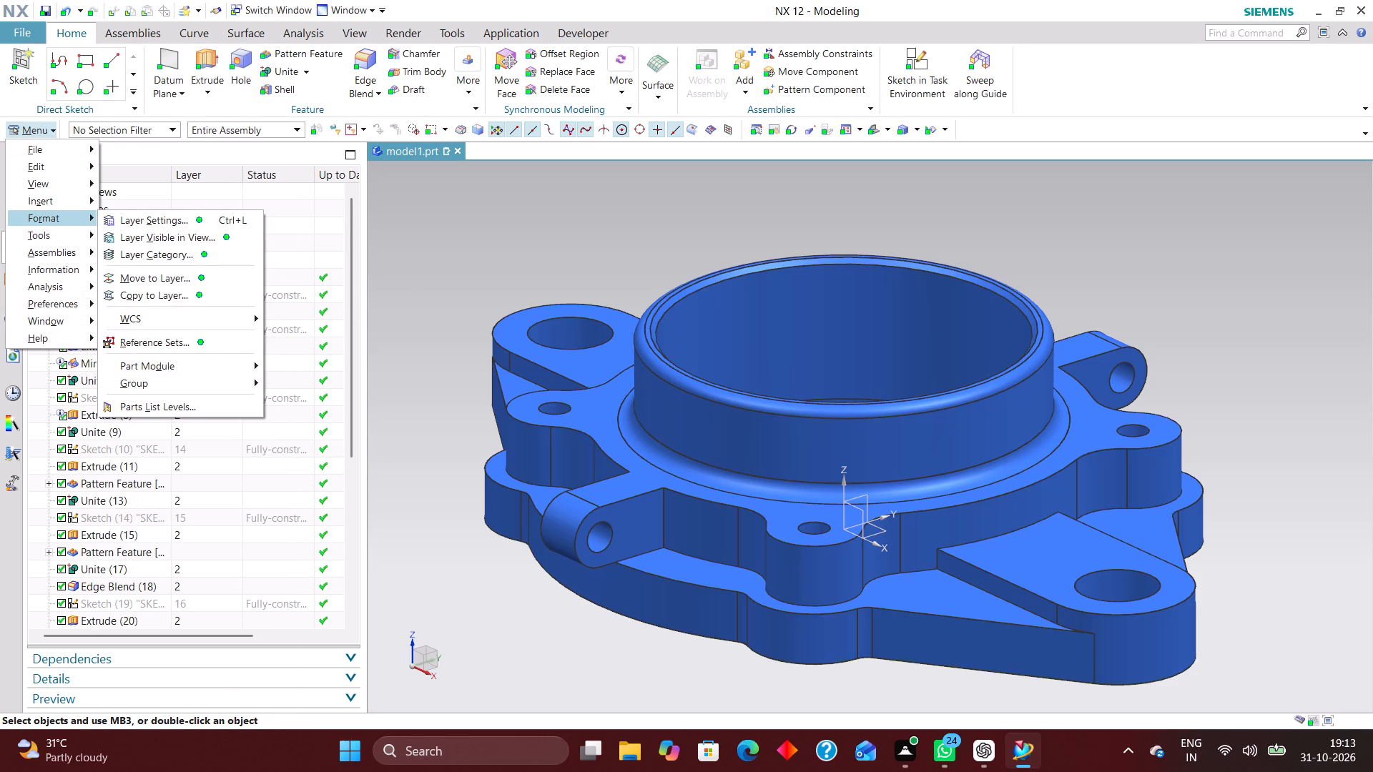
click(200, 344)
click(438, 116)
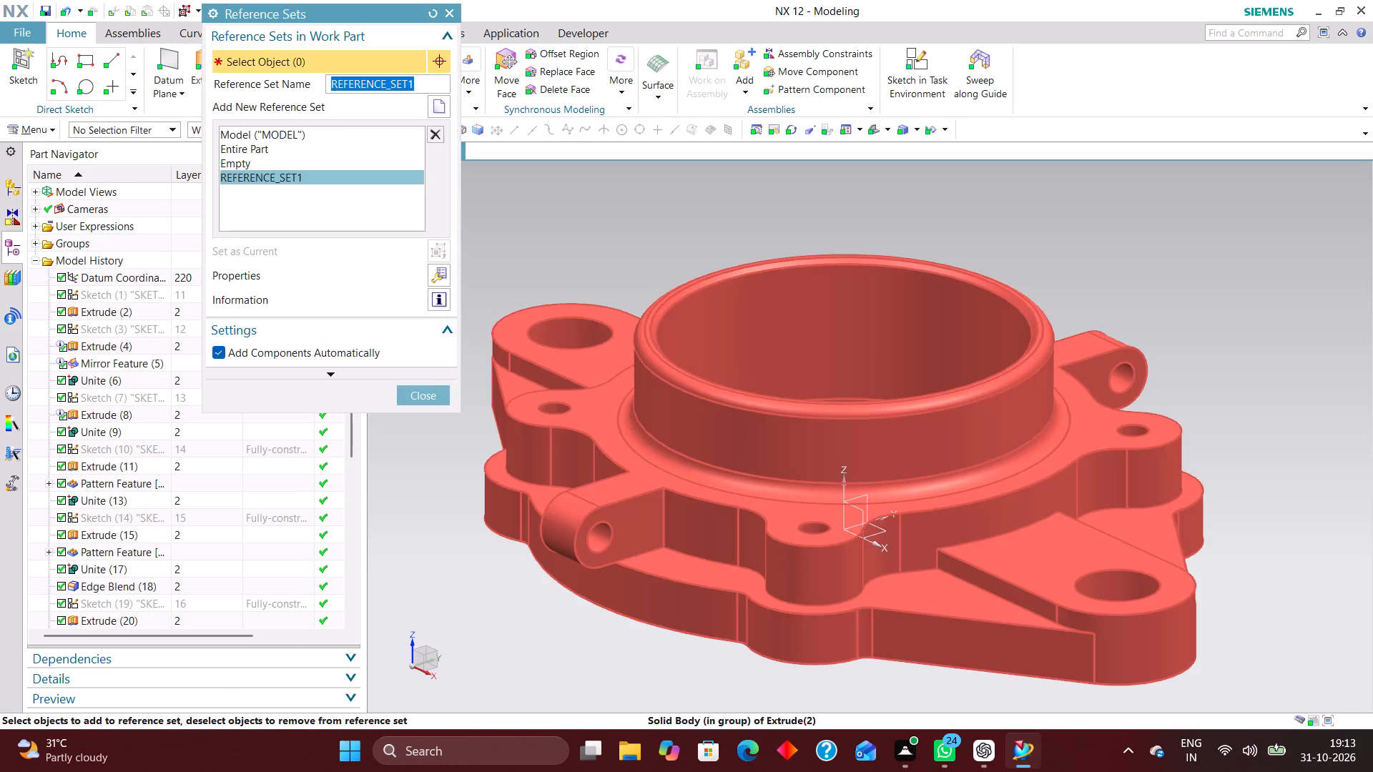
click(723, 380)
click(425, 395)
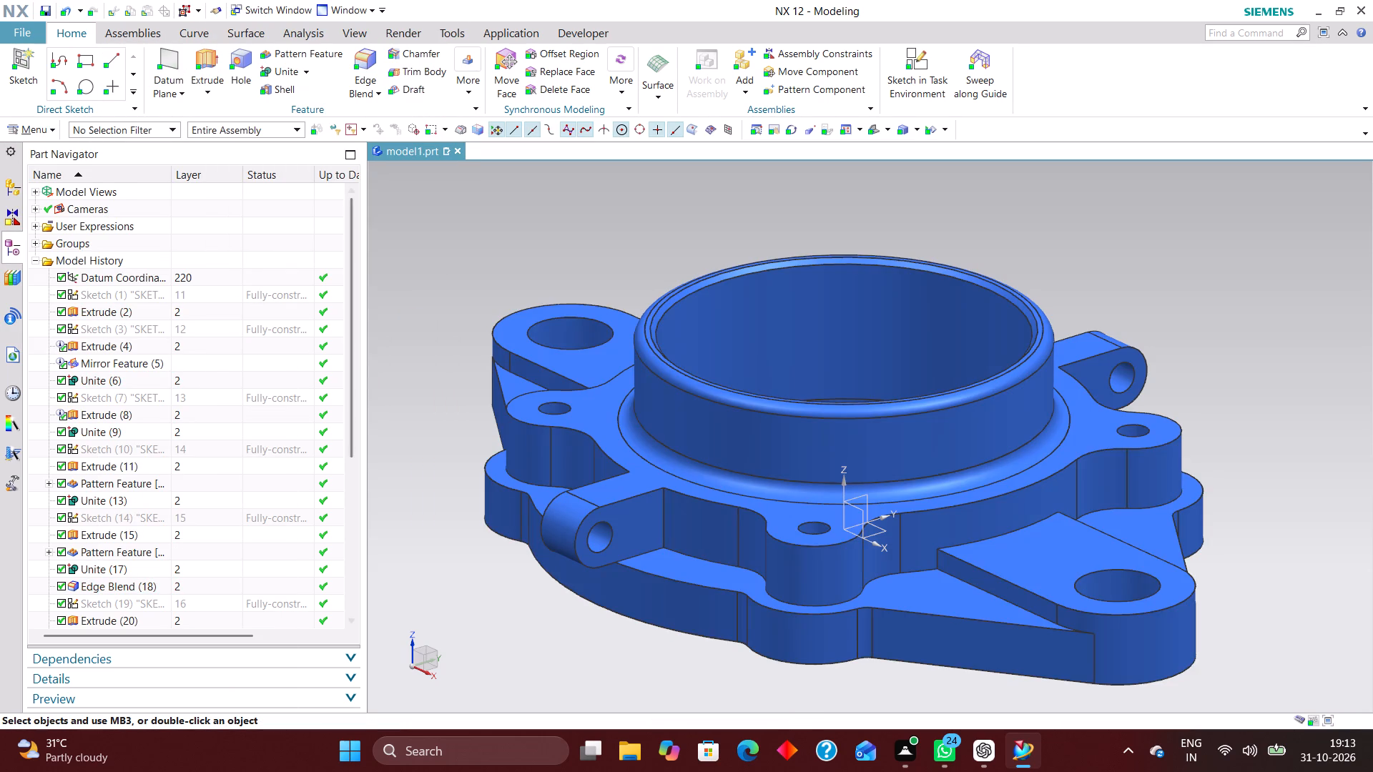
Add the housing geometry to the part's Product Interface.
click(44, 129)
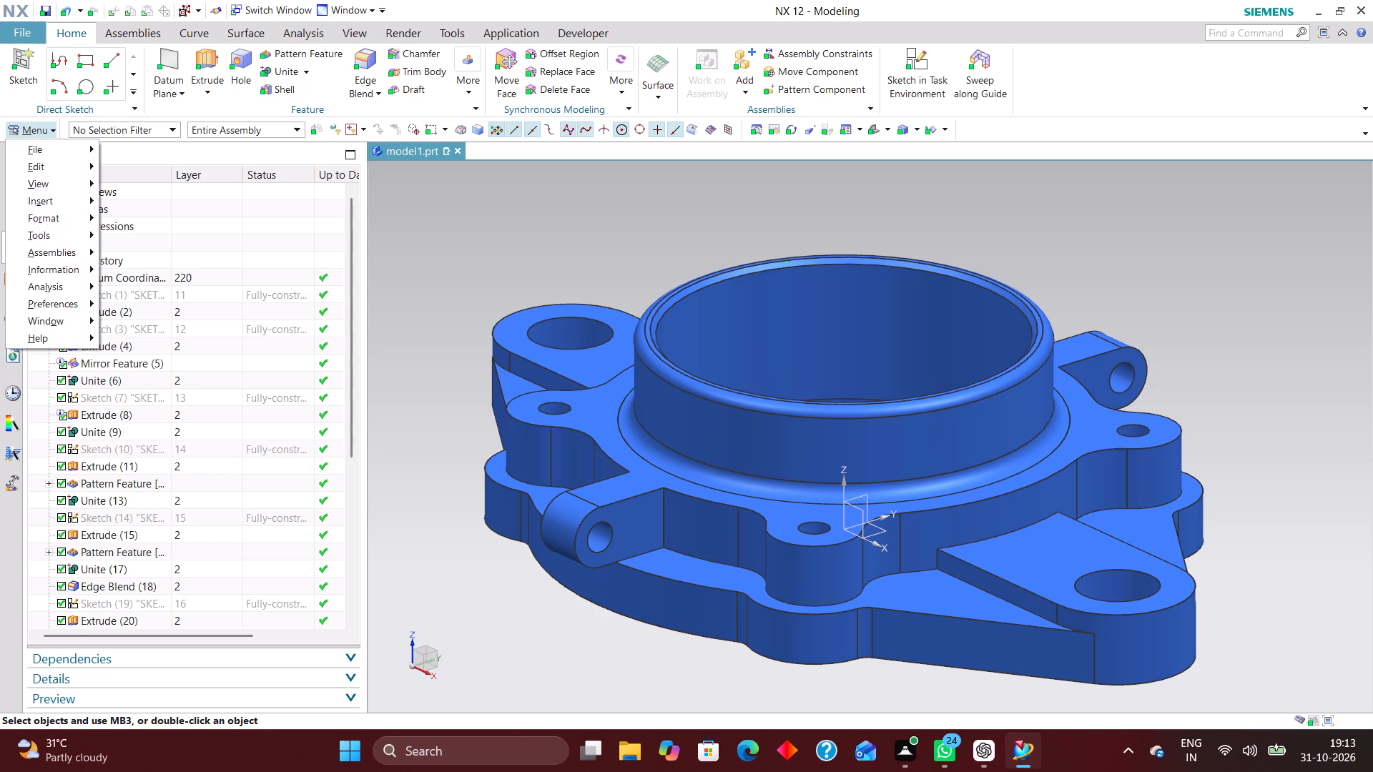
click(45, 240)
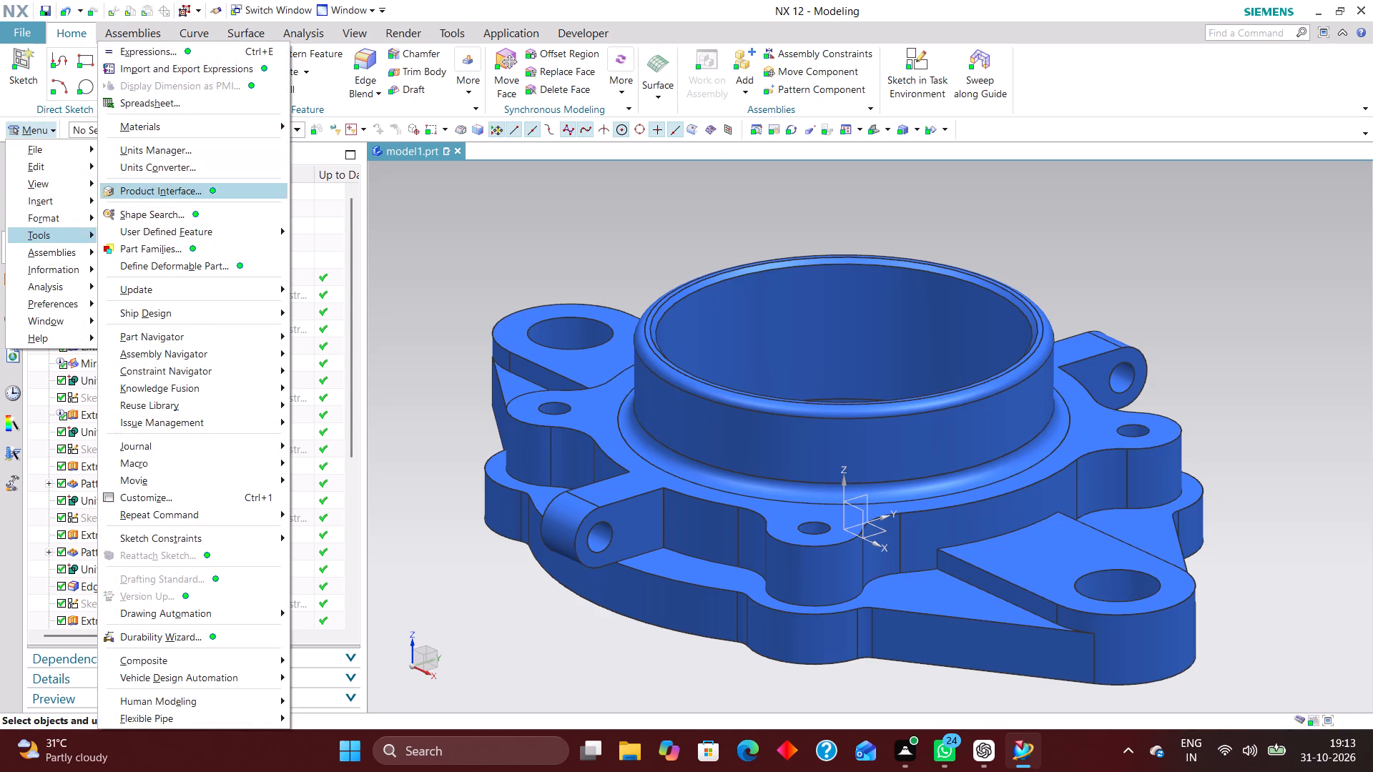
click(200, 188)
click(763, 435)
click(609, 269)
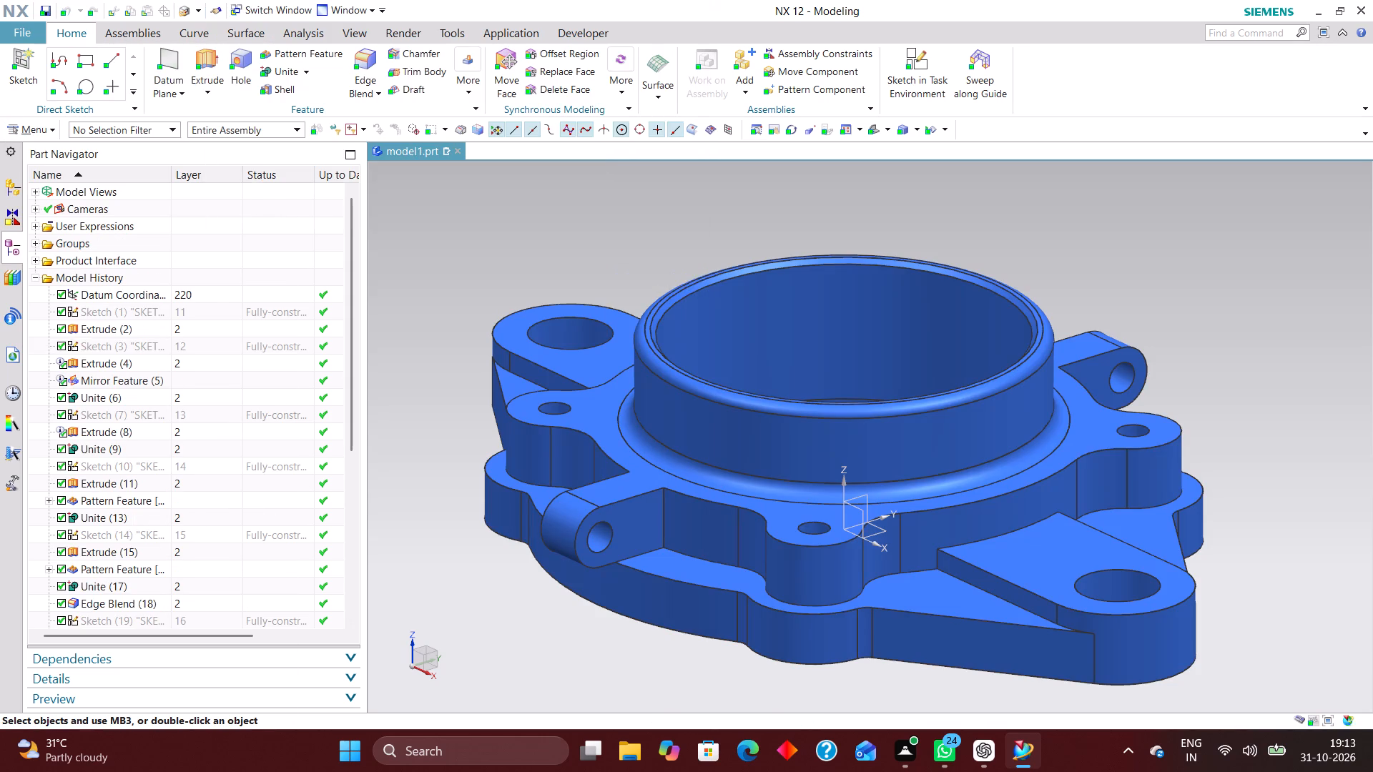
Create a drawing of model1 from the A1 - Size millimetre template that references the existing part, and dismiss the startup dialogs.
click(873, 131)
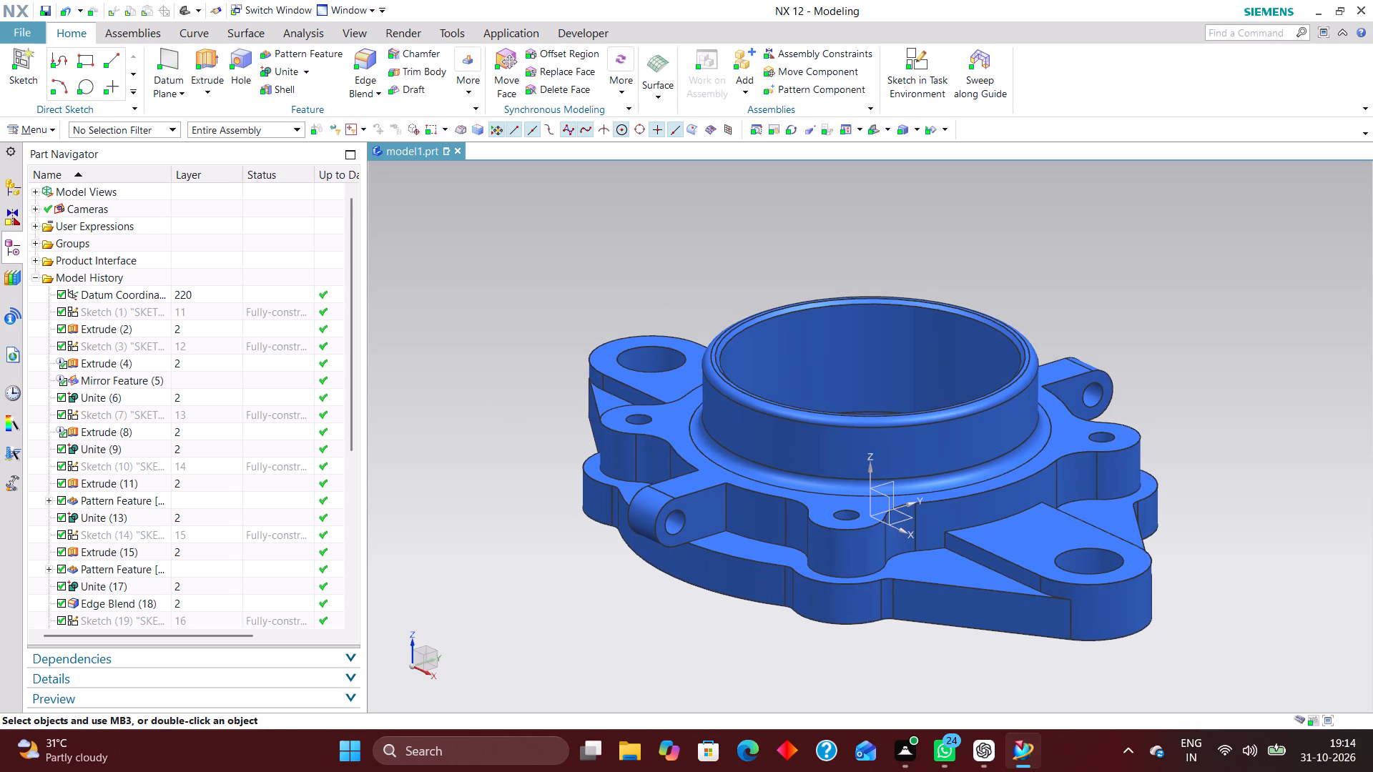
click(19, 35)
click(61, 60)
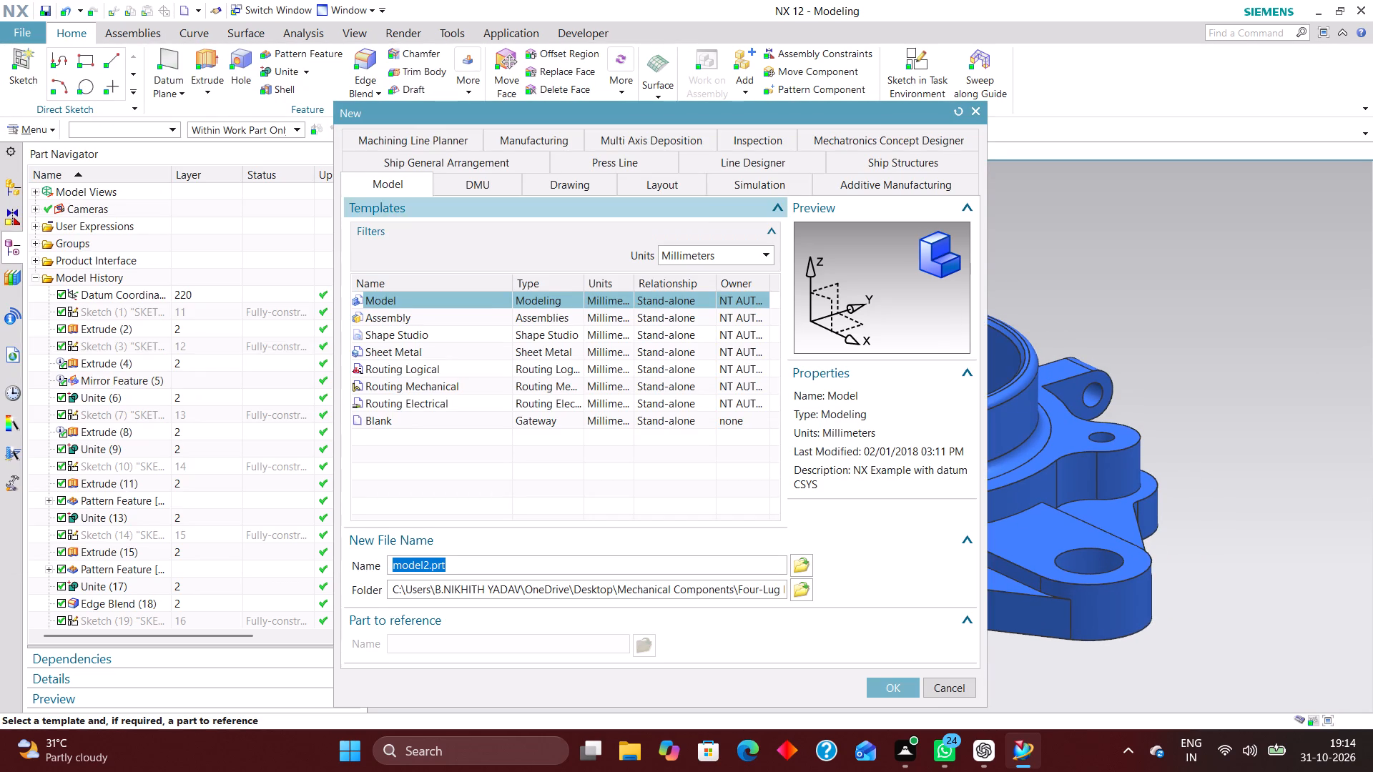
click(555, 175)
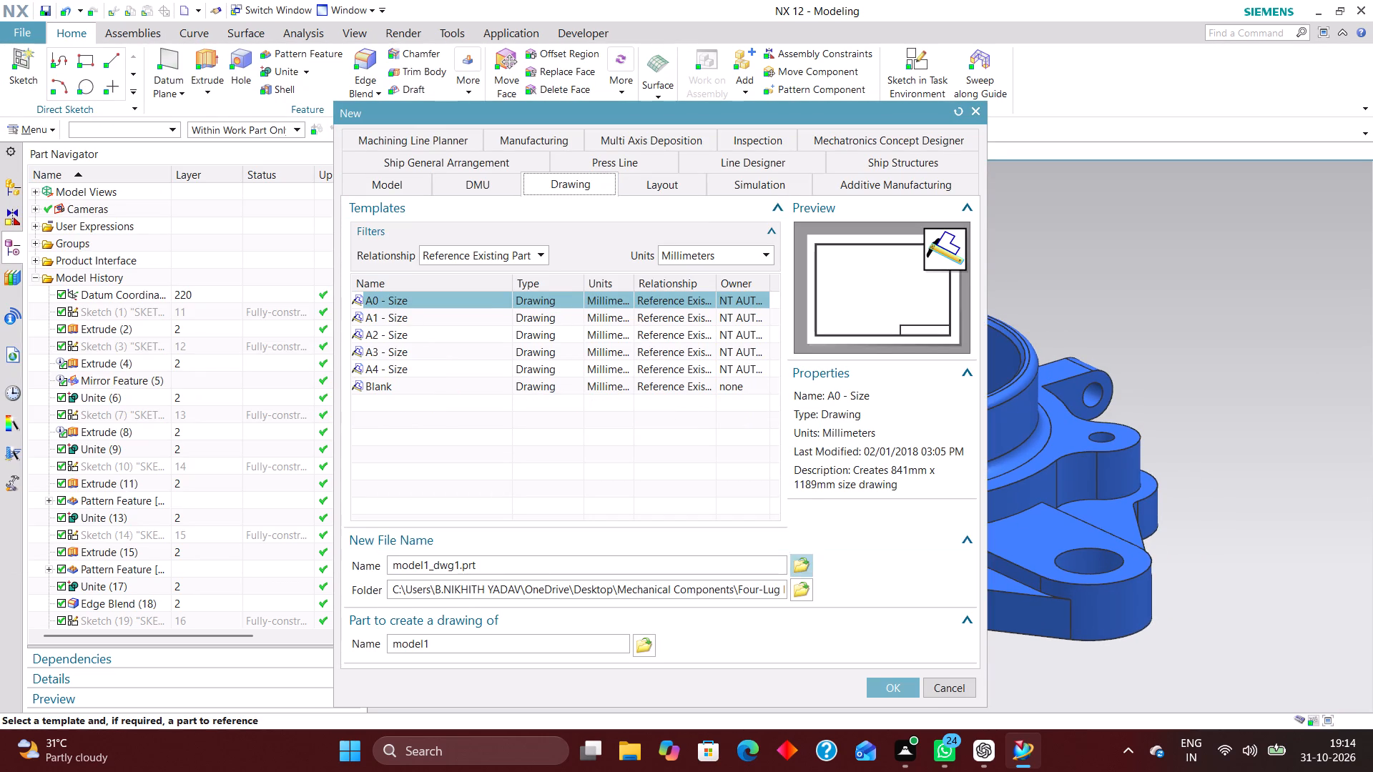
click(432, 319)
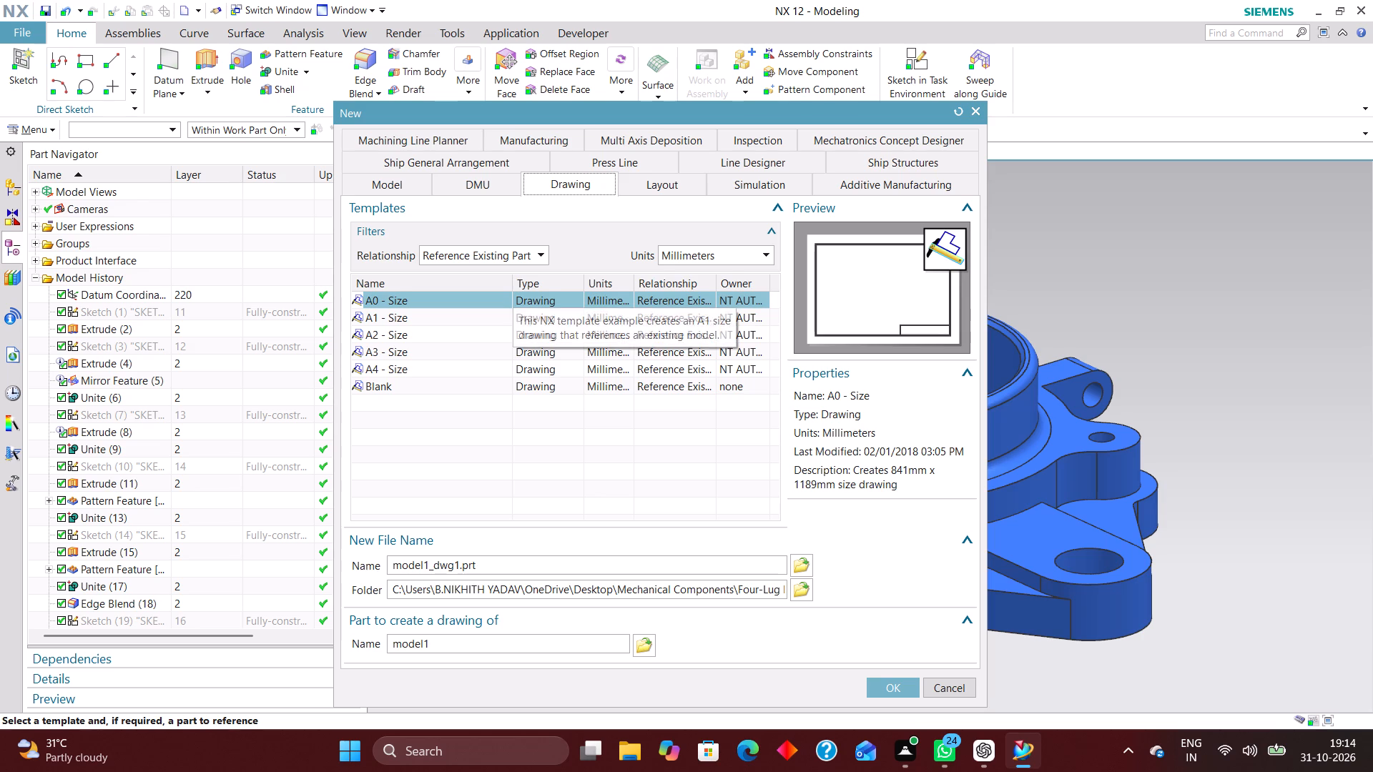
click(901, 688)
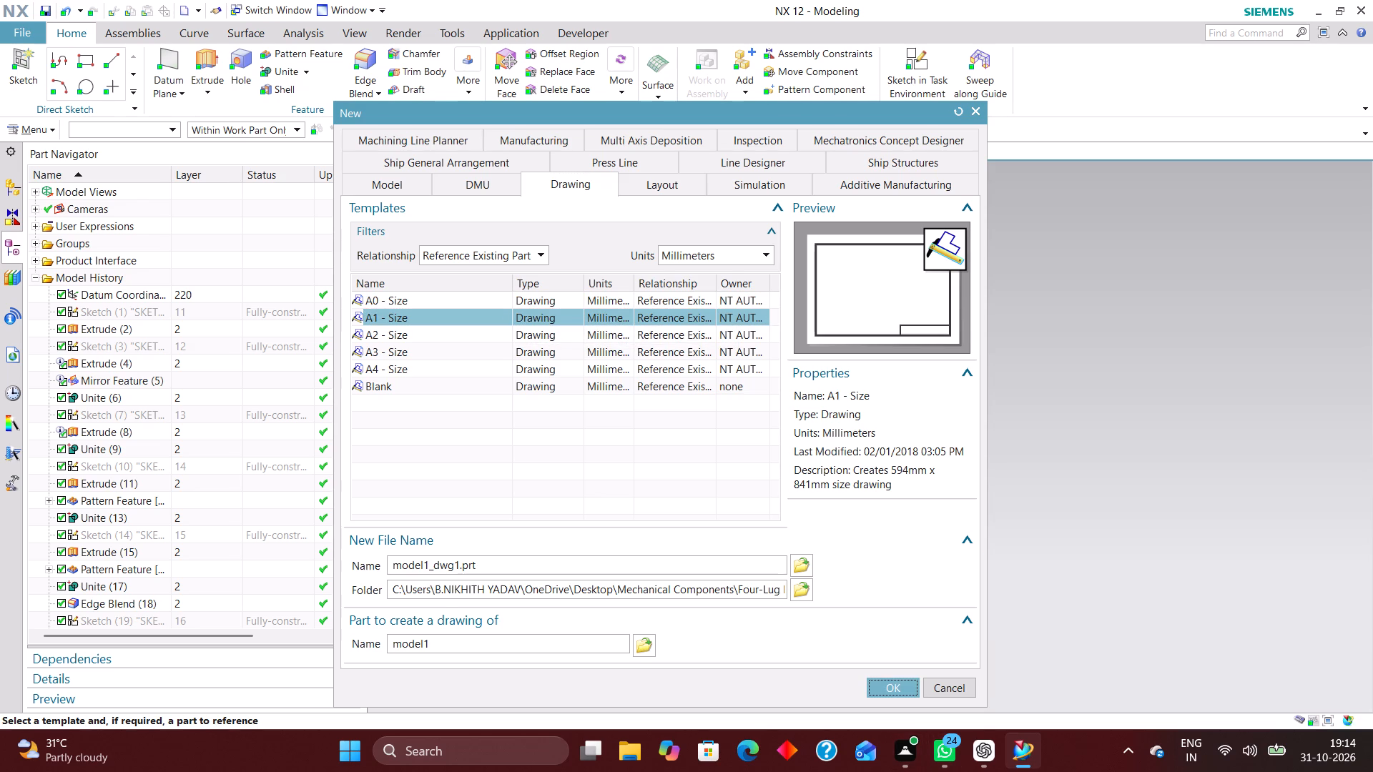
click(441, 222)
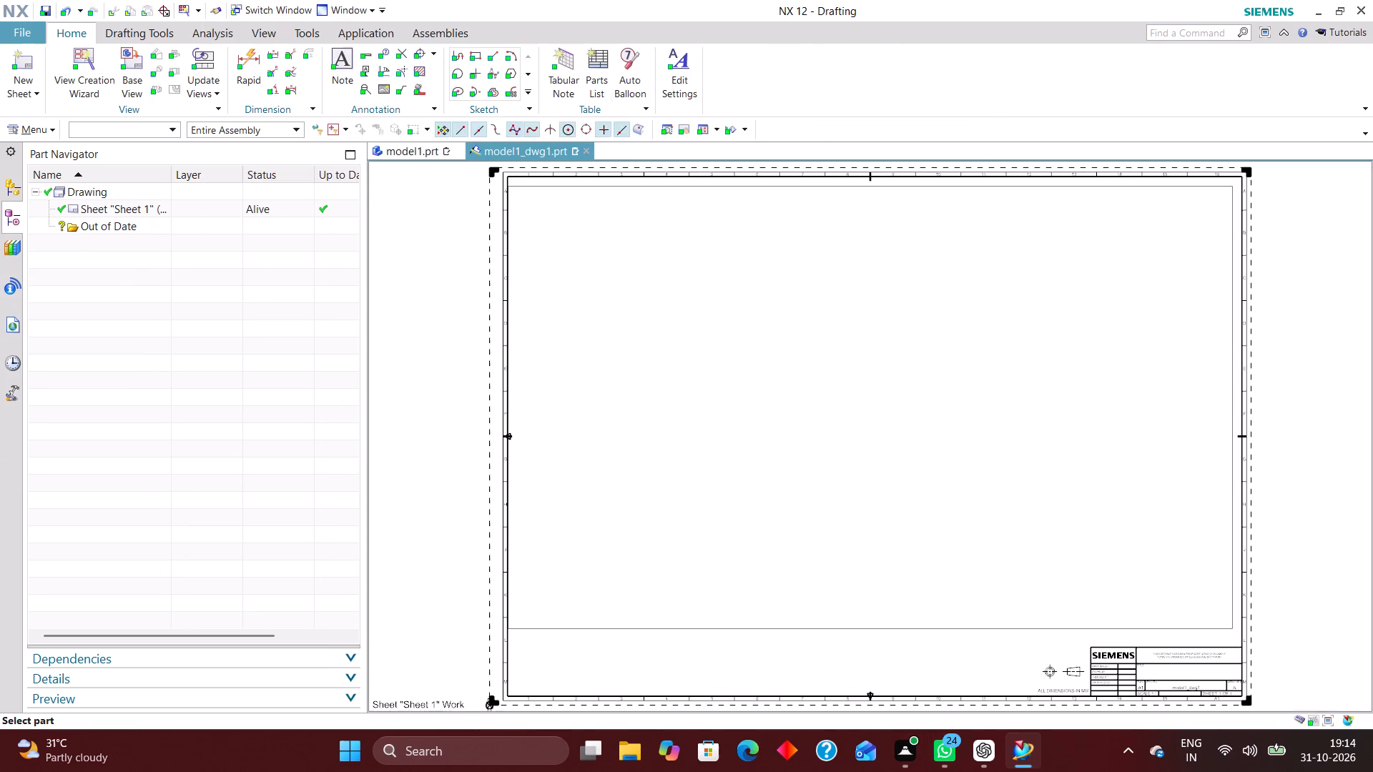
click(567, 337)
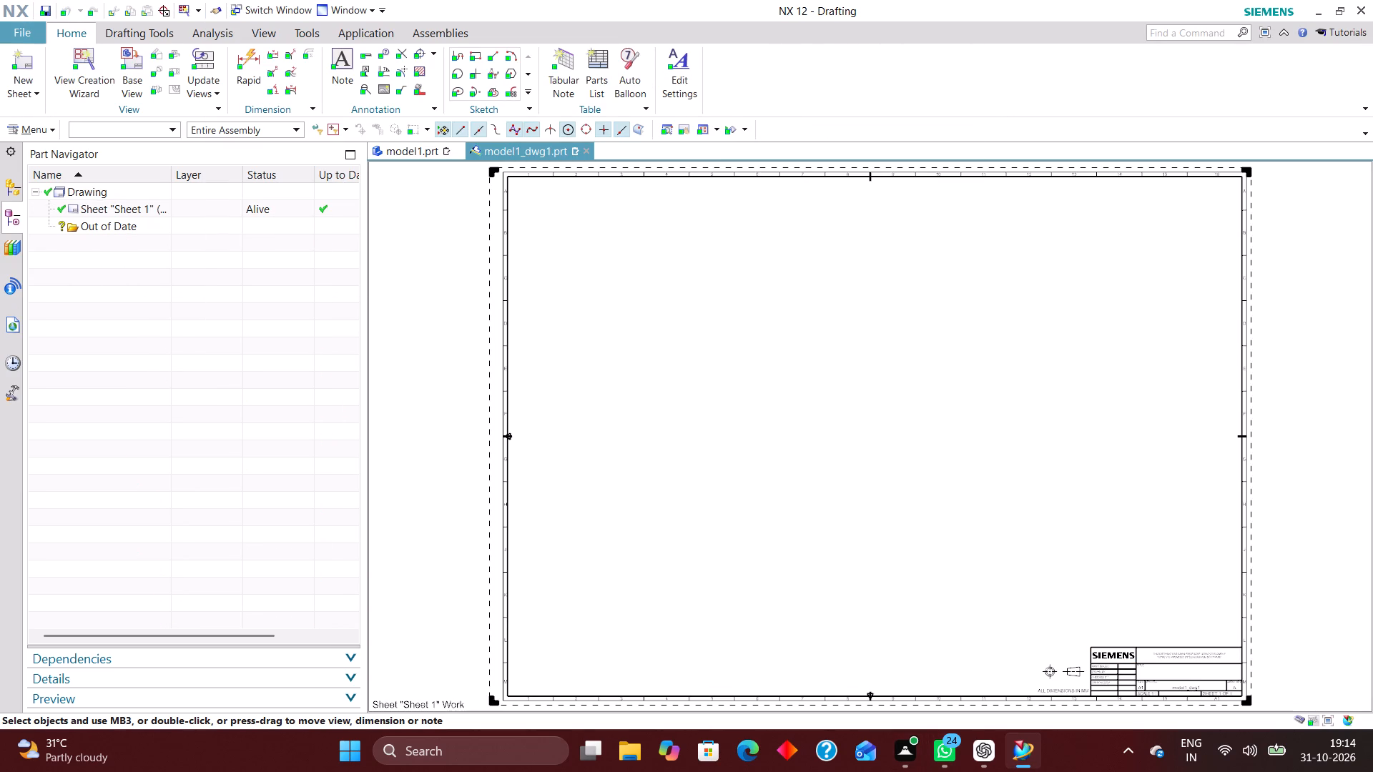
Set the drawing's work layer to 2.
key(ctrl+l)
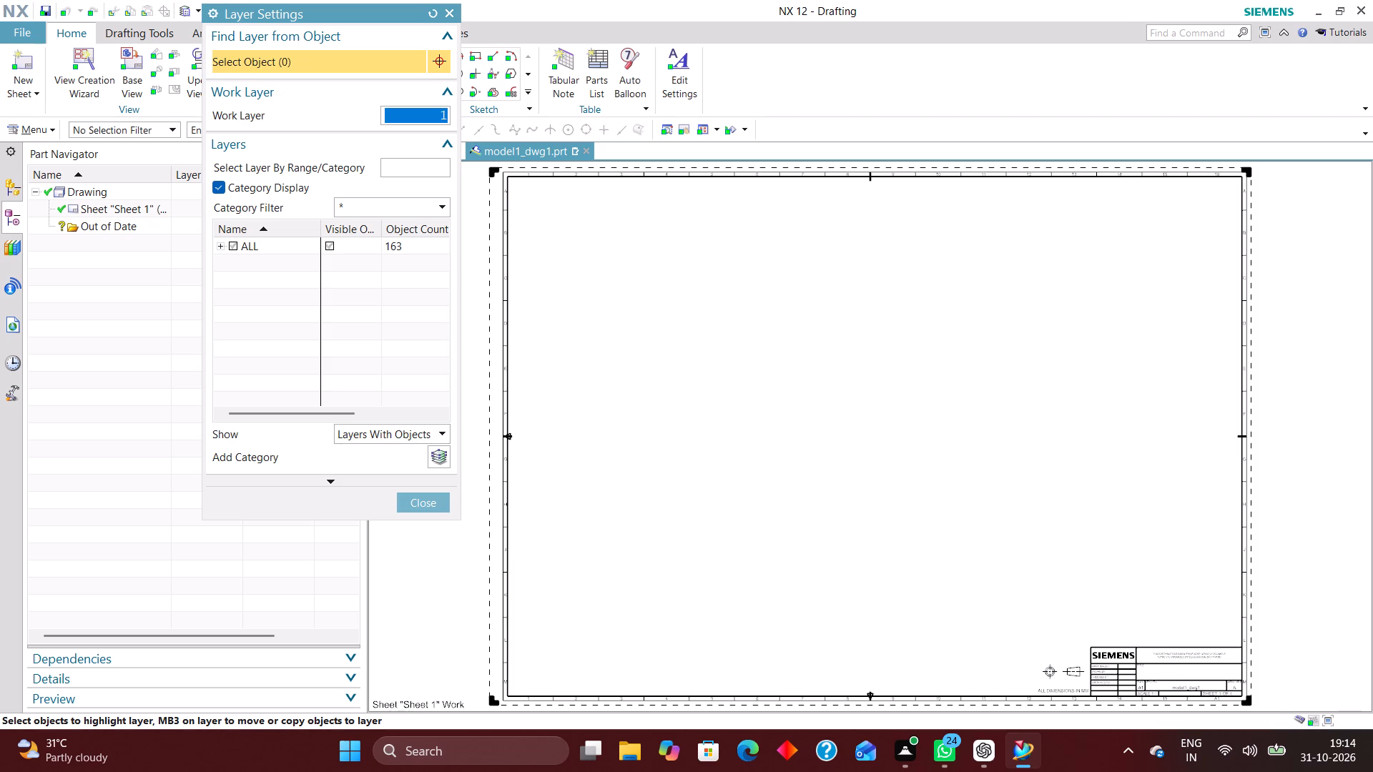
key(2)
key(Return)
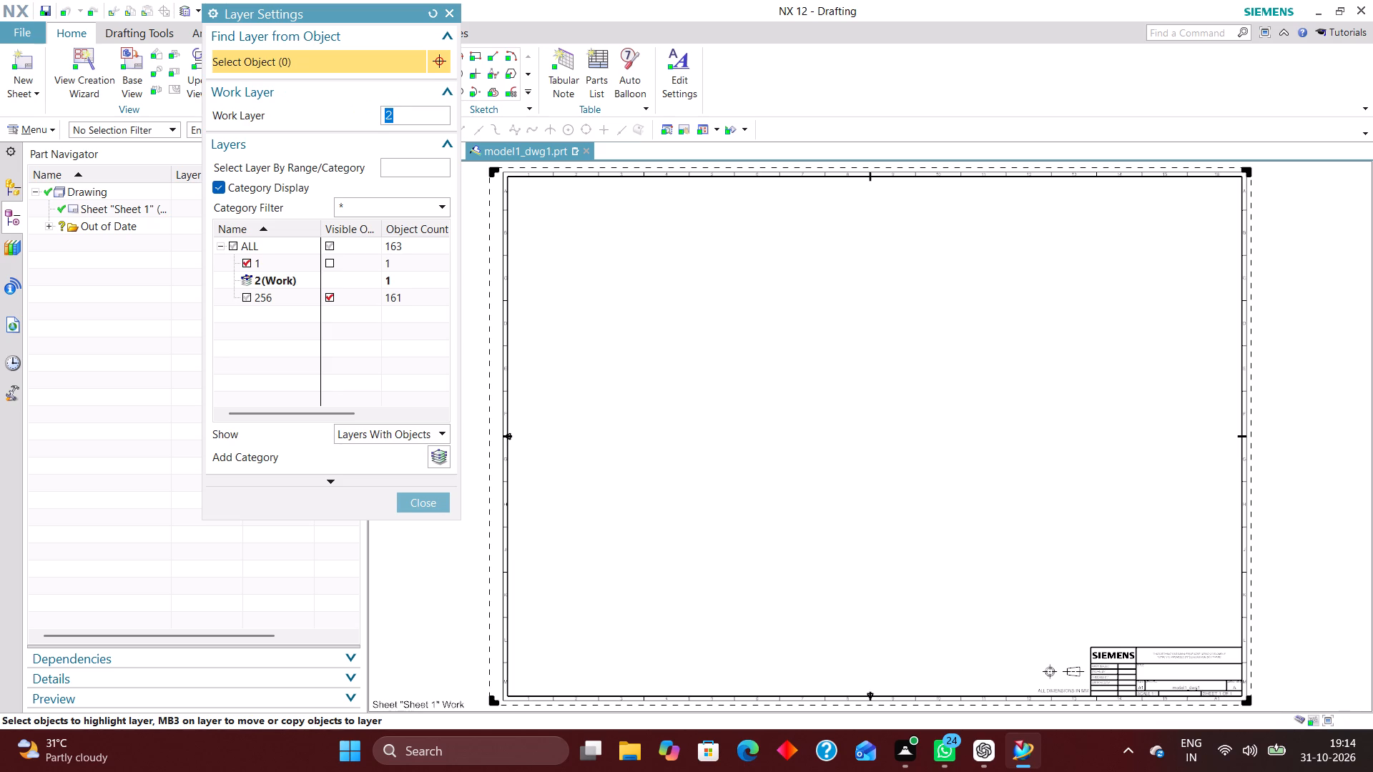
click(442, 495)
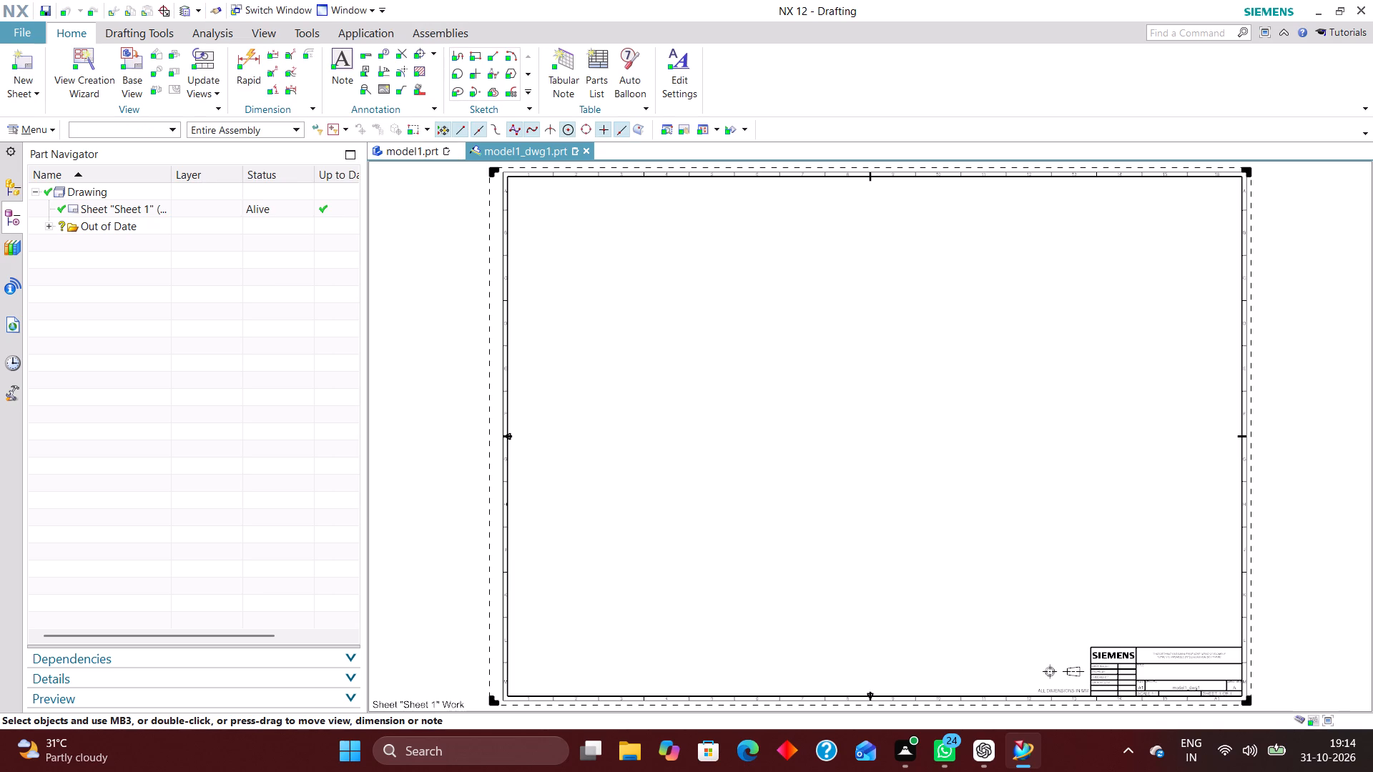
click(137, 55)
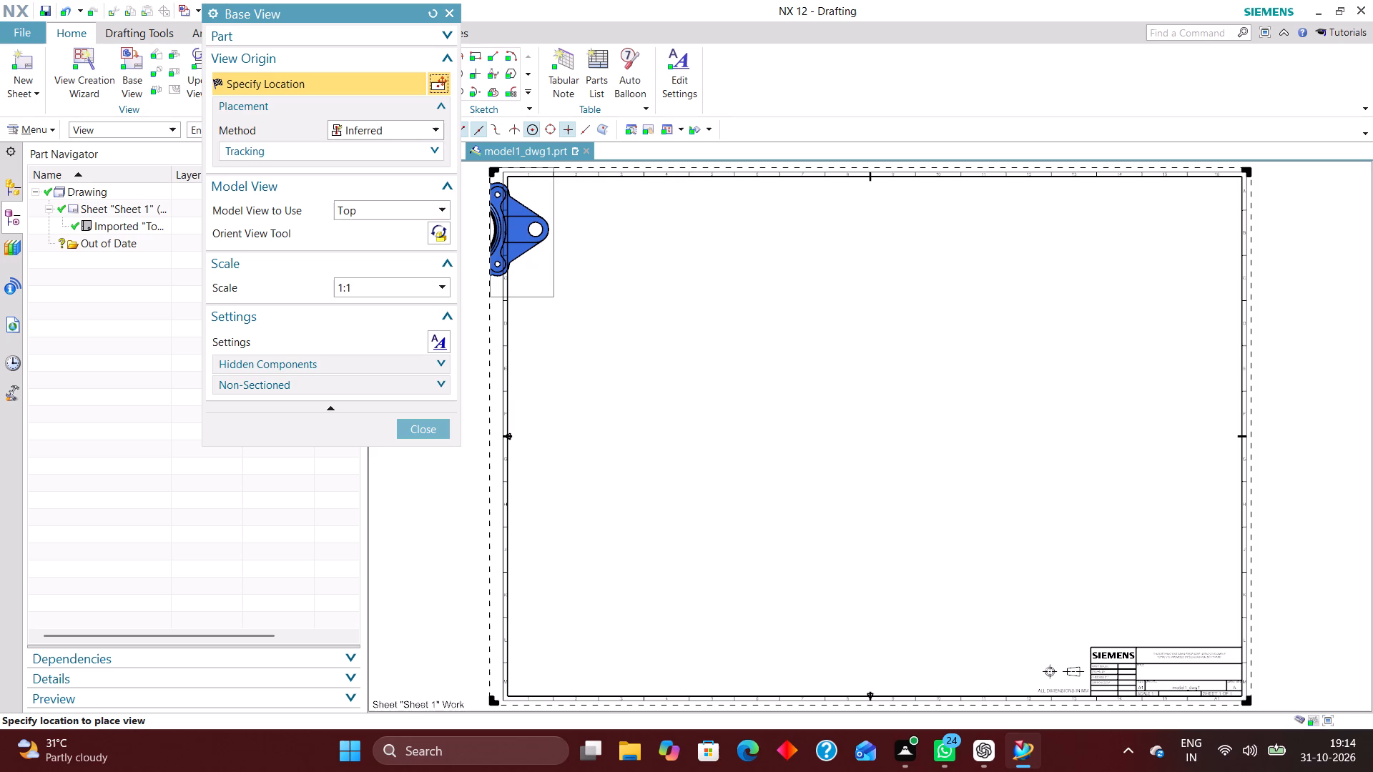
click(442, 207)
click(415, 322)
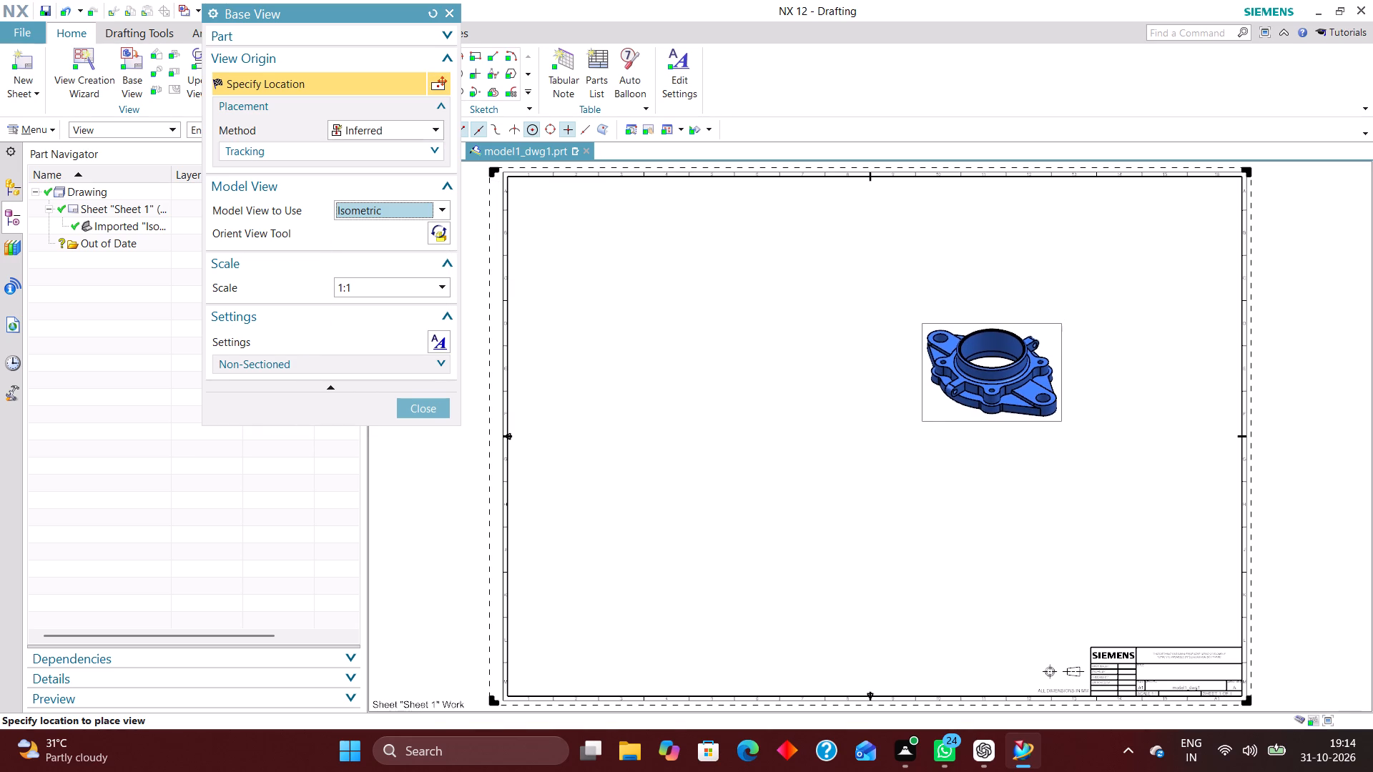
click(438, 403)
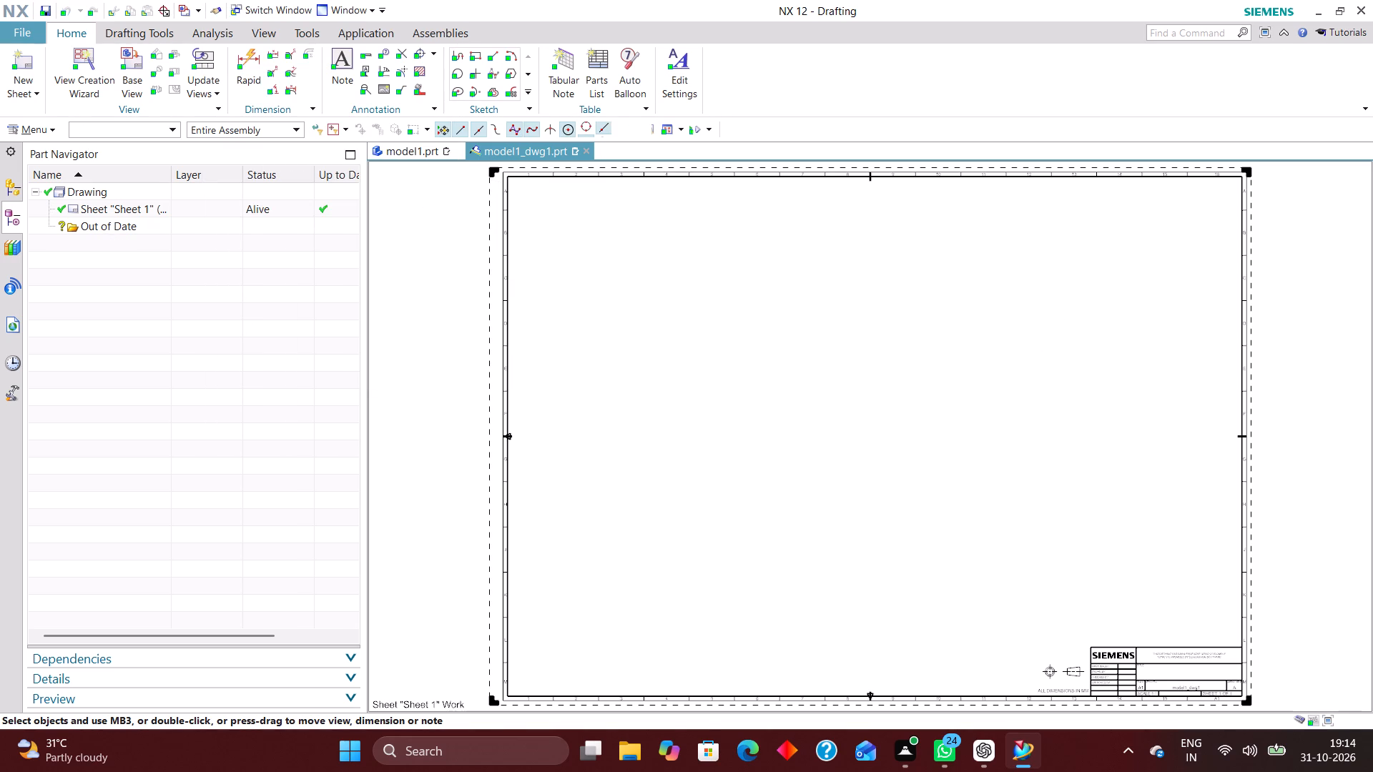
Edit the drawing sheet to size A2 - 420 x 594 with first-angle projection.
right_click(486, 455)
click(562, 573)
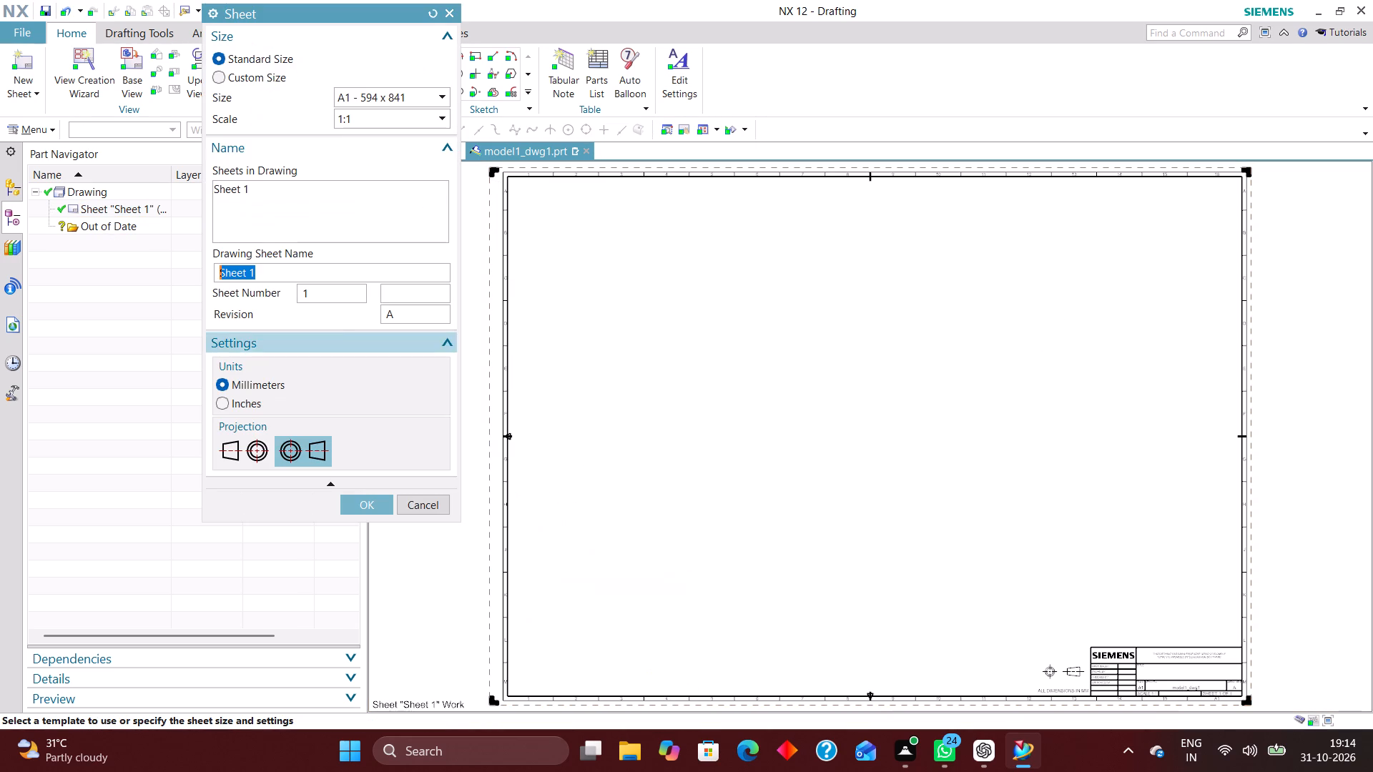
click(410, 97)
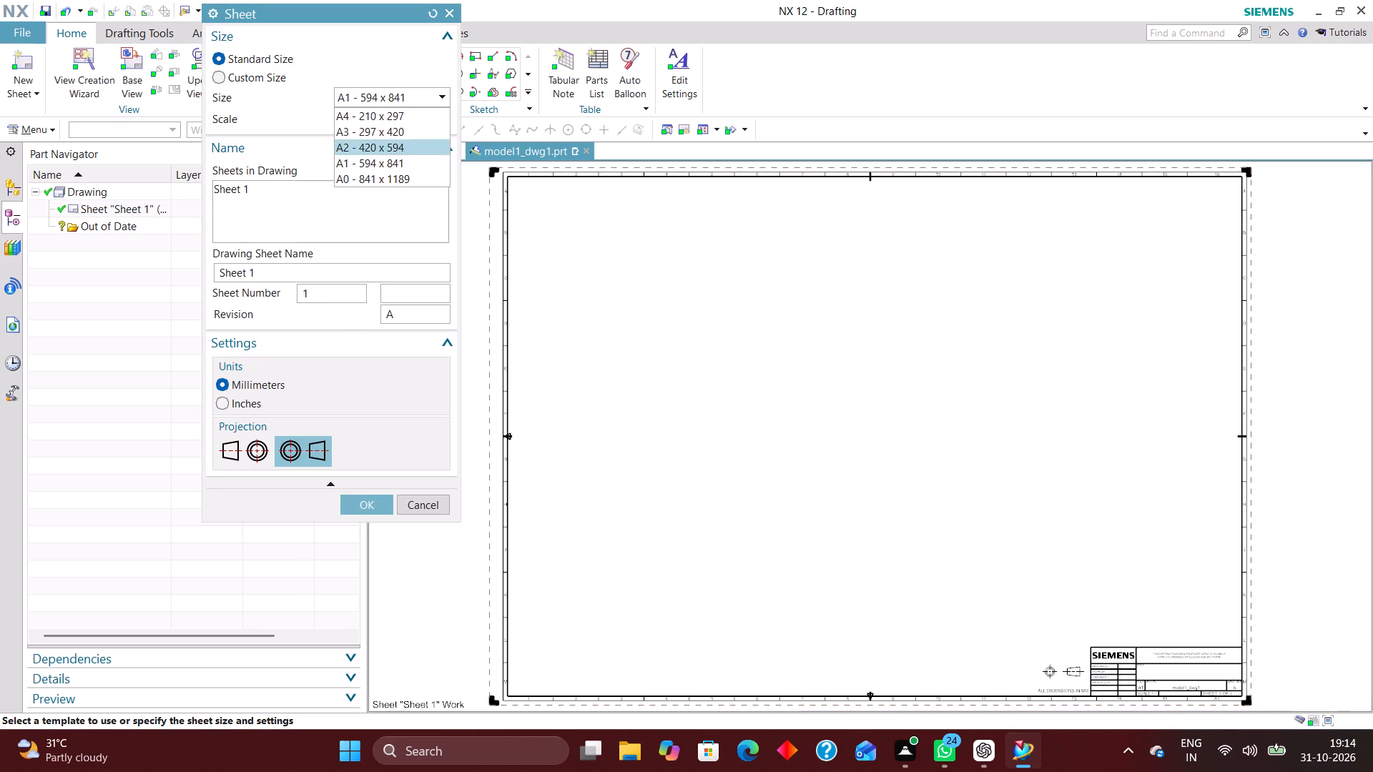
click(400, 146)
click(254, 453)
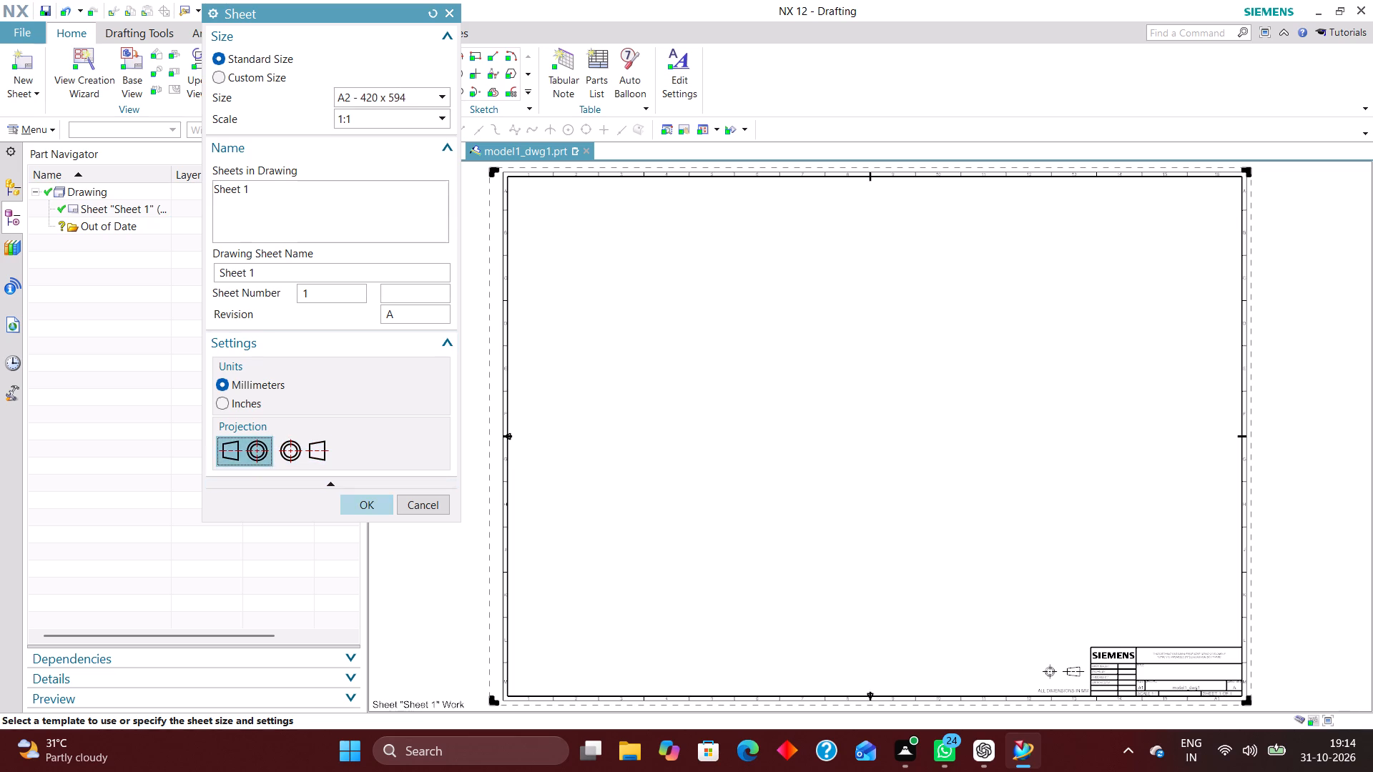
click(363, 500)
Place an Isometric base view at 1:1 scale in the sheet's upper-right area, without adding projected views.
click(139, 64)
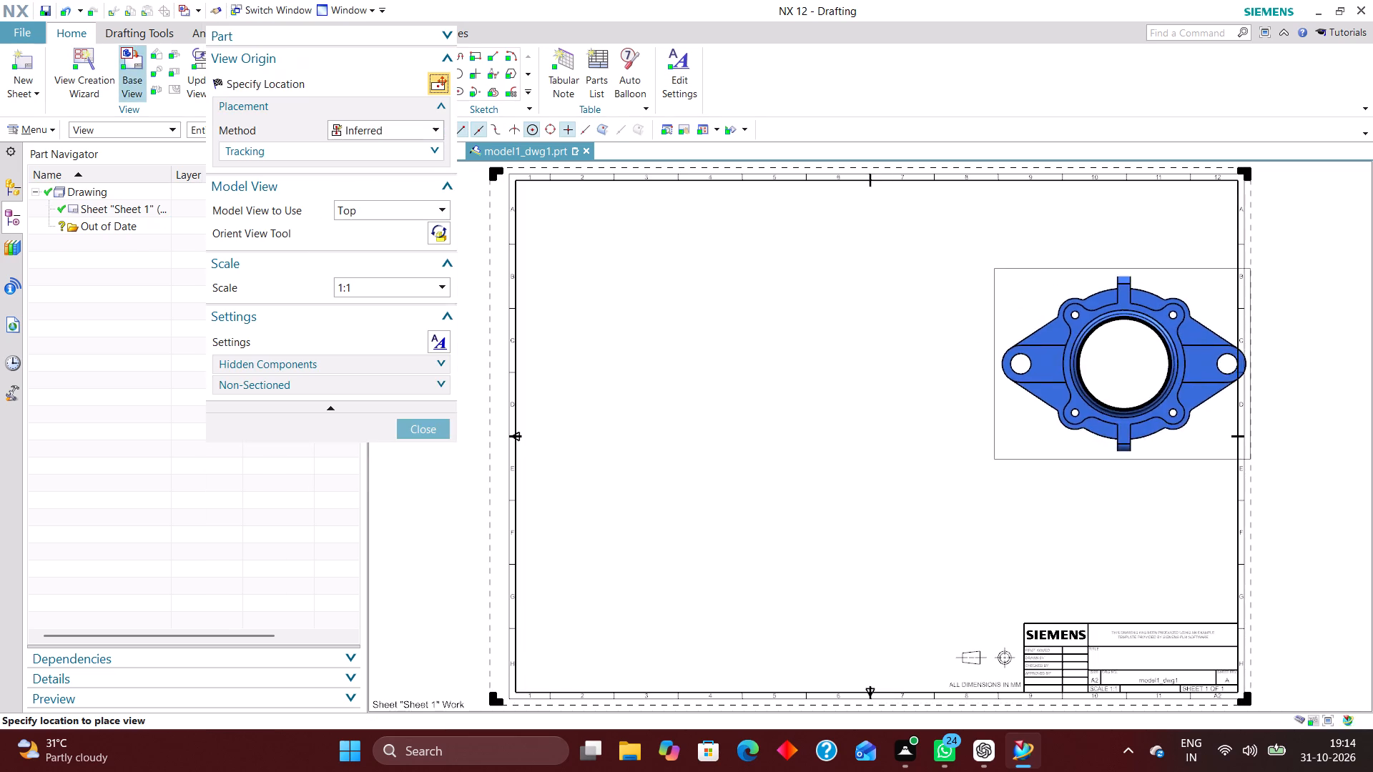
click(429, 214)
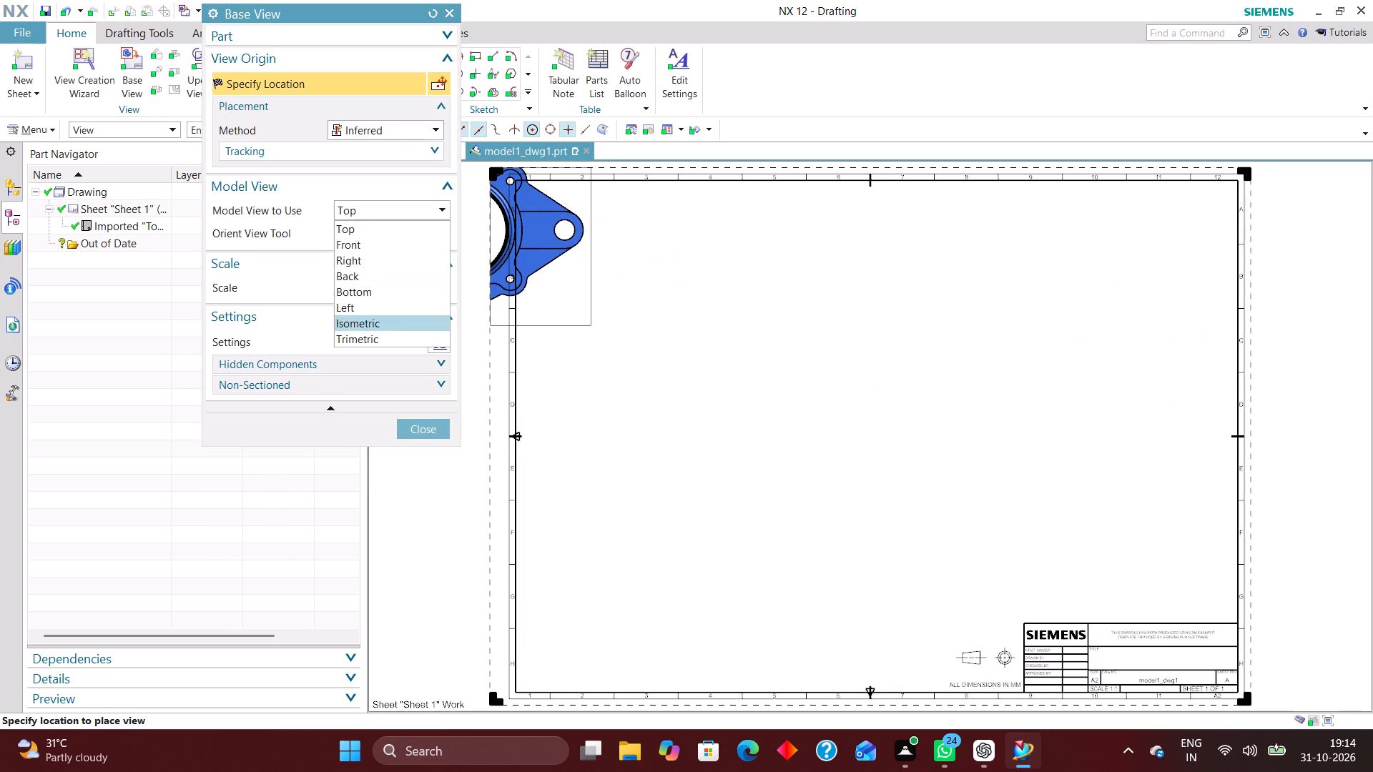
click(393, 318)
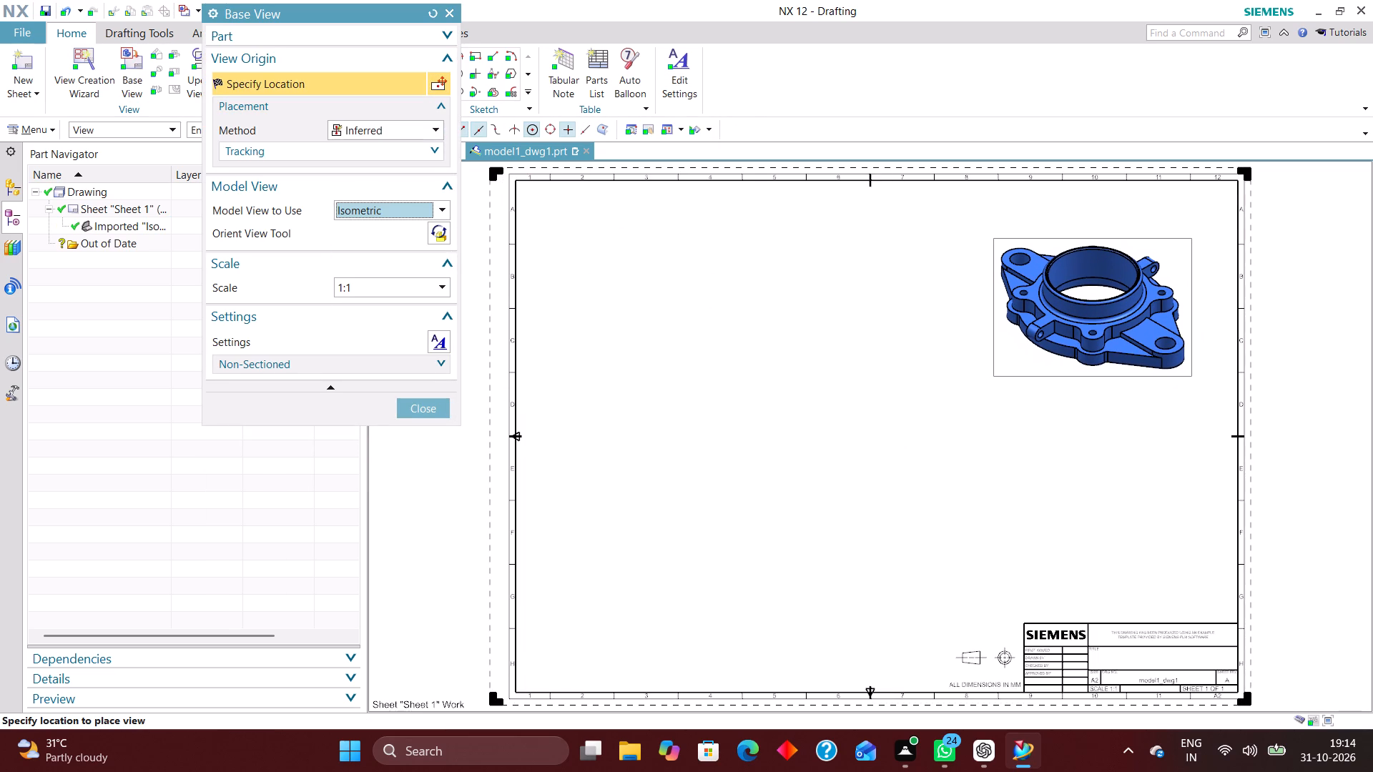
click(1095, 305)
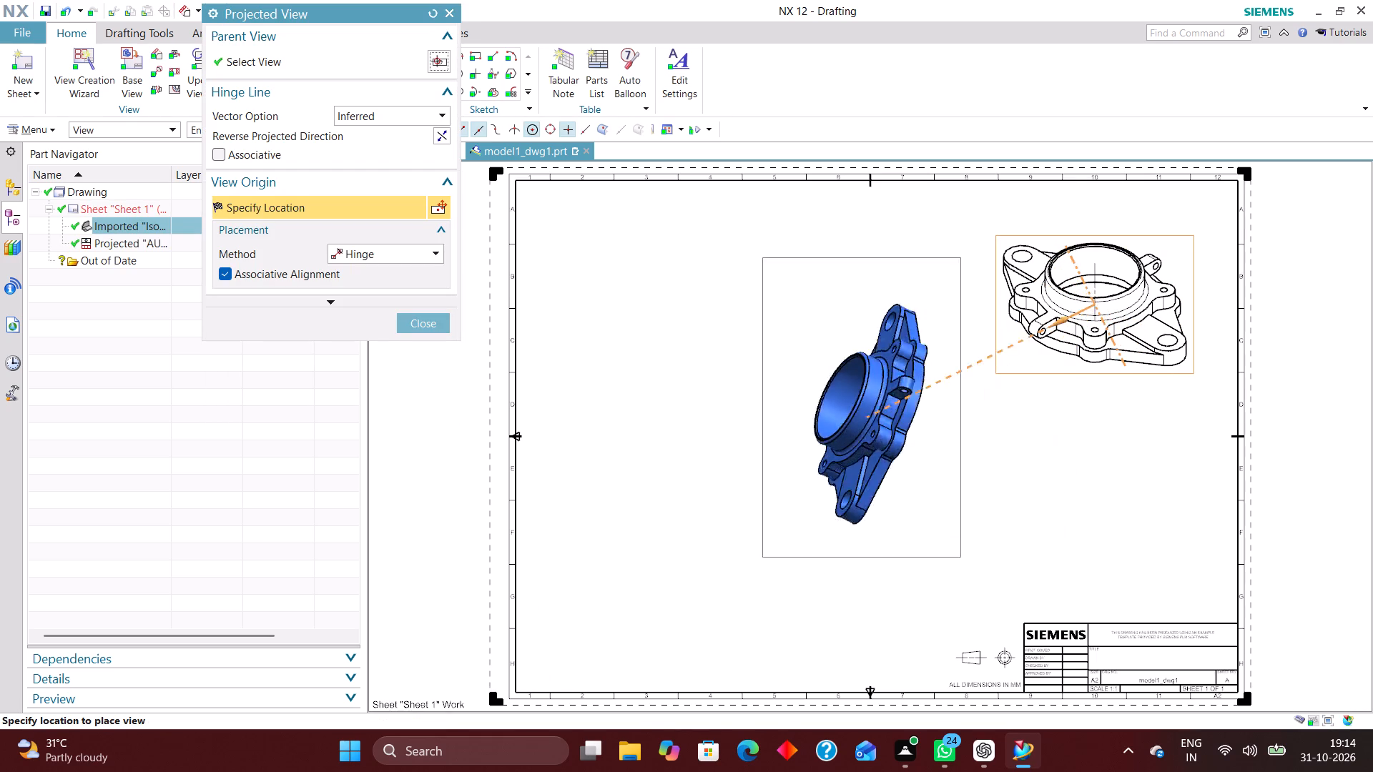
click(437, 320)
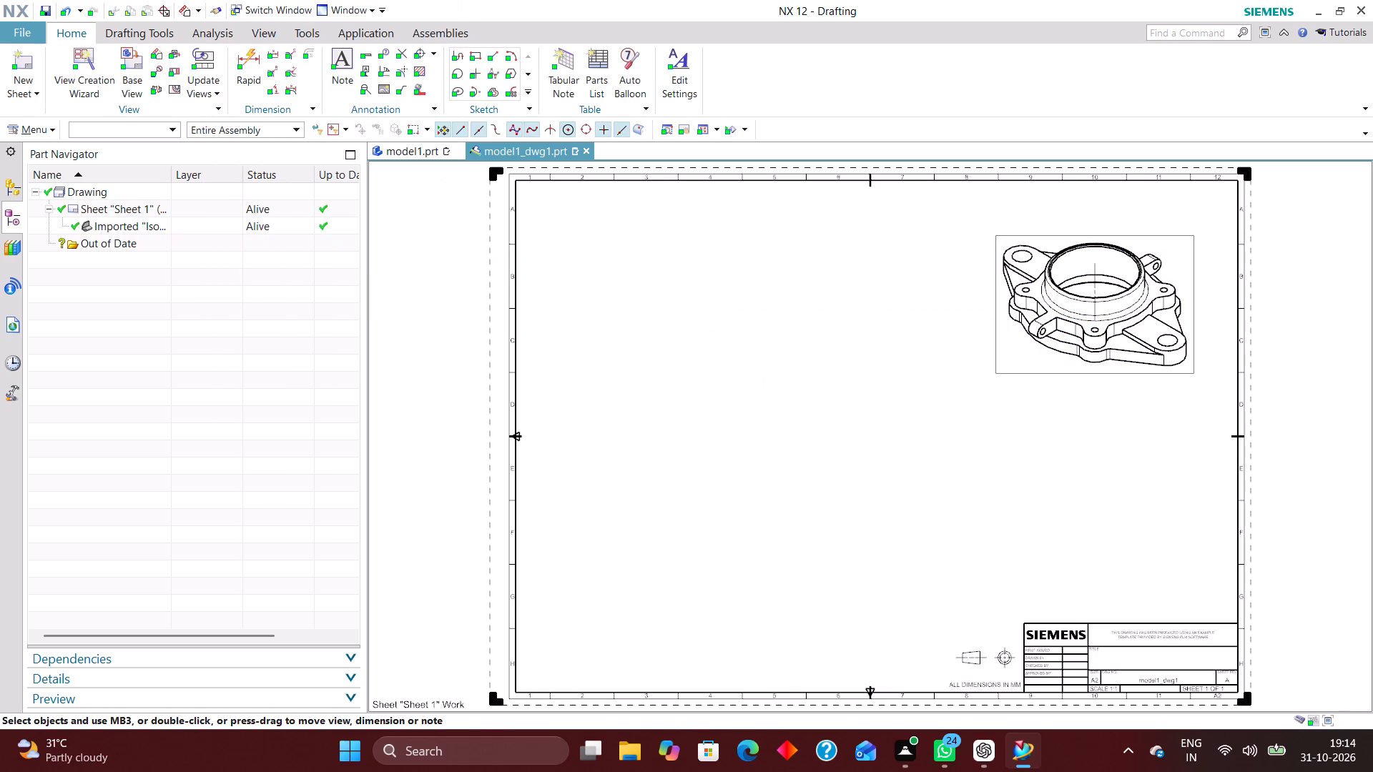
Place a Top base view at 1:1 scale in the sheet's lower-left area, without adding projected views.
click(136, 61)
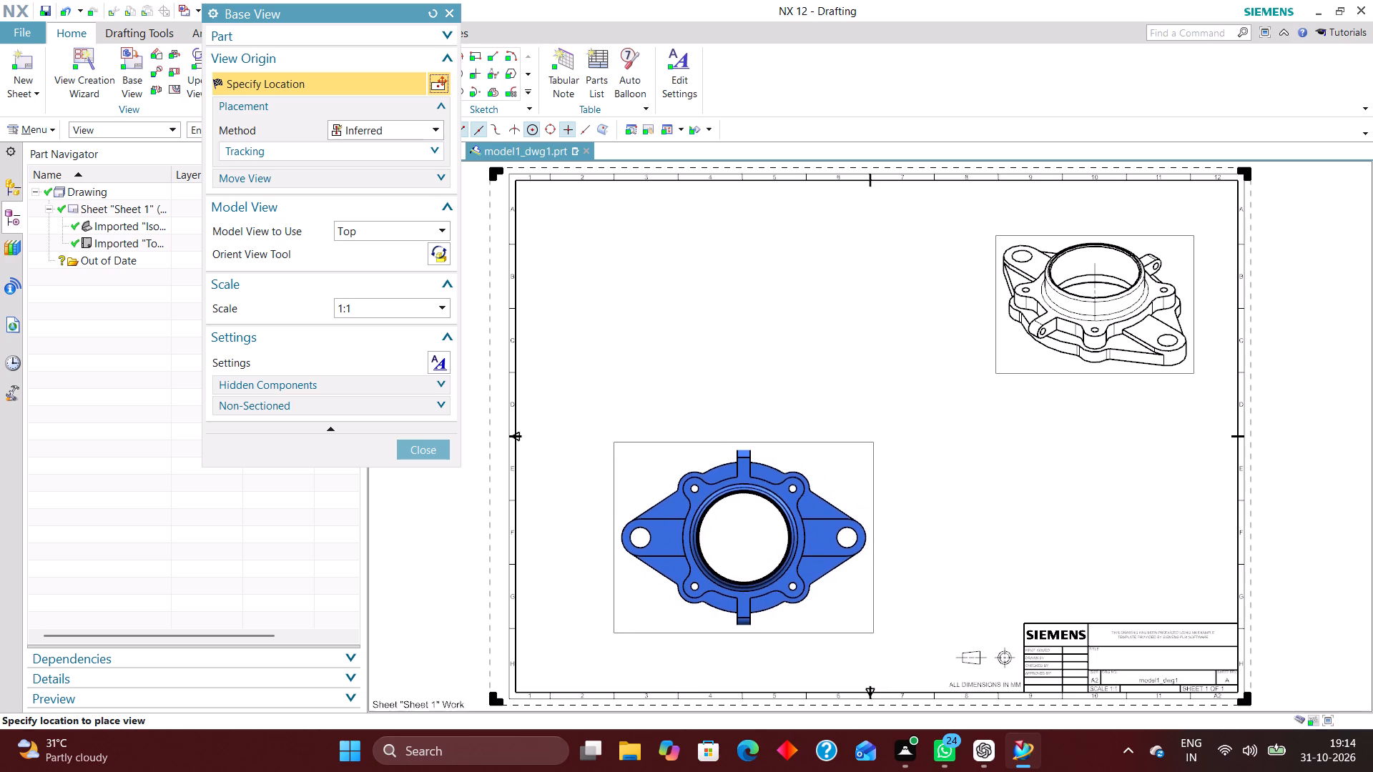
click(746, 543)
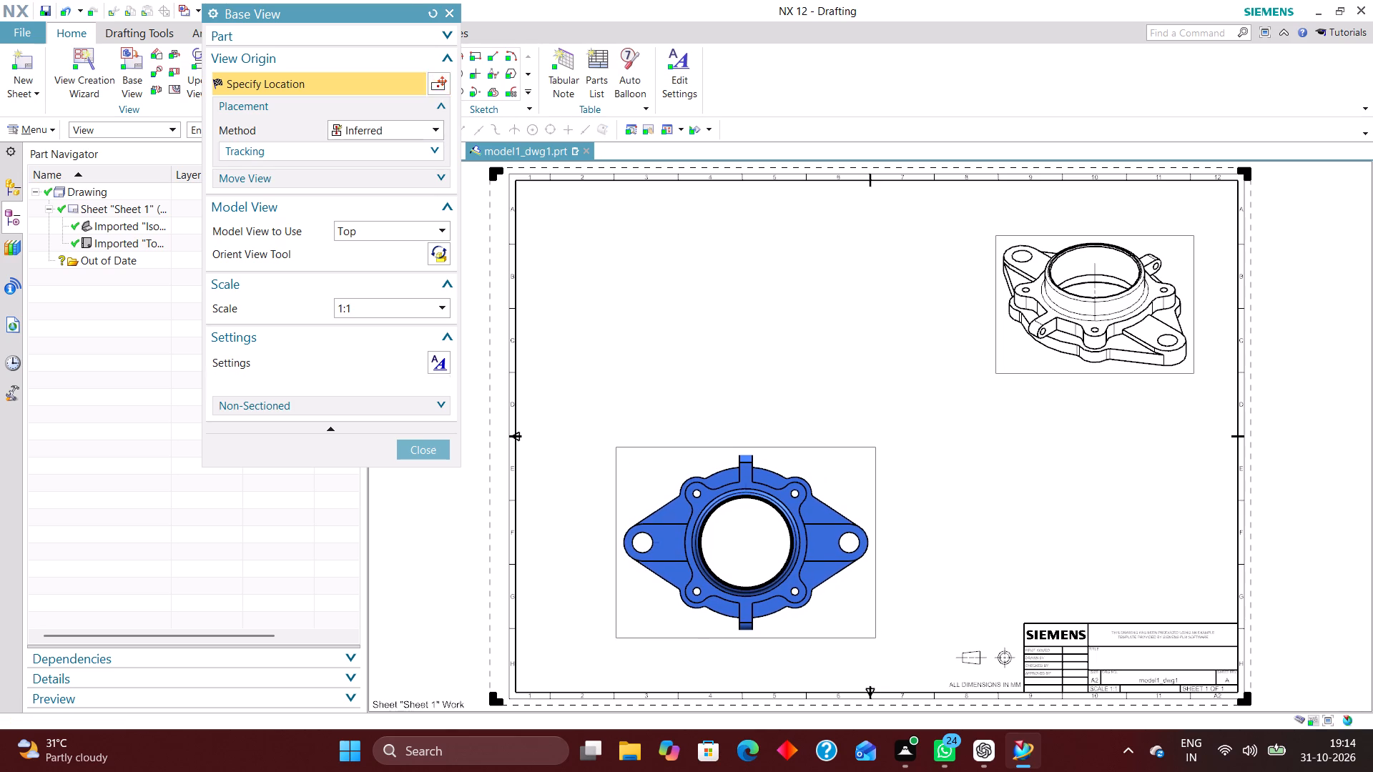
click(428, 322)
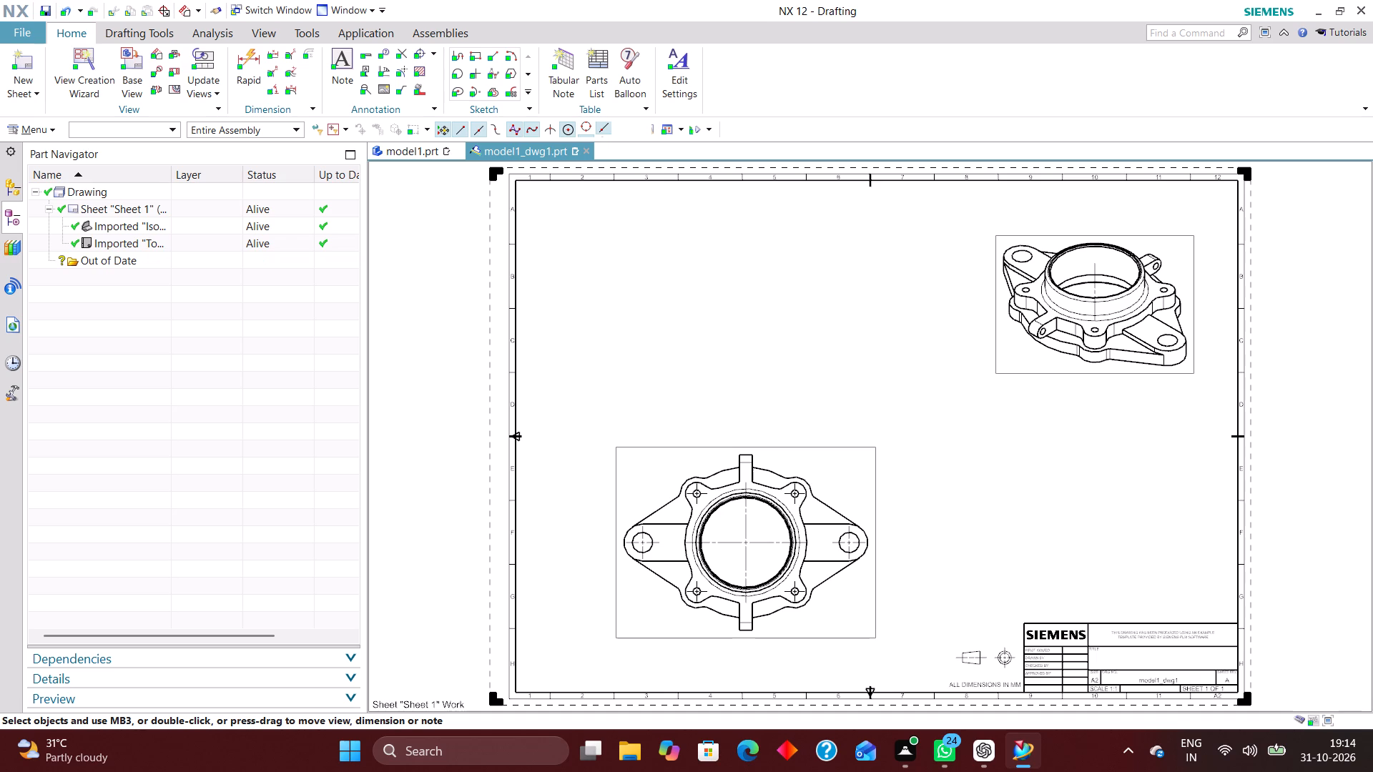
Set the arrowhead type for leaders and both dimension sides to Open Arrow in the Drafting Preferences.
click(45, 129)
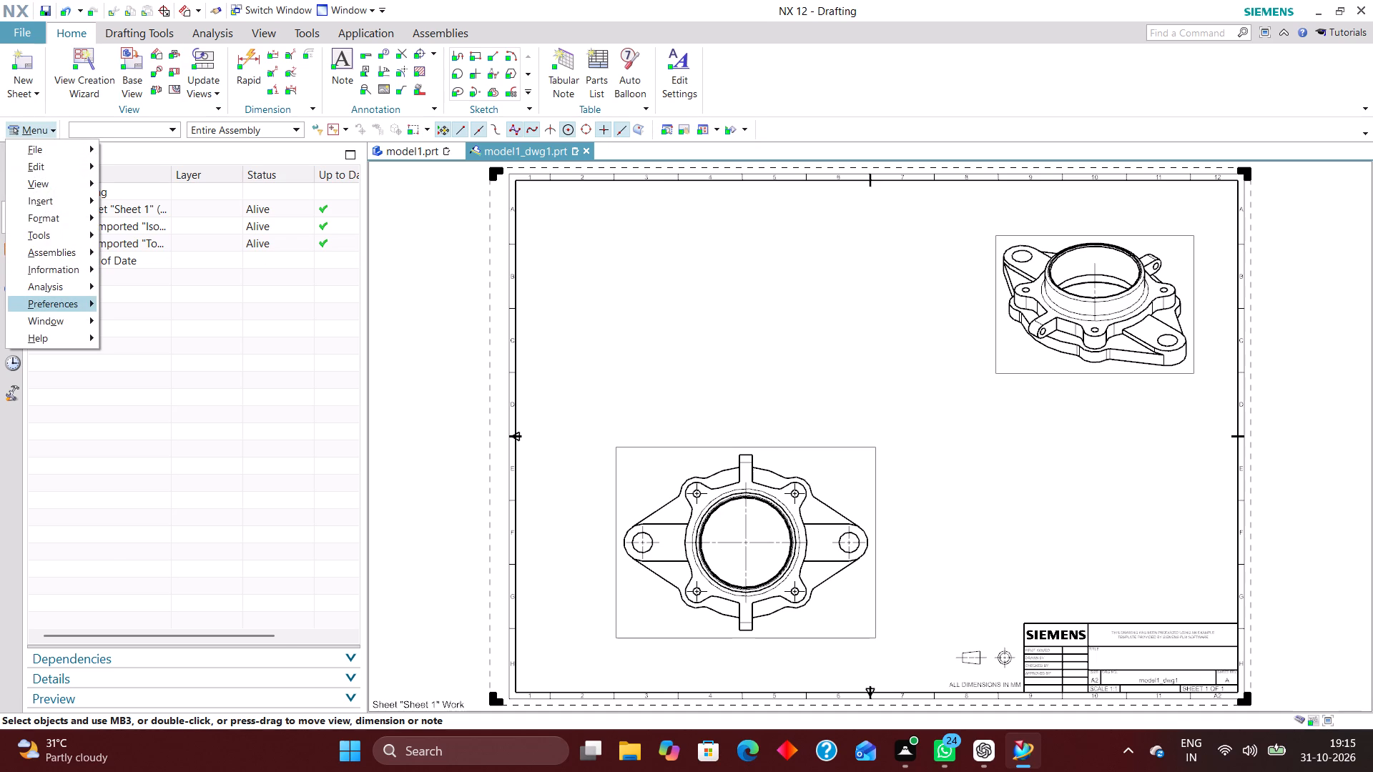
click(72, 300)
click(187, 355)
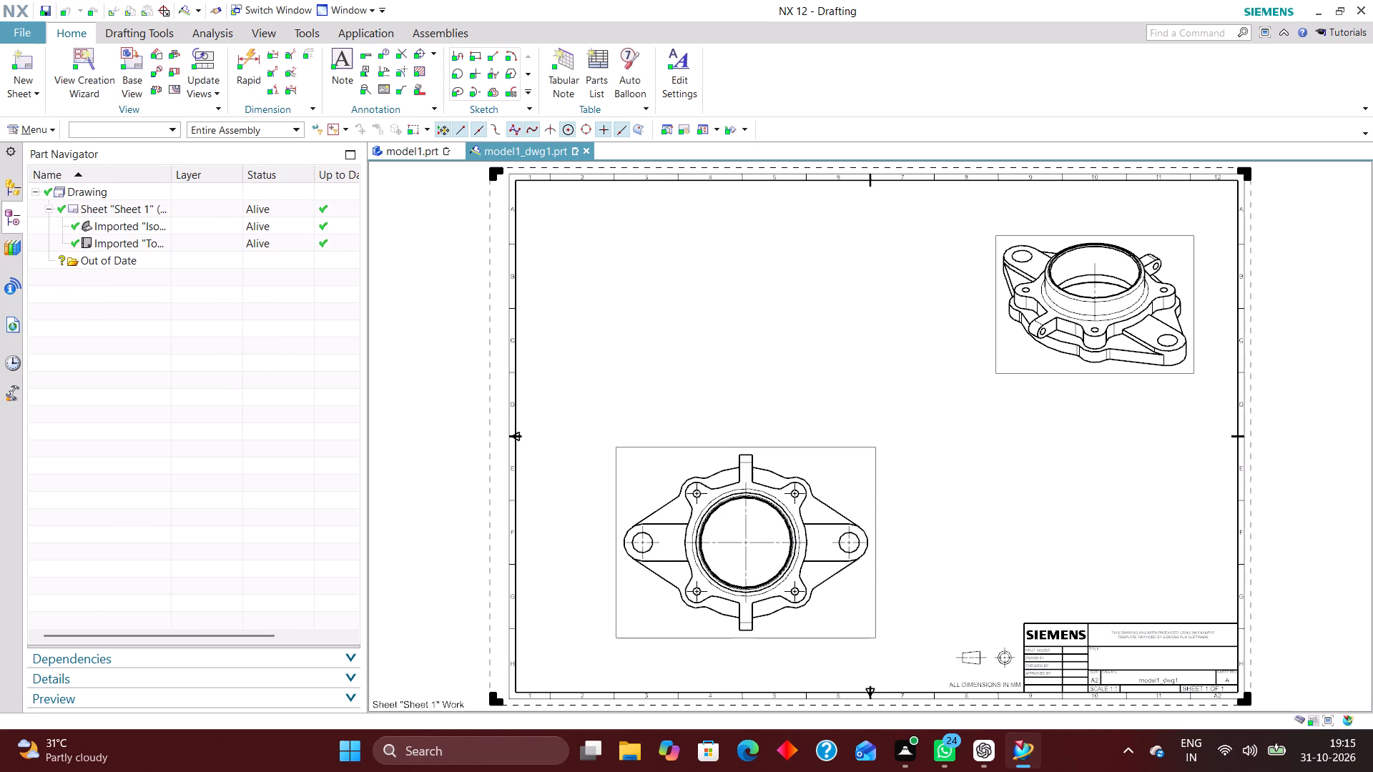
click(292, 166)
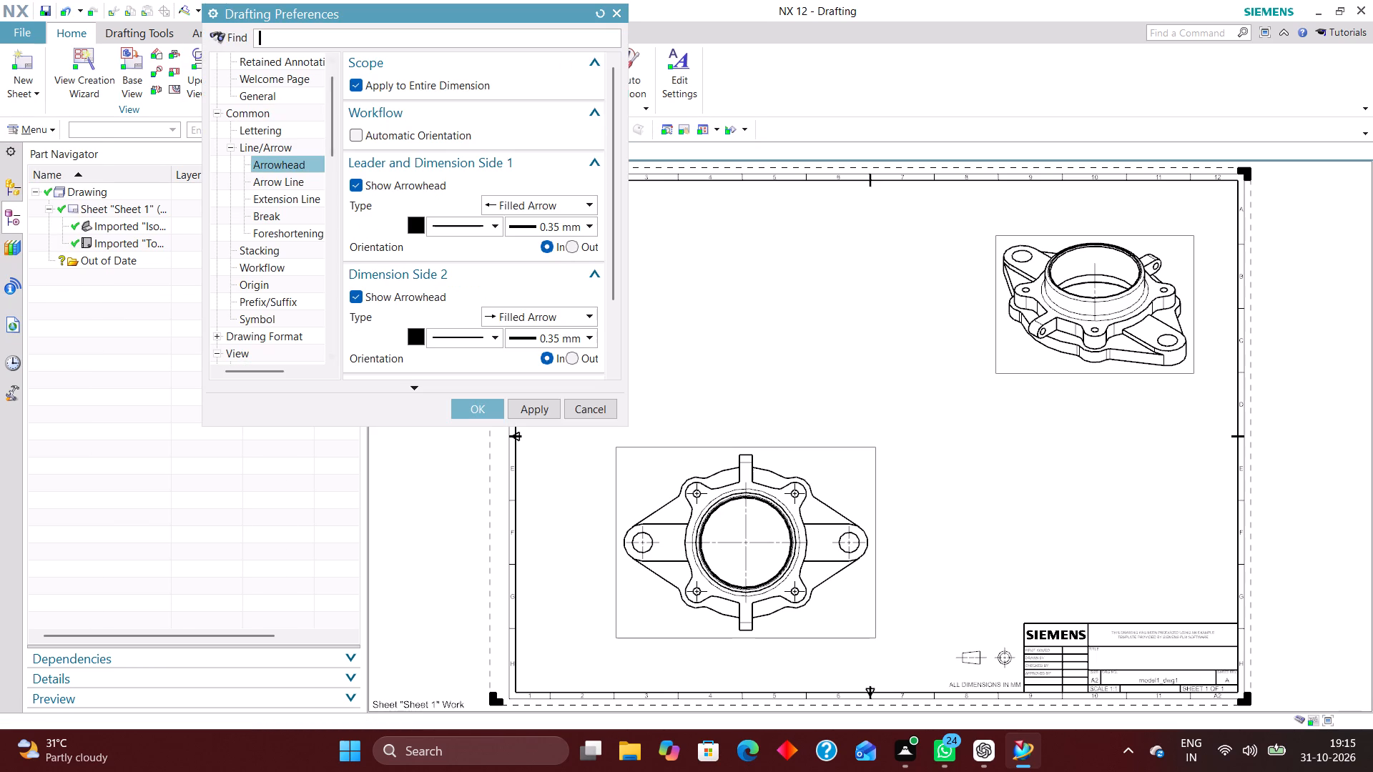
click(533, 207)
click(548, 256)
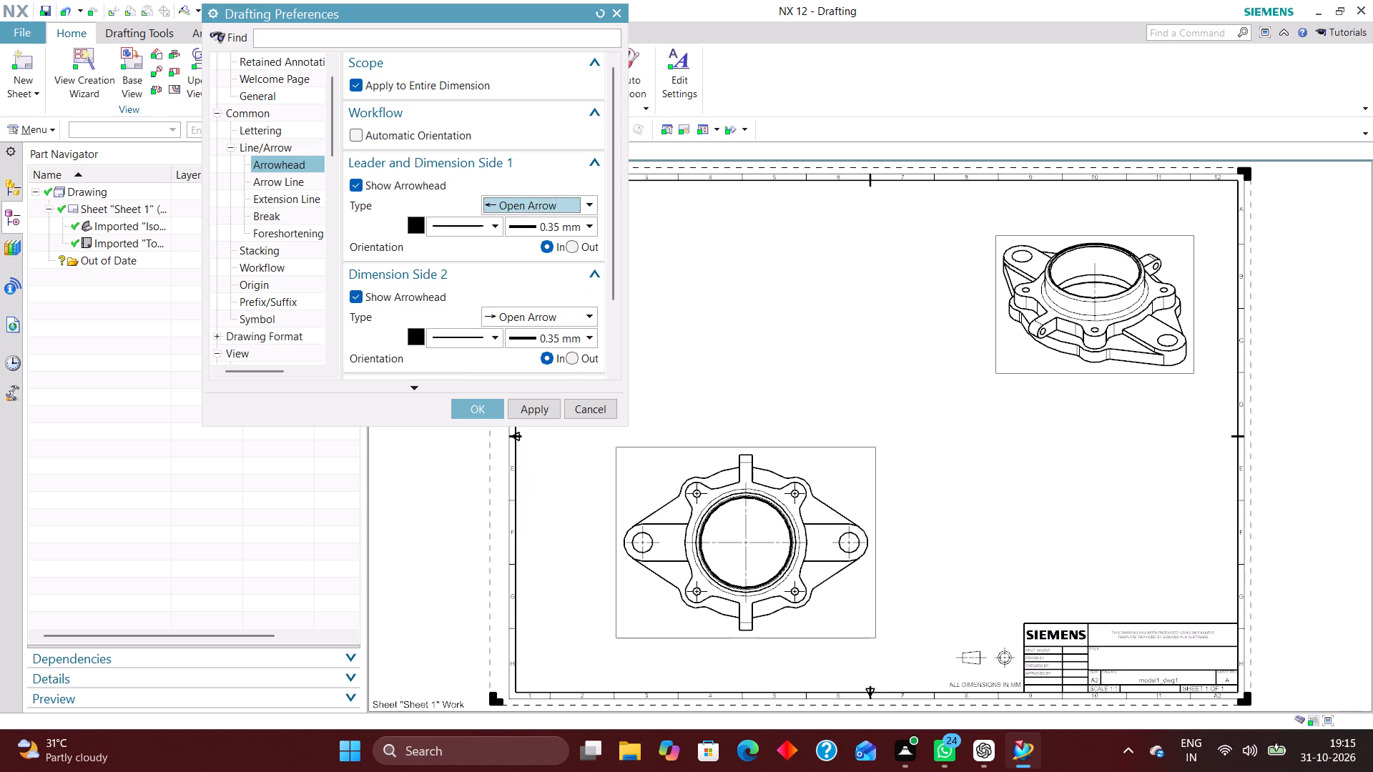
Set the extension line gap to 2 for both sides in the Drafting Preferences.
click(287, 202)
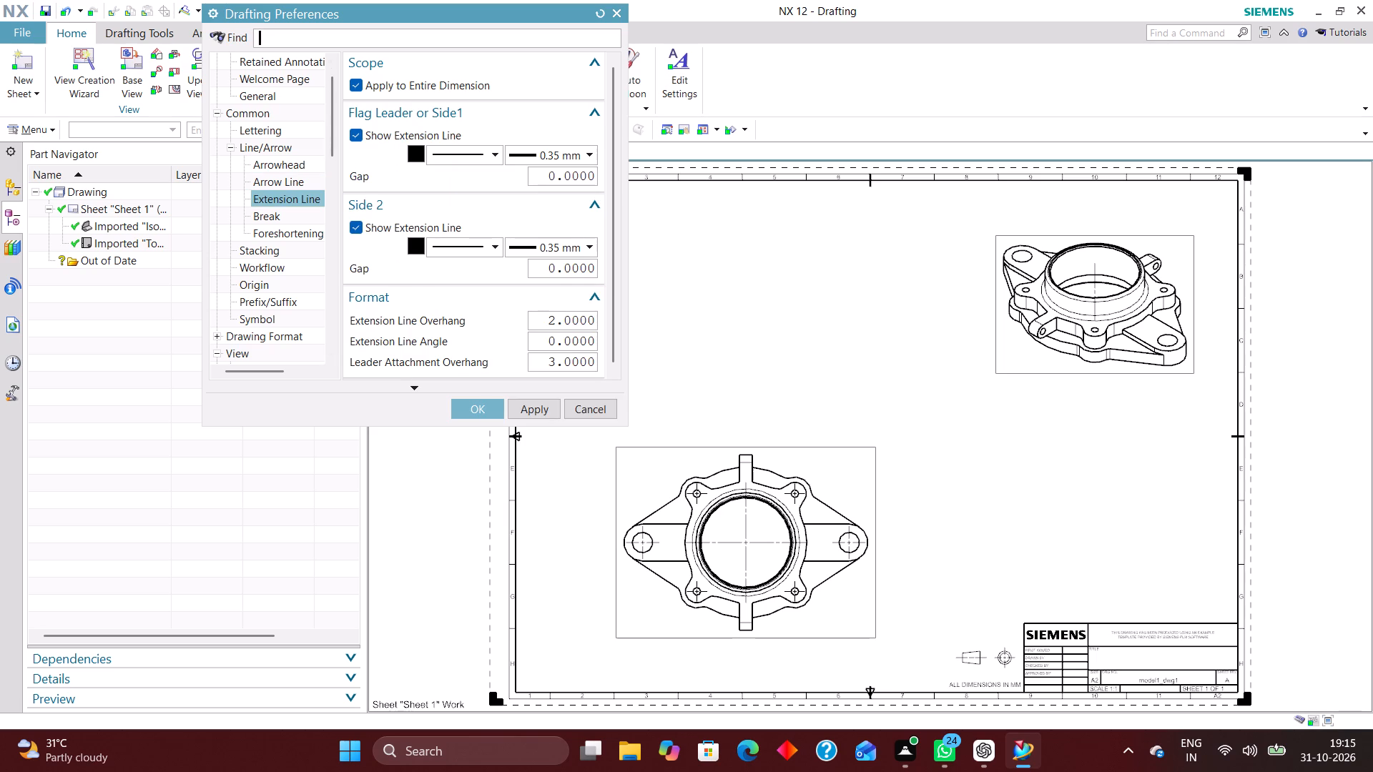
drag(542, 172, 781, 195)
key(2)
key(Return)
Change the decimal delimiter in the dimension text units and accept the drafting preferences.
scroll(267, 320, down, 7)
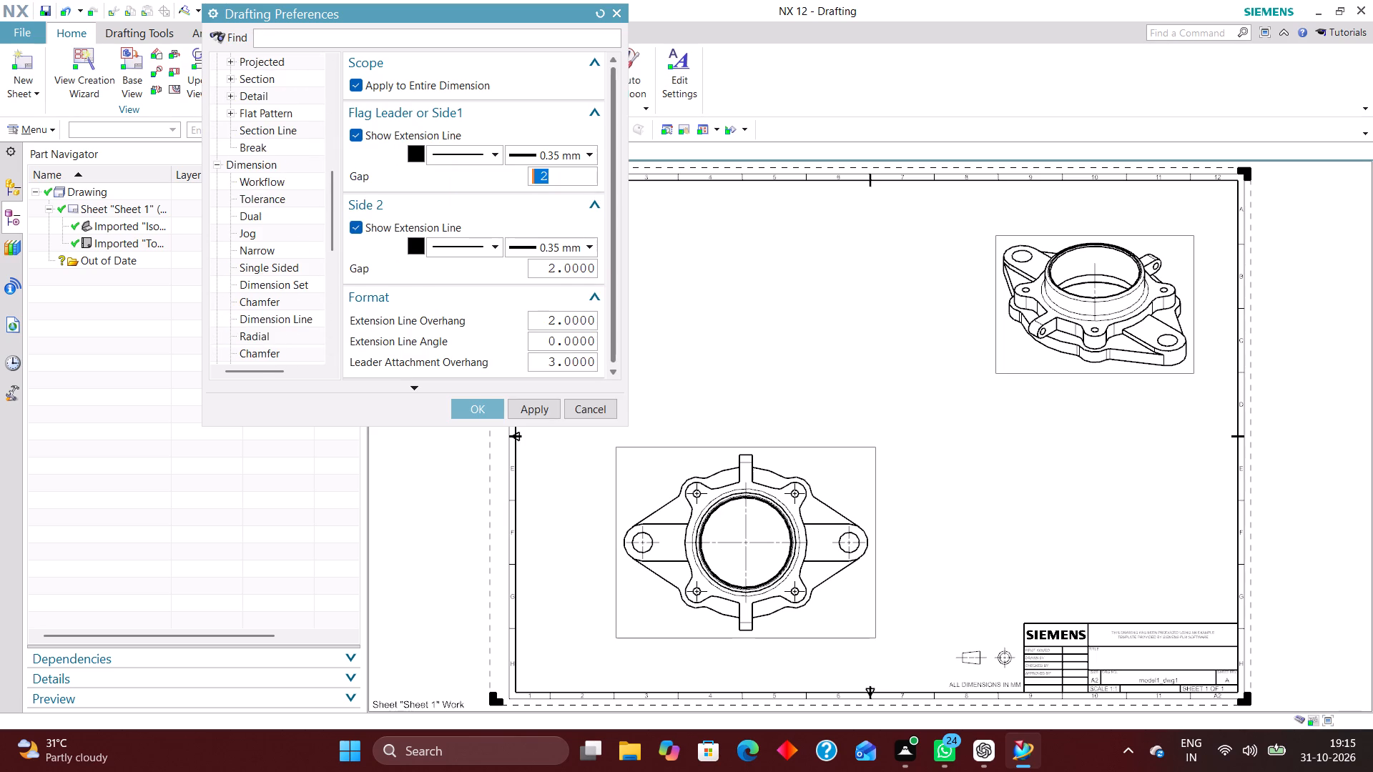
scroll(275, 297, down, 2)
click(281, 284)
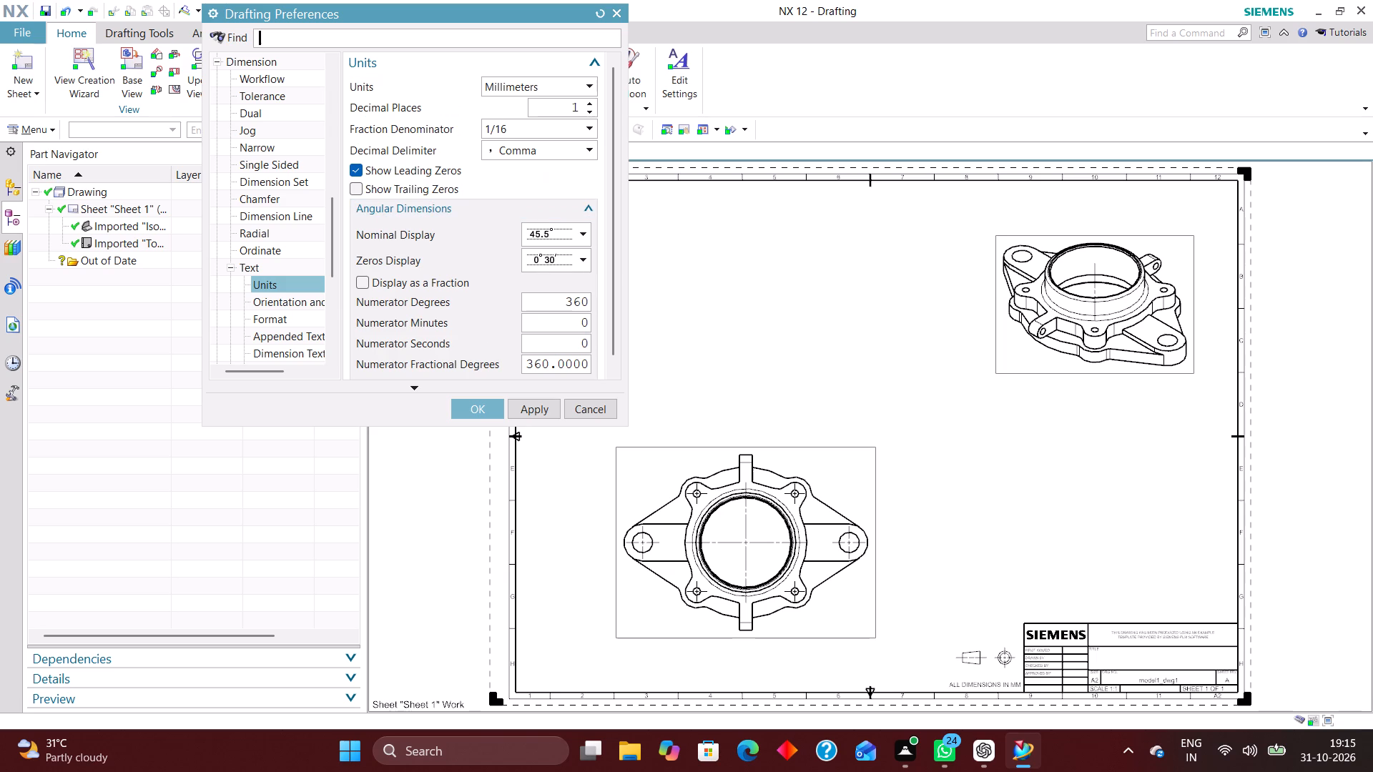
click(543, 157)
click(543, 165)
click(479, 412)
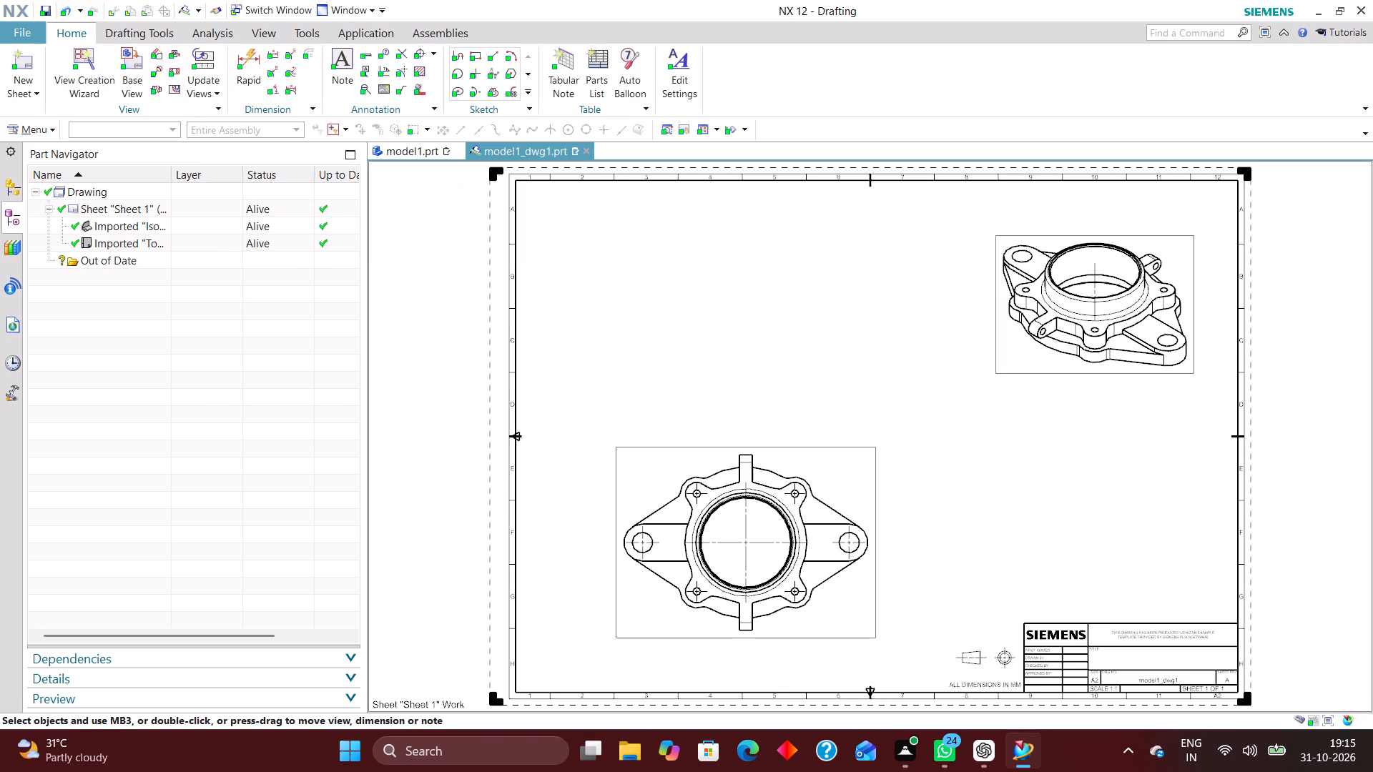
Move the Top view slightly upward on the sheet.
scroll(664, 355, down, 2)
scroll(679, 420, down, 1)
scroll(787, 470, up, 2)
drag(743, 410, 742, 397)
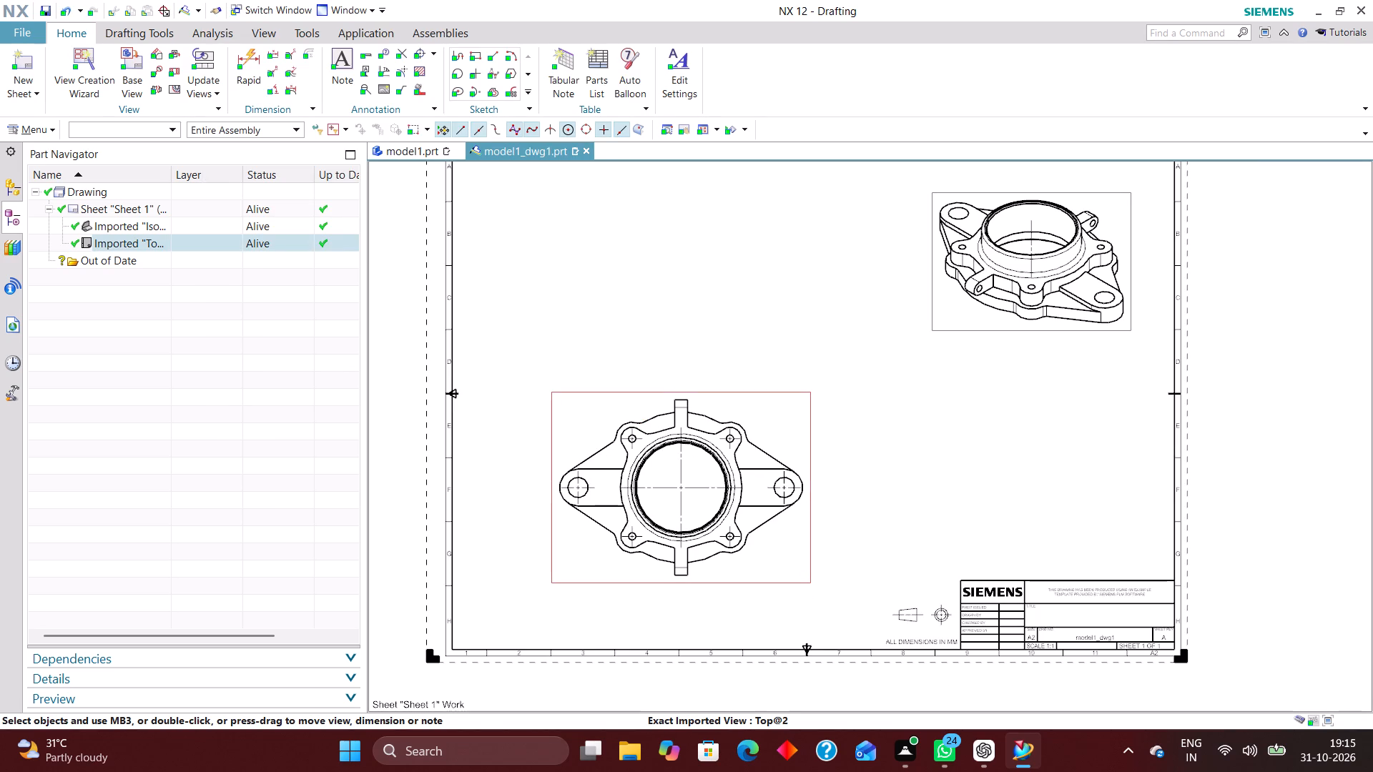
Start a stand-alone section line on the Top view and sketch one horizontal line across the whole part near its centre.
click(175, 54)
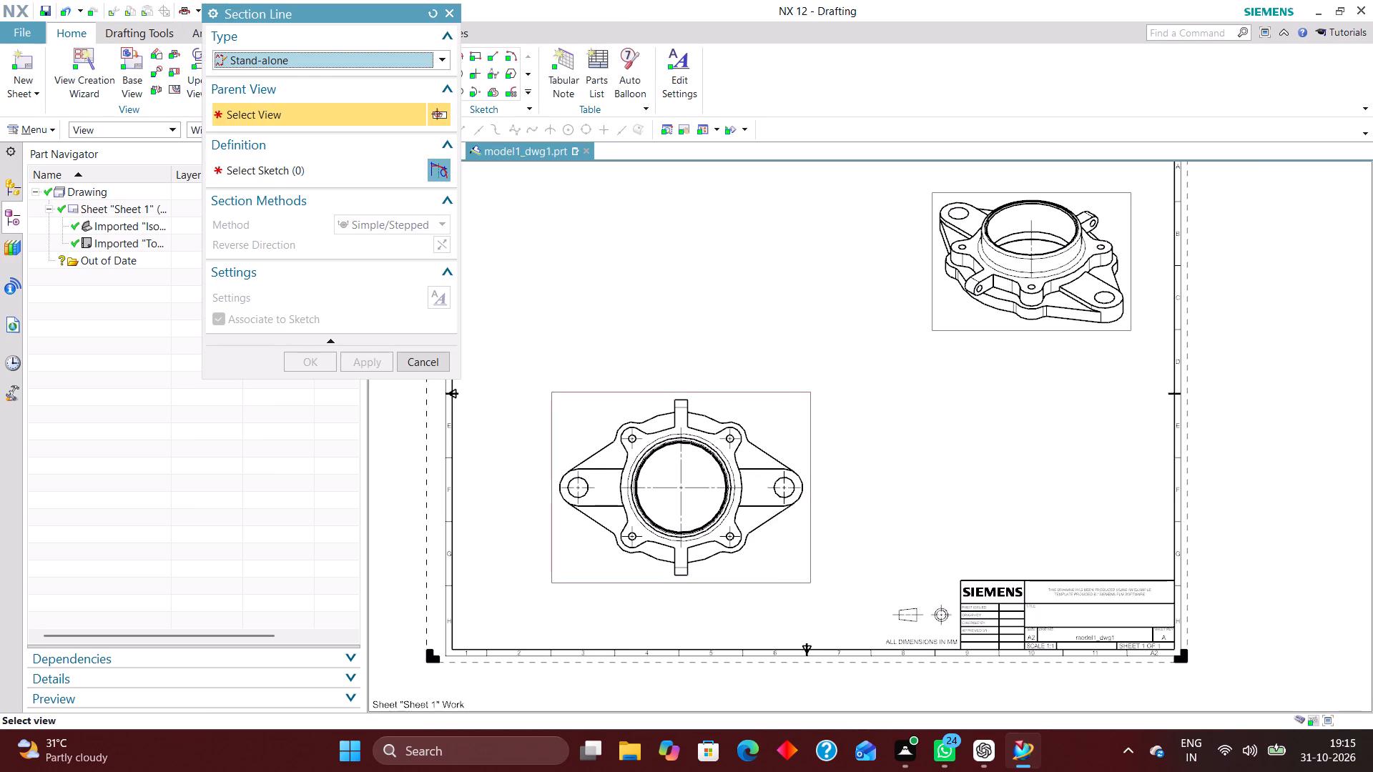
click(552, 395)
click(454, 434)
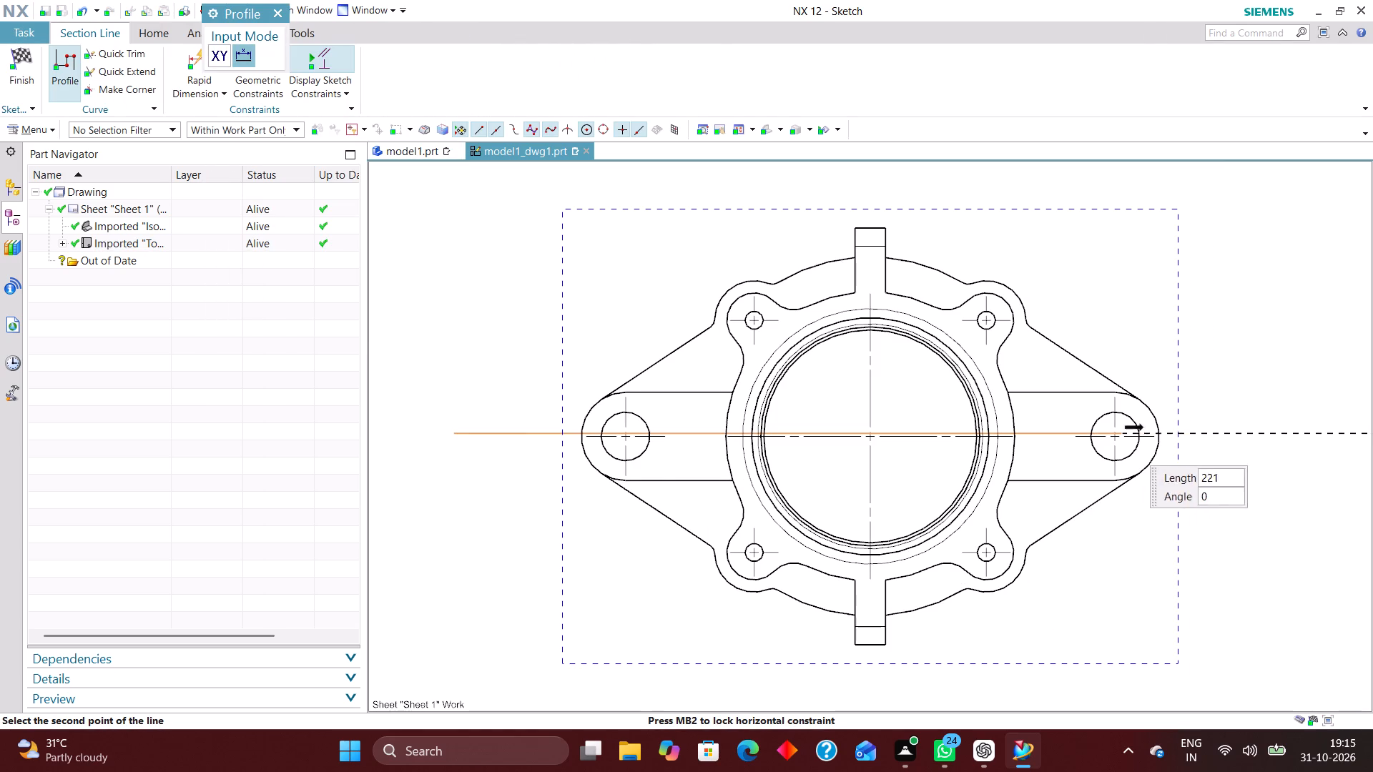
click(1216, 427)
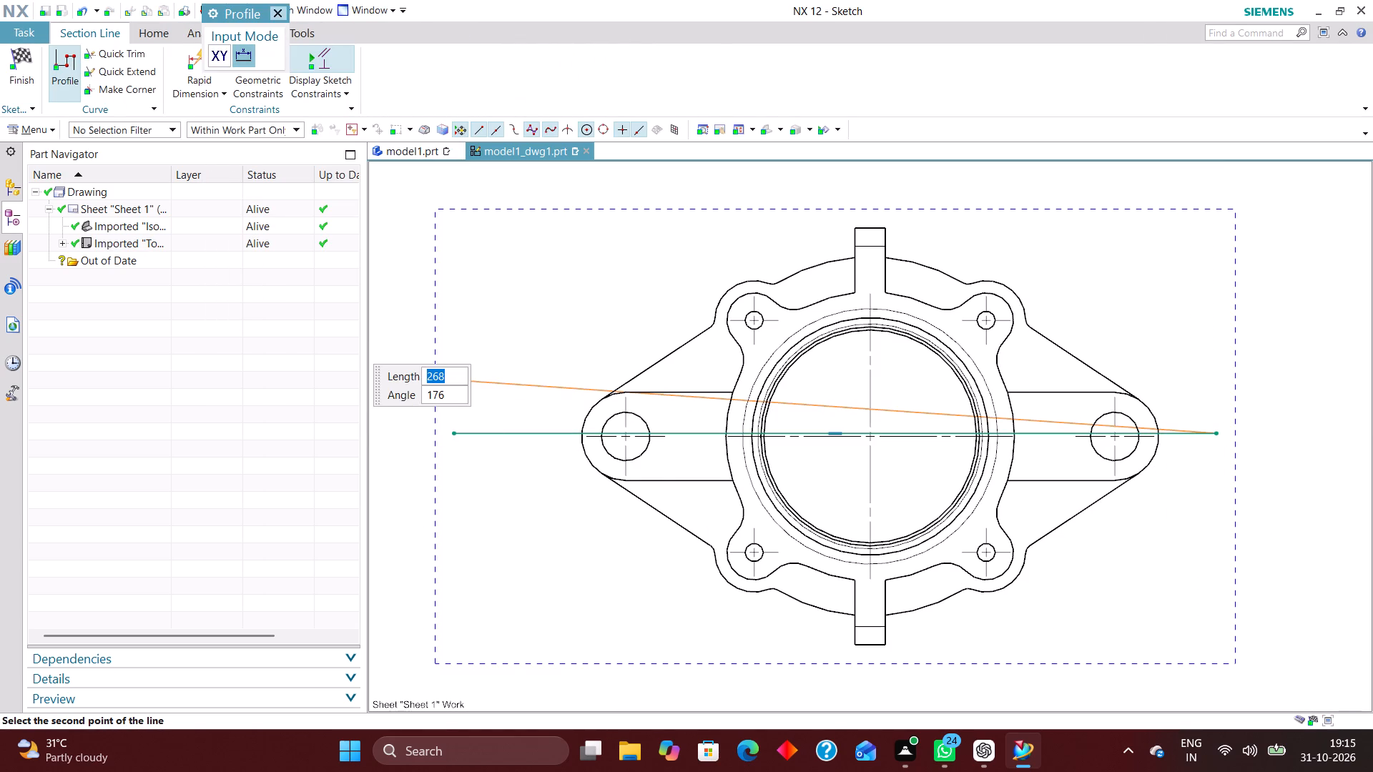
click(280, 14)
Constrain the section line's midpoint to be coincident with the centre of the main bore.
scroll(509, 377, down, 3)
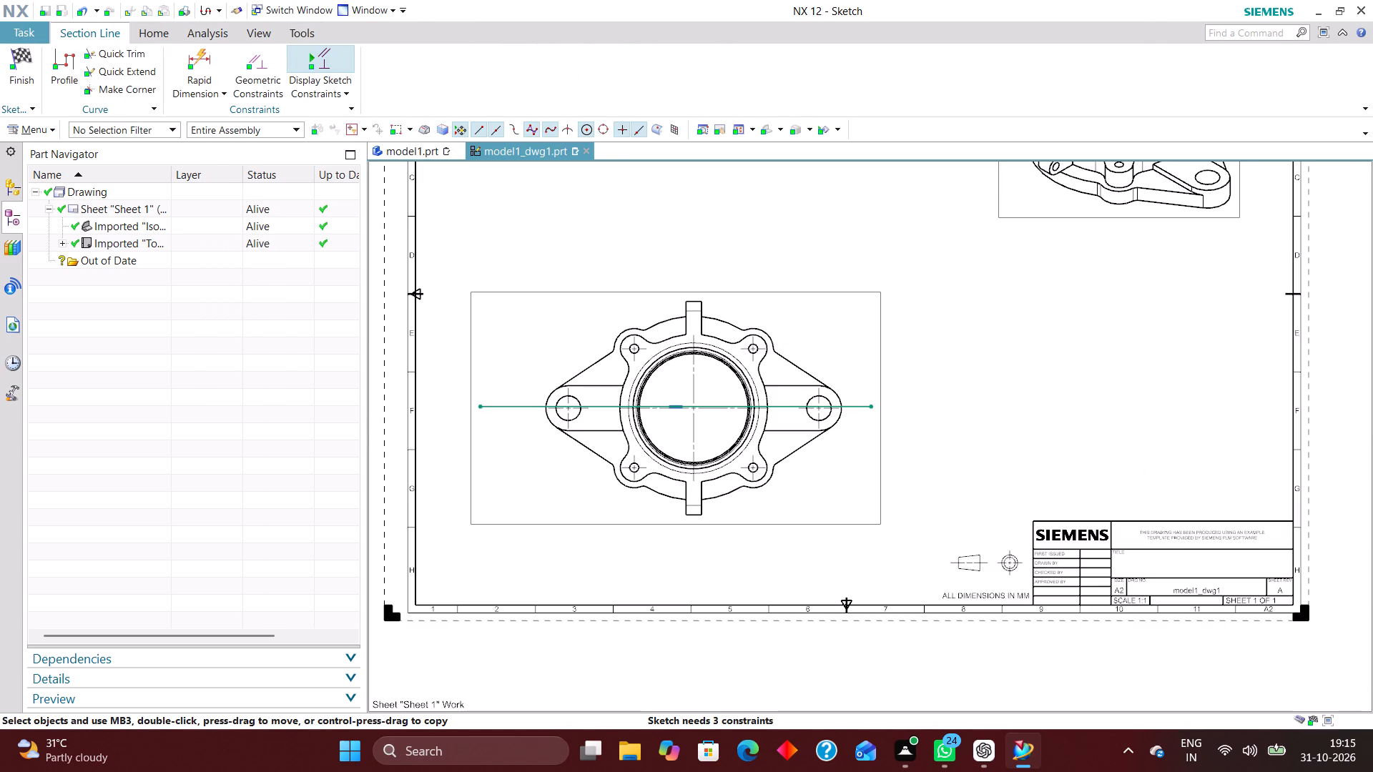
click(257, 62)
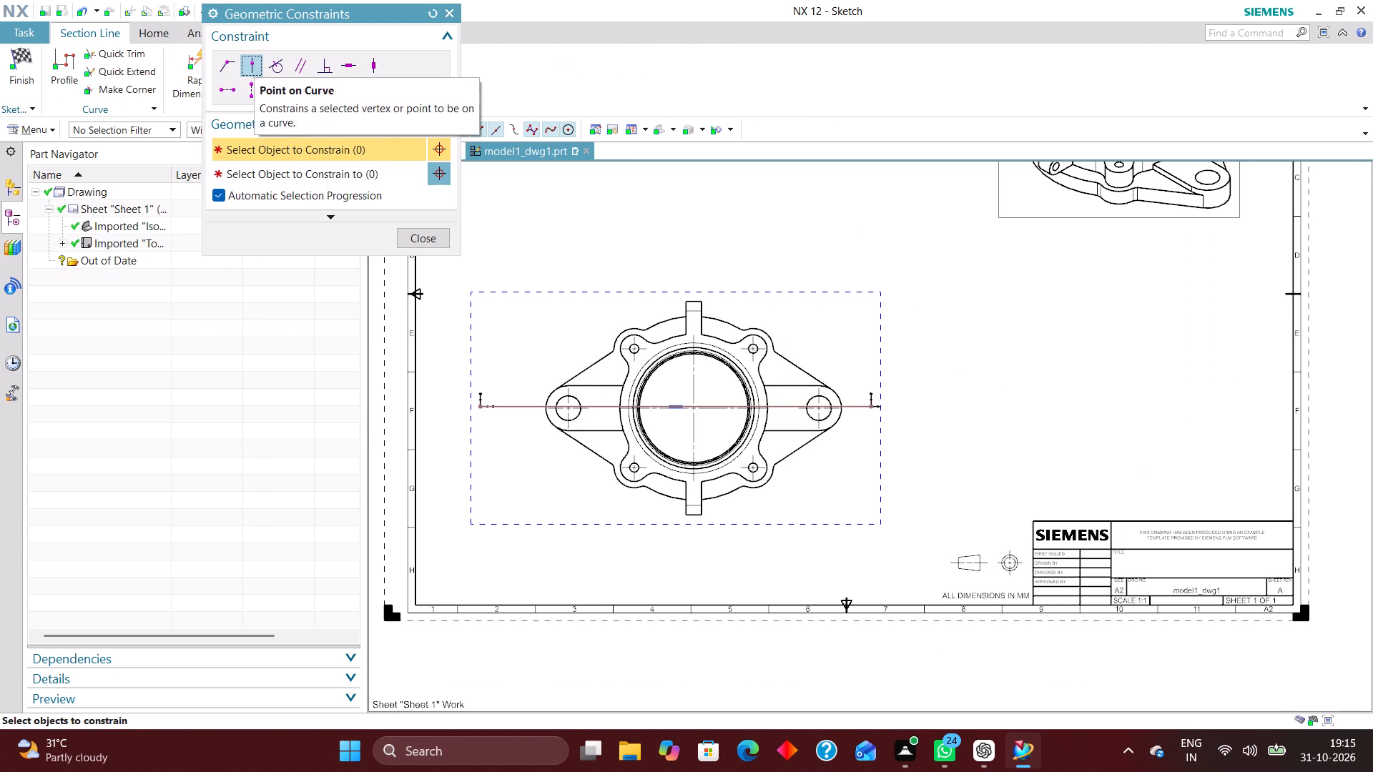
click(224, 71)
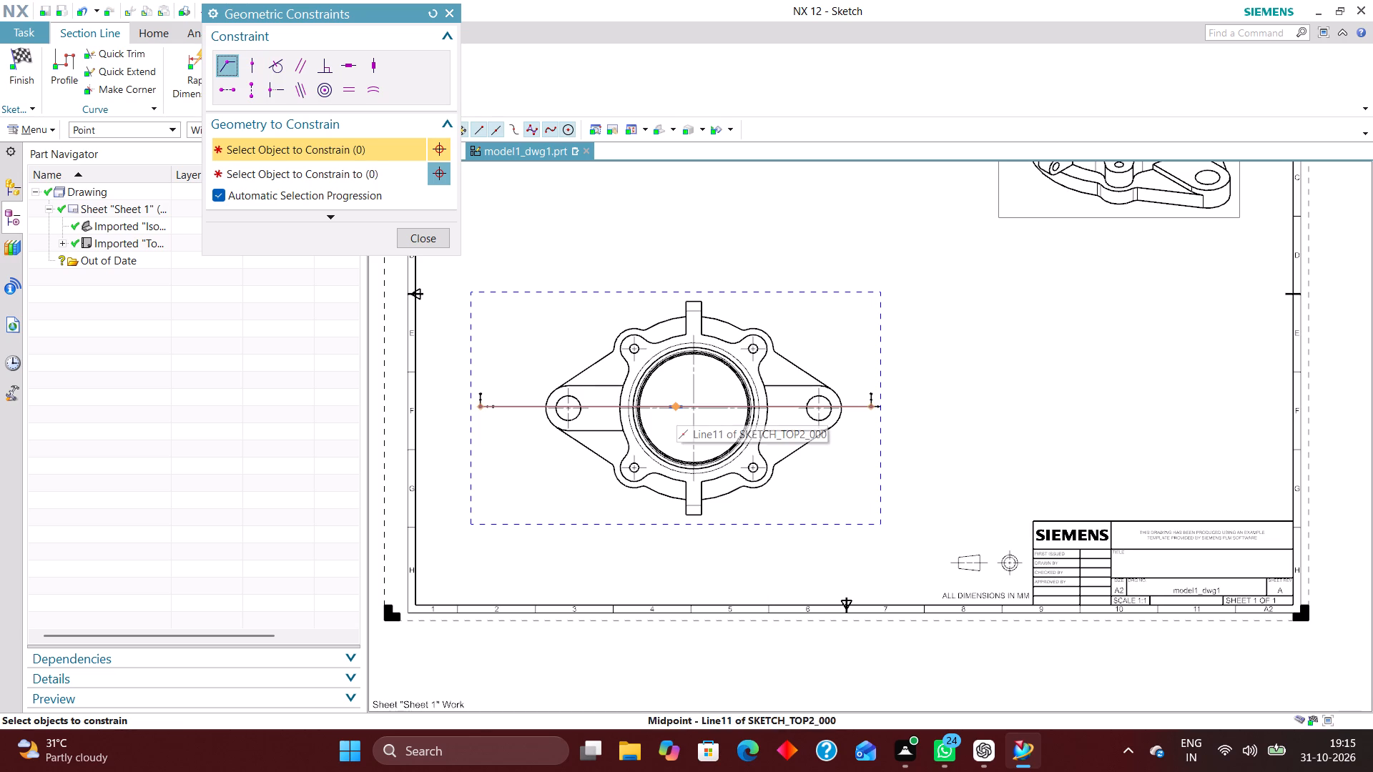
click(676, 407)
click(661, 449)
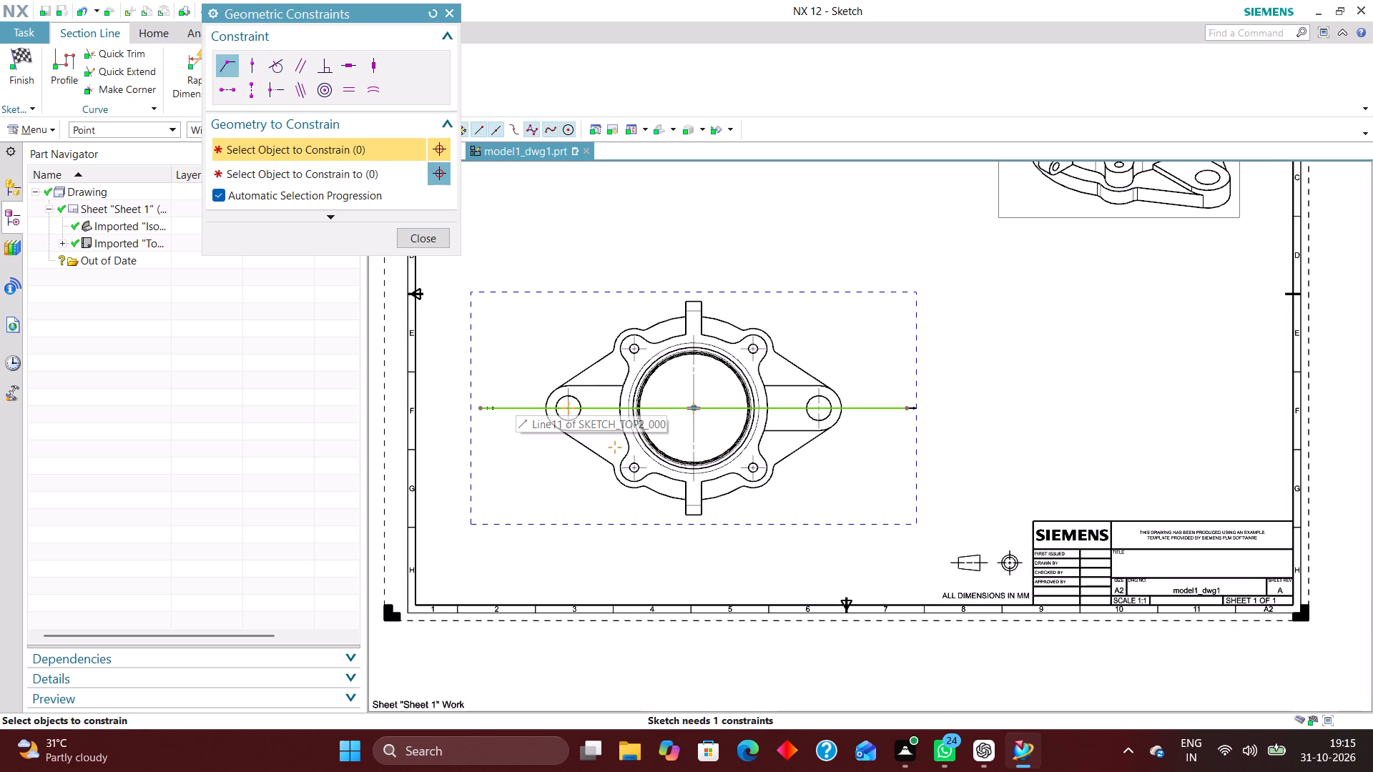
click(434, 234)
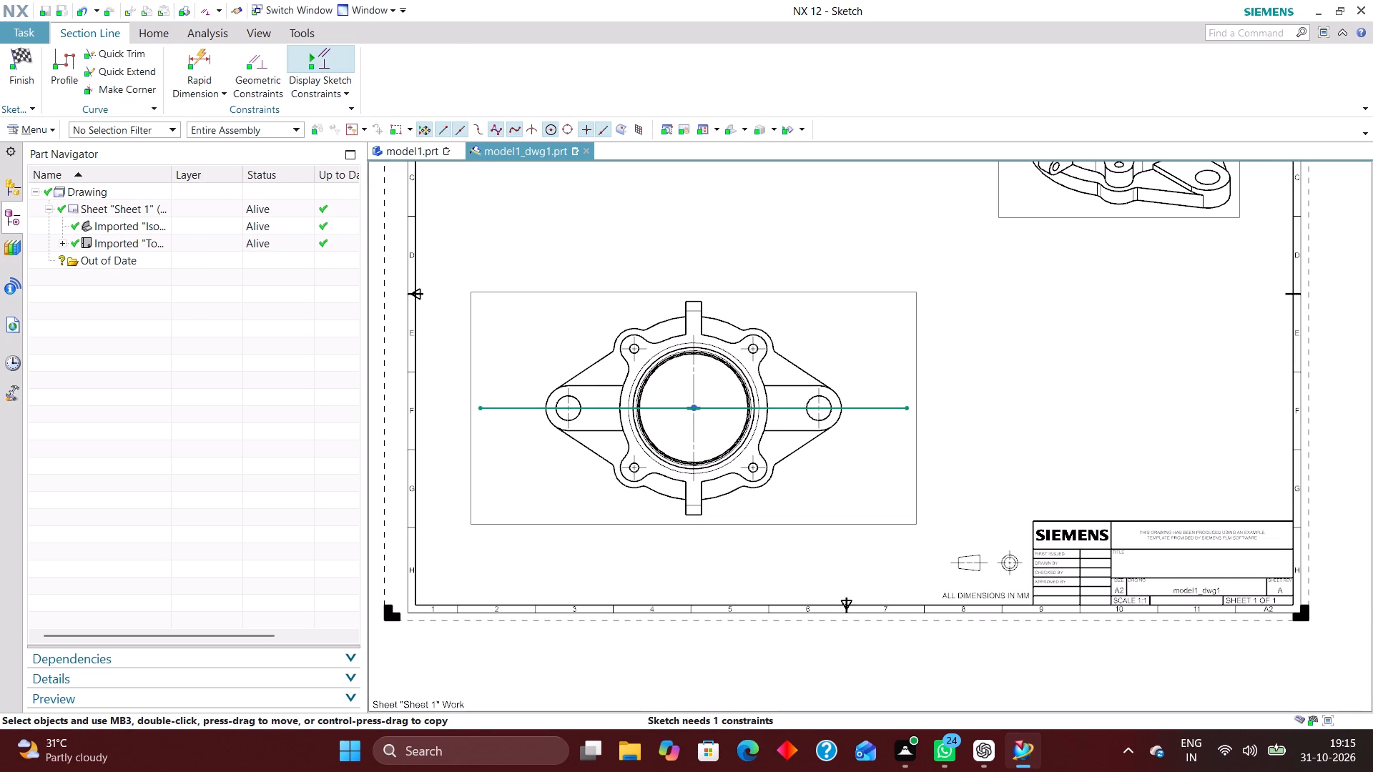
Shorten the section line so its ends lie closer to the mounting ears, and finish the sketch.
drag(481, 409, 503, 415)
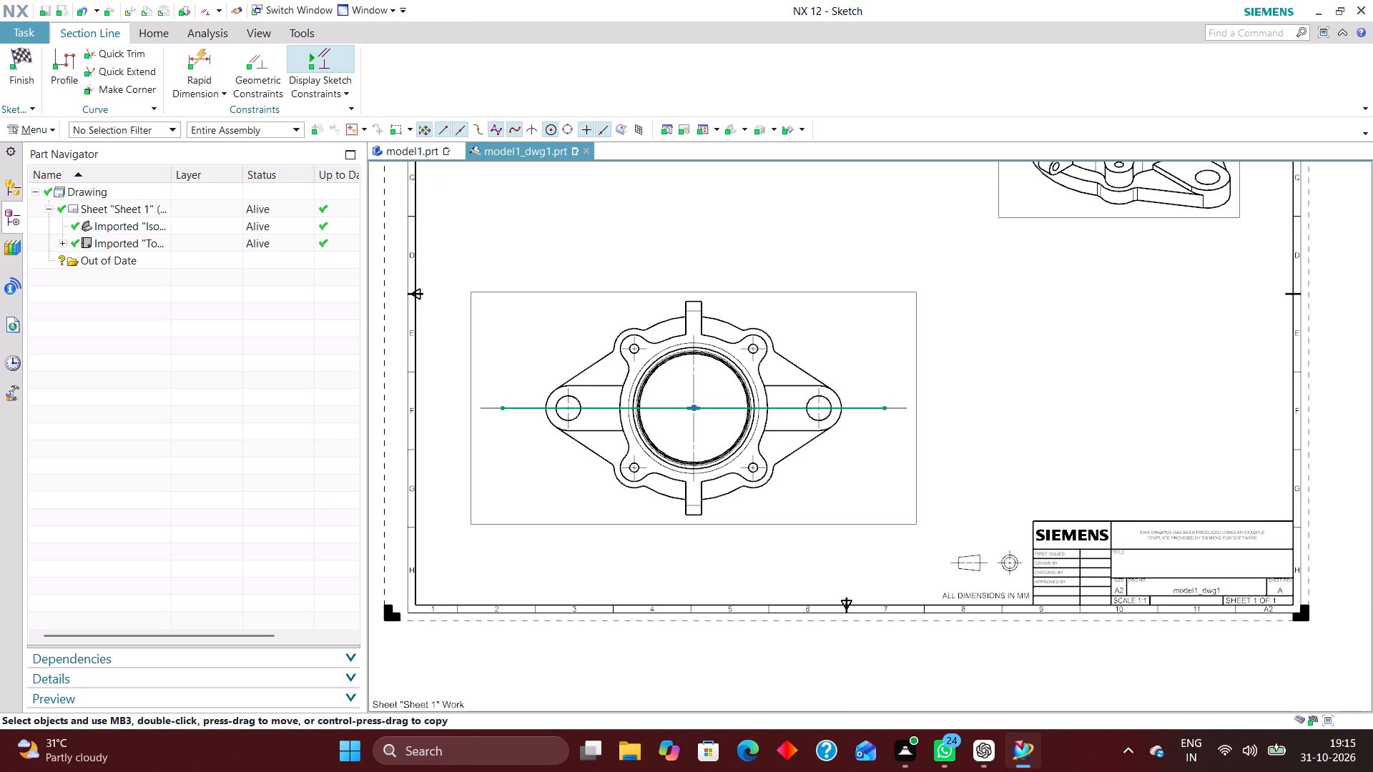
drag(503, 415, 503, 415)
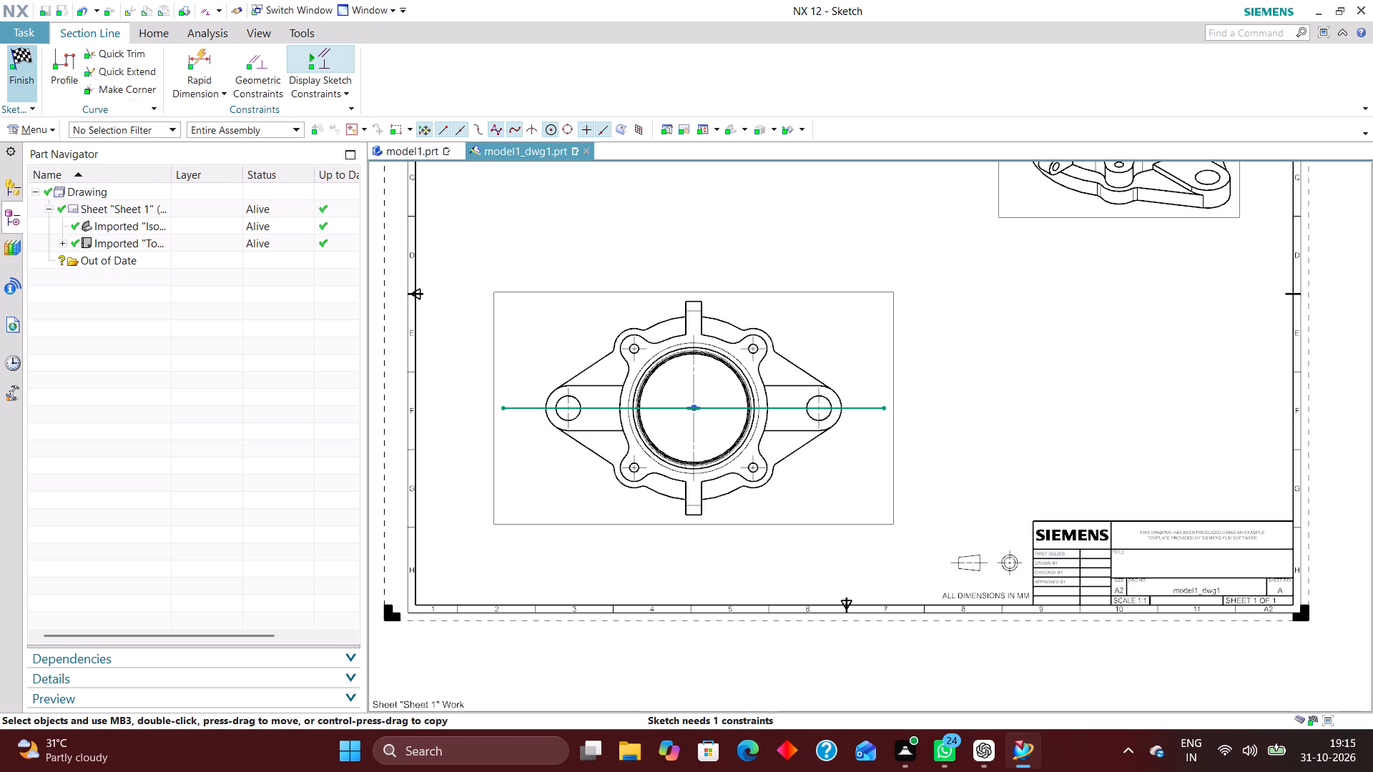
click(24, 54)
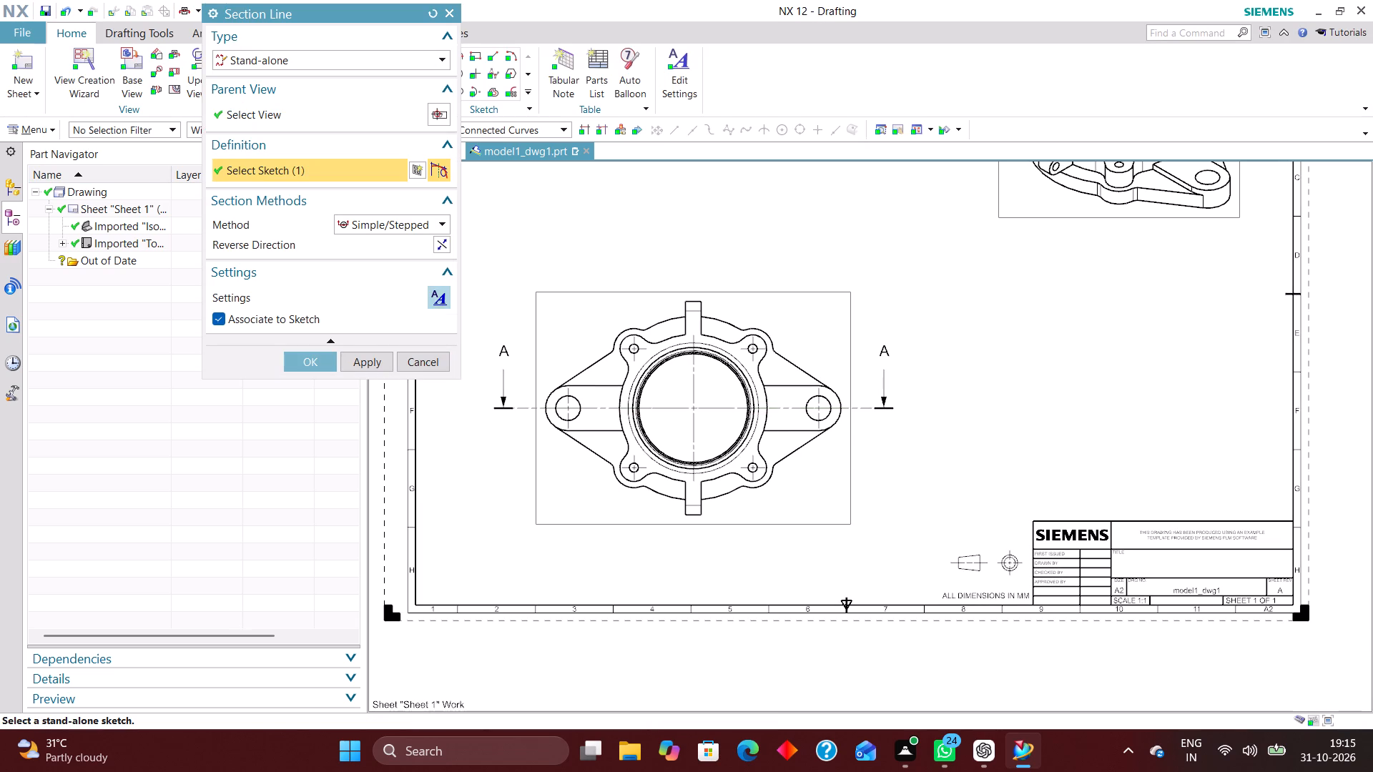
Reverse the viewing direction of section line A-A, keeping the Simple/Stepped method, and create the section line.
click(443, 297)
click(596, 340)
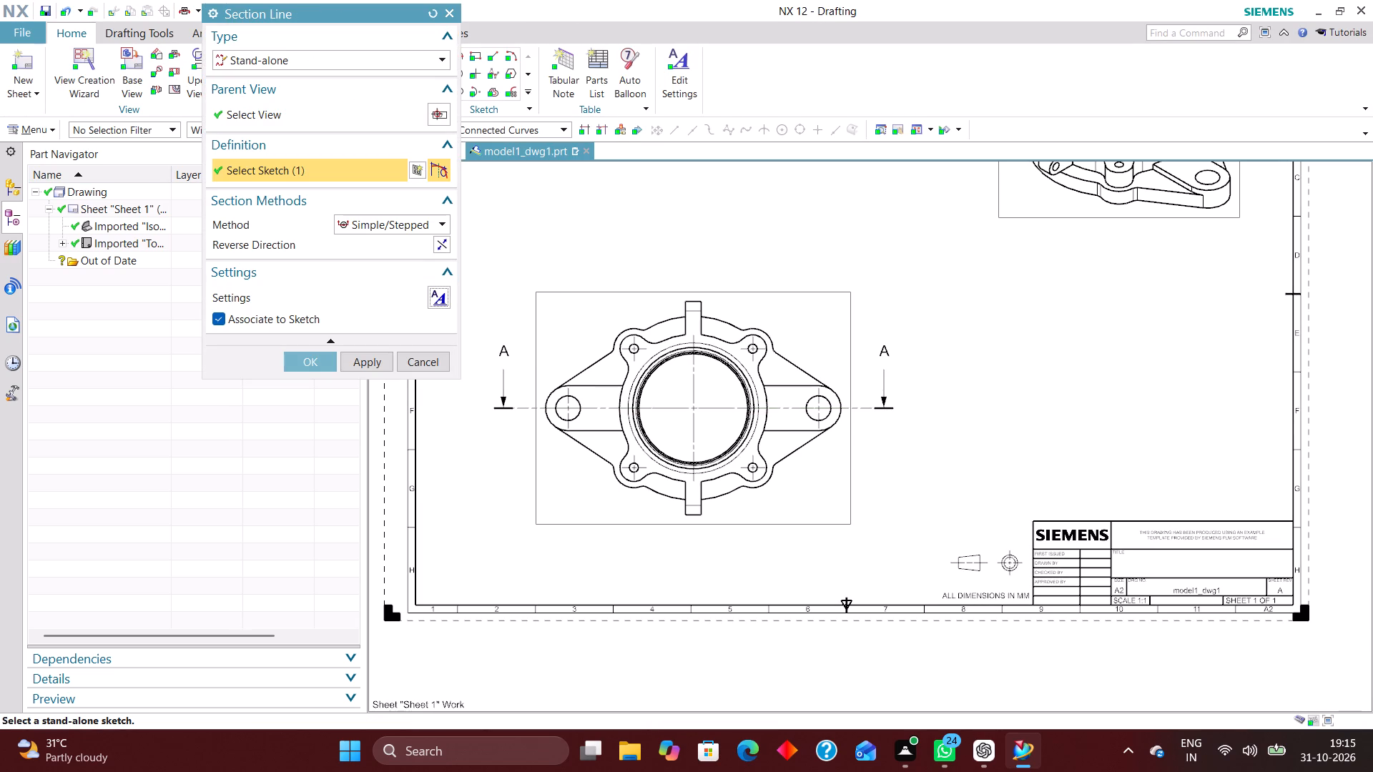
click(443, 244)
click(312, 360)
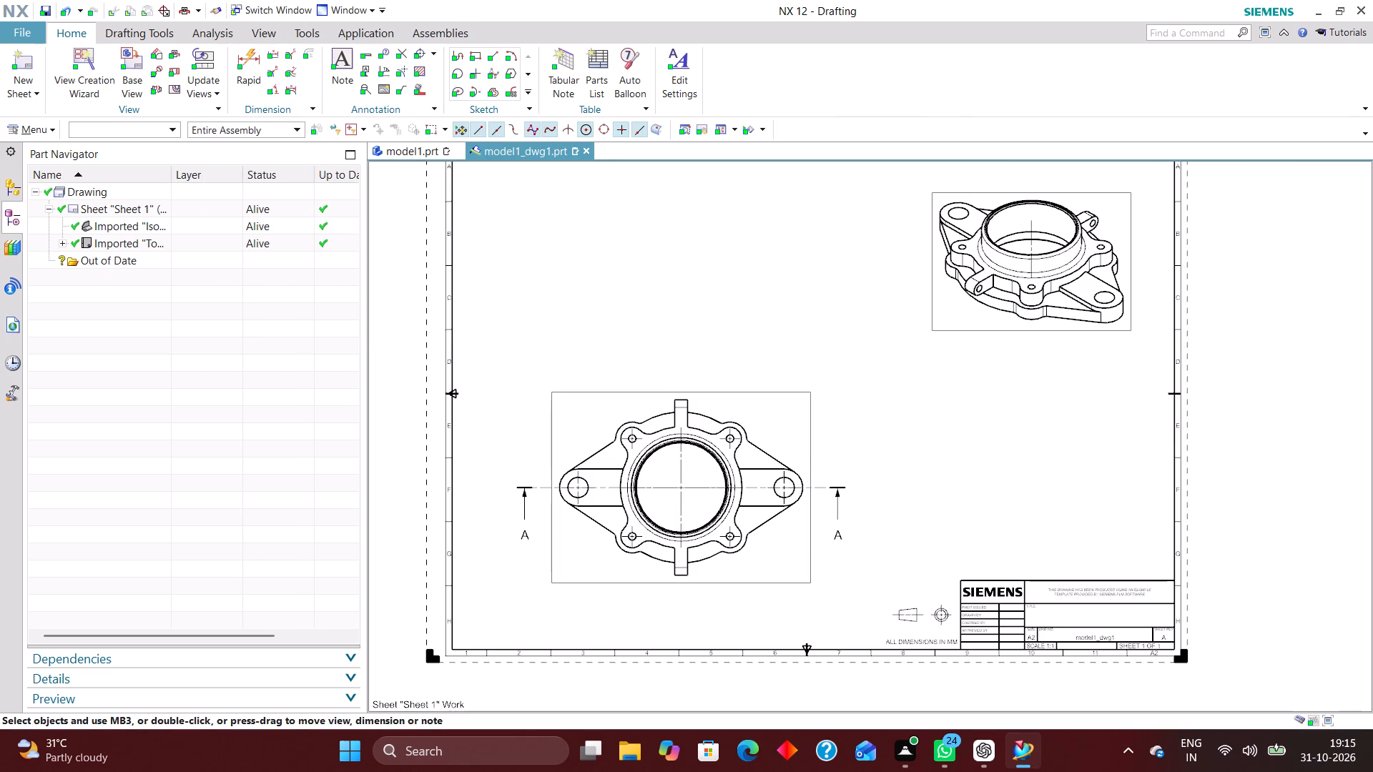
Create section view A-A from the existing stand-alone section line and place it directly above the Top view.
scroll(602, 264, down, 1)
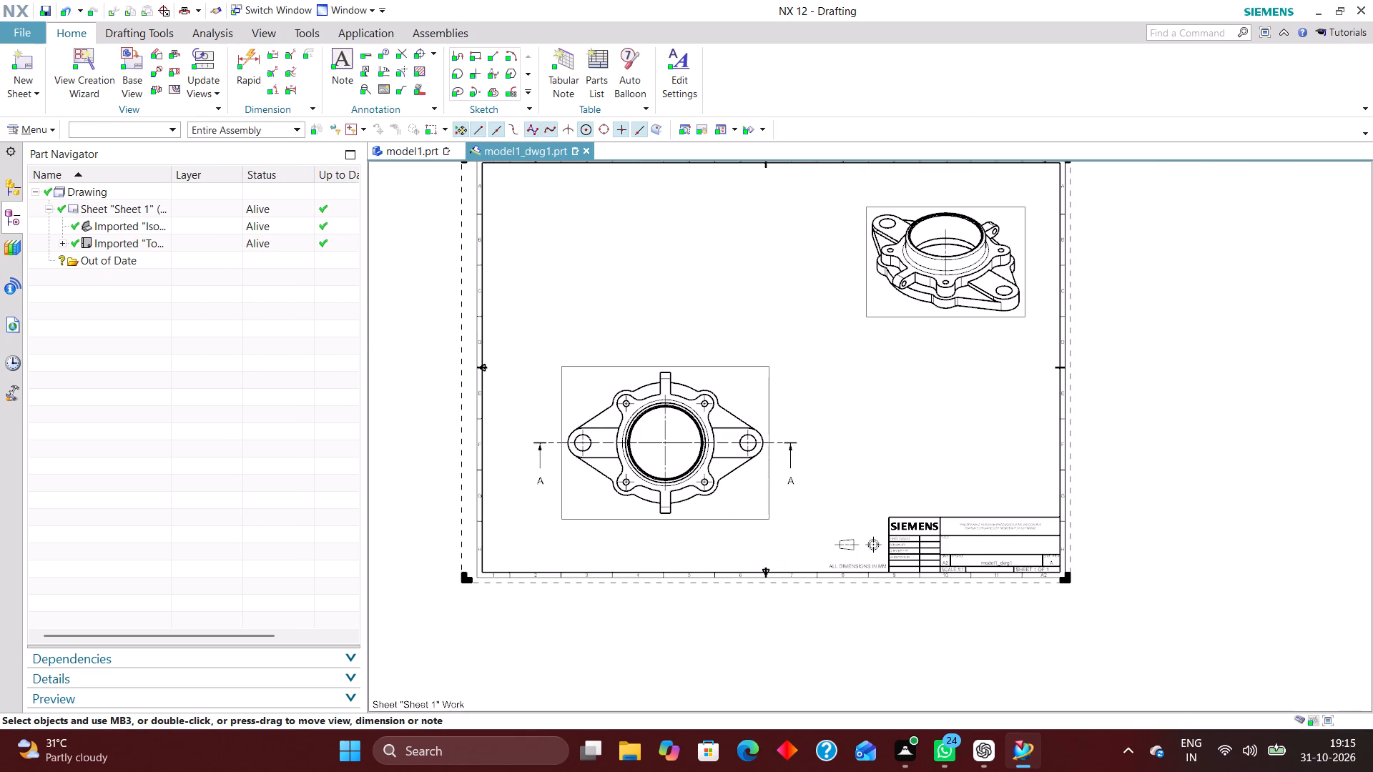
click(172, 70)
click(541, 445)
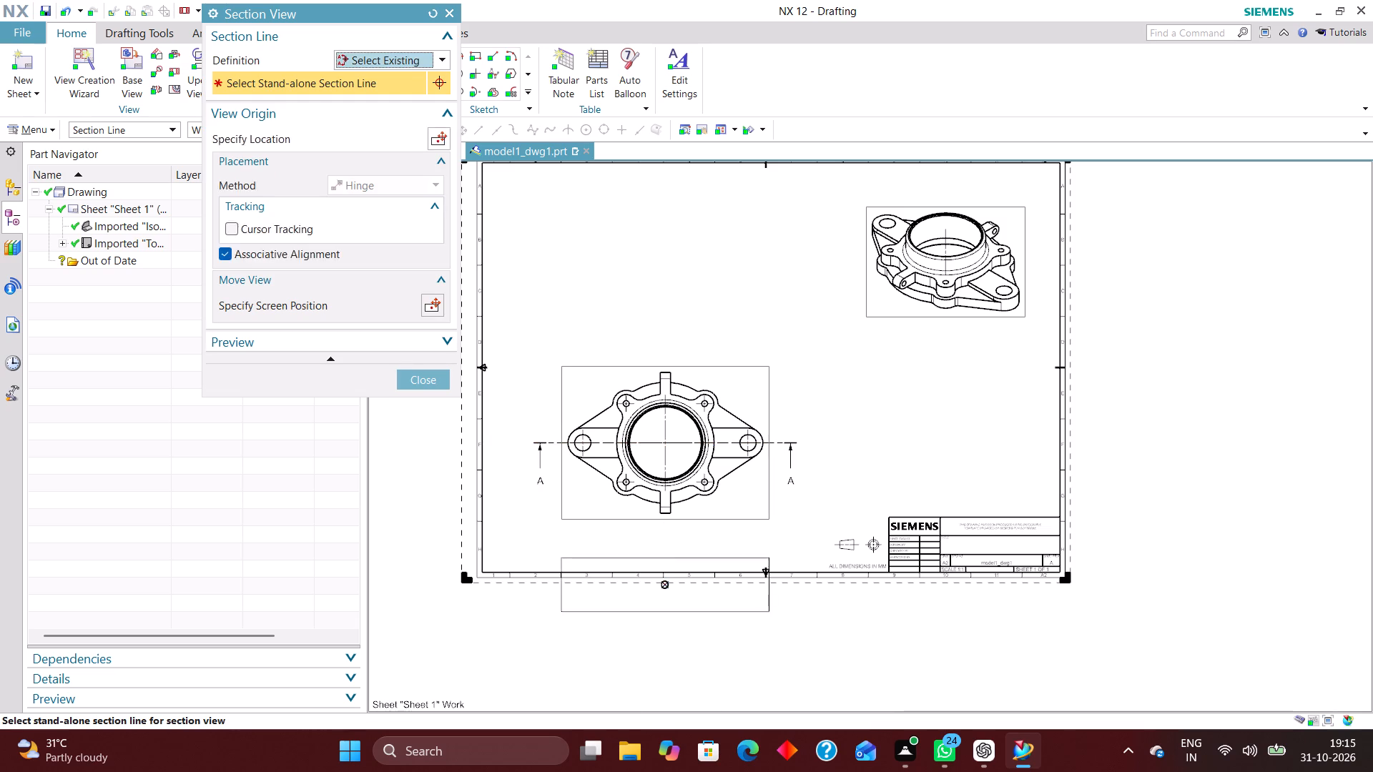
click(649, 257)
scroll(666, 279, up, 2)
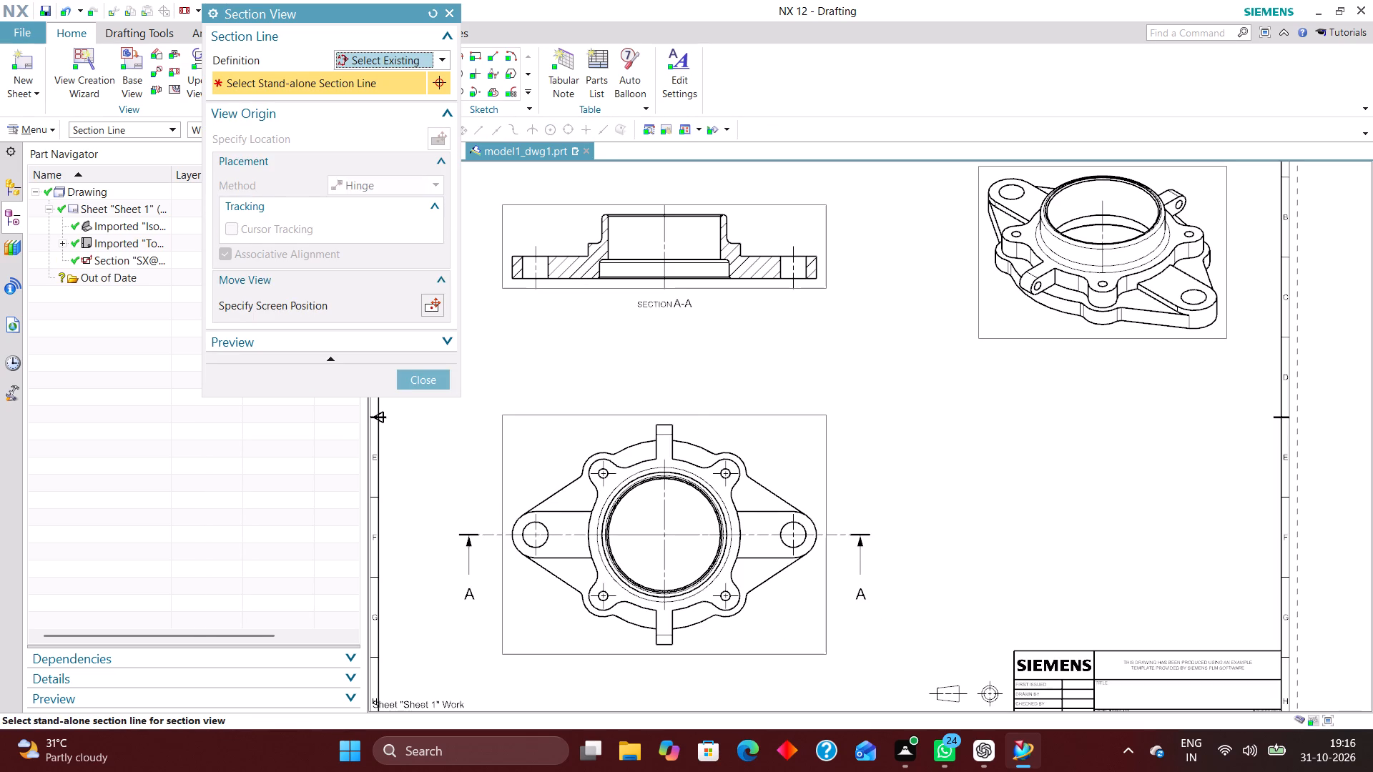
scroll(548, 229, down, 1)
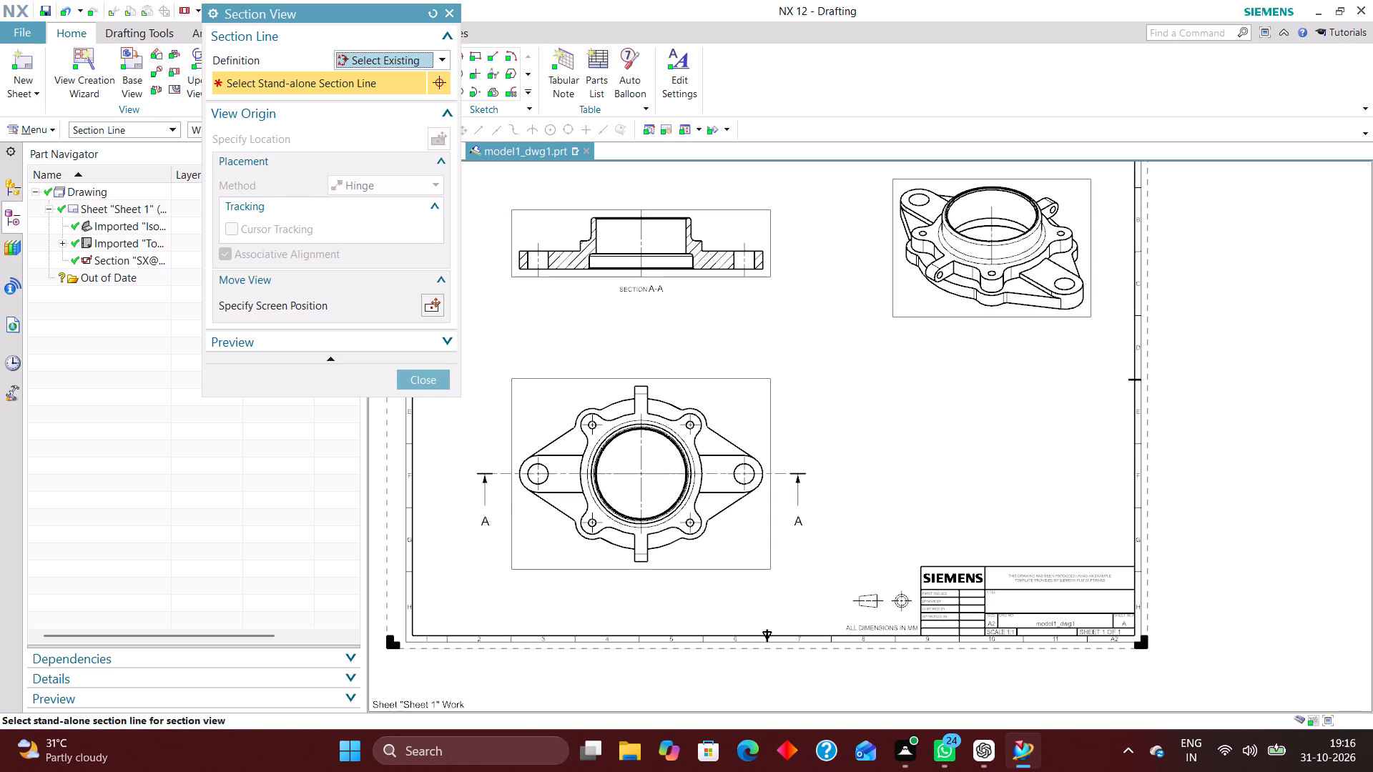
click(420, 373)
Place a Front base view at 1:1 scale below the isometric view, beside the Top view, without adding projected views.
click(133, 64)
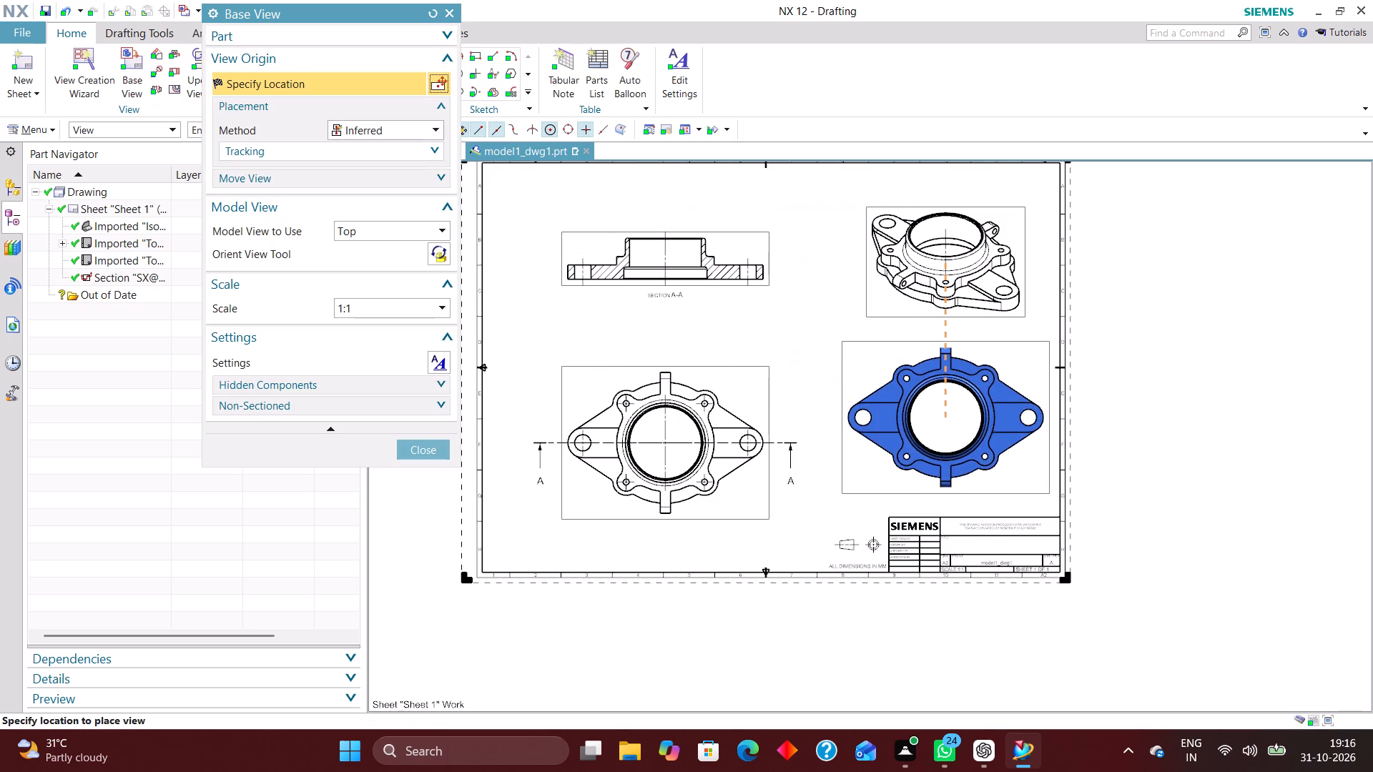
click(405, 223)
click(391, 264)
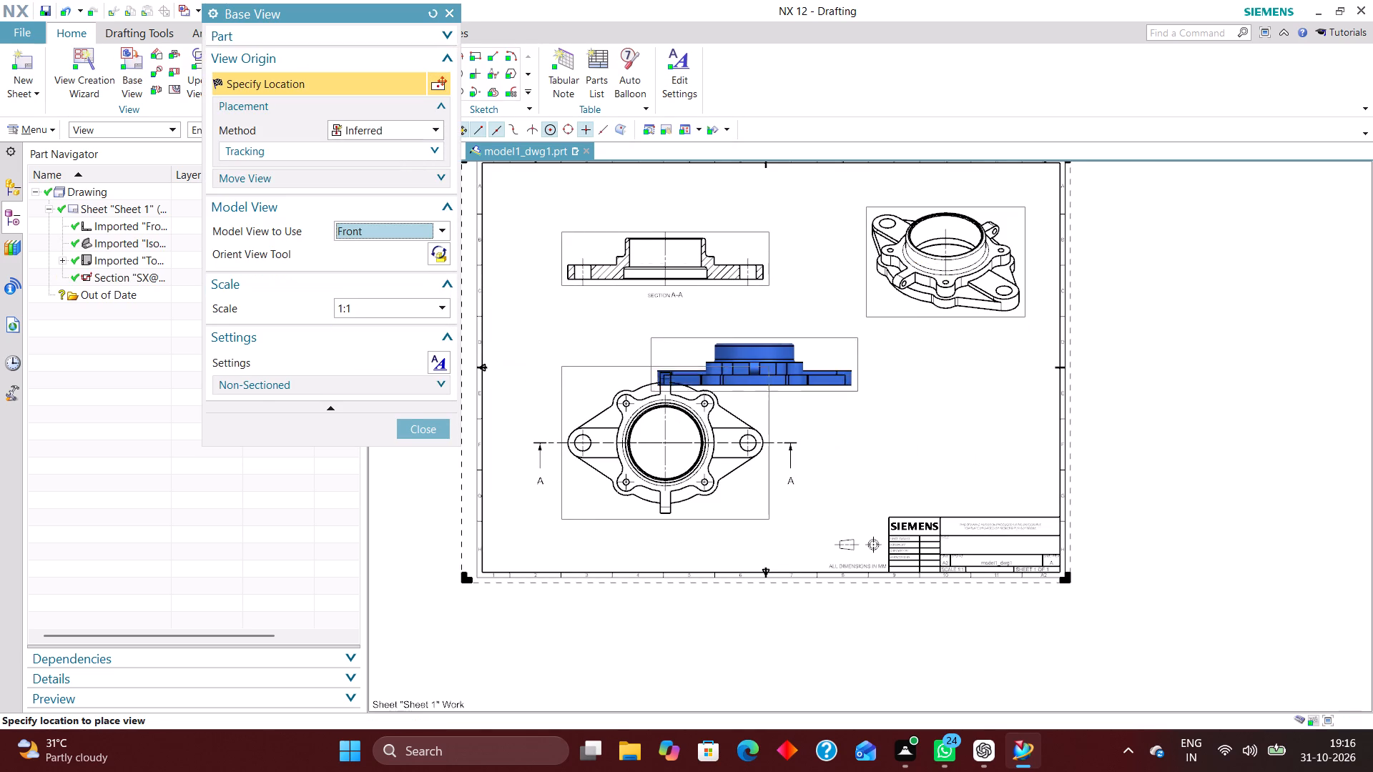
click(930, 432)
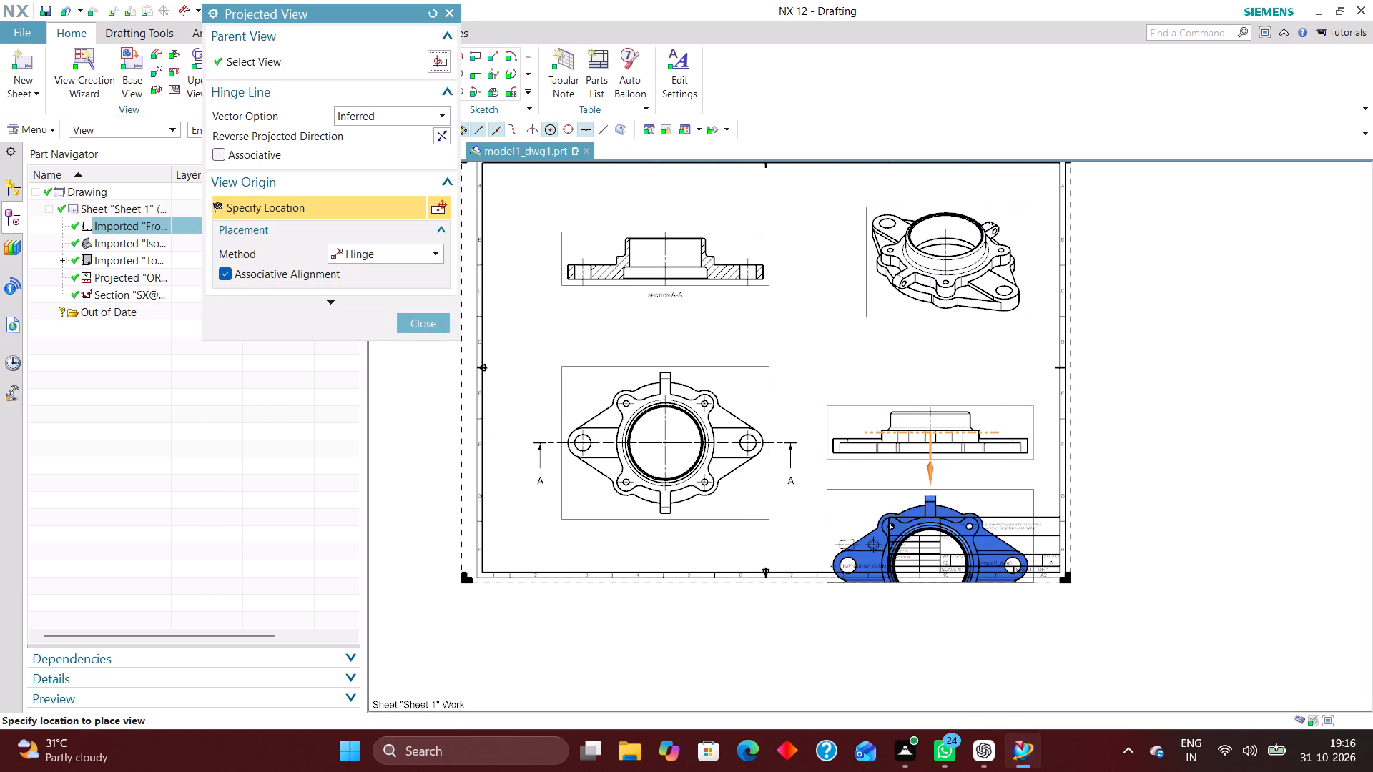
click(421, 323)
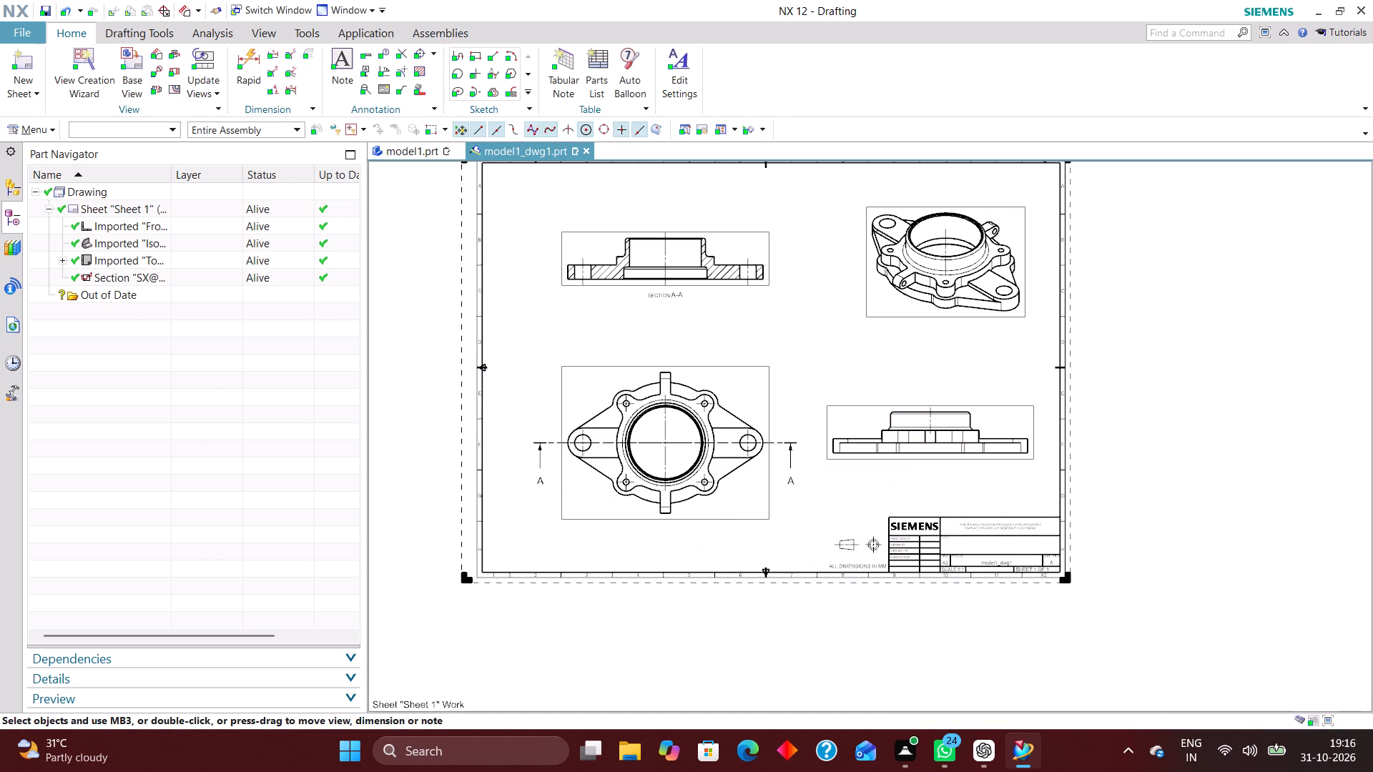
Move the Front view slightly upward, away from the title block.
drag(995, 402, 996, 392)
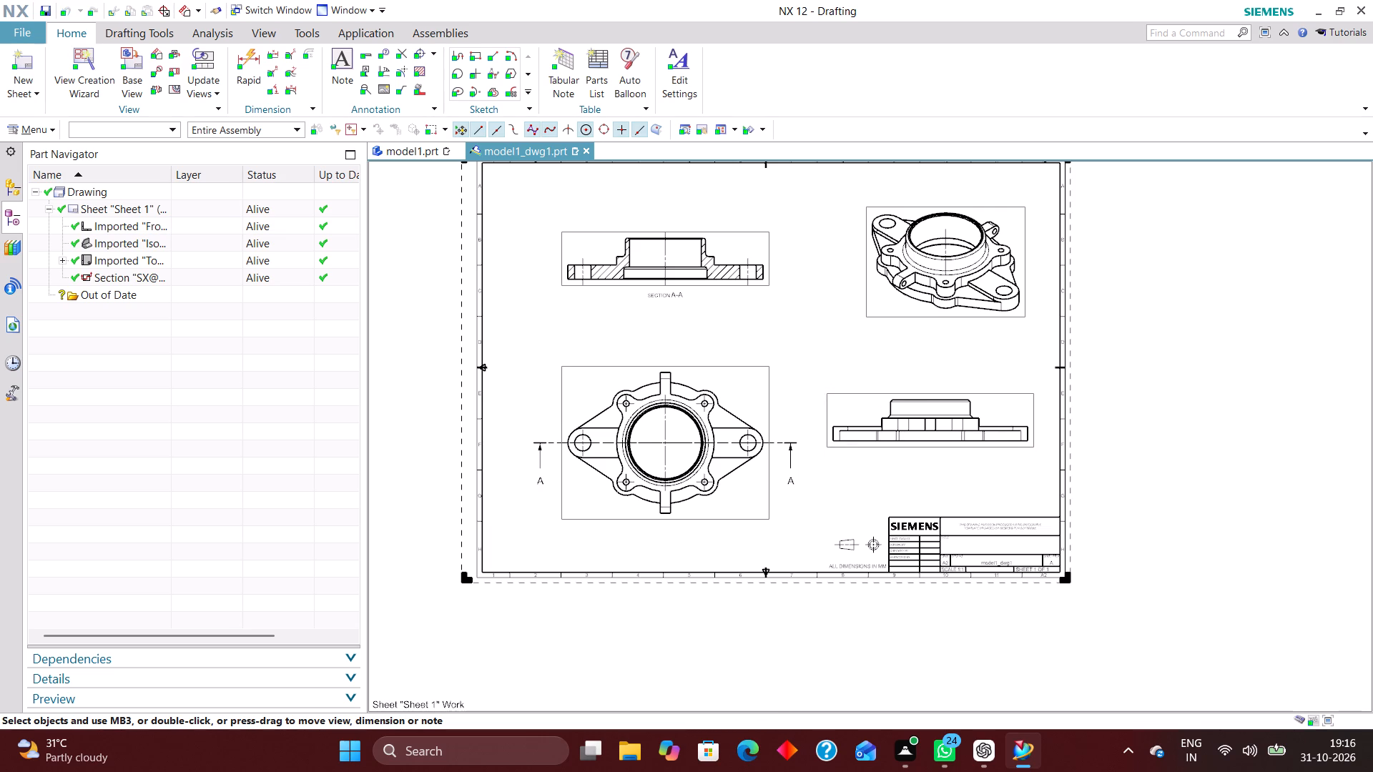
Reposition the views so the Front view sits directly beneath the isometric view and the Top view is slightly higher.
drag(996, 392, 1008, 402)
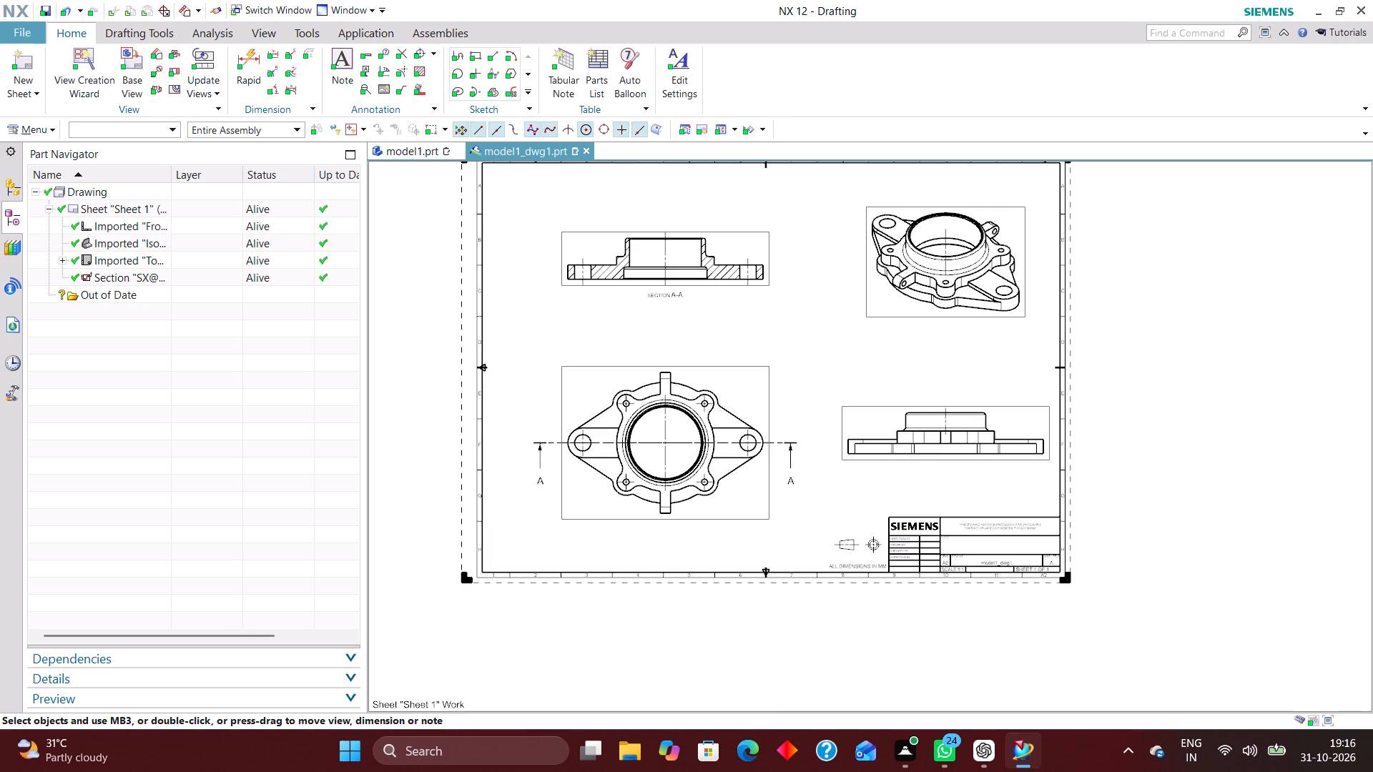
drag(730, 367, 732, 353)
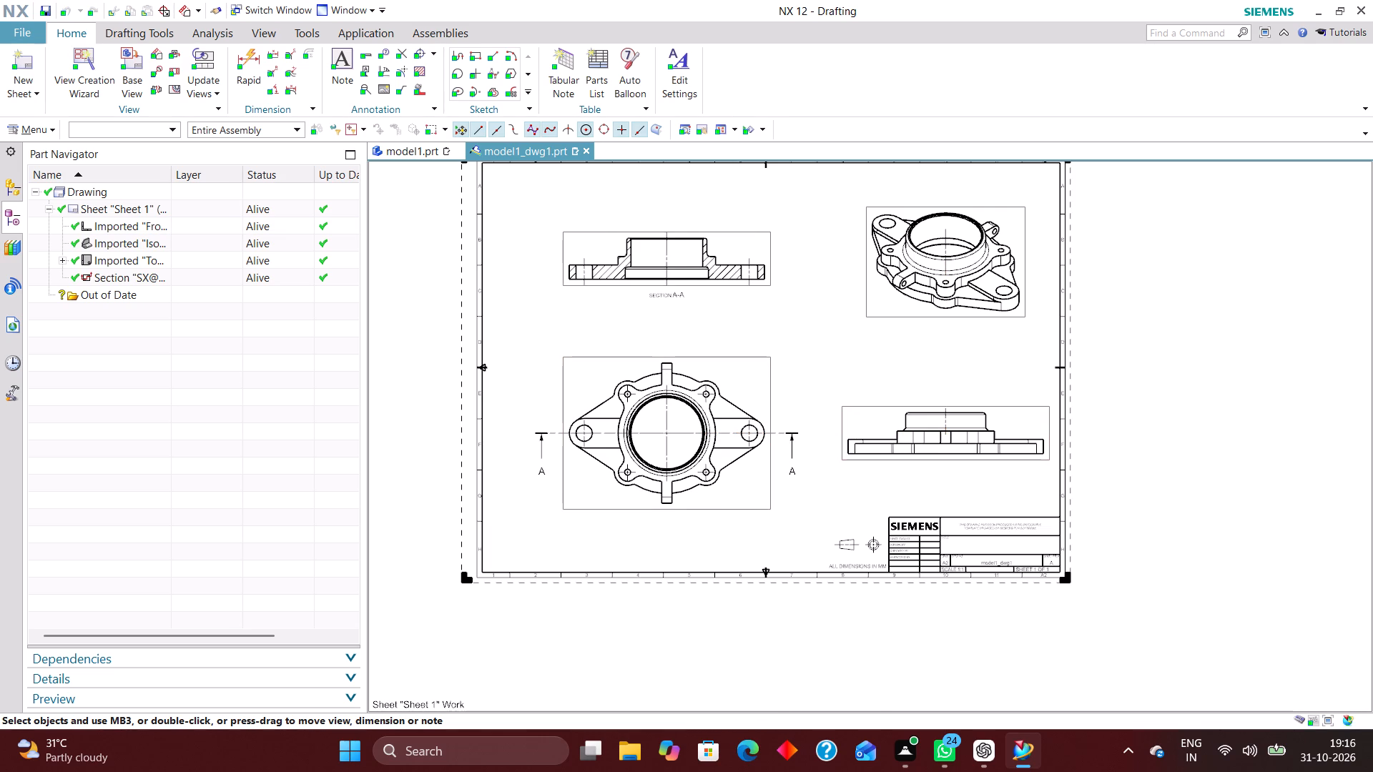
Show a view label below the isometric view, using Name as the view label type.
scroll(835, 350, up, 2)
right_drag(832, 335, 756, 420)
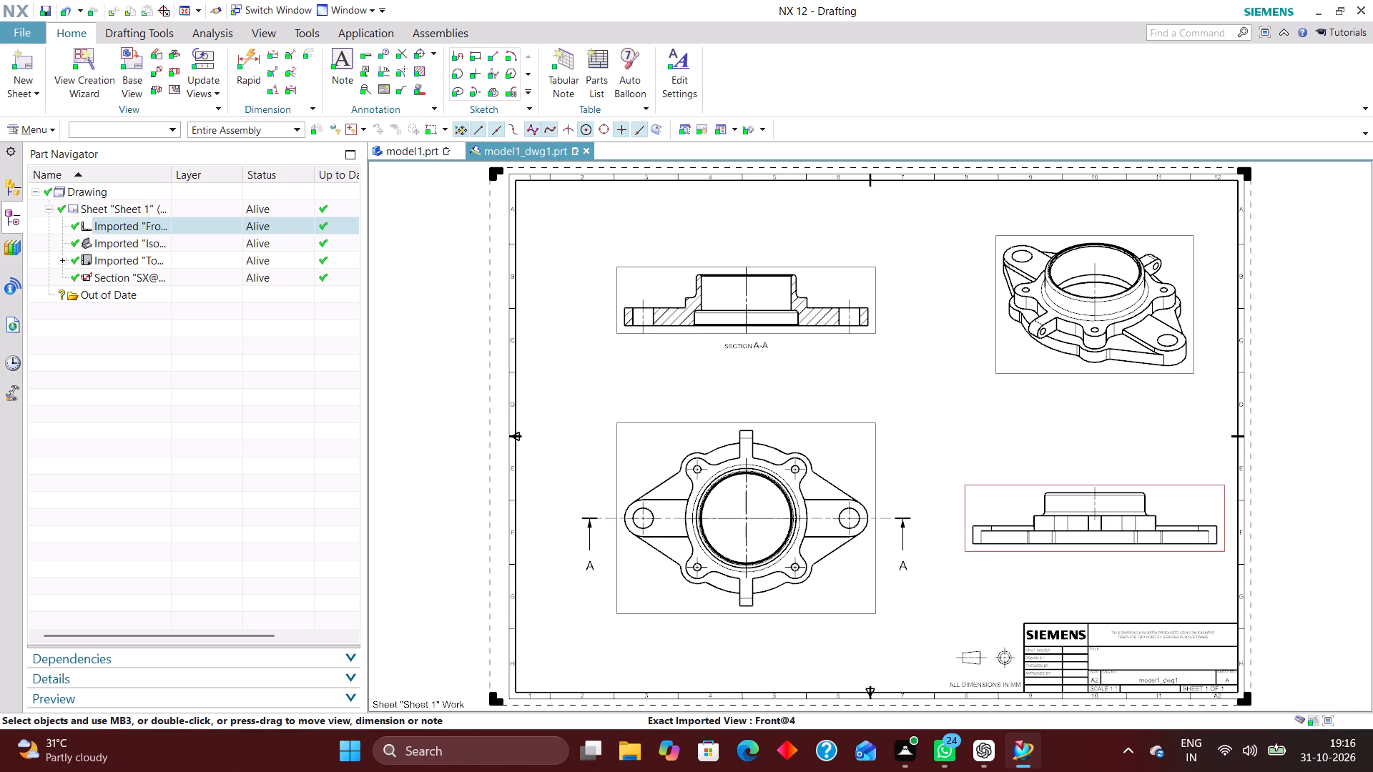
right_click(1078, 369)
click(1126, 401)
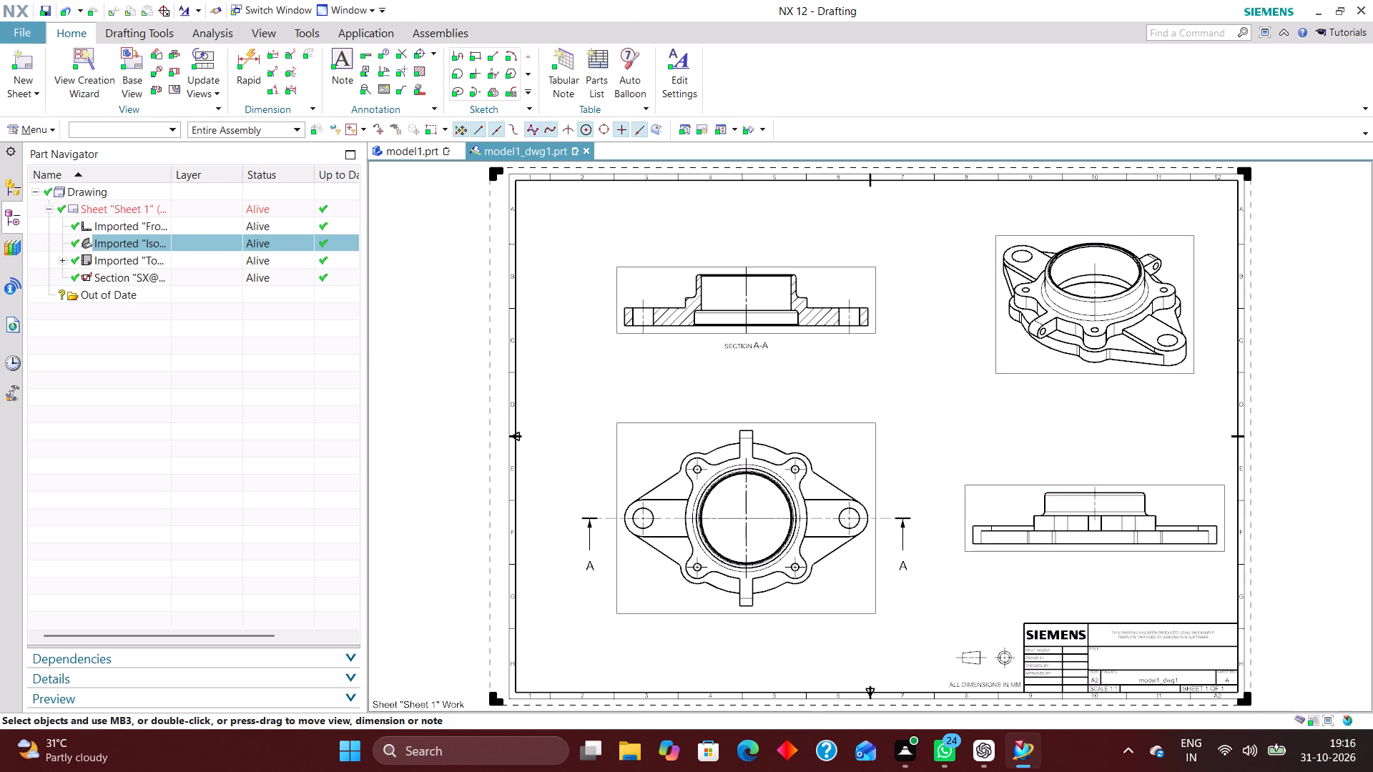
scroll(290, 224, down, 5)
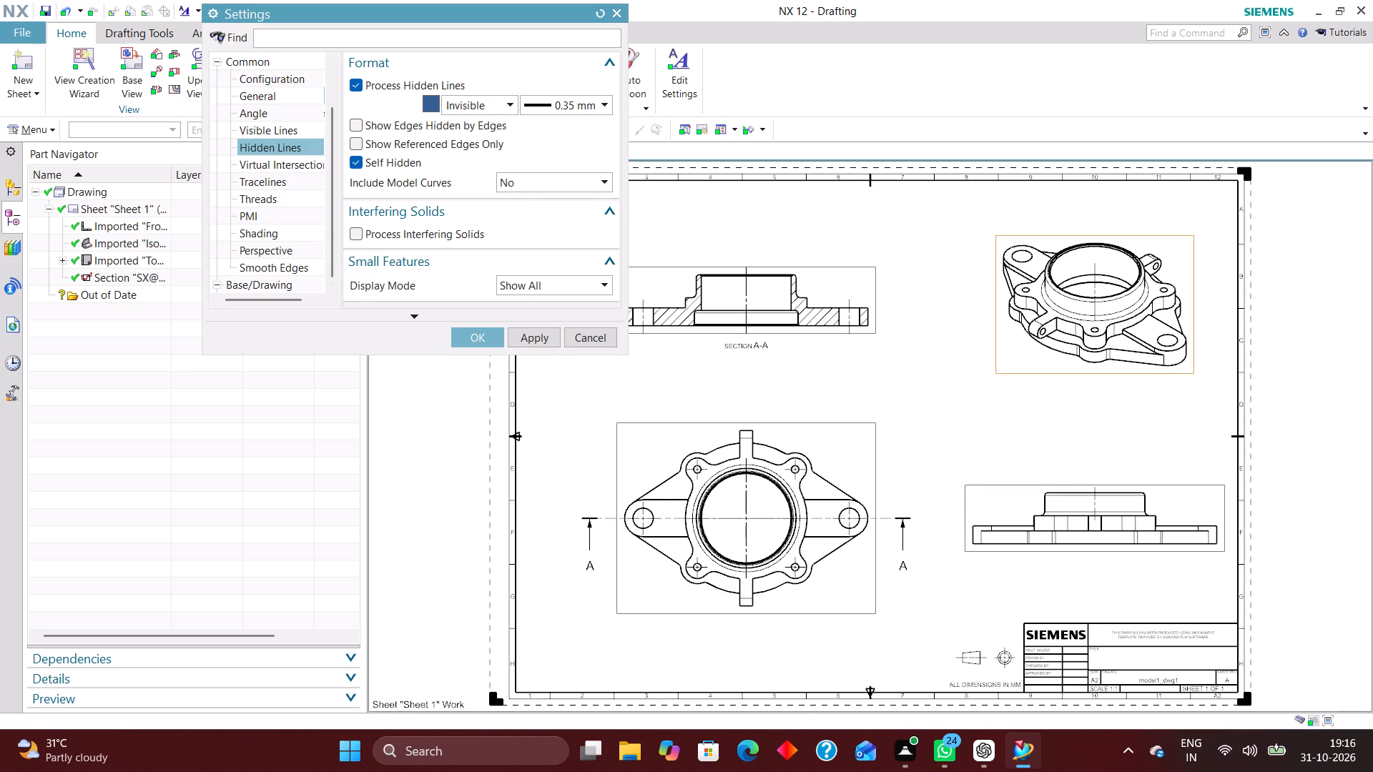
click(277, 247)
click(355, 83)
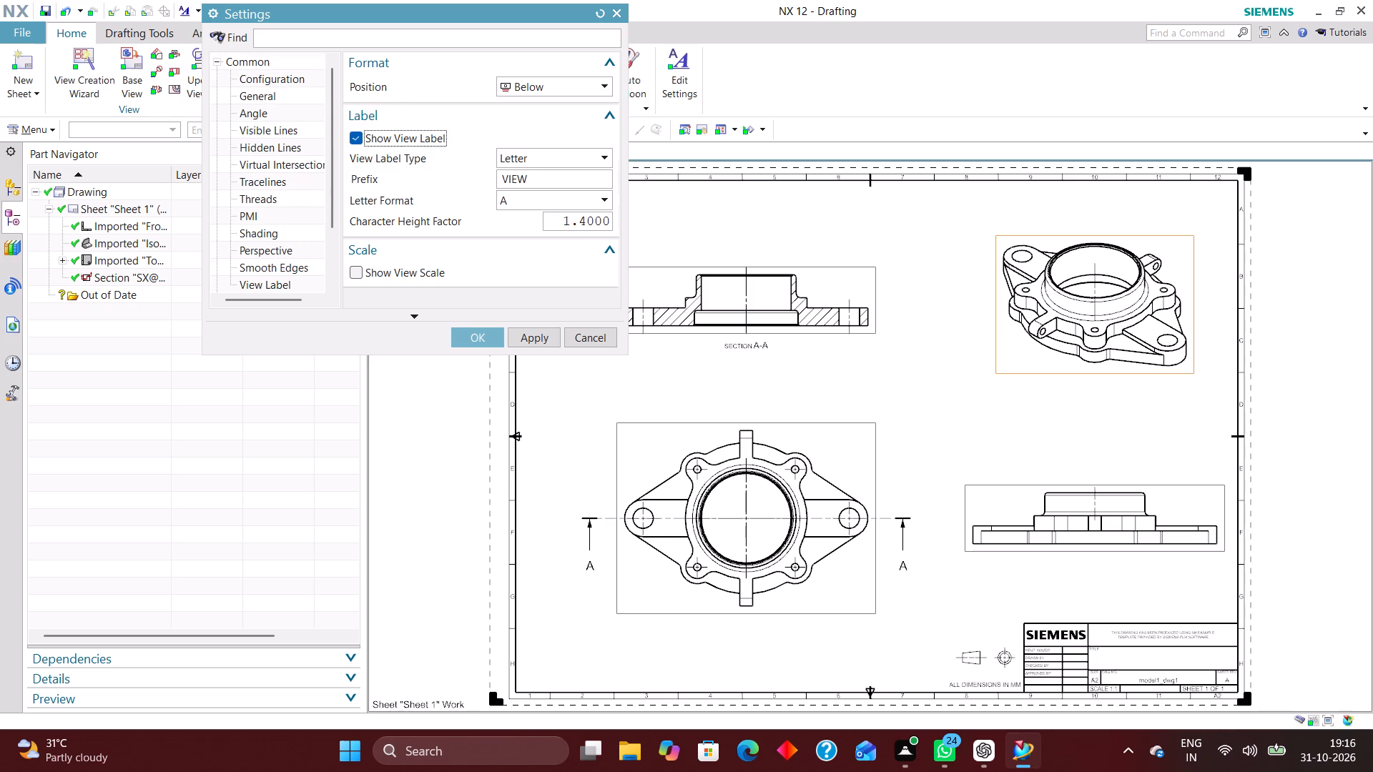
click(556, 162)
click(548, 177)
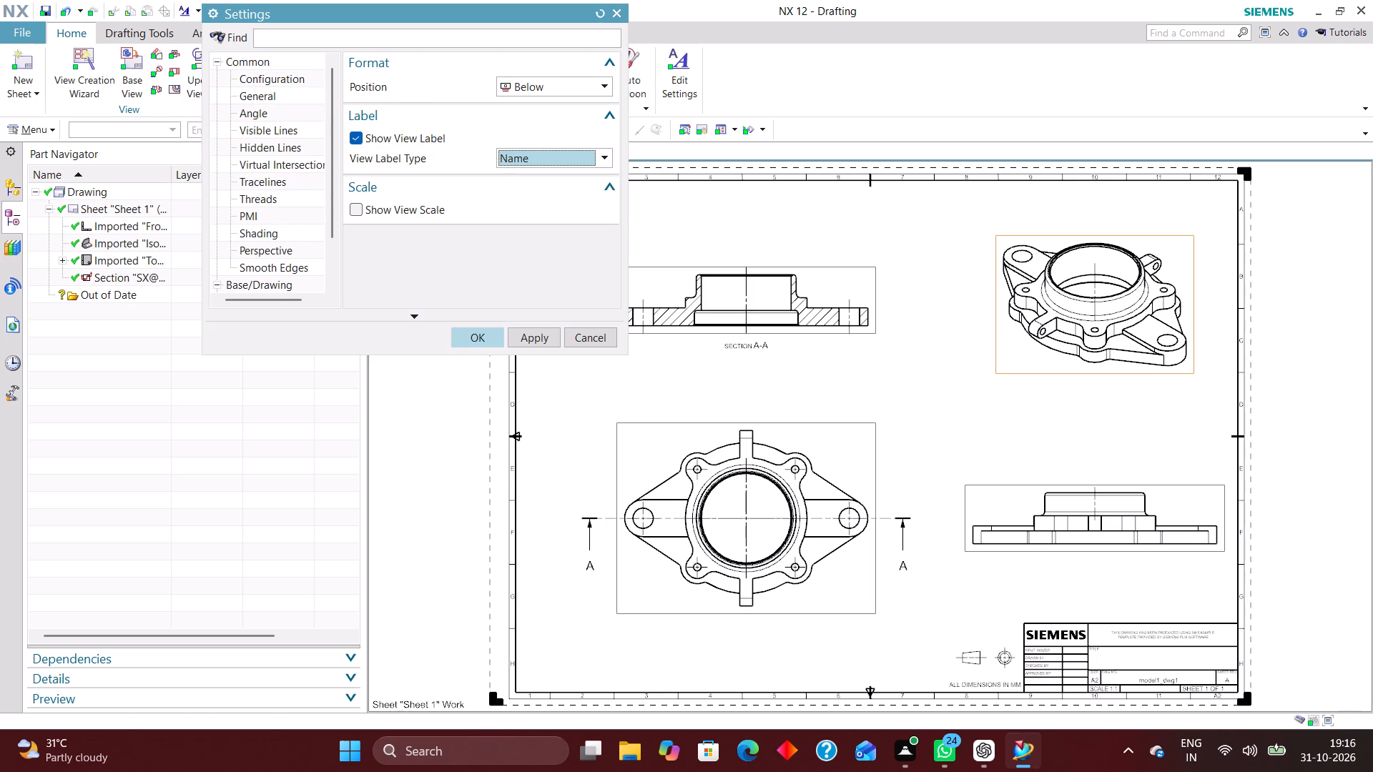
click(483, 330)
Change the section view's label settings so its view label type is Name.
right_click(794, 336)
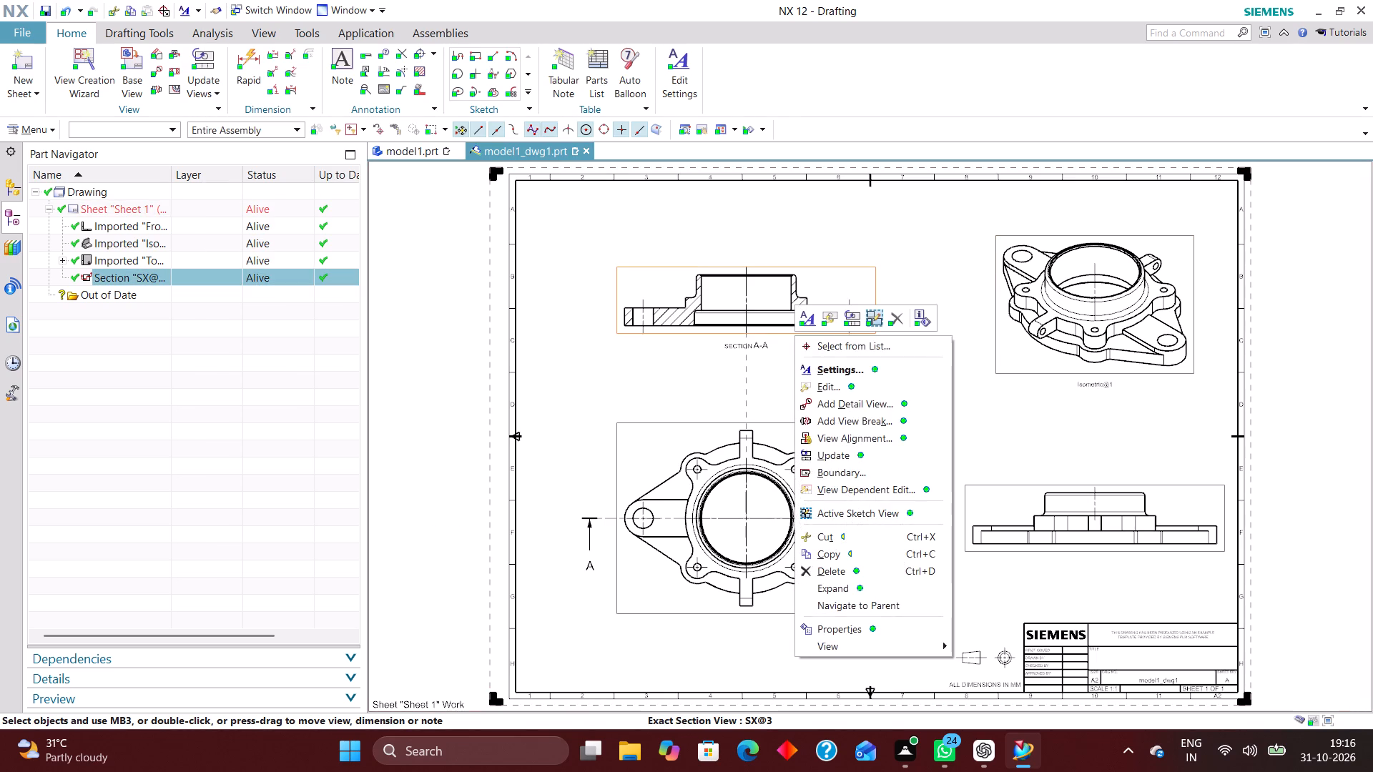
click(839, 366)
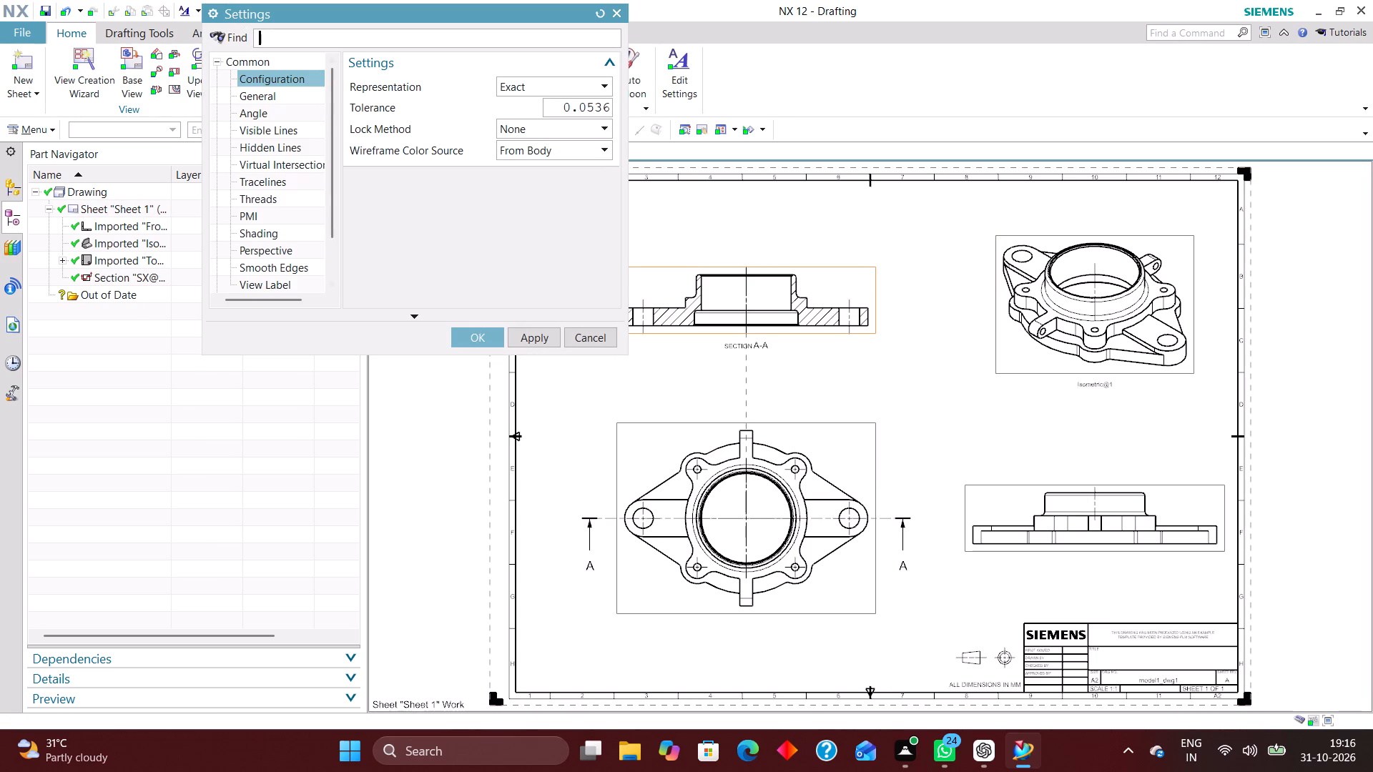
scroll(277, 207, down, 5)
click(265, 245)
scroll(285, 257, down, 3)
click(283, 253)
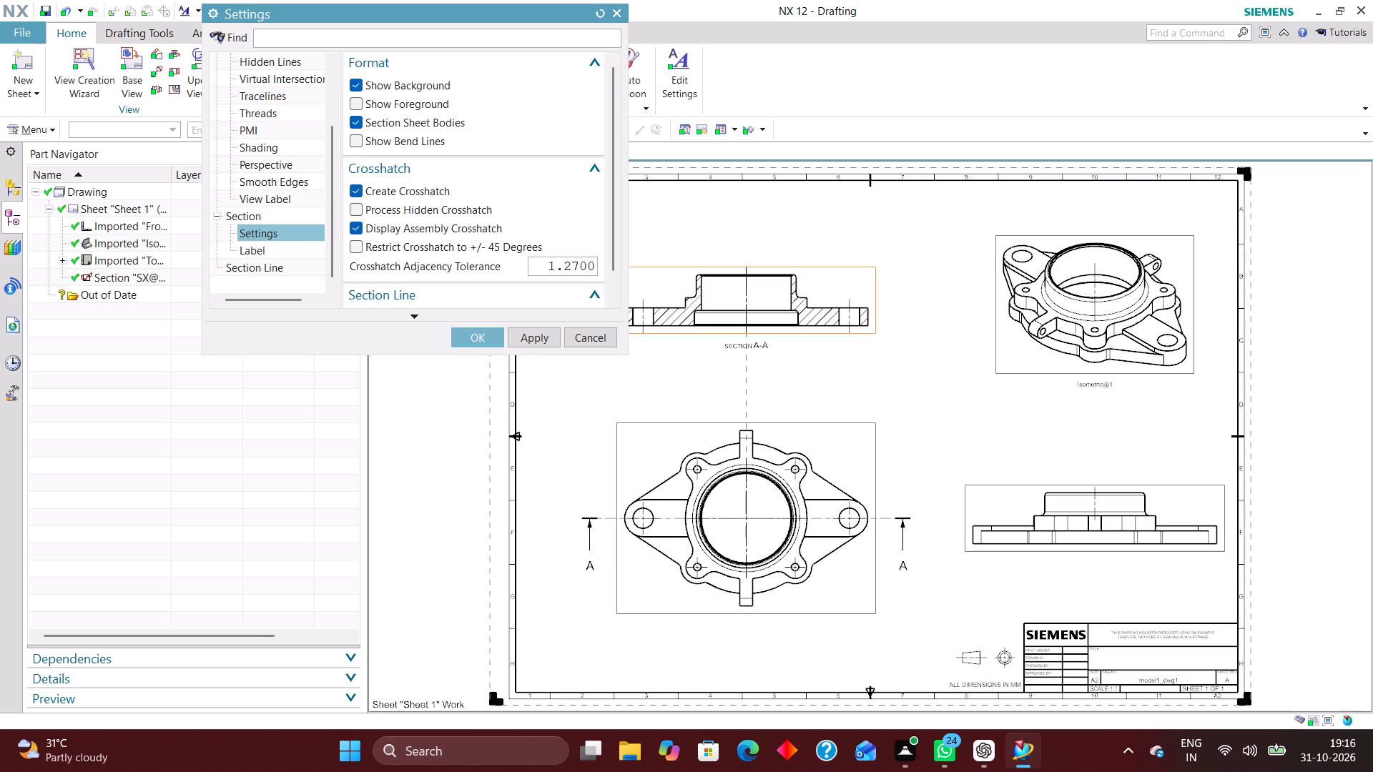
click(554, 154)
click(543, 174)
click(479, 335)
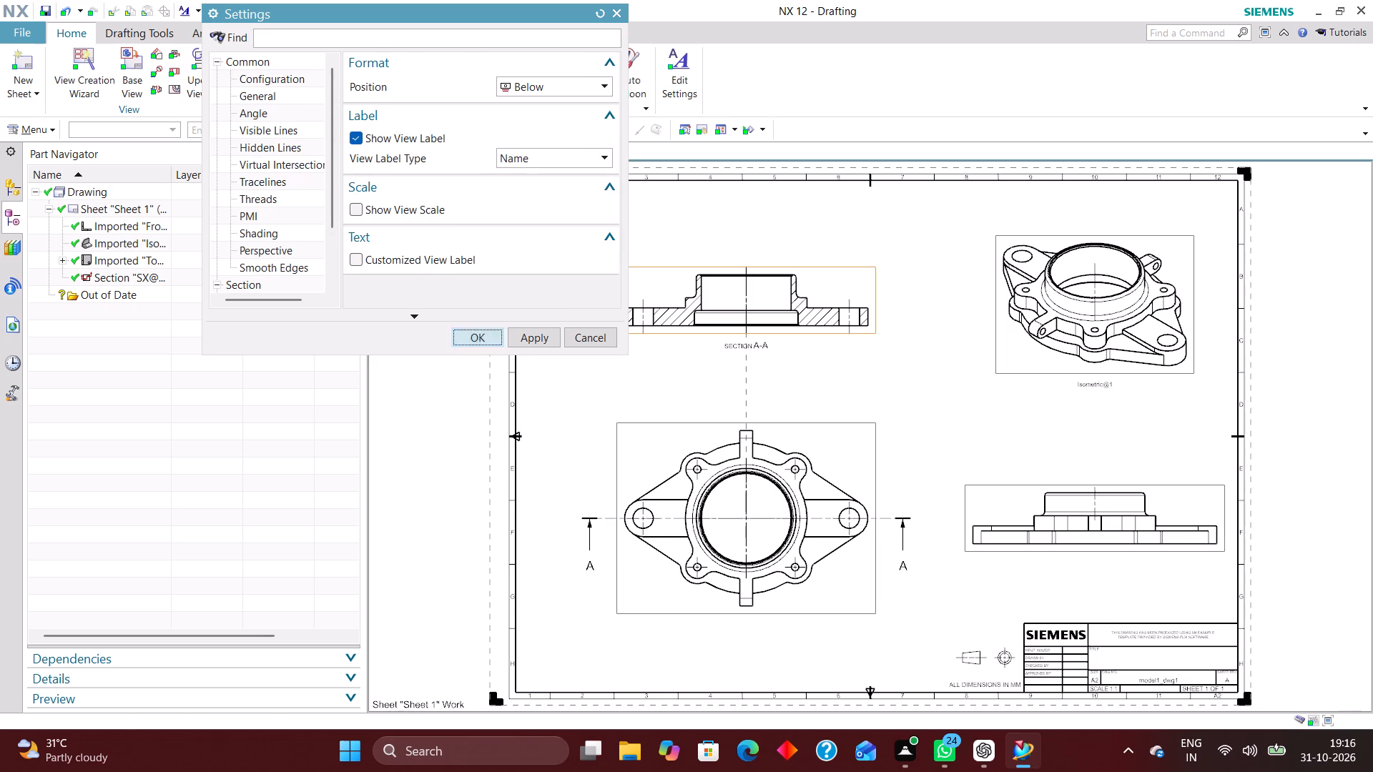
Show a view label below the Top view, using Name as the view label type.
scroll(638, 292, down, 3)
scroll(657, 418, up, 3)
right_click(651, 492)
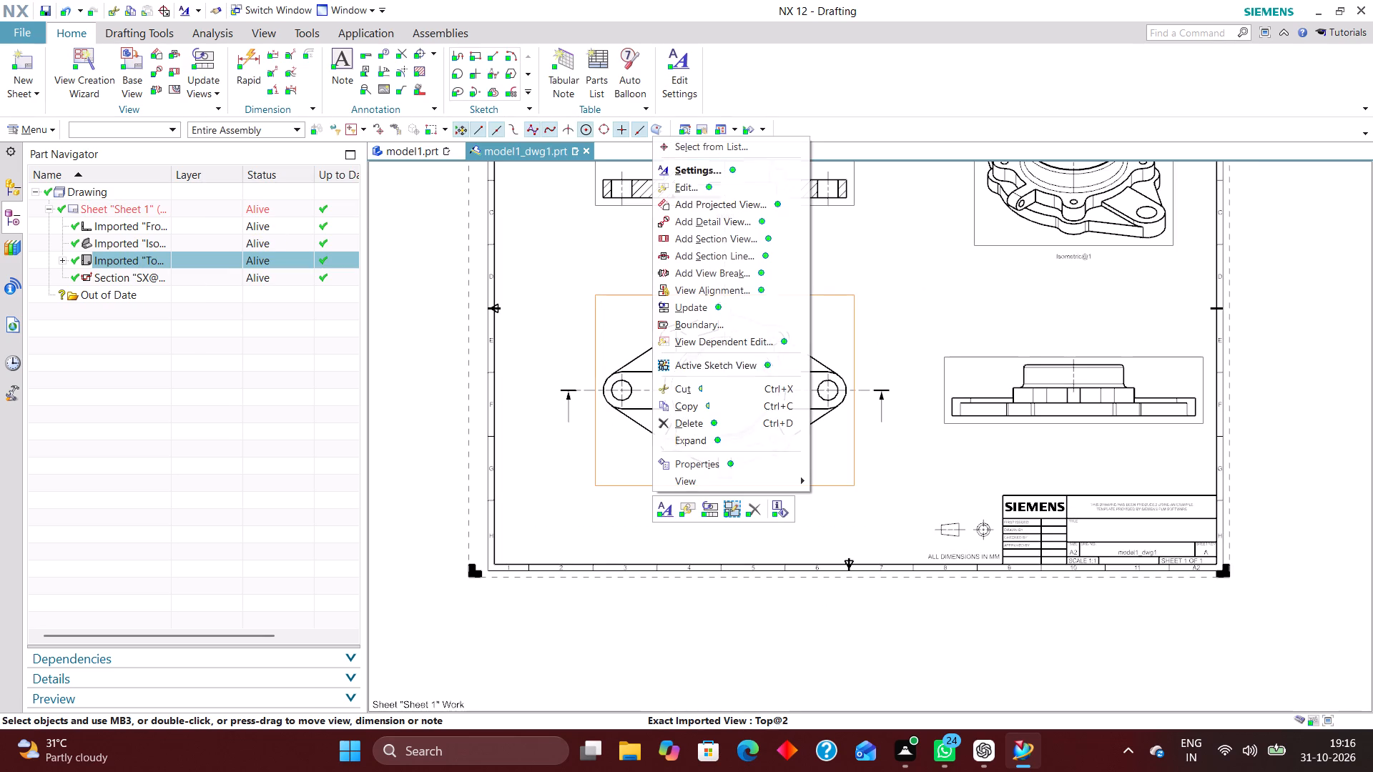
click(767, 162)
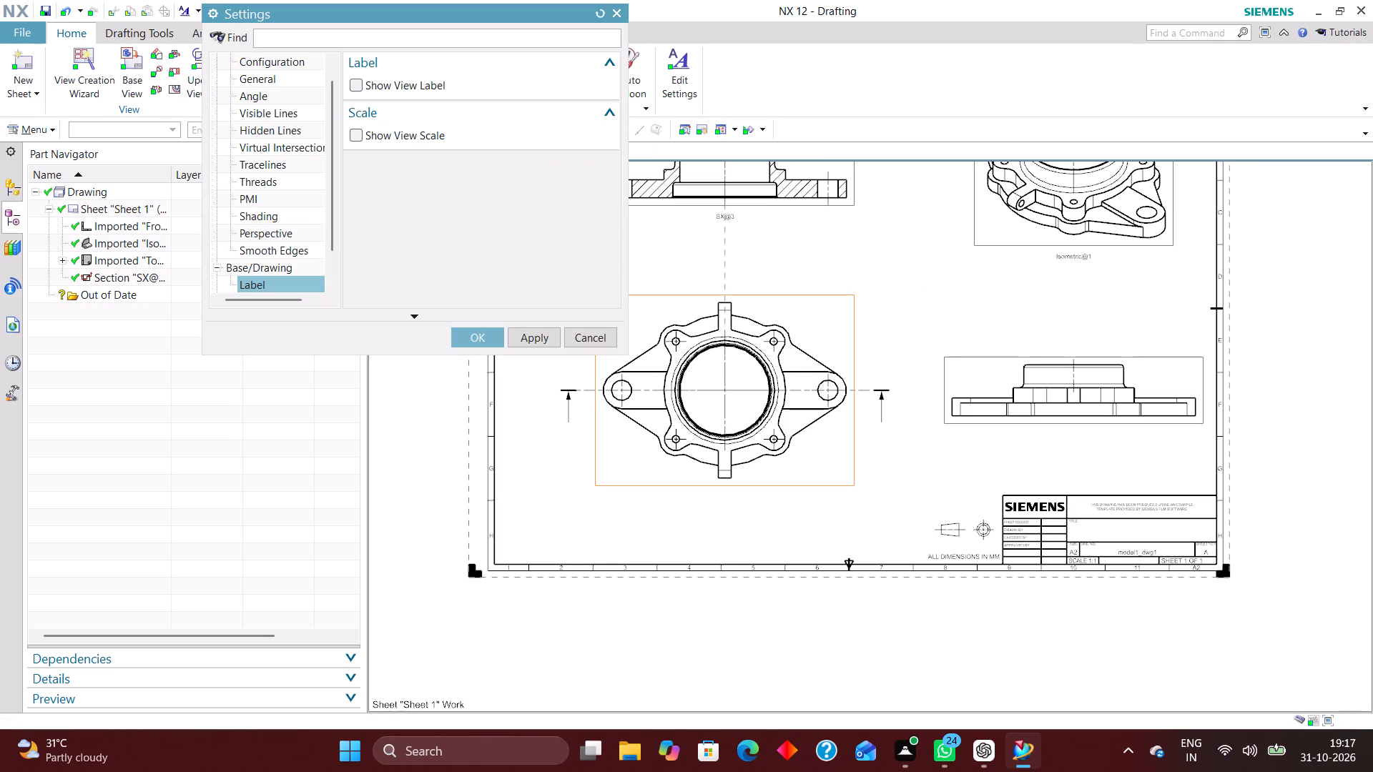
click(362, 82)
click(540, 150)
click(536, 168)
click(536, 168)
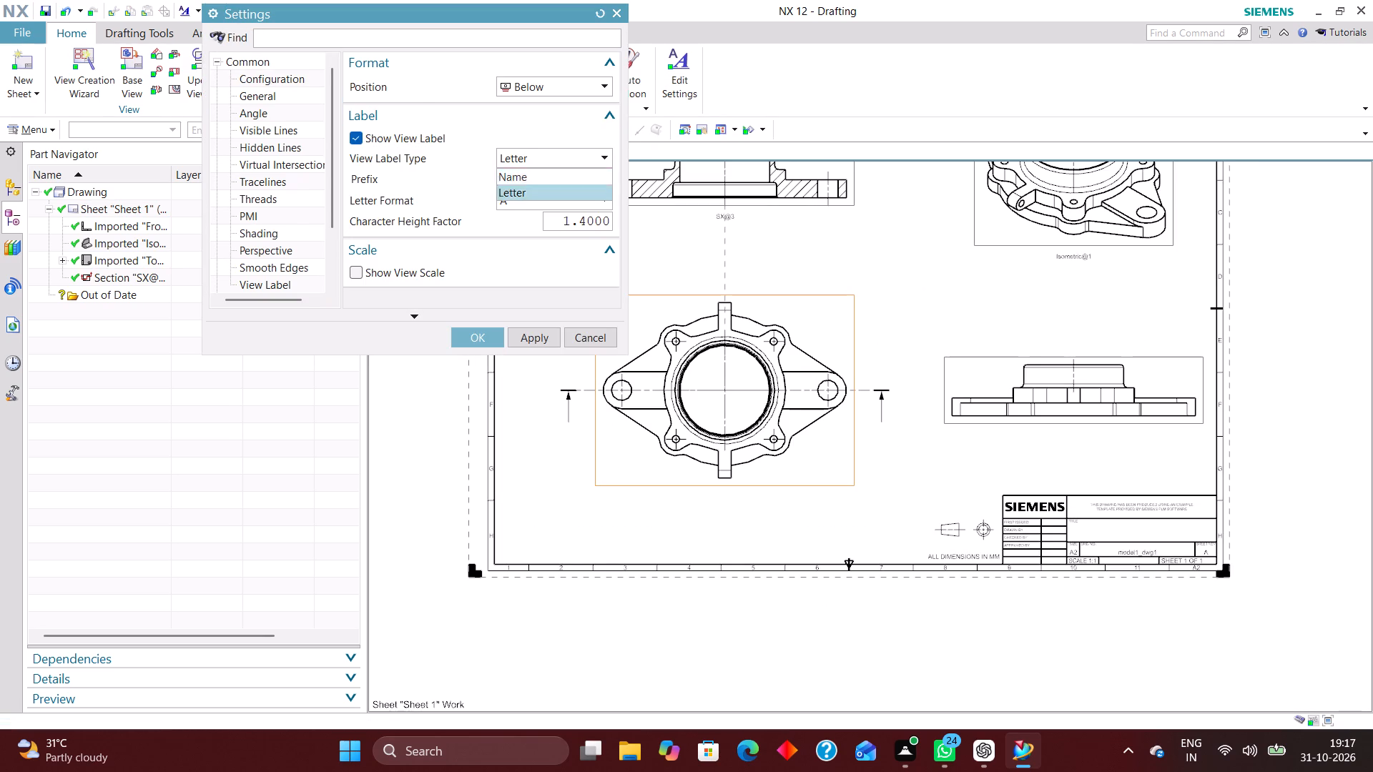
click(526, 179)
click(487, 328)
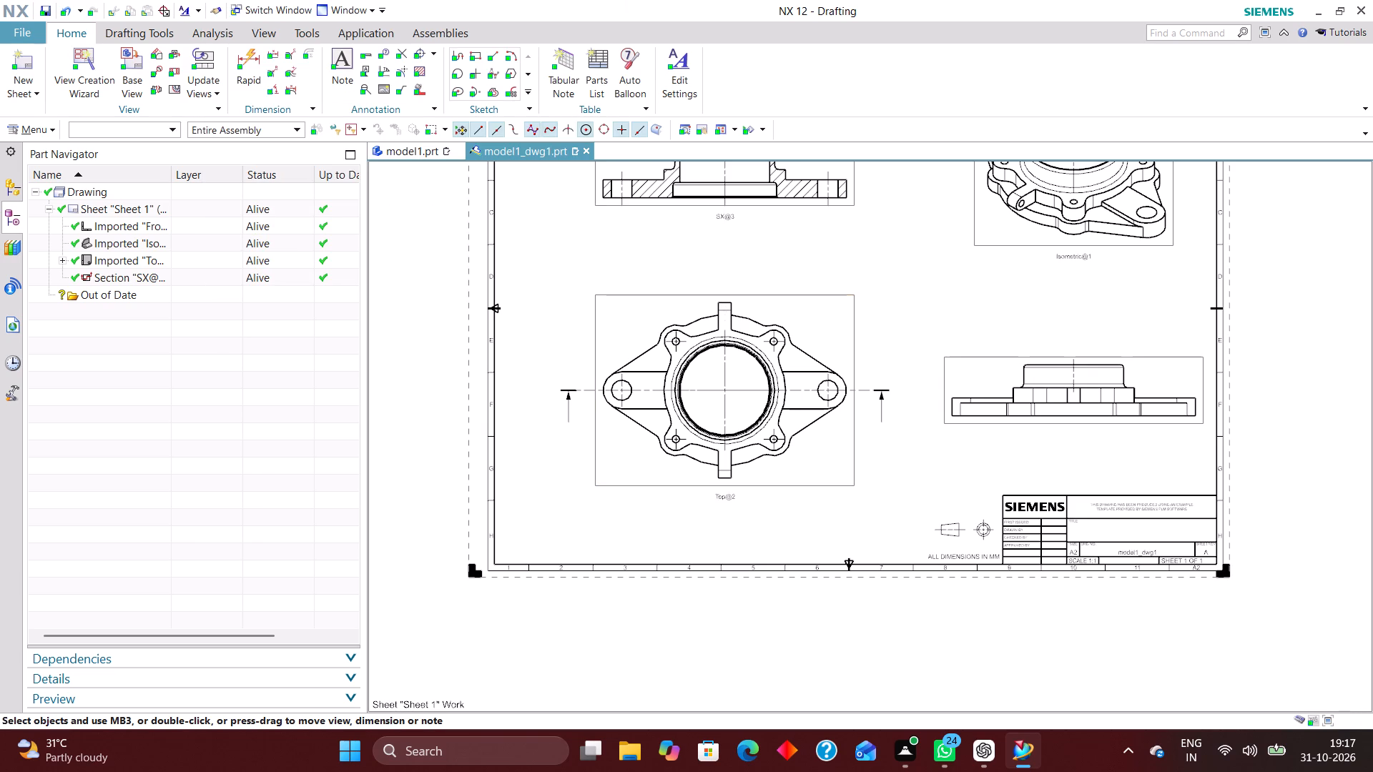
Show a view label below the Front view, using Name as the view label type.
right_click(1059, 425)
click(1127, 106)
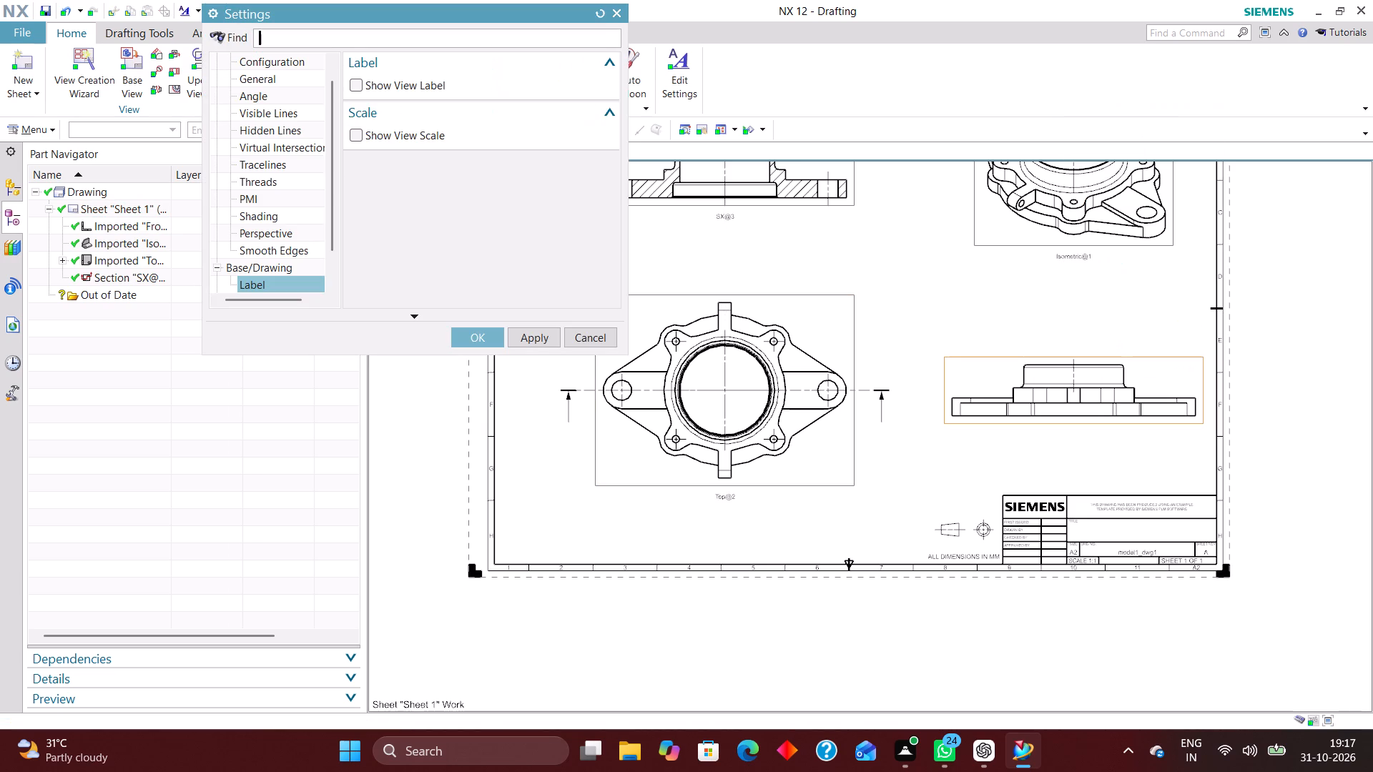
click(363, 82)
click(548, 157)
click(545, 173)
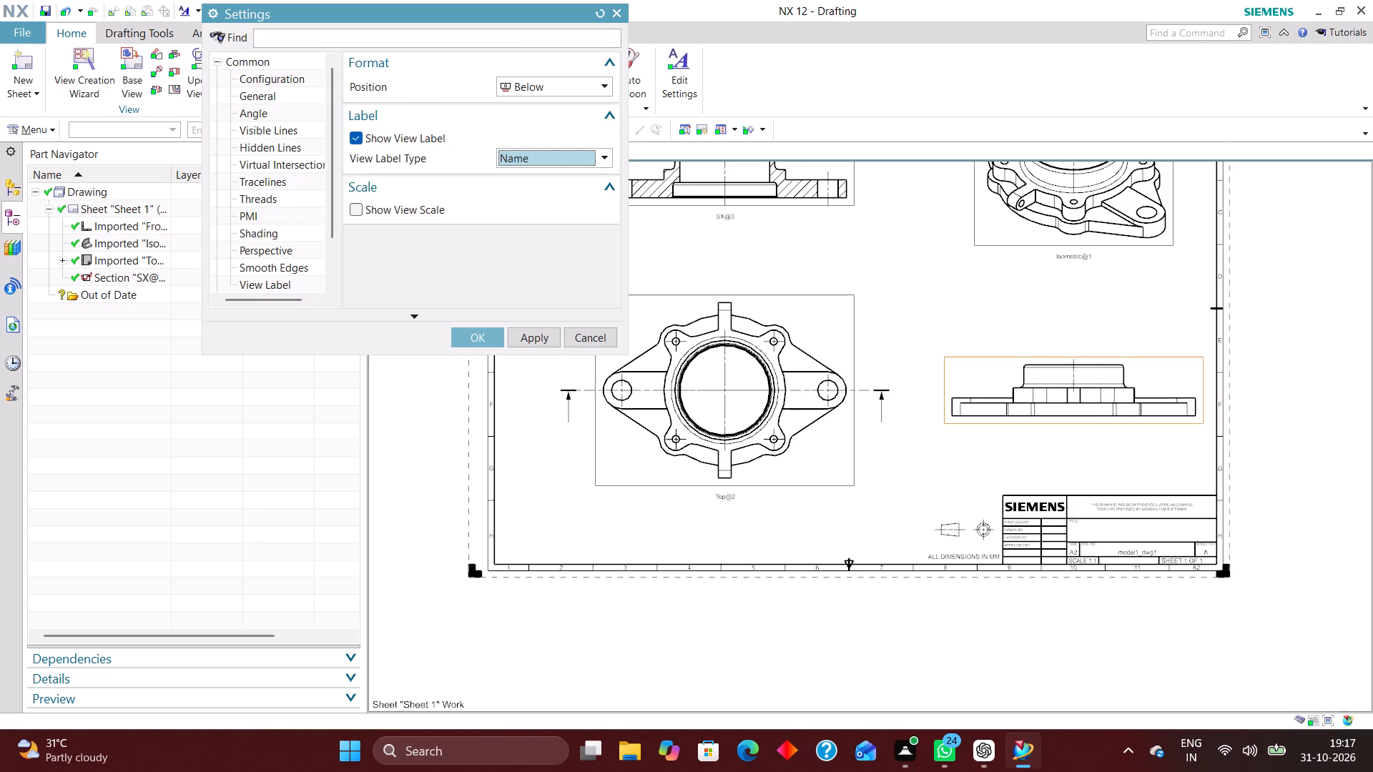
click(486, 332)
Rename the isometric view as ISOMETRIC VIEW.
scroll(887, 498, down, 2)
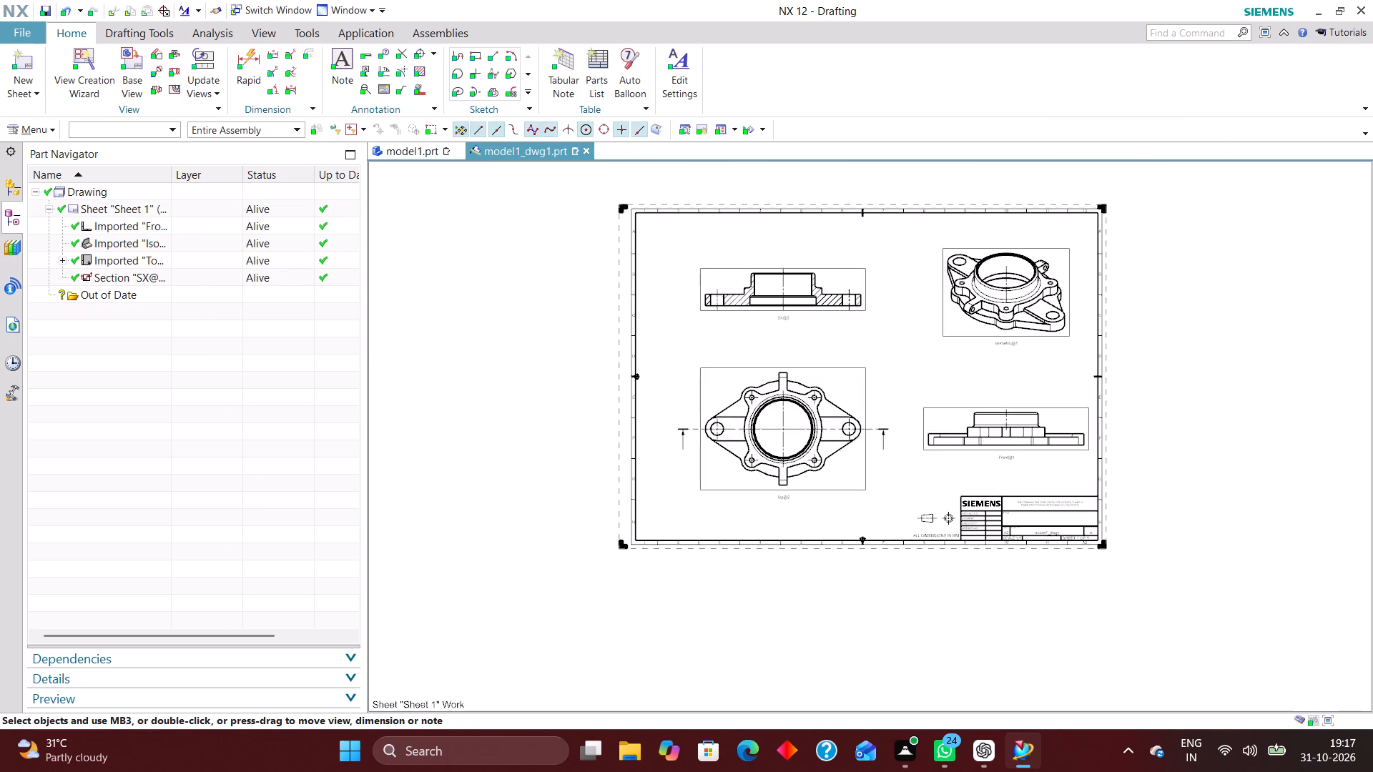
scroll(880, 382, up, 2)
right_drag(915, 251, 902, 298)
right_drag(927, 277, 884, 317)
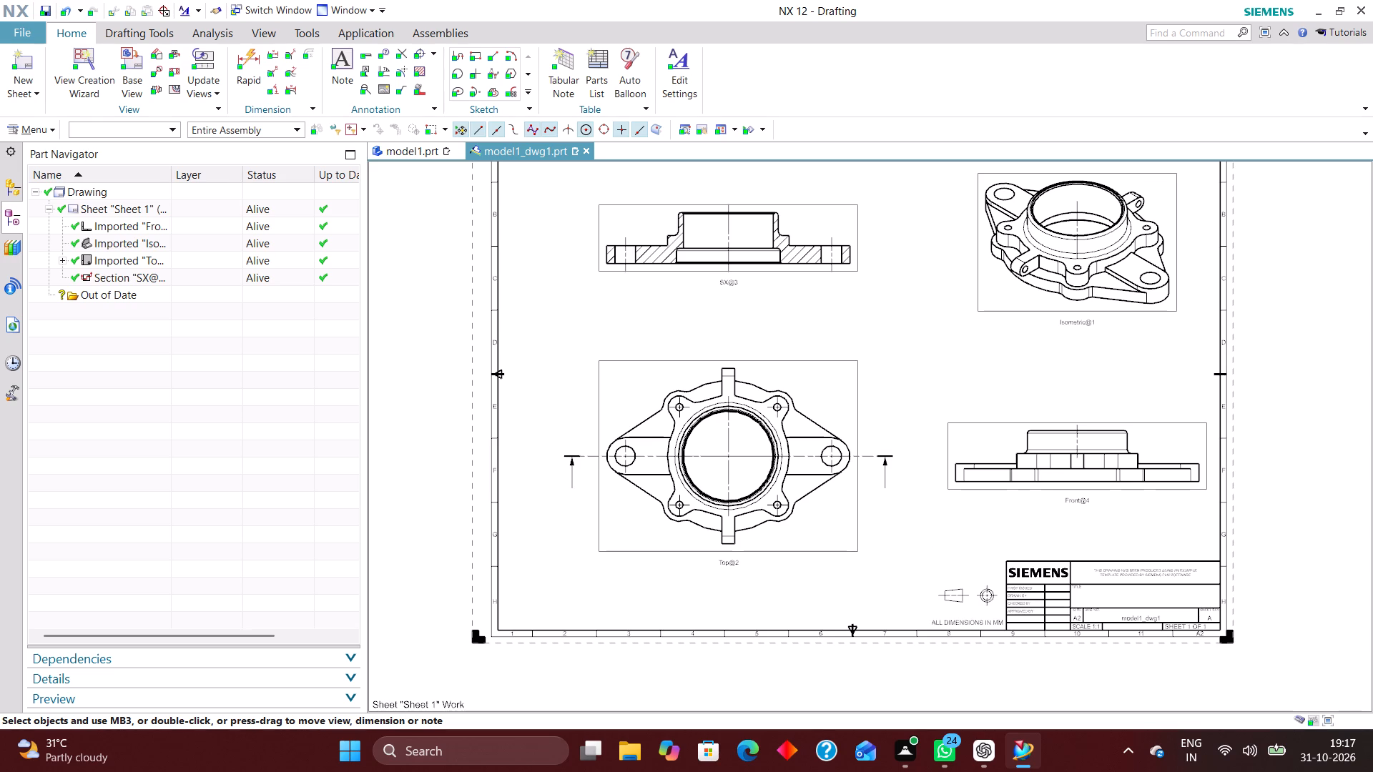
right_drag(884, 317, 777, 329)
right_drag(927, 270, 804, 345)
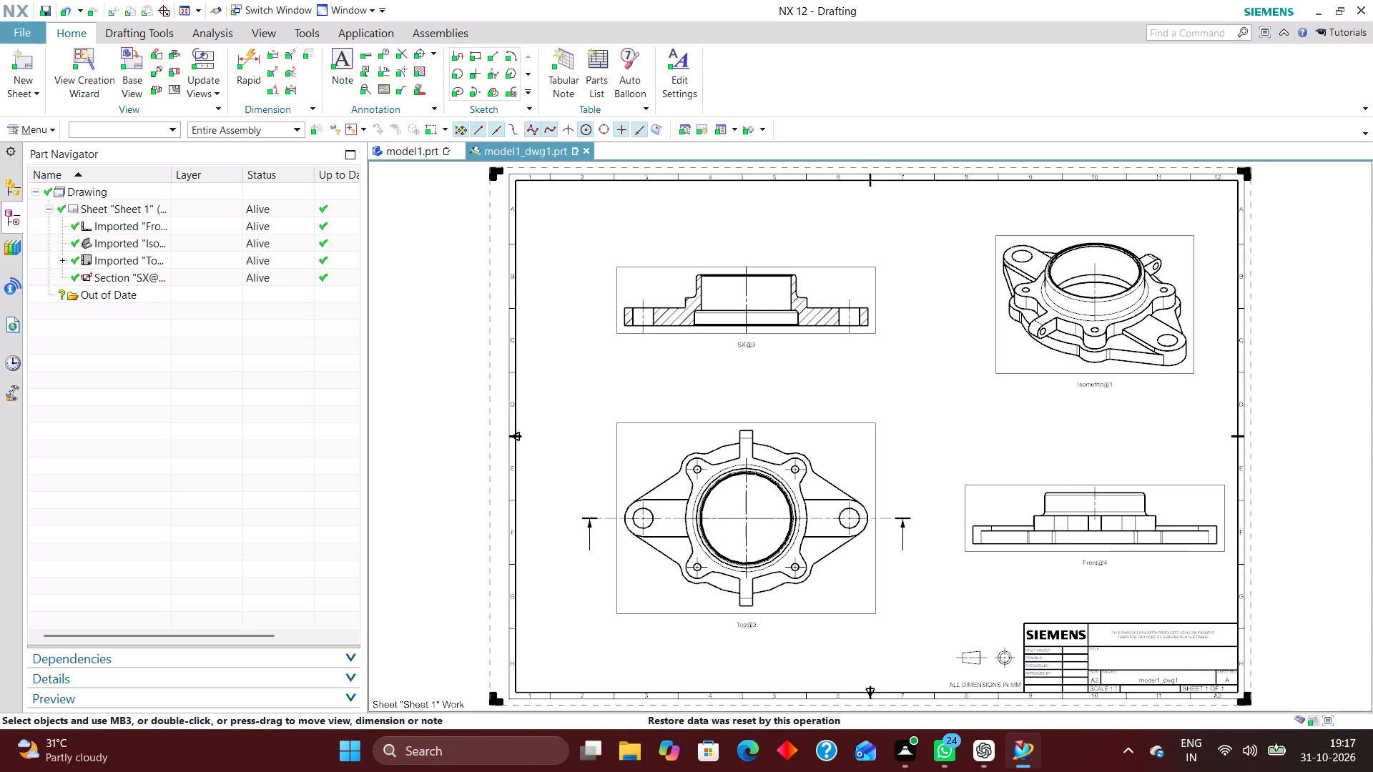
click(192, 247)
right_click(195, 244)
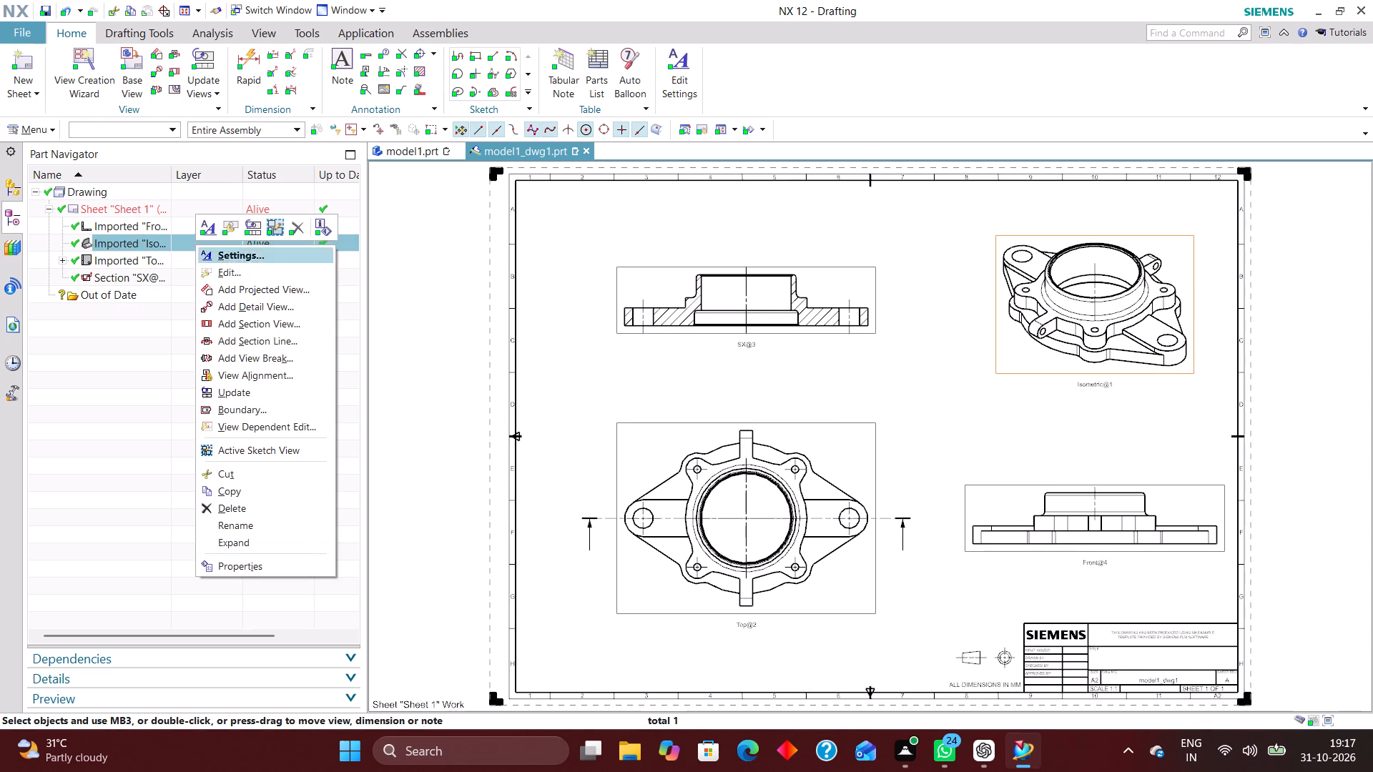
click(252, 529)
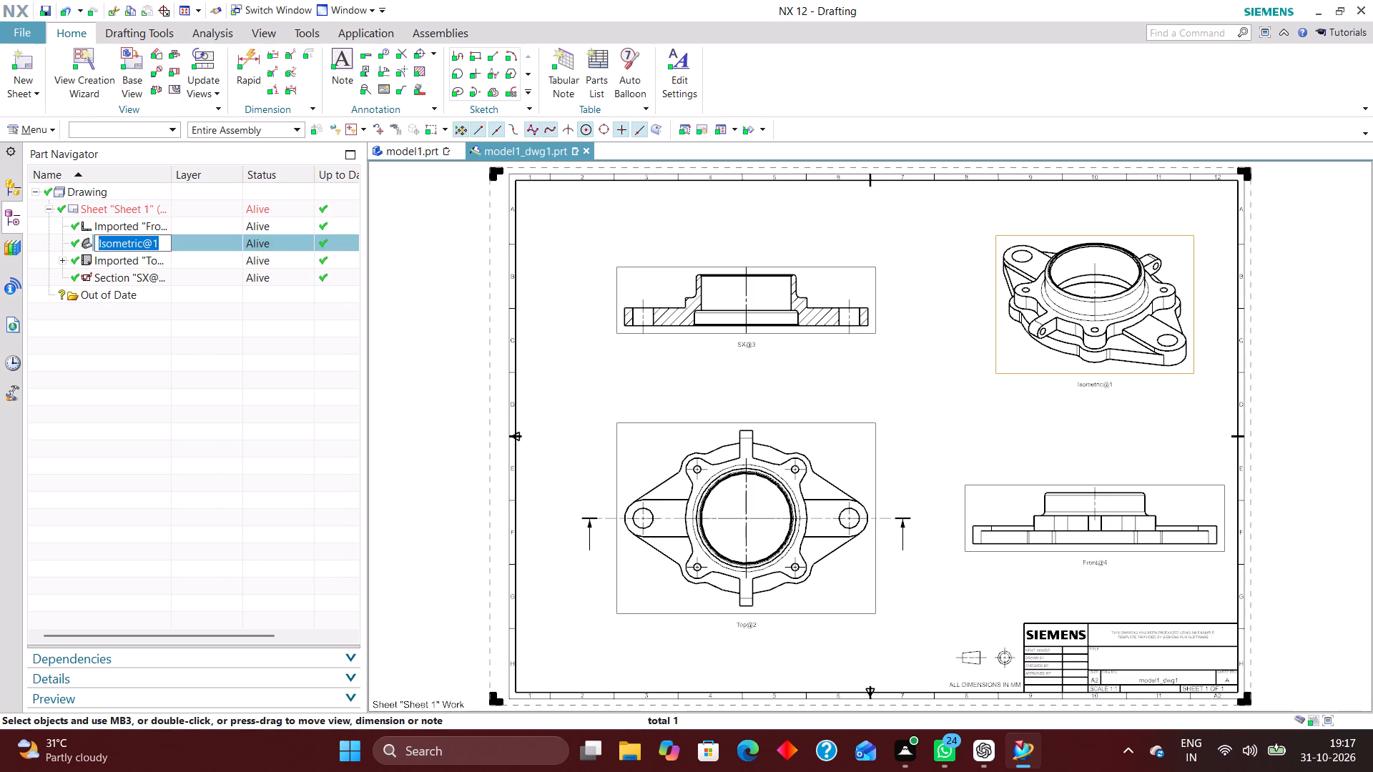
text(ISOM)
text(ETRIC VIEW)
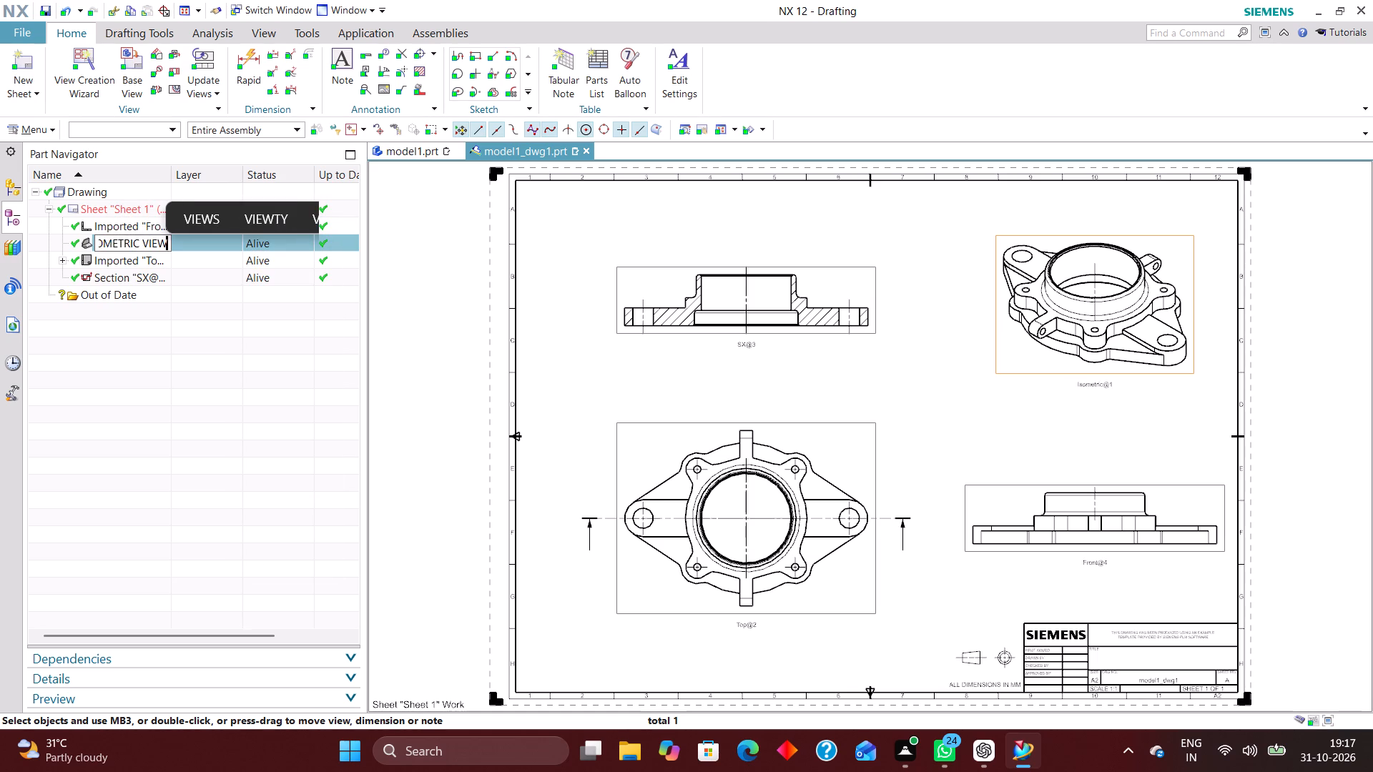
key(Return)
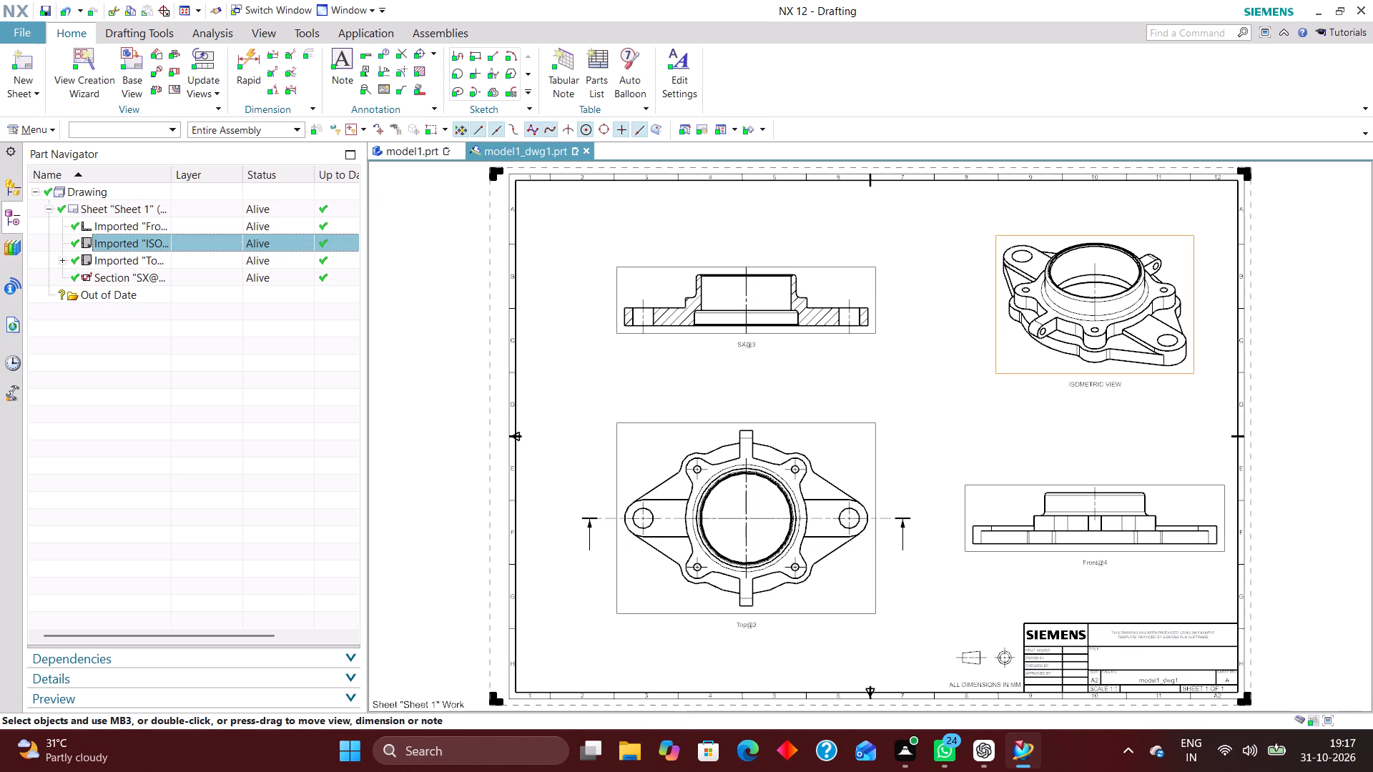
Rename the section view as SECTION VIEW A- A.
right_click(767, 335)
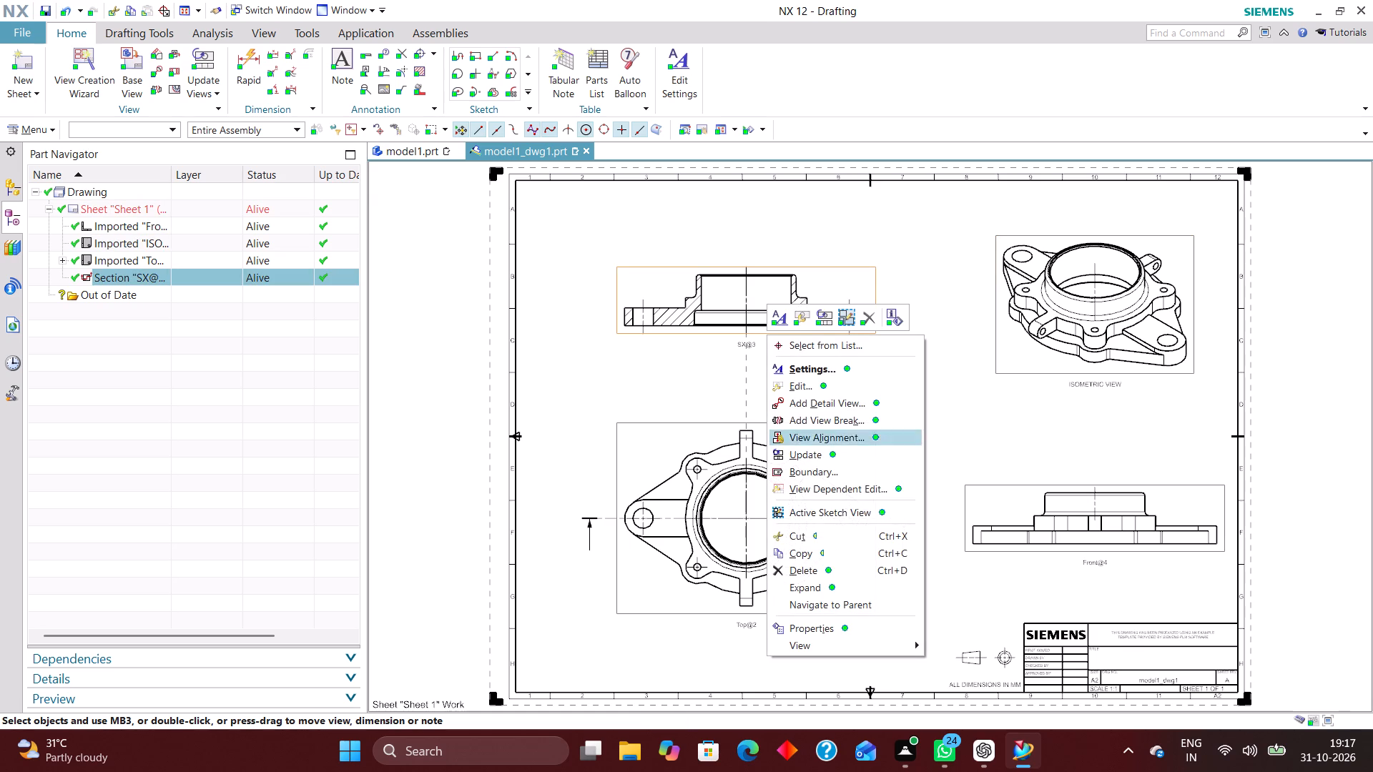
right_click(214, 272)
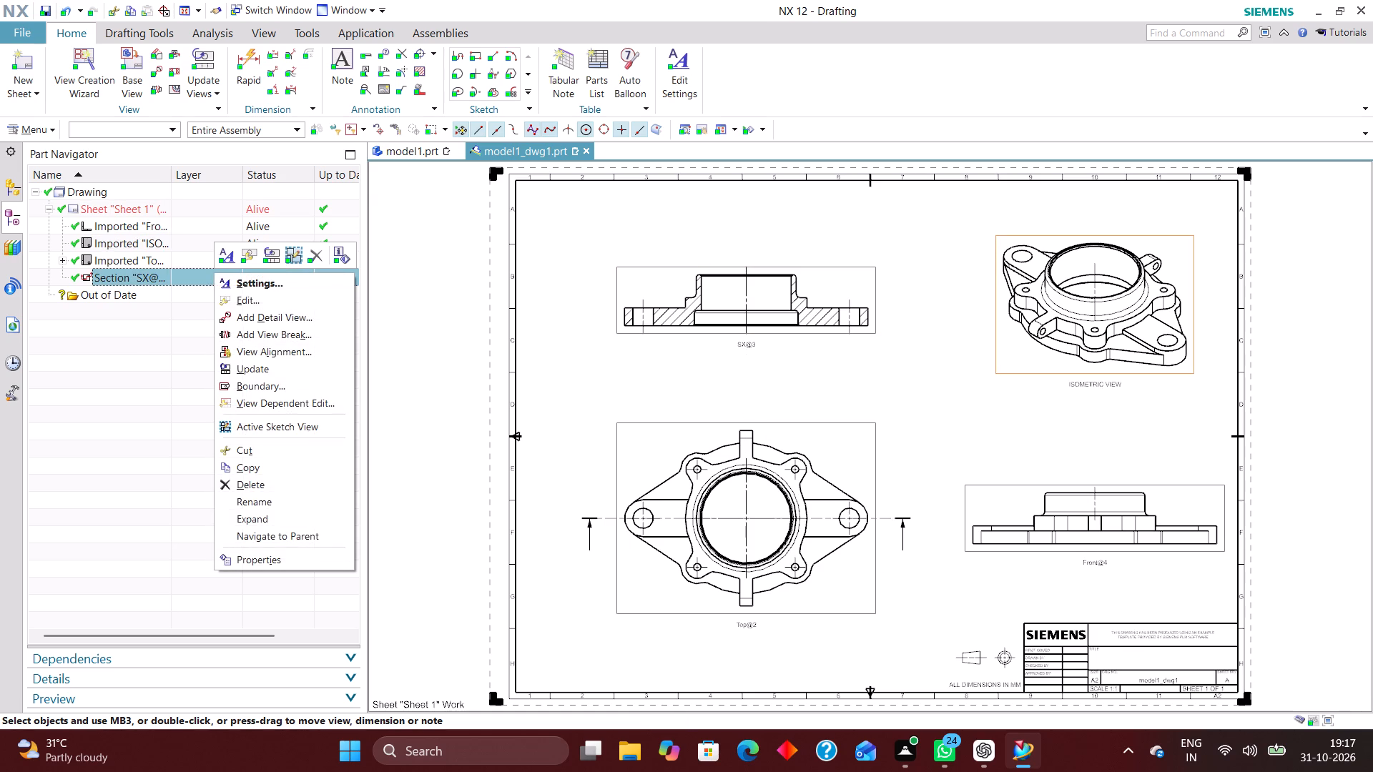
click(263, 505)
text(SECTION VIEW)
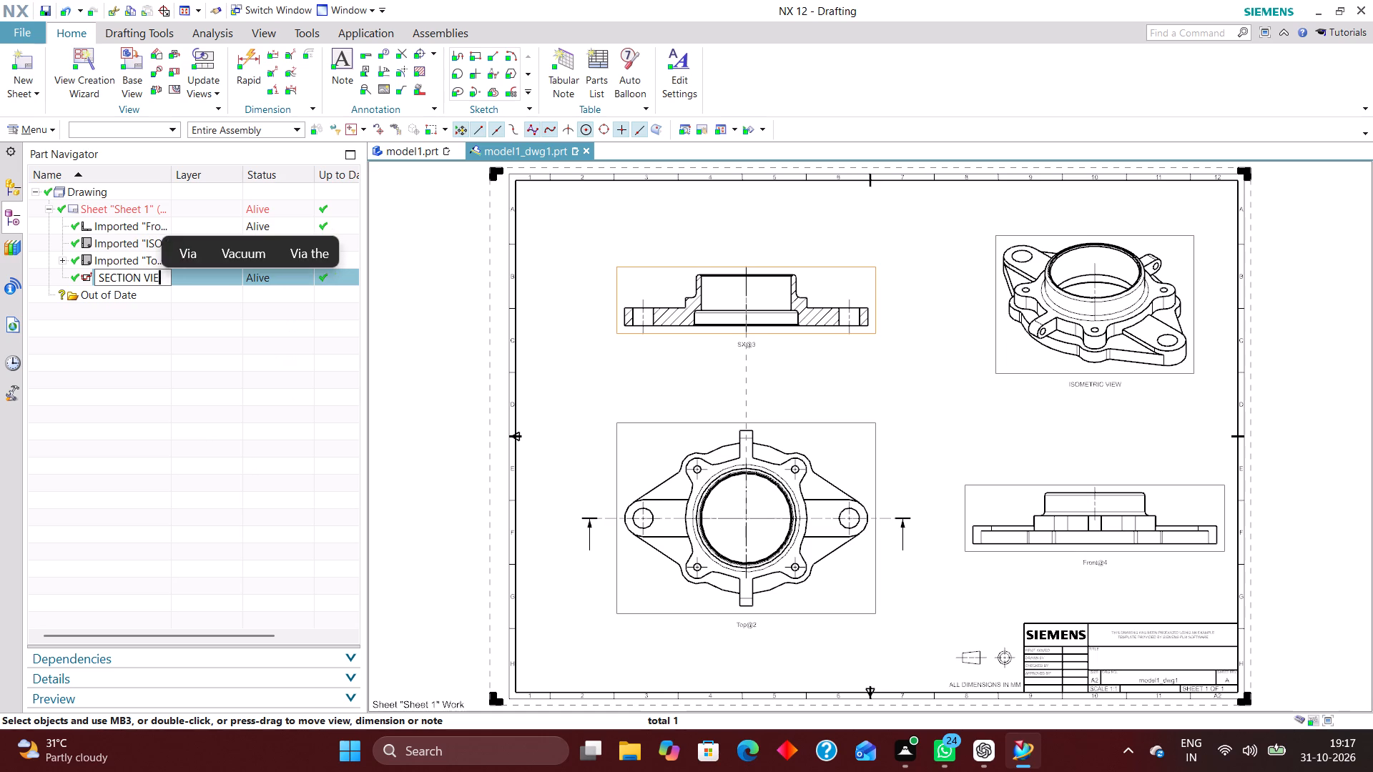
key(space)
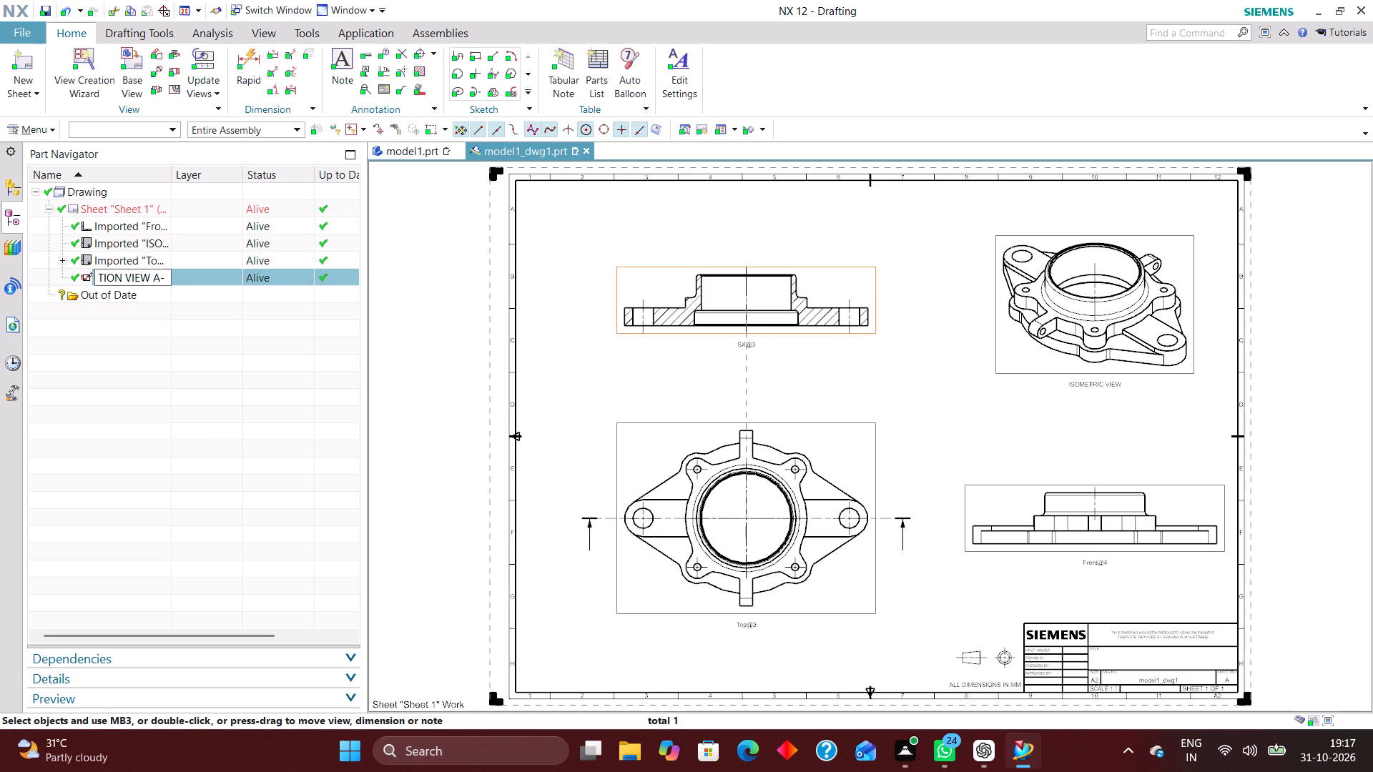
key(a)
key(BackSpace)
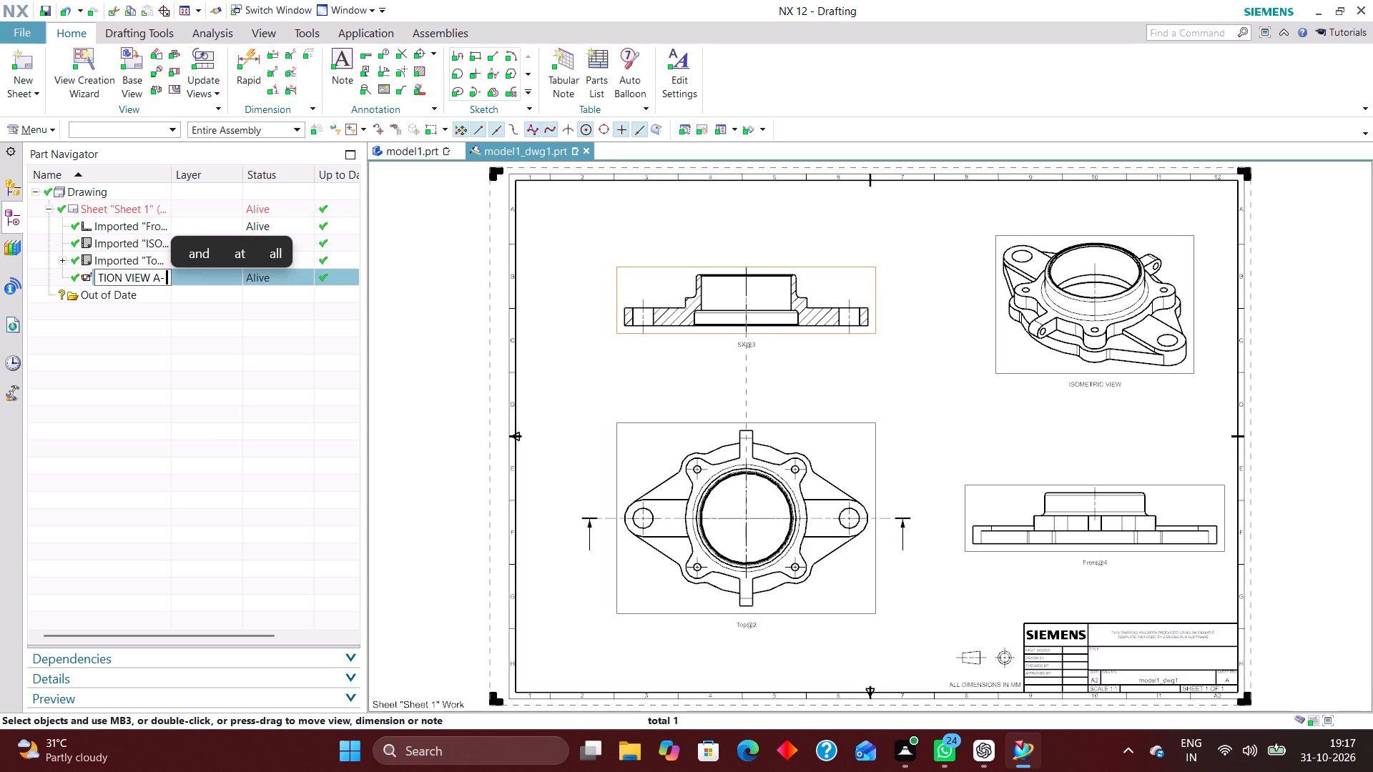
key(Return)
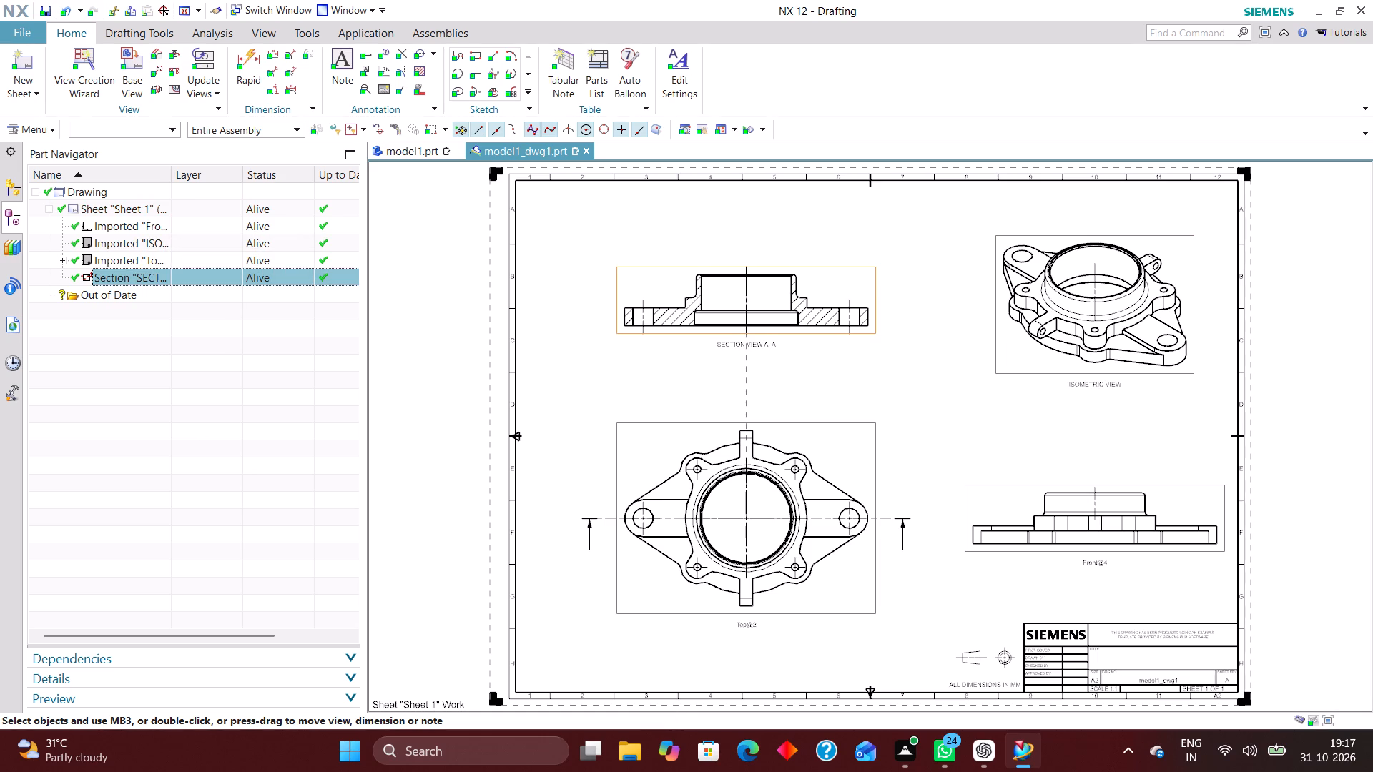
Rename the Top view as TOP VIEW.
click(187, 254)
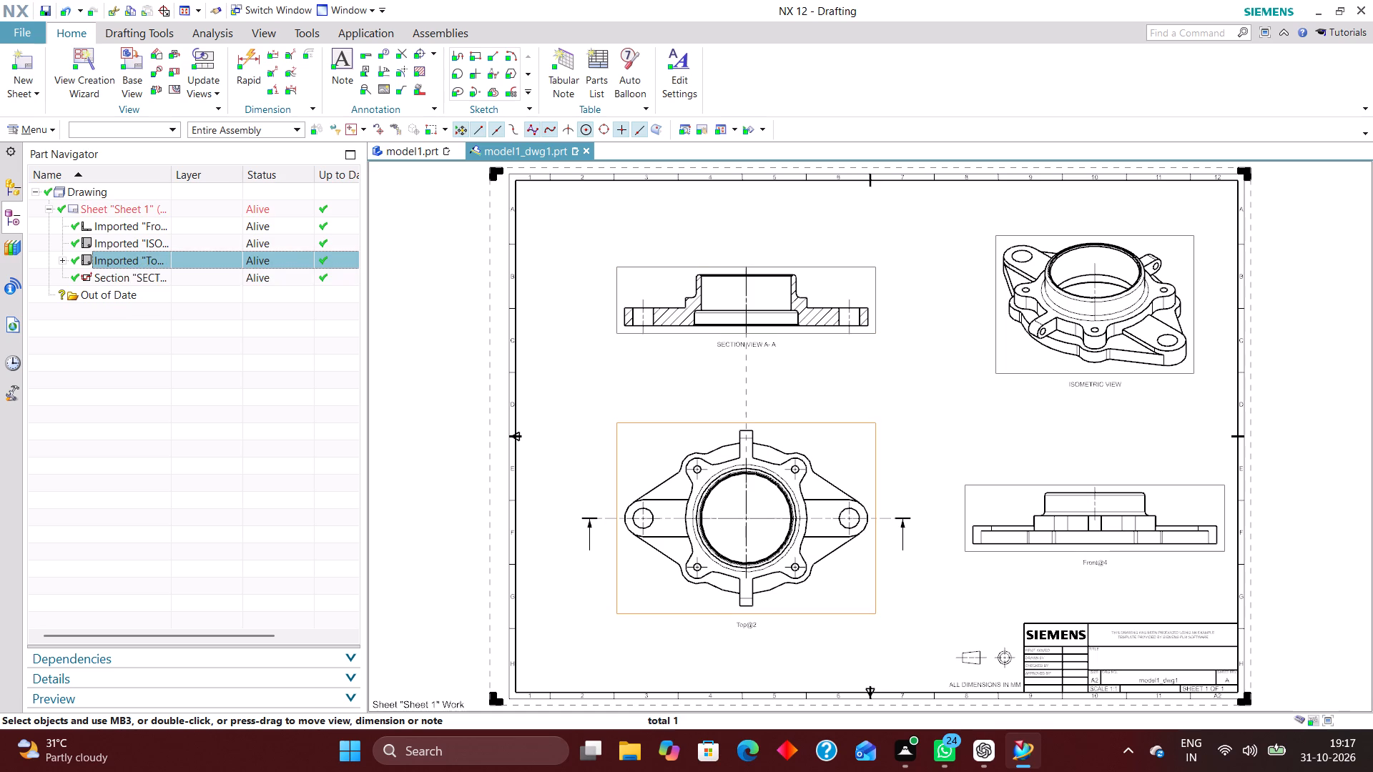
right_click(191, 254)
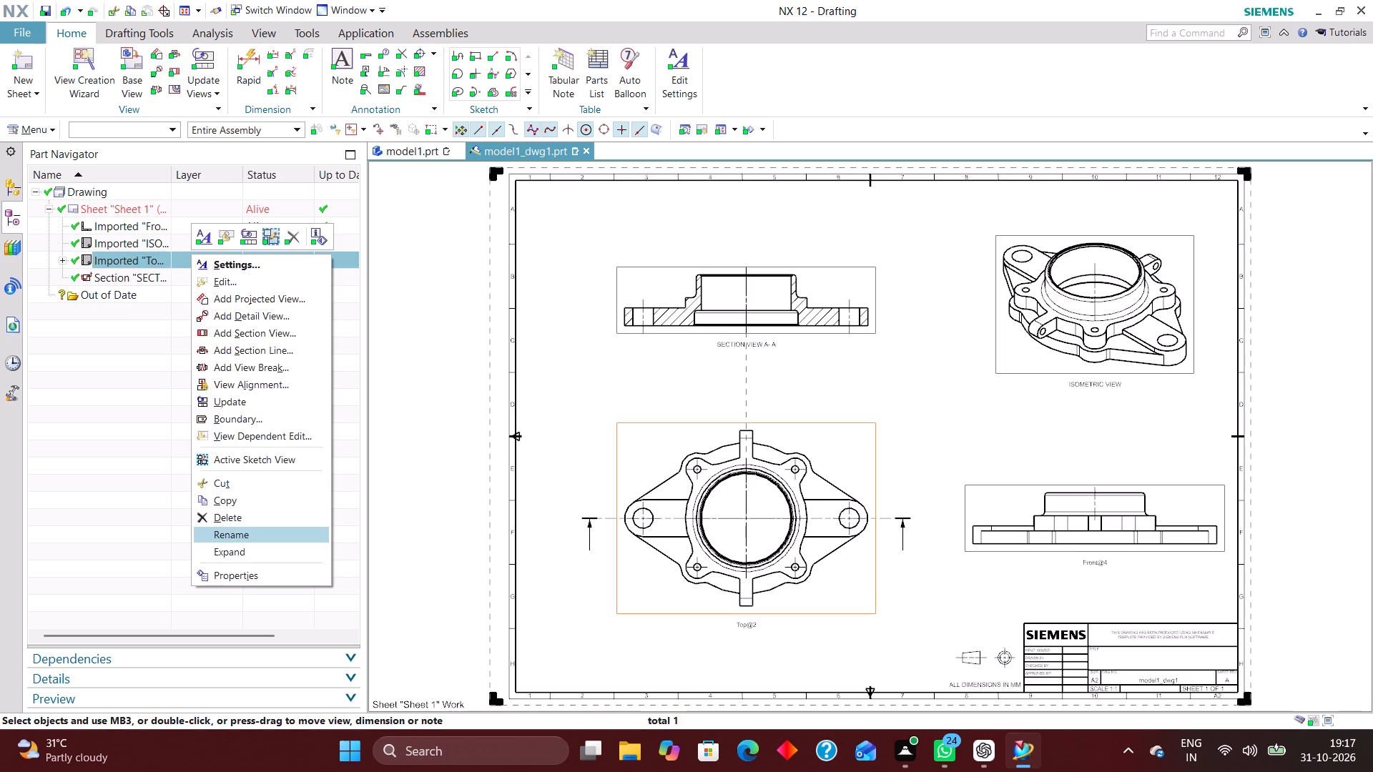
click(262, 541)
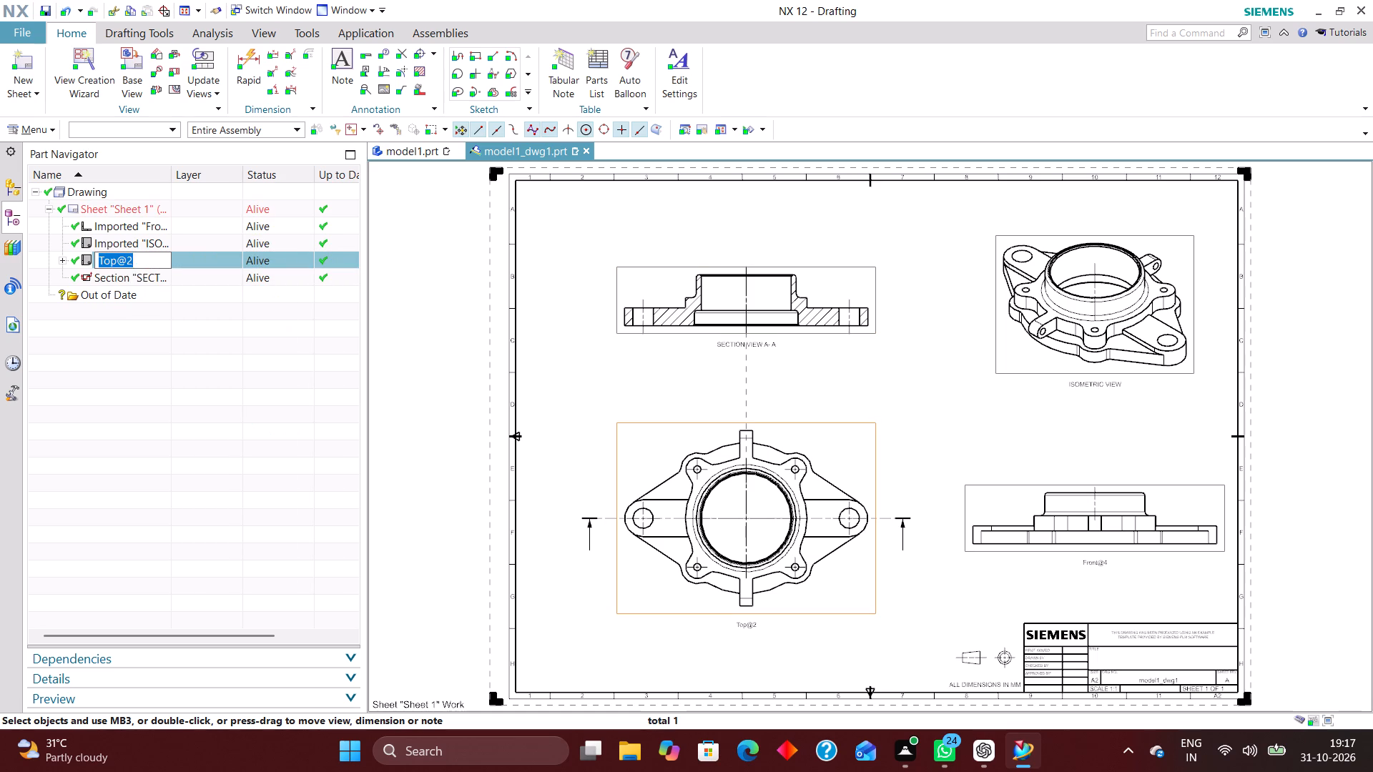
text(TP)
key(BackSpace)
text(OP VIEW)
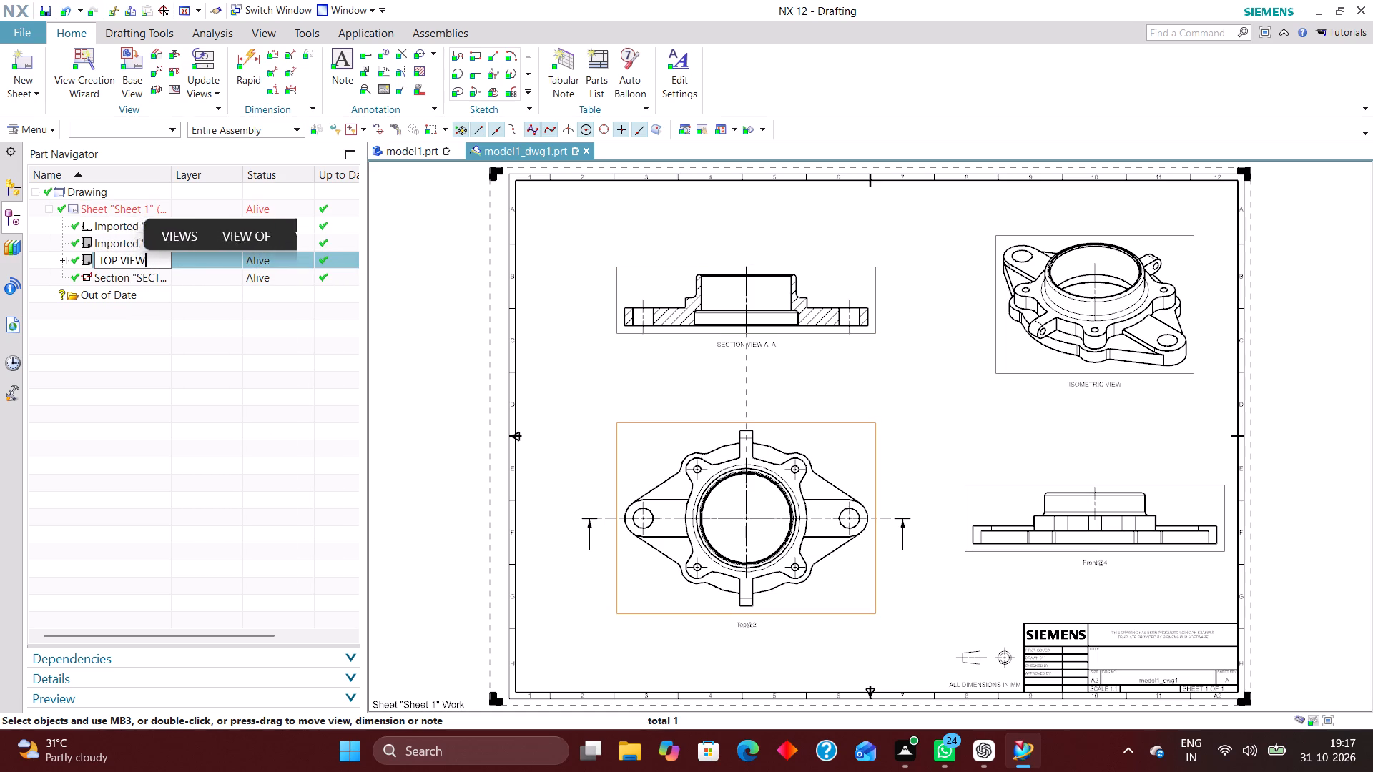
key(Return)
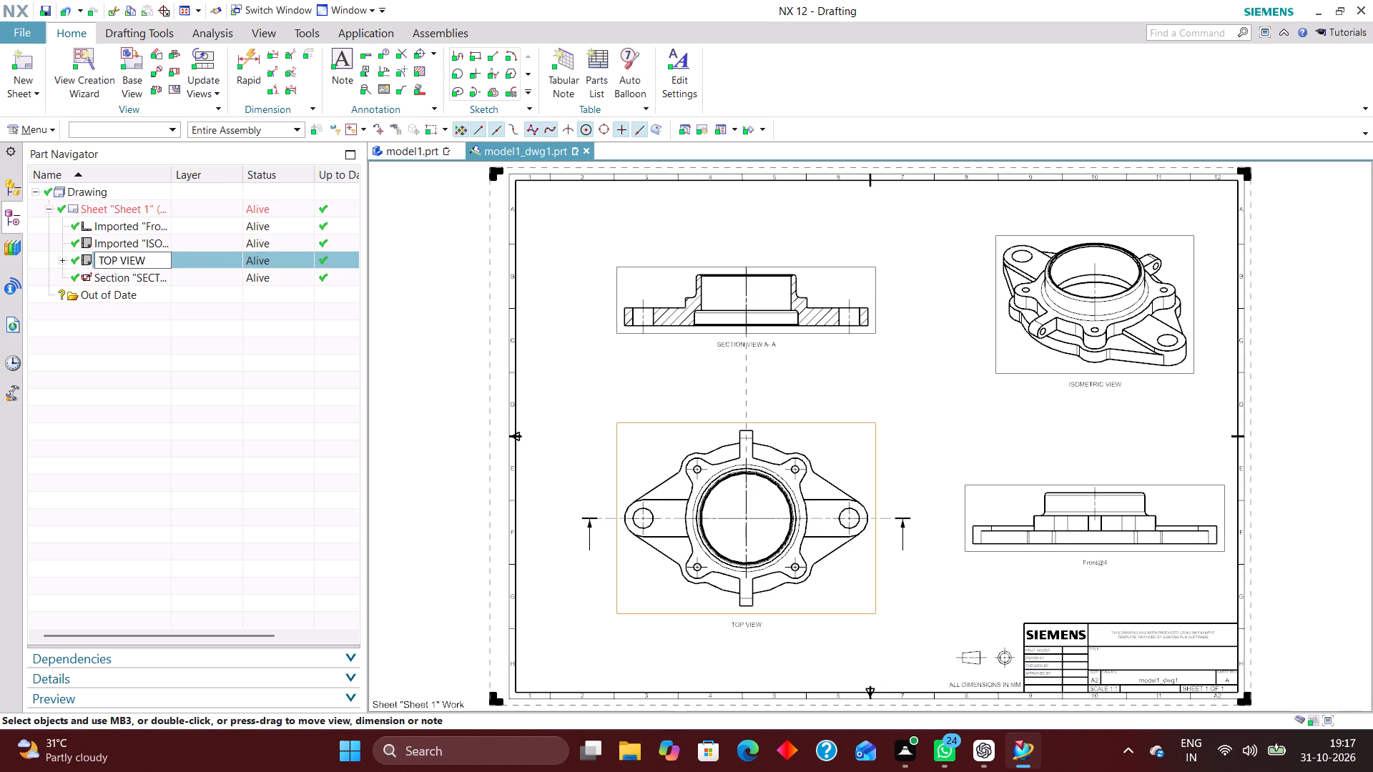
Rename the Front view as FRONT VIEW.
click(190, 225)
right_click(184, 224)
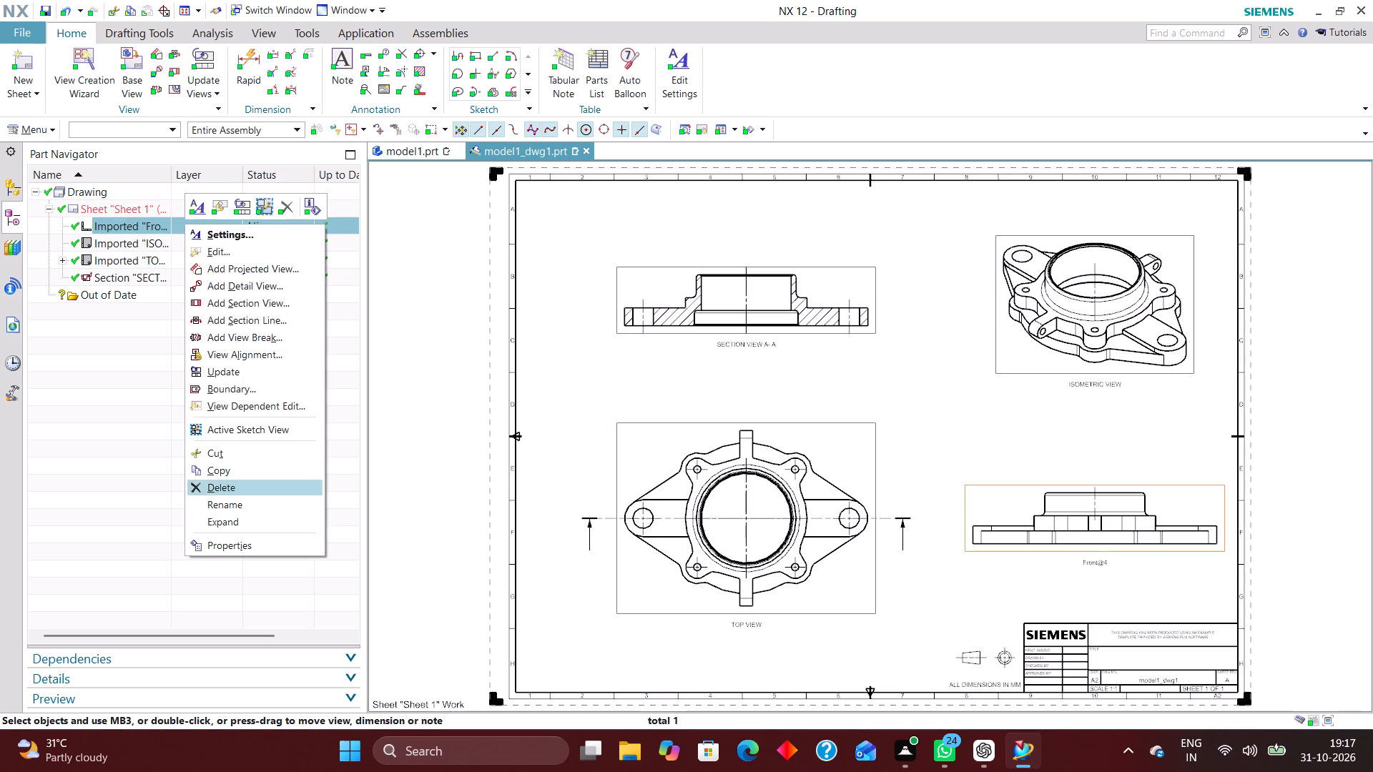
click(237, 503)
text(FRONT VIEW)
key(Return)
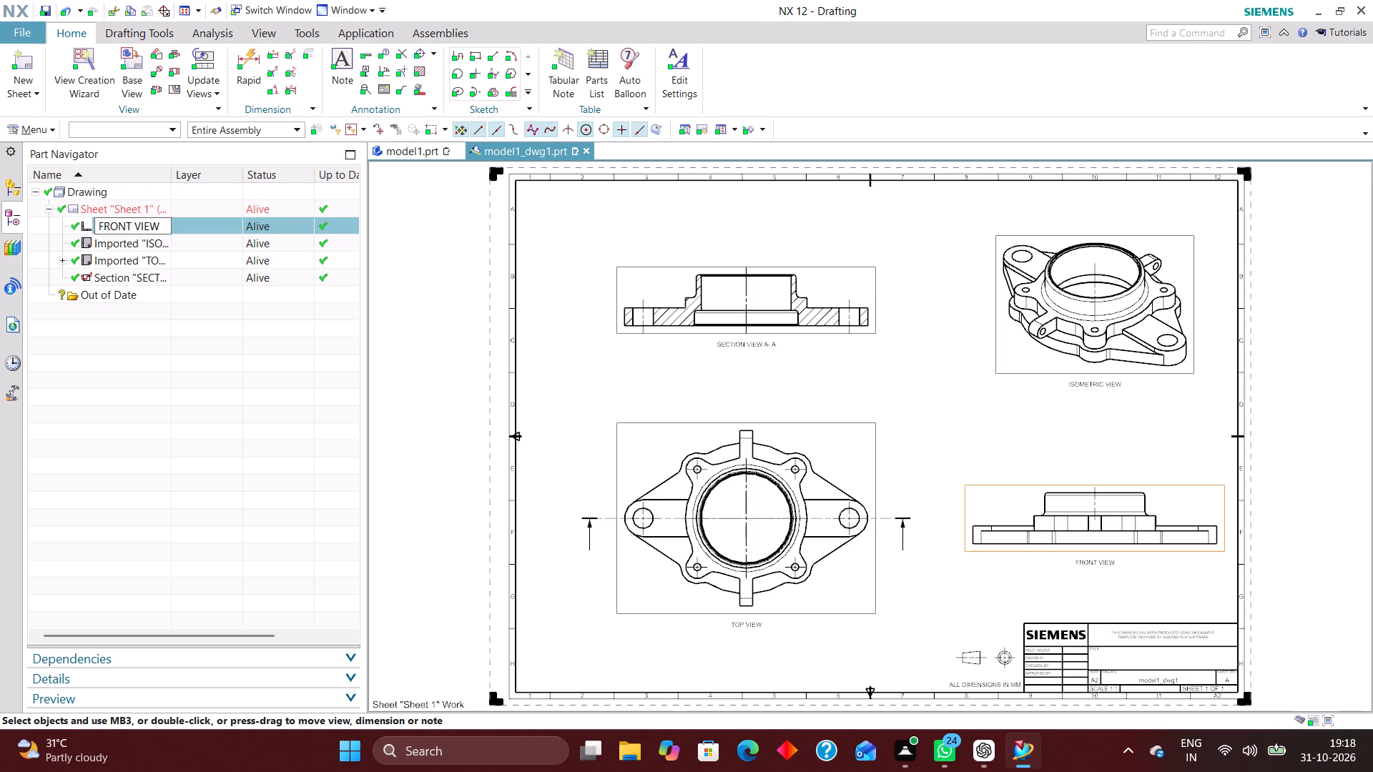
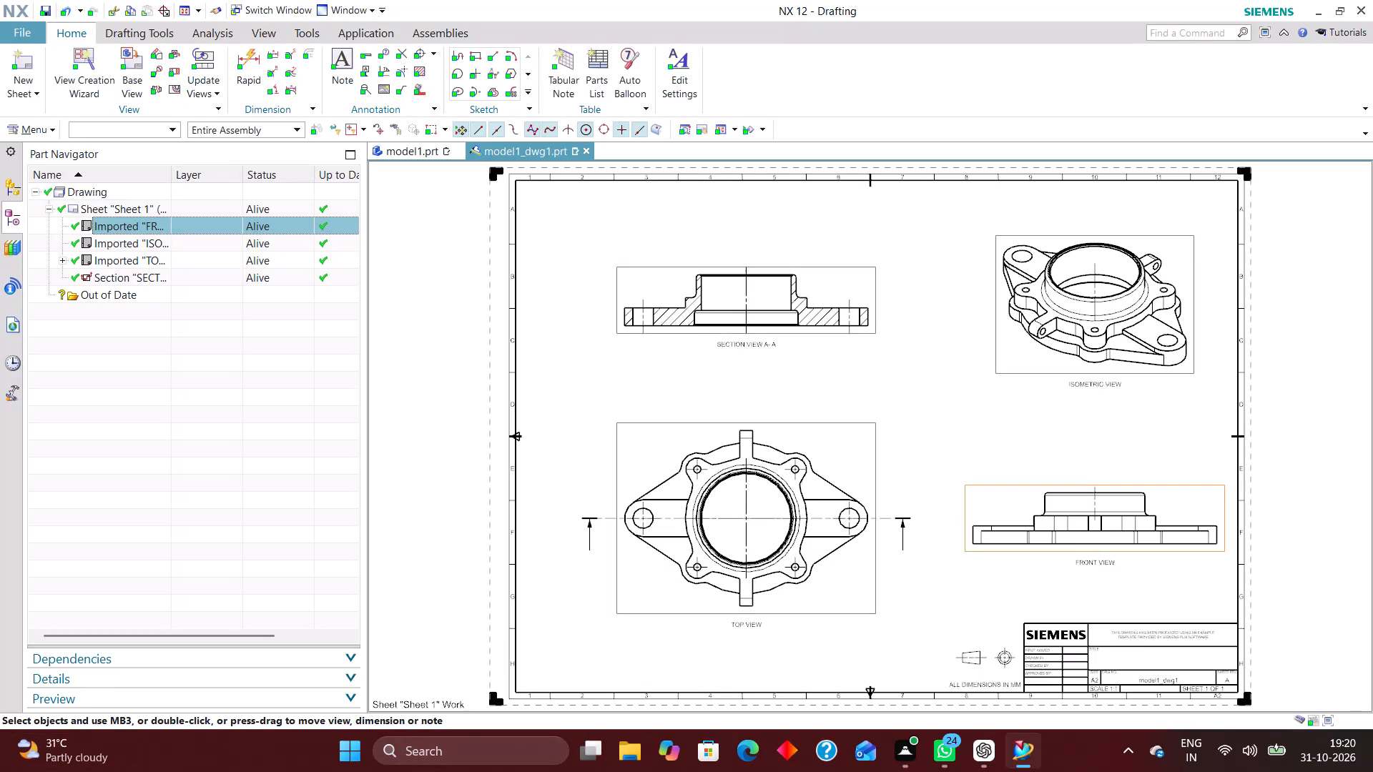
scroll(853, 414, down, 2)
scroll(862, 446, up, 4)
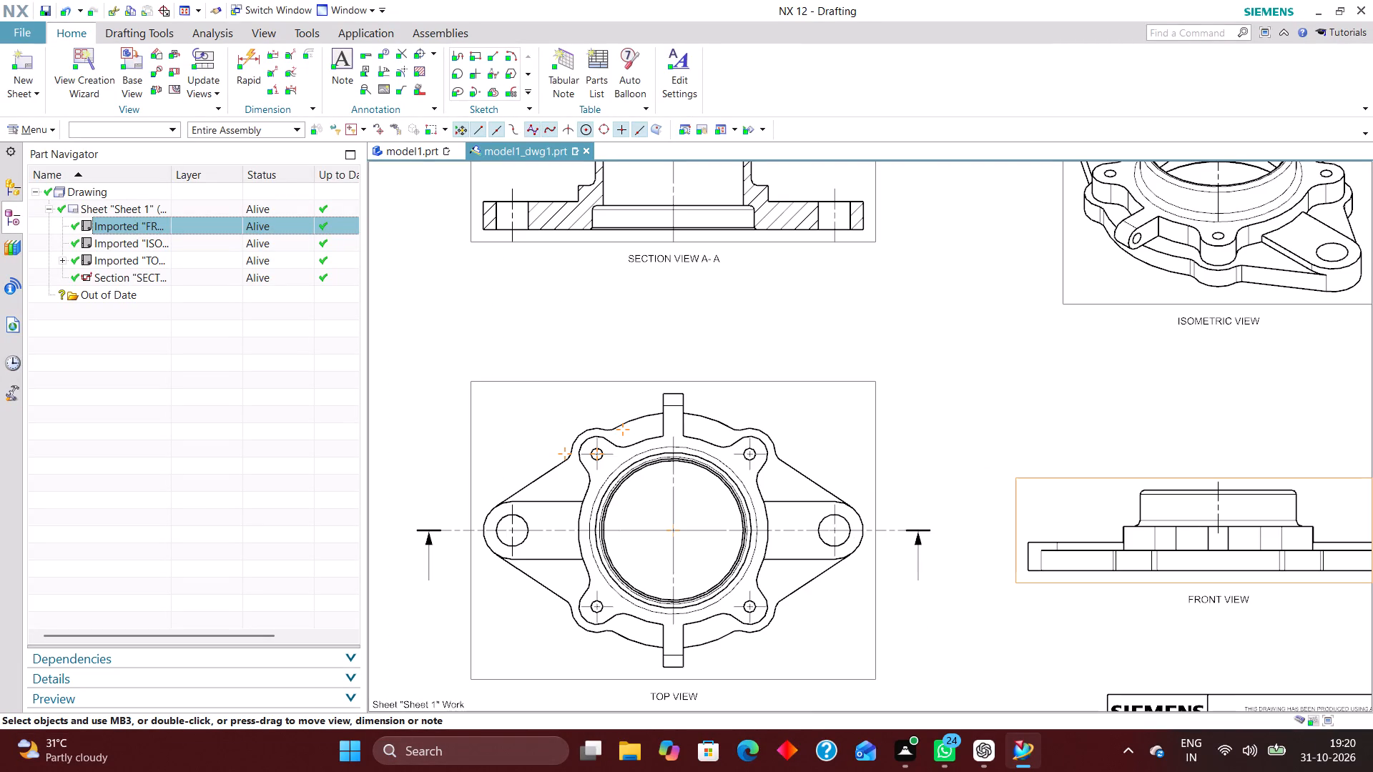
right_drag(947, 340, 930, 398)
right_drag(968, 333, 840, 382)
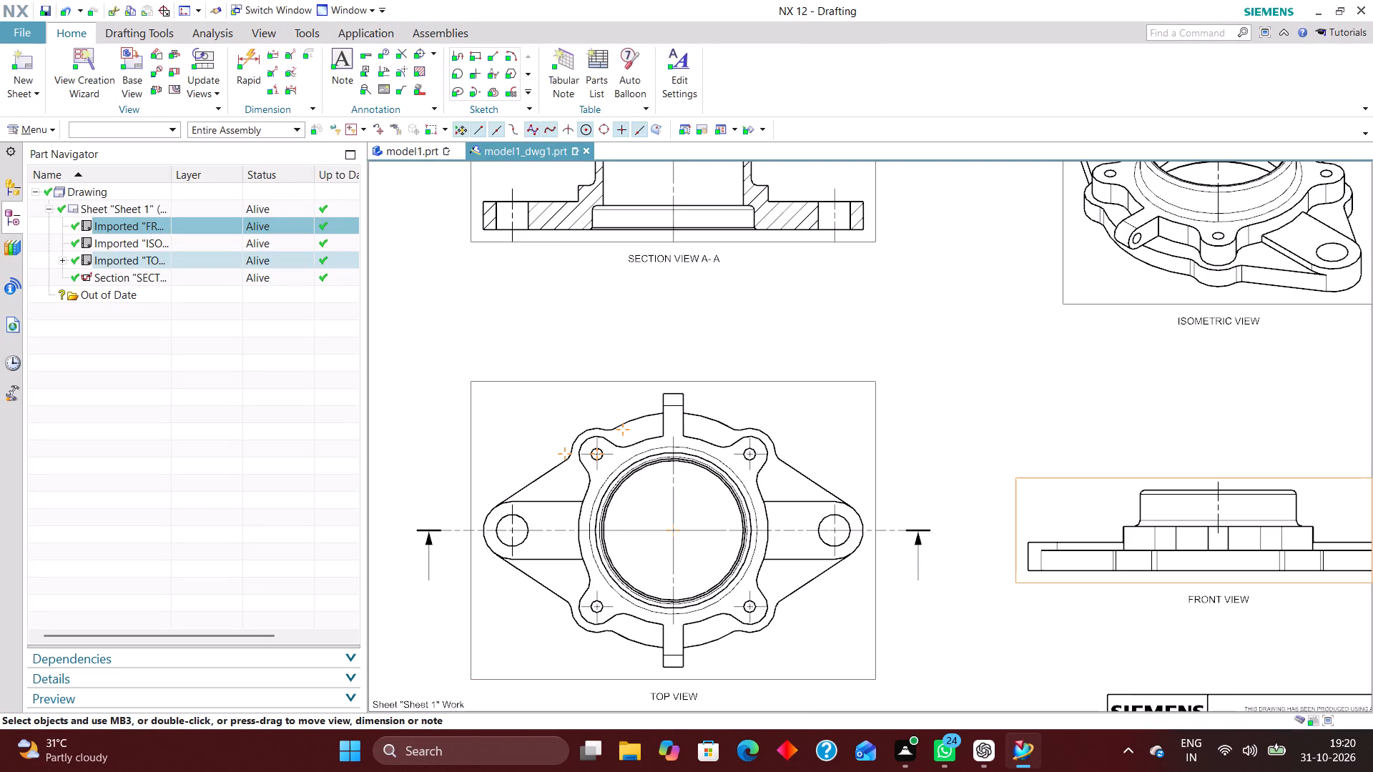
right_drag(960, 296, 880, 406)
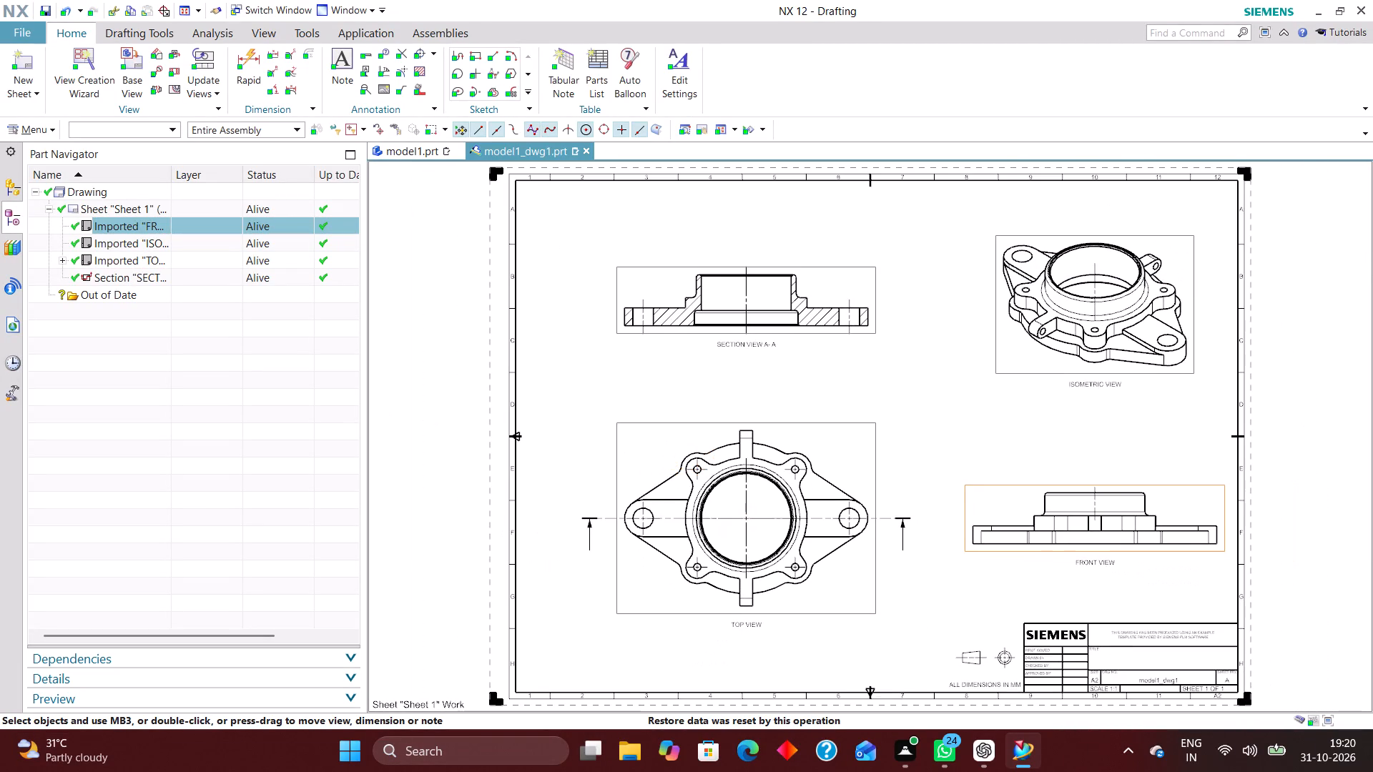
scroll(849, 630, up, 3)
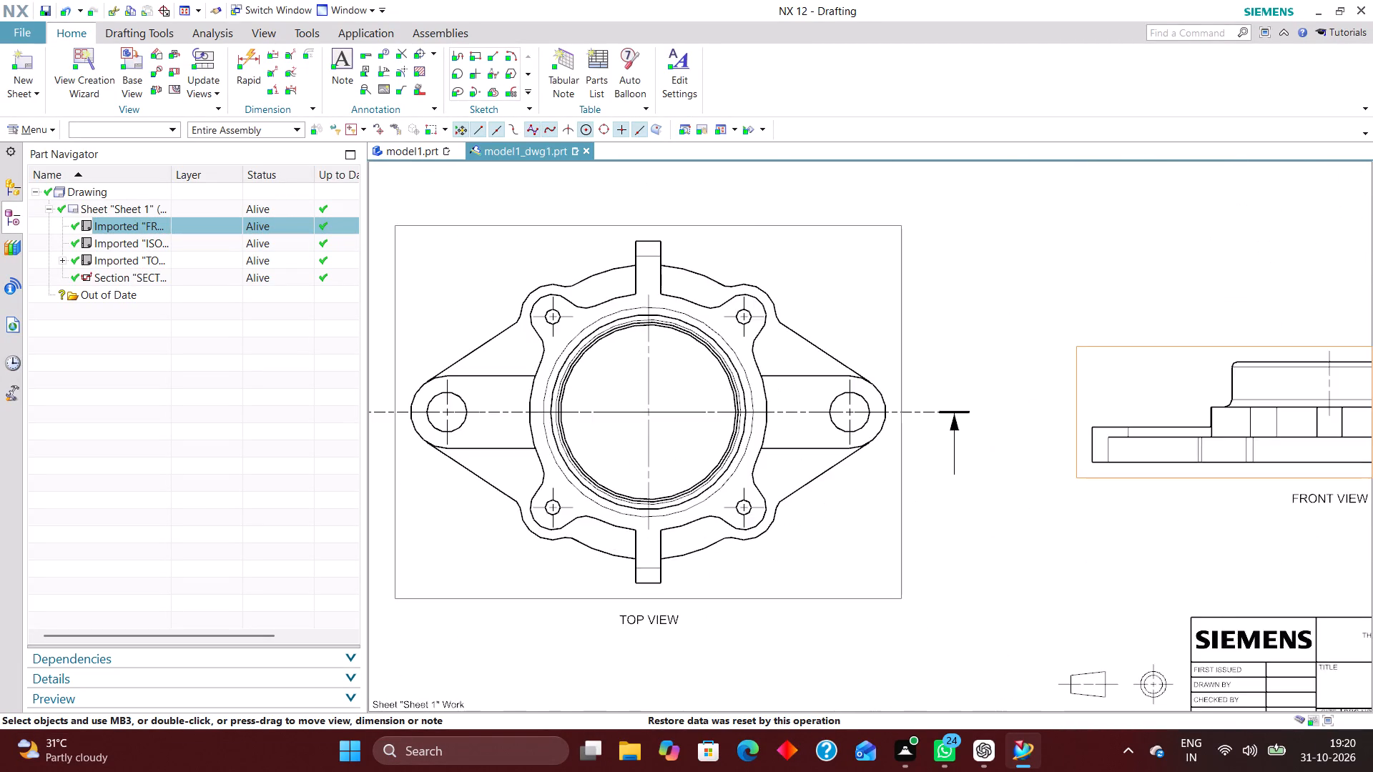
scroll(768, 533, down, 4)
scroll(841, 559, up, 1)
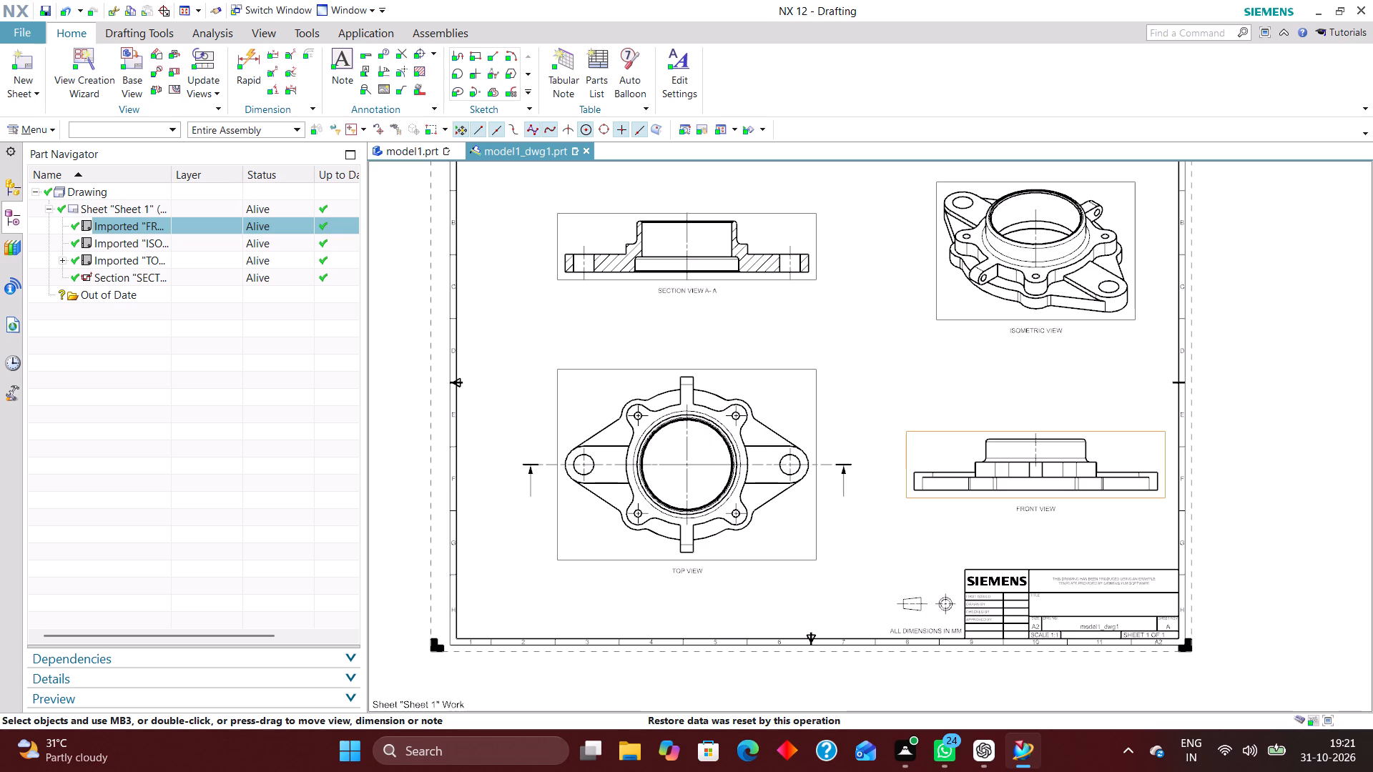
Use Rapid Dimension to dimension the distance between the two end bolt-hole centrelines, placing it below SECTION VIEW A-A.
click(256, 51)
click(439, 190)
click(427, 201)
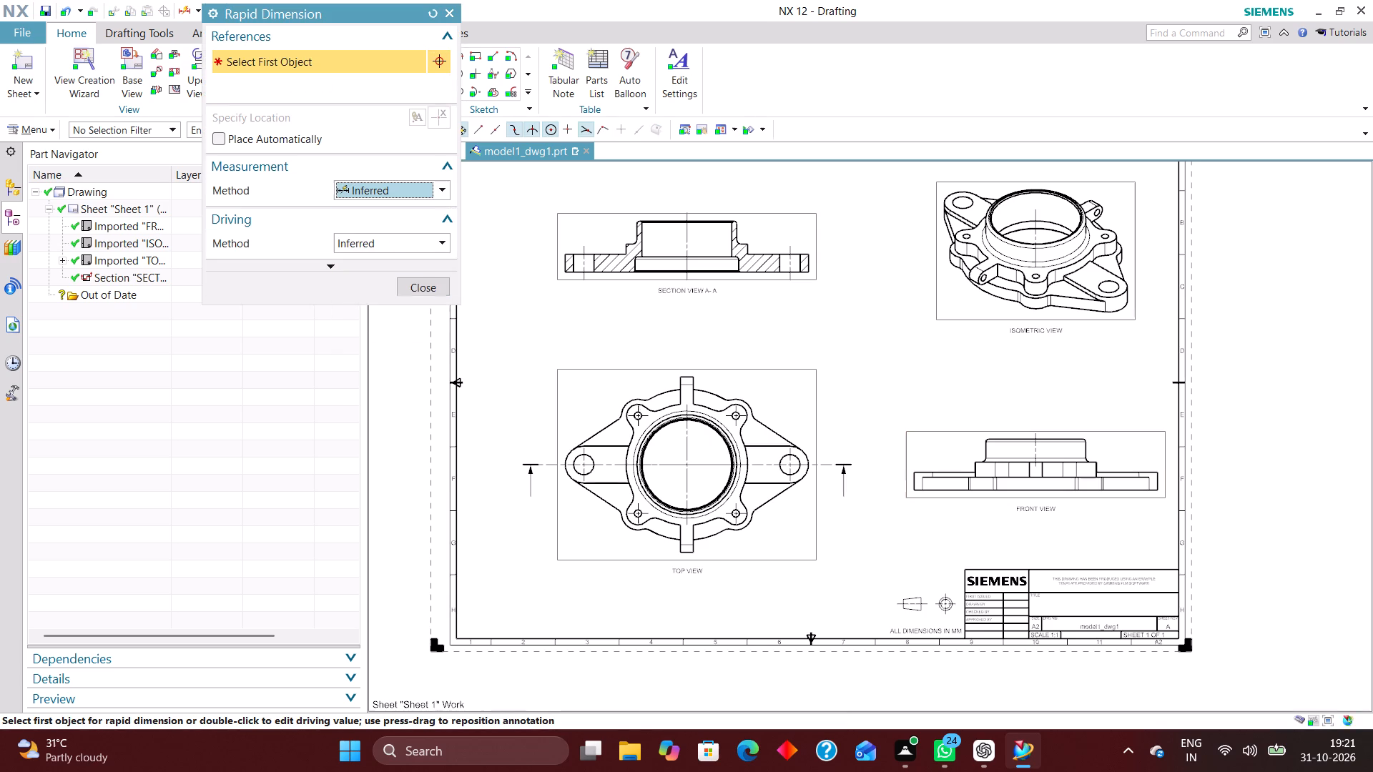
scroll(641, 317, down, 1)
scroll(593, 310, up, 5)
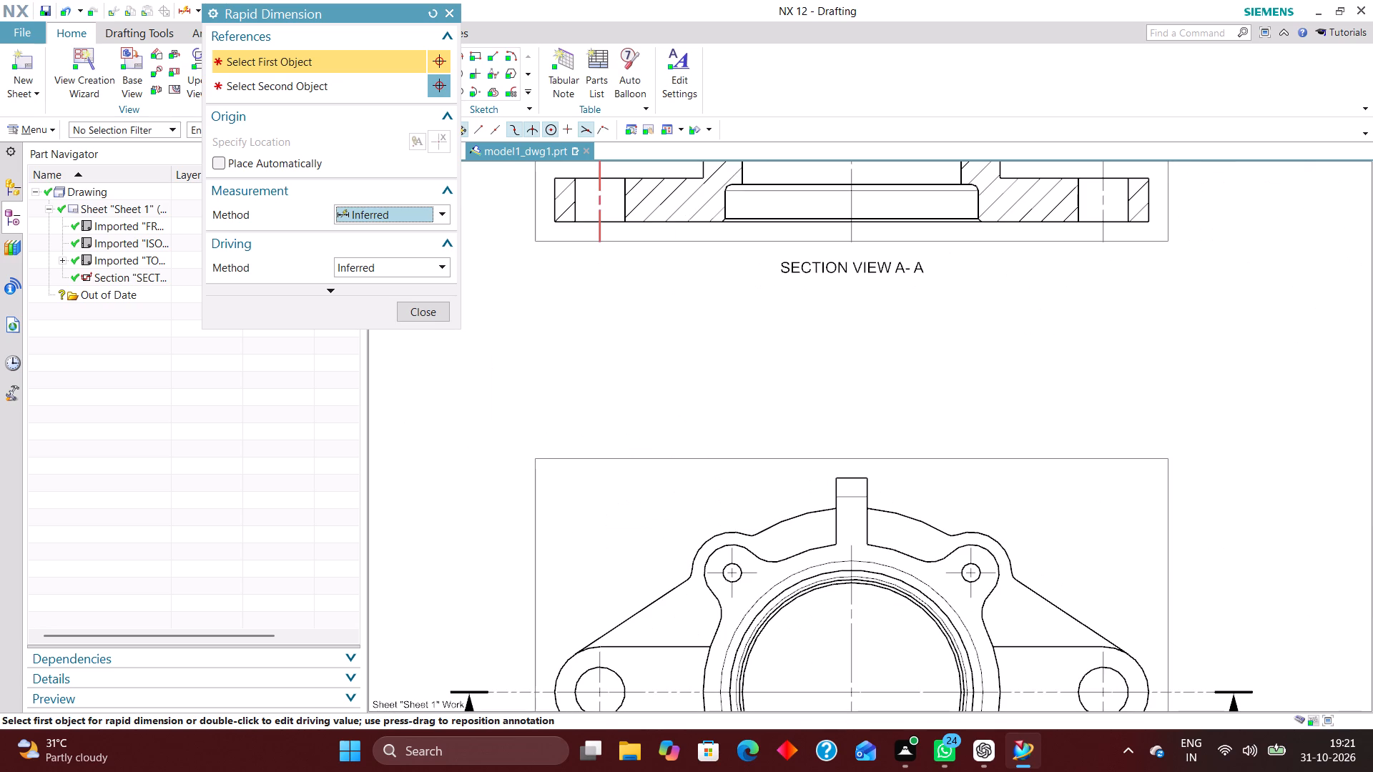
click(601, 242)
click(1106, 240)
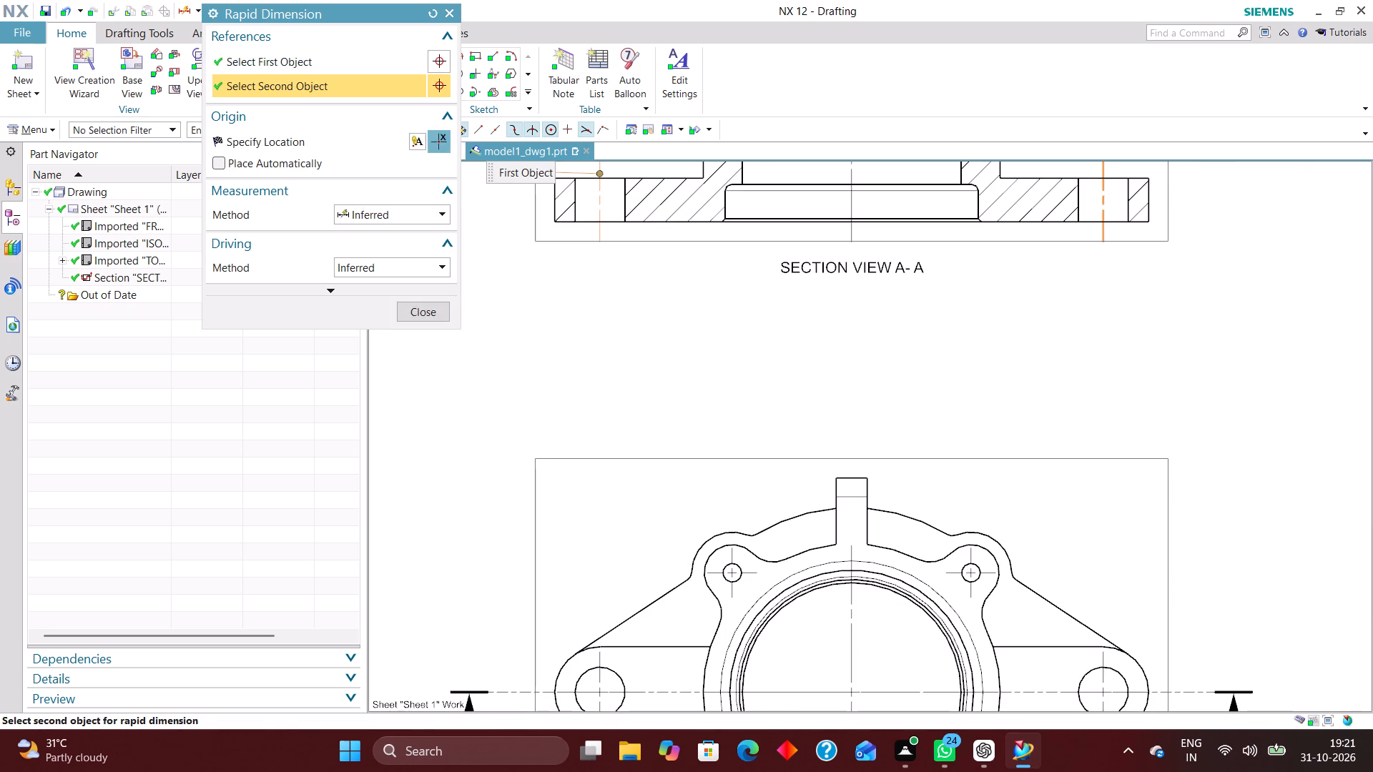
click(845, 332)
scroll(726, 262, down, 4)
scroll(708, 450, up, 3)
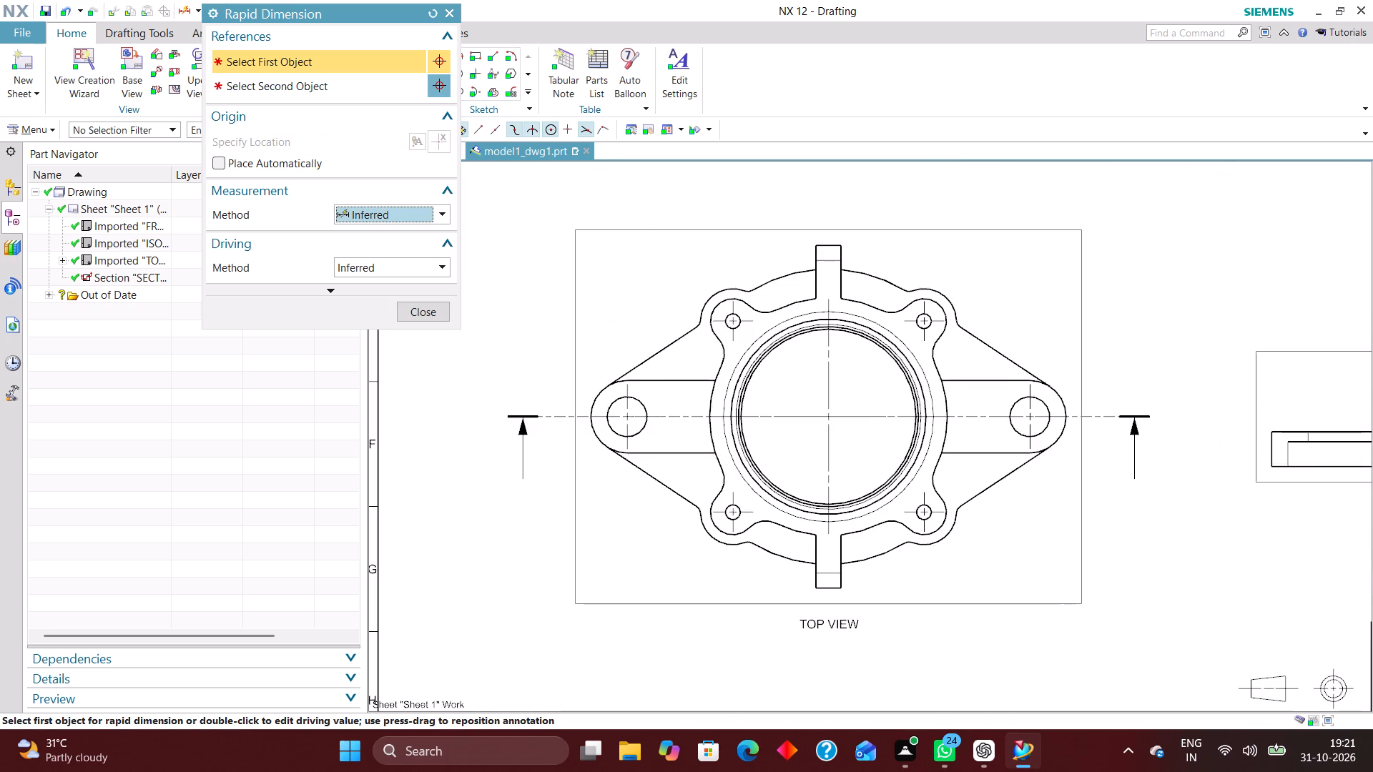
scroll(703, 333, down, 2)
scroll(699, 467, down, 2)
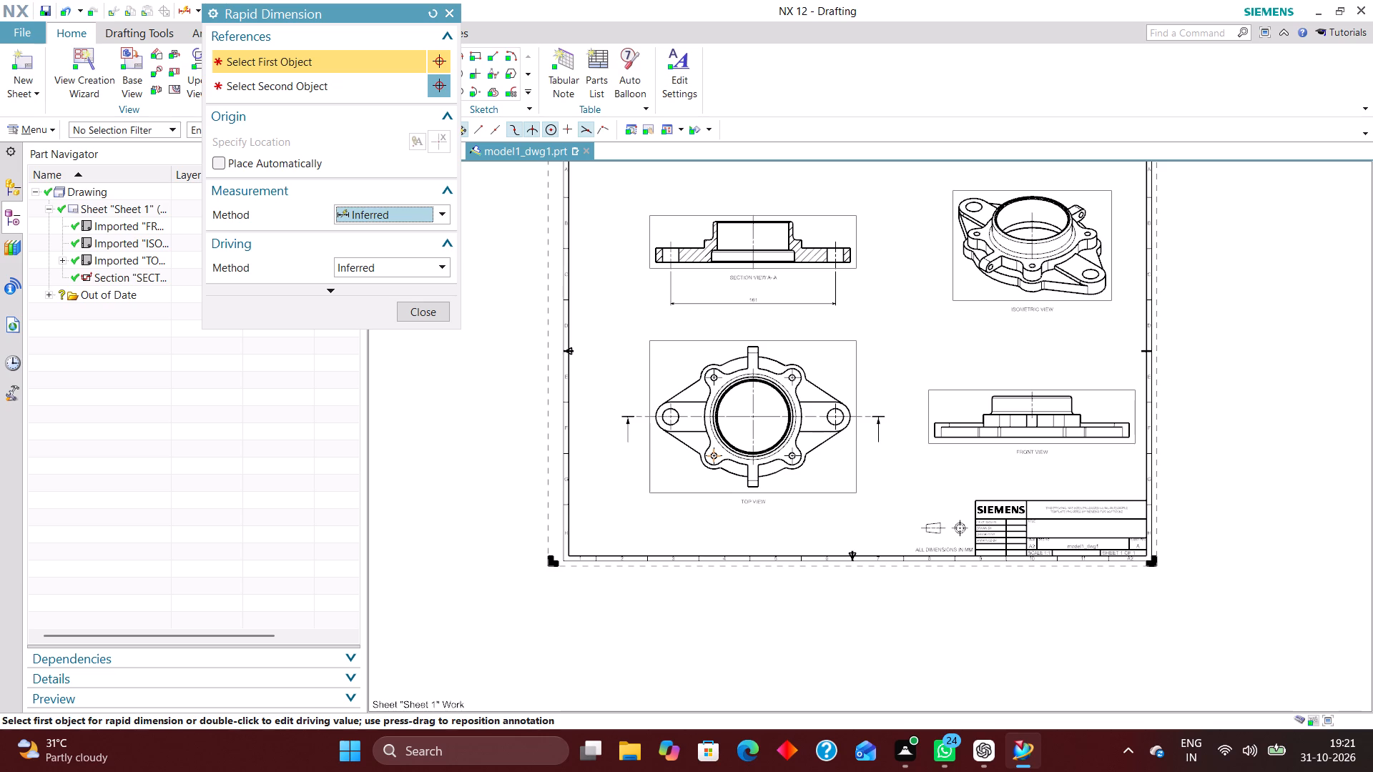
scroll(644, 370, down, 1)
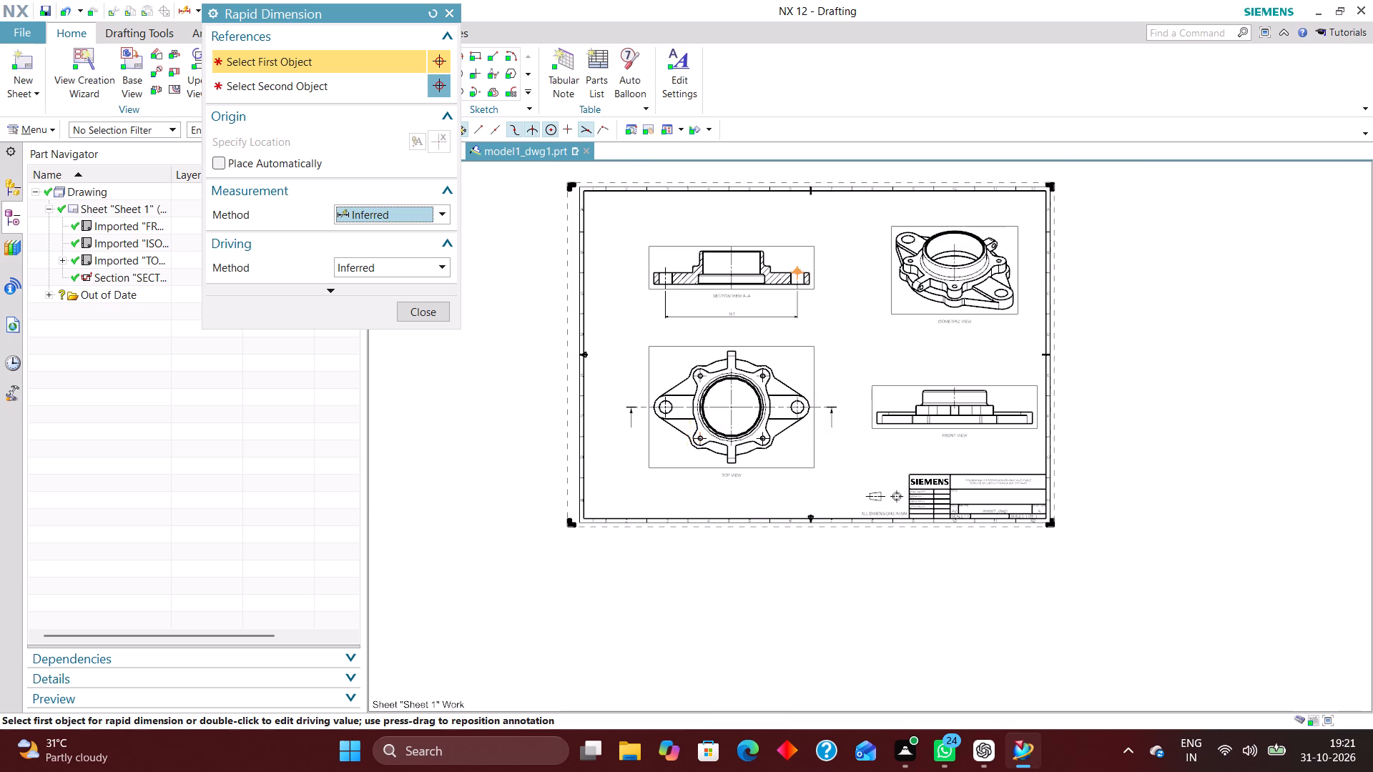
scroll(795, 269, up, 5)
scroll(661, 273, down, 2)
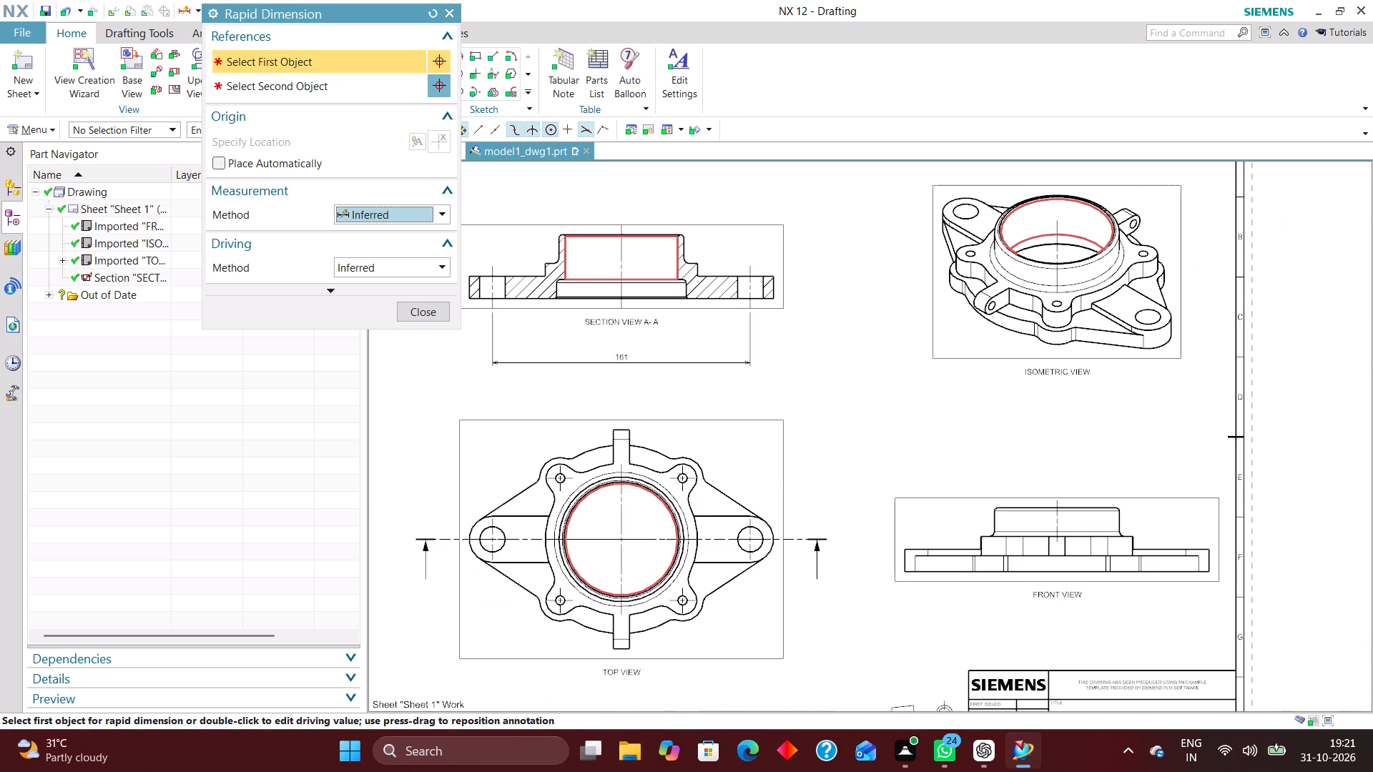
scroll(608, 267, down, 2)
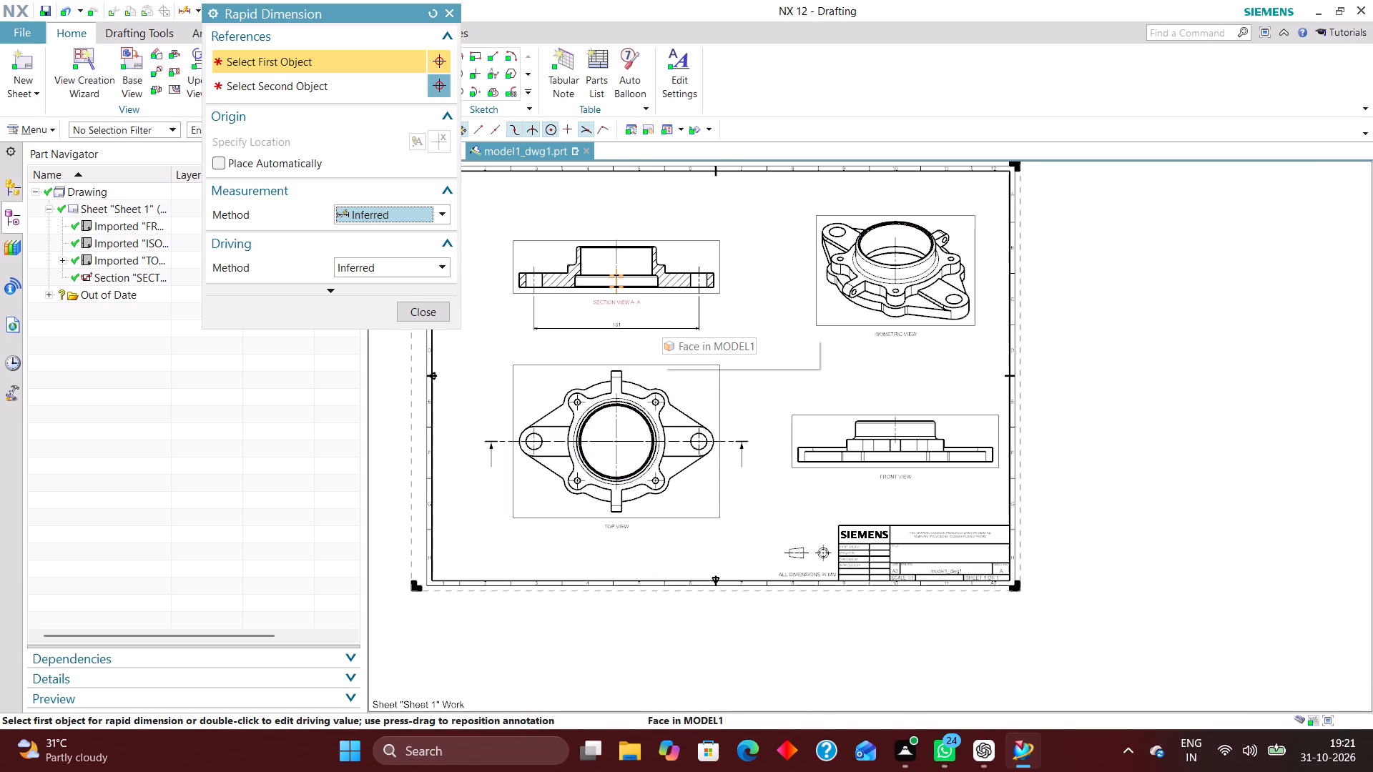
click(428, 308)
Dimension the full thickness of the mounting lug at the right end of the front view with Rapid Dimension, placing it outside the view.
scroll(722, 370, down, 4)
scroll(1023, 484, up, 2)
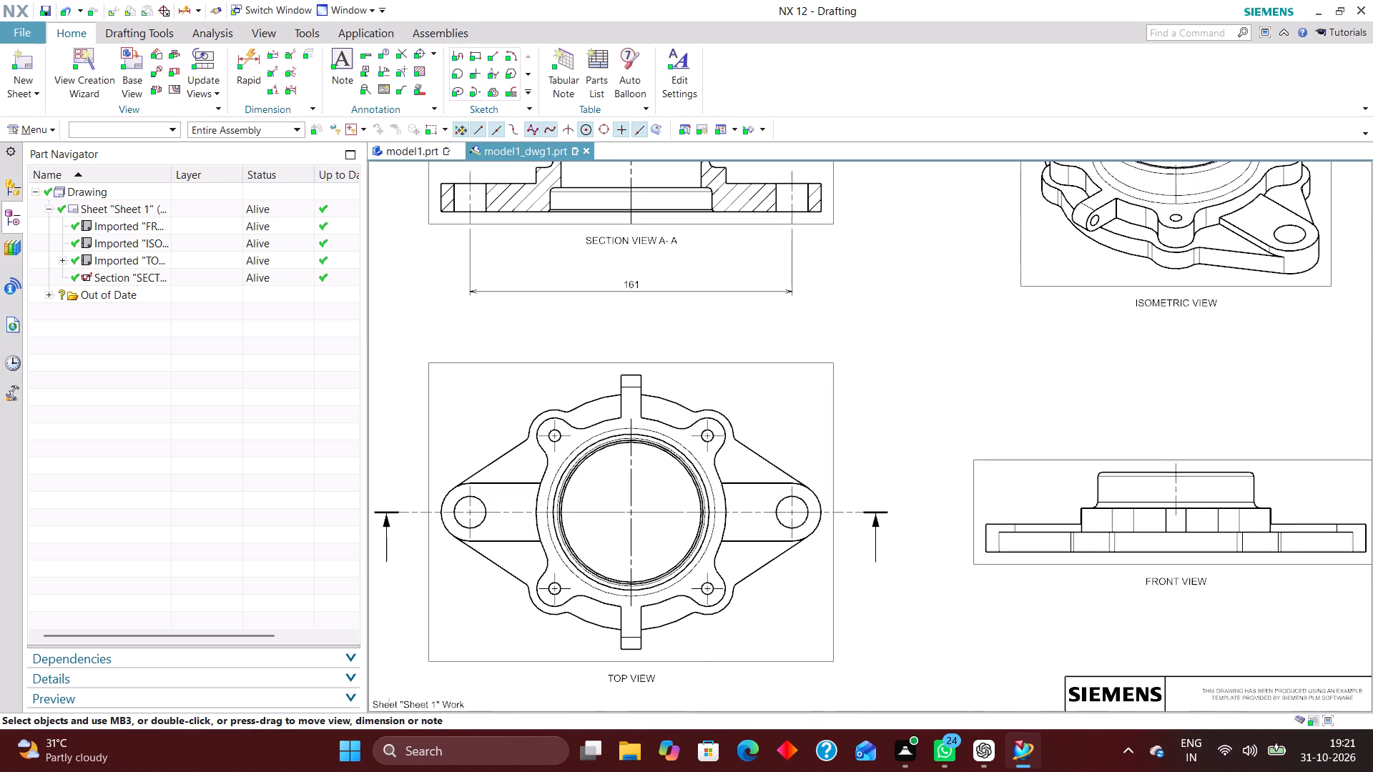
drag(1010, 460, 983, 434)
scroll(649, 408, down, 2)
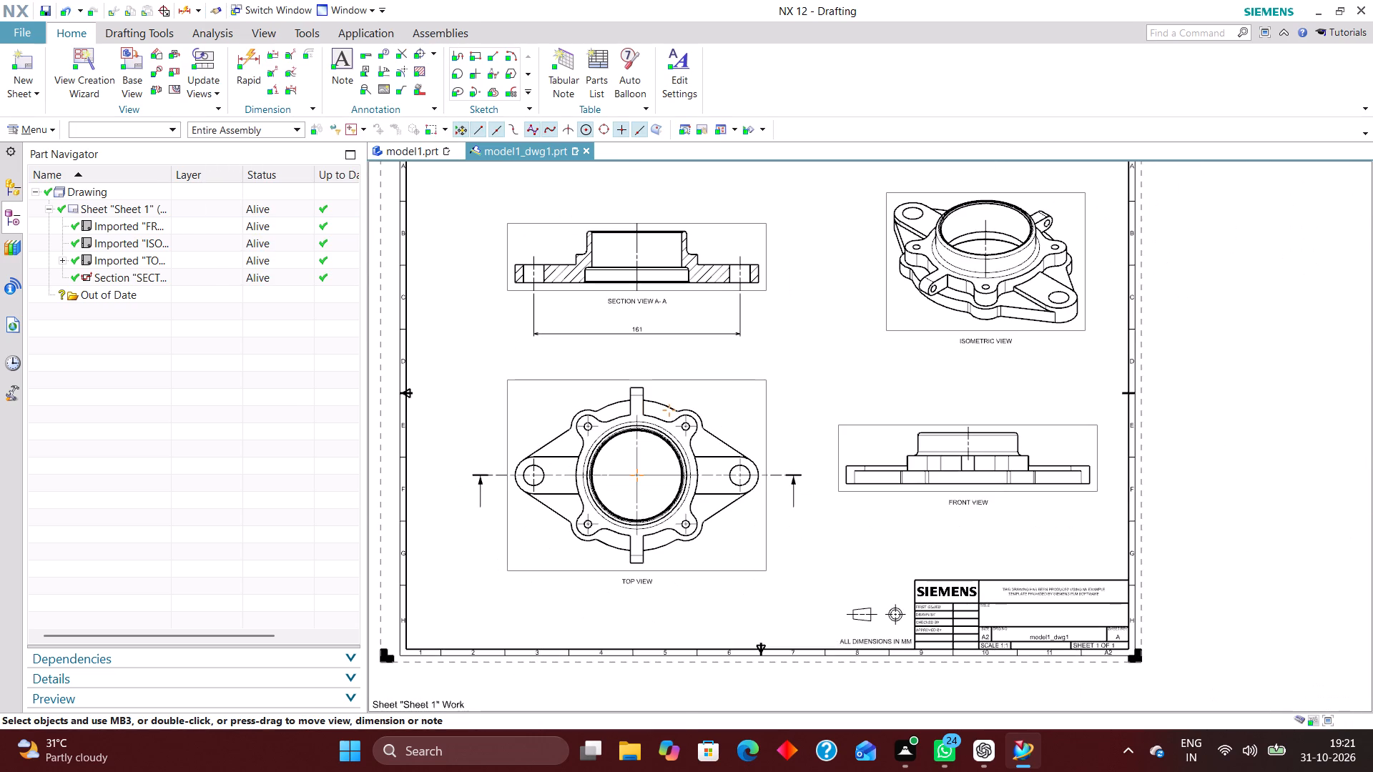
scroll(685, 405, down, 1)
click(250, 53)
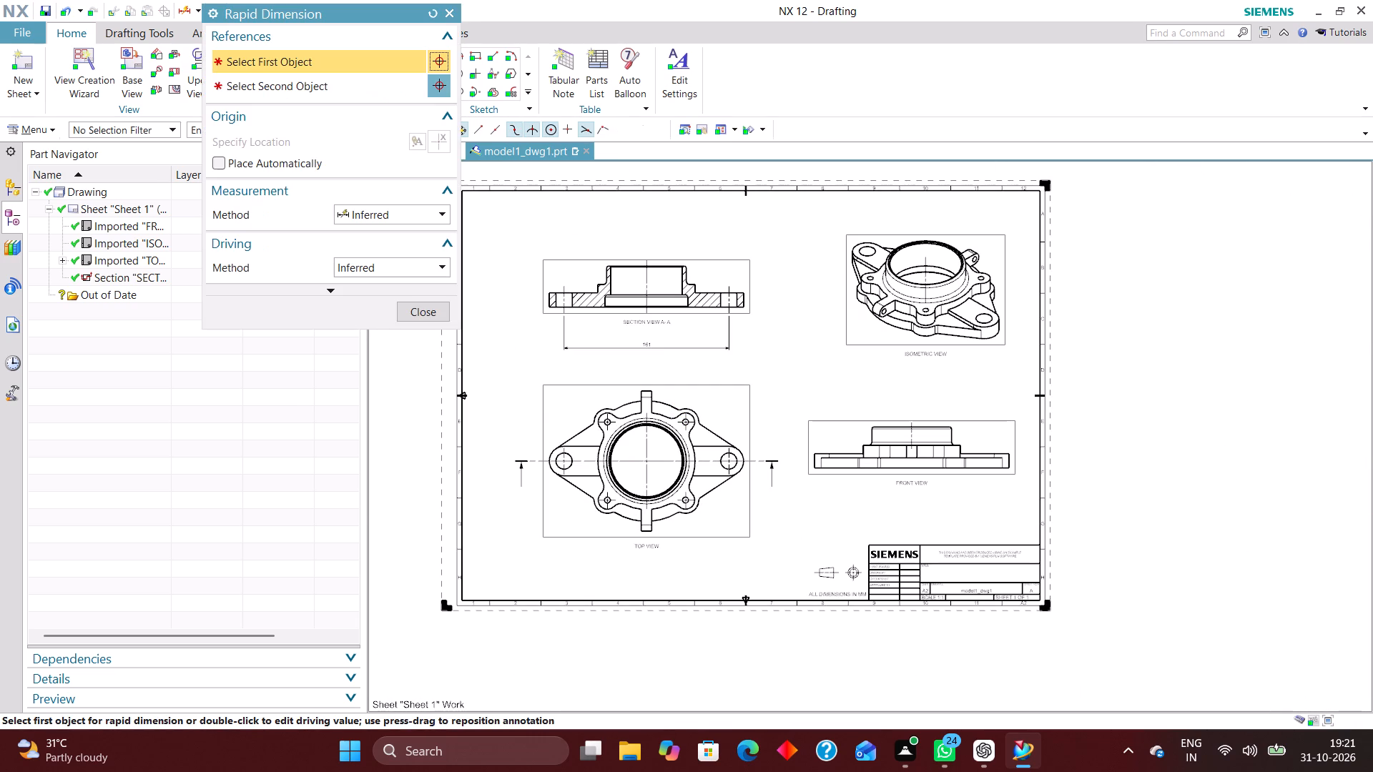
scroll(1006, 465, up, 7)
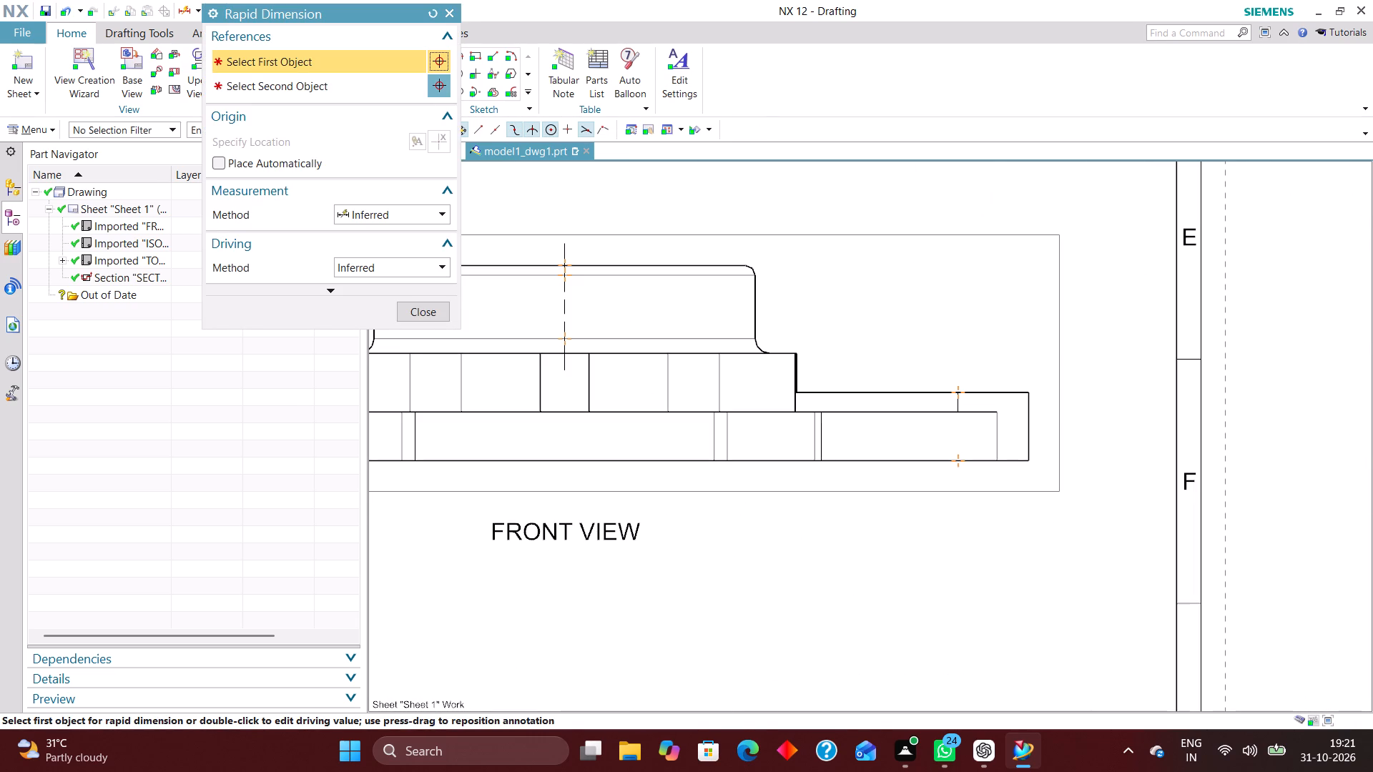
click(1033, 462)
click(1026, 388)
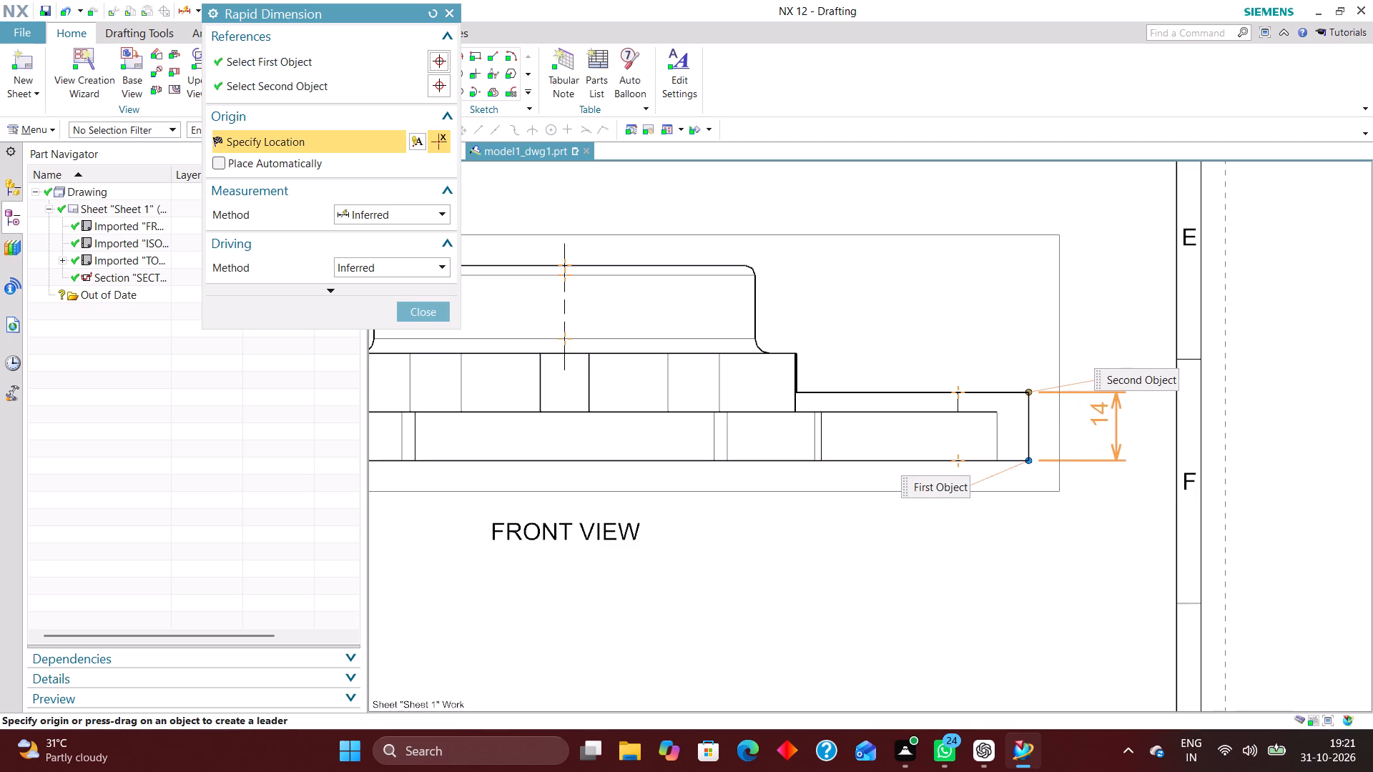
click(1100, 415)
Dimension the height of the lower flange step at the front view's right end, placing it inside the lug thickness dimension.
click(998, 459)
click(998, 412)
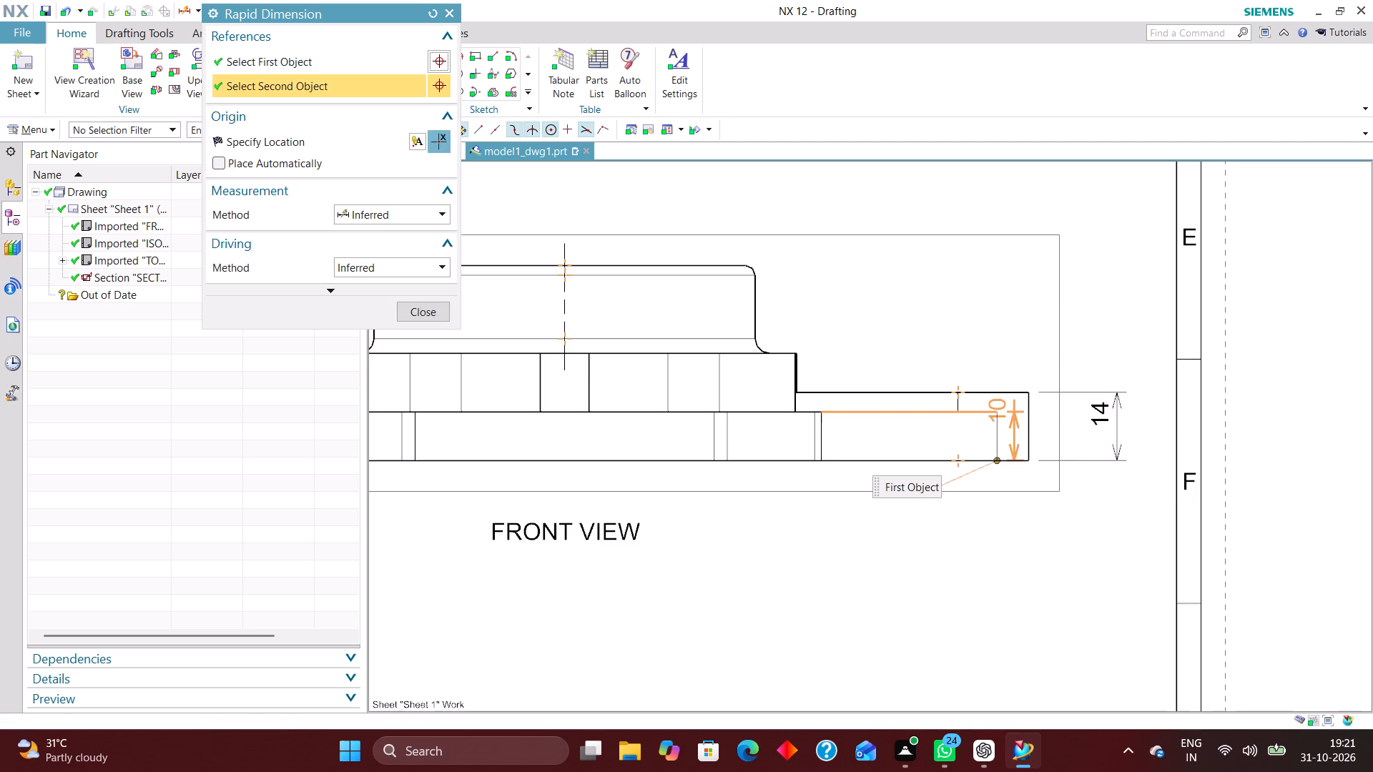
click(1070, 432)
Dimension the height from the base to the top of the middle flange, placing it left of the front view.
scroll(1061, 505, down, 2)
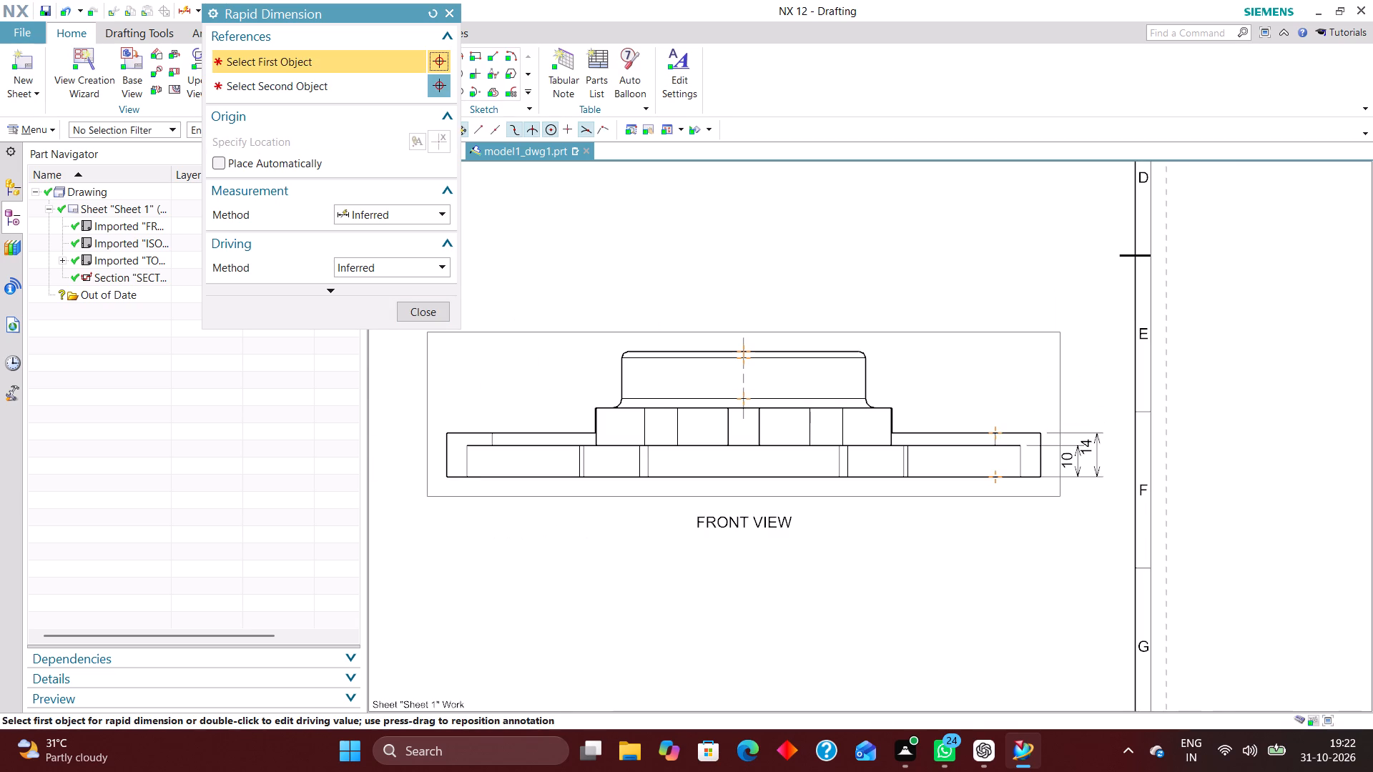
scroll(1117, 495, down, 1)
scroll(892, 475, down, 2)
scroll(702, 472, up, 3)
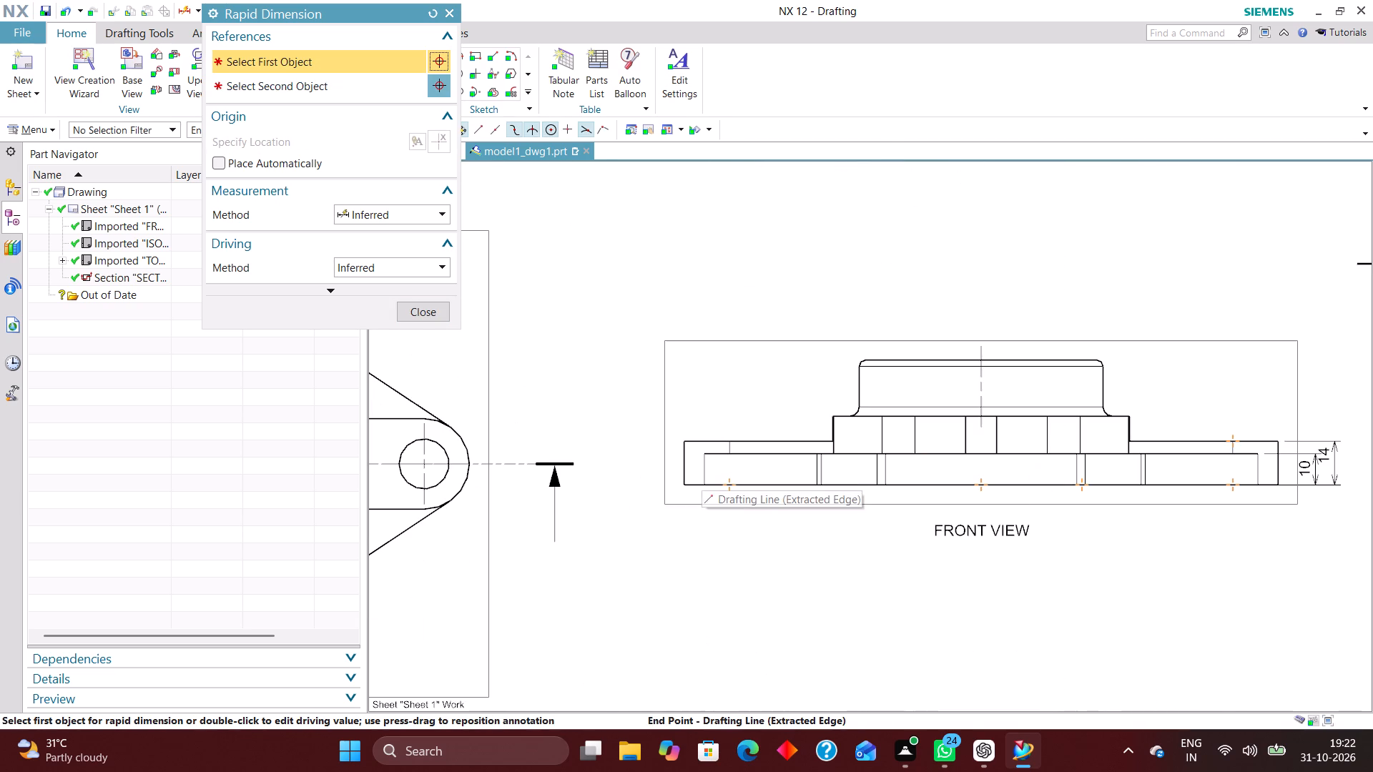
click(684, 488)
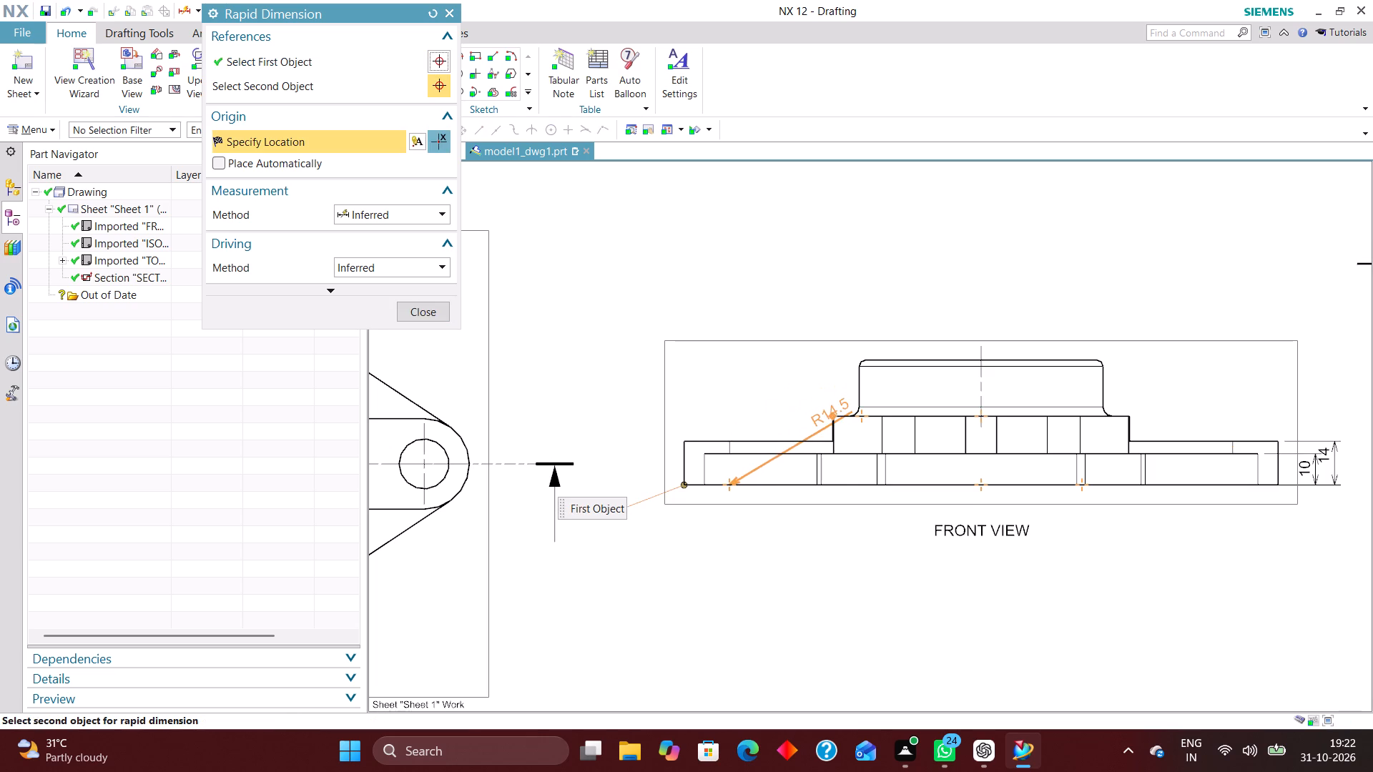
click(830, 415)
click(641, 449)
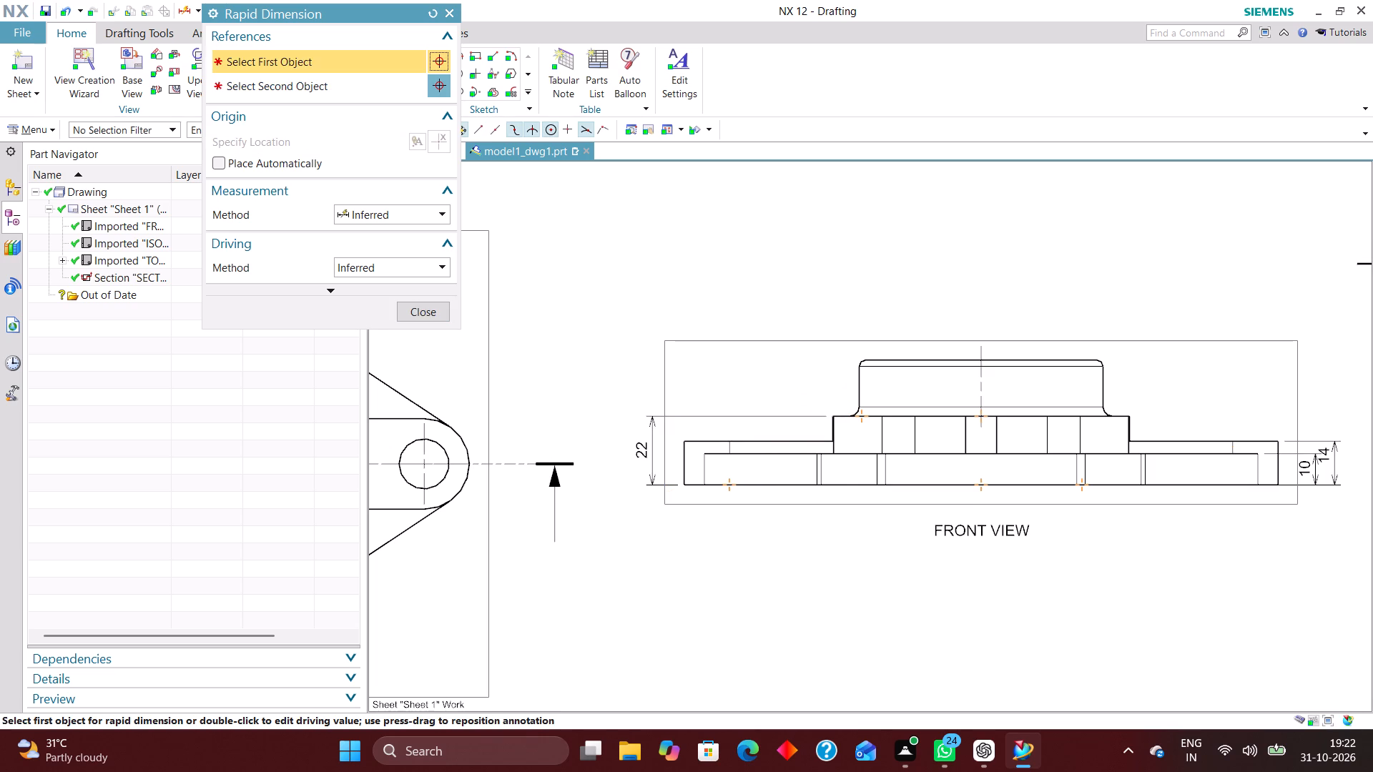
Dimension the housing's overall height from the base to the top of the boss, placing it outermost on the front view's right side.
scroll(665, 489, down, 2)
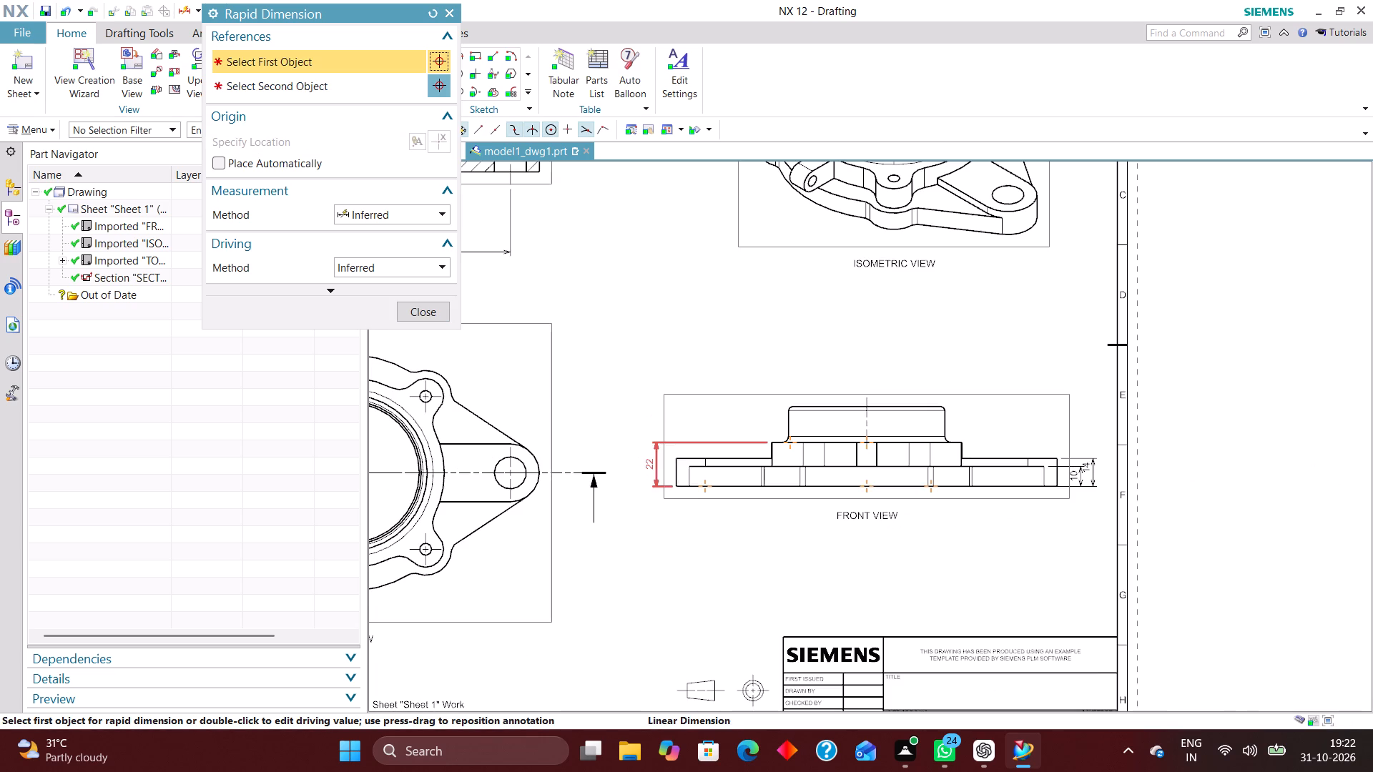
scroll(1143, 500, up, 3)
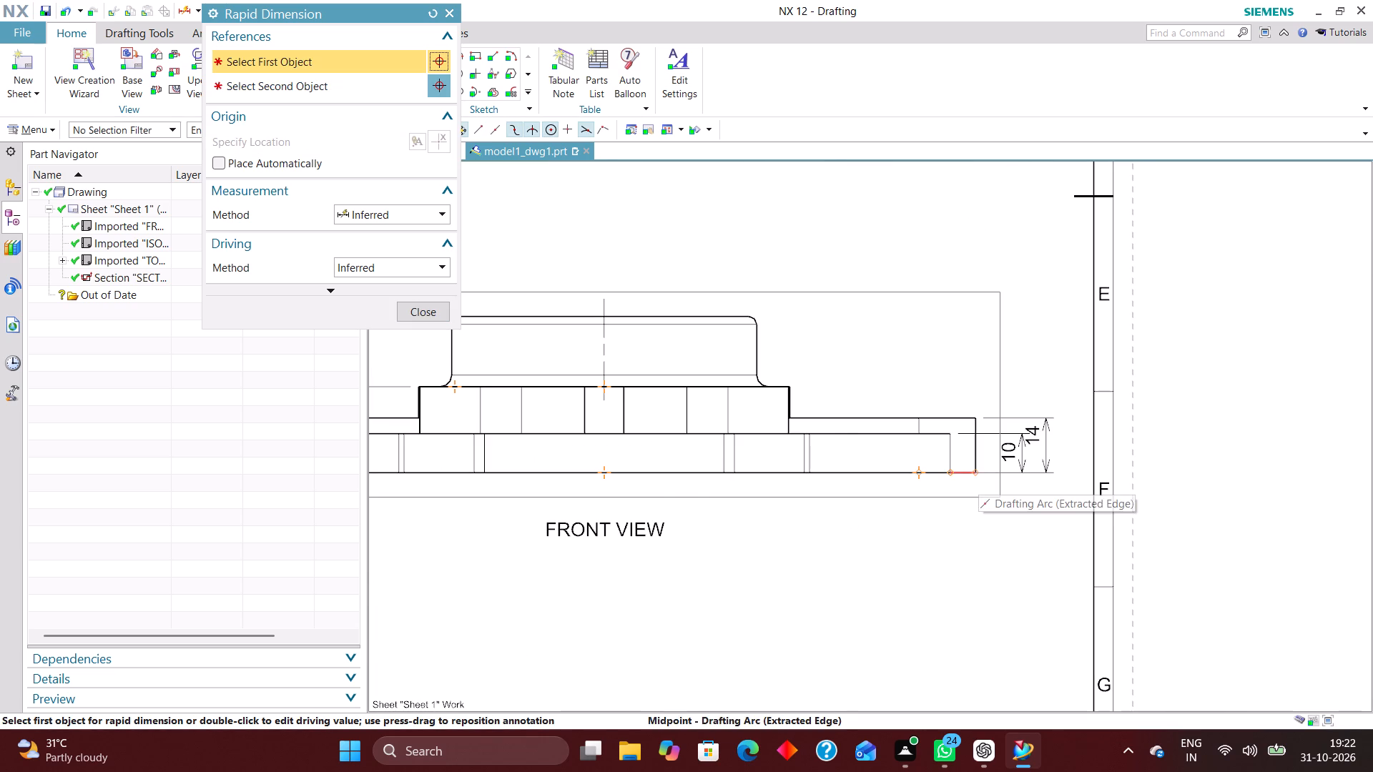
click(978, 476)
scroll(742, 315, up, 3)
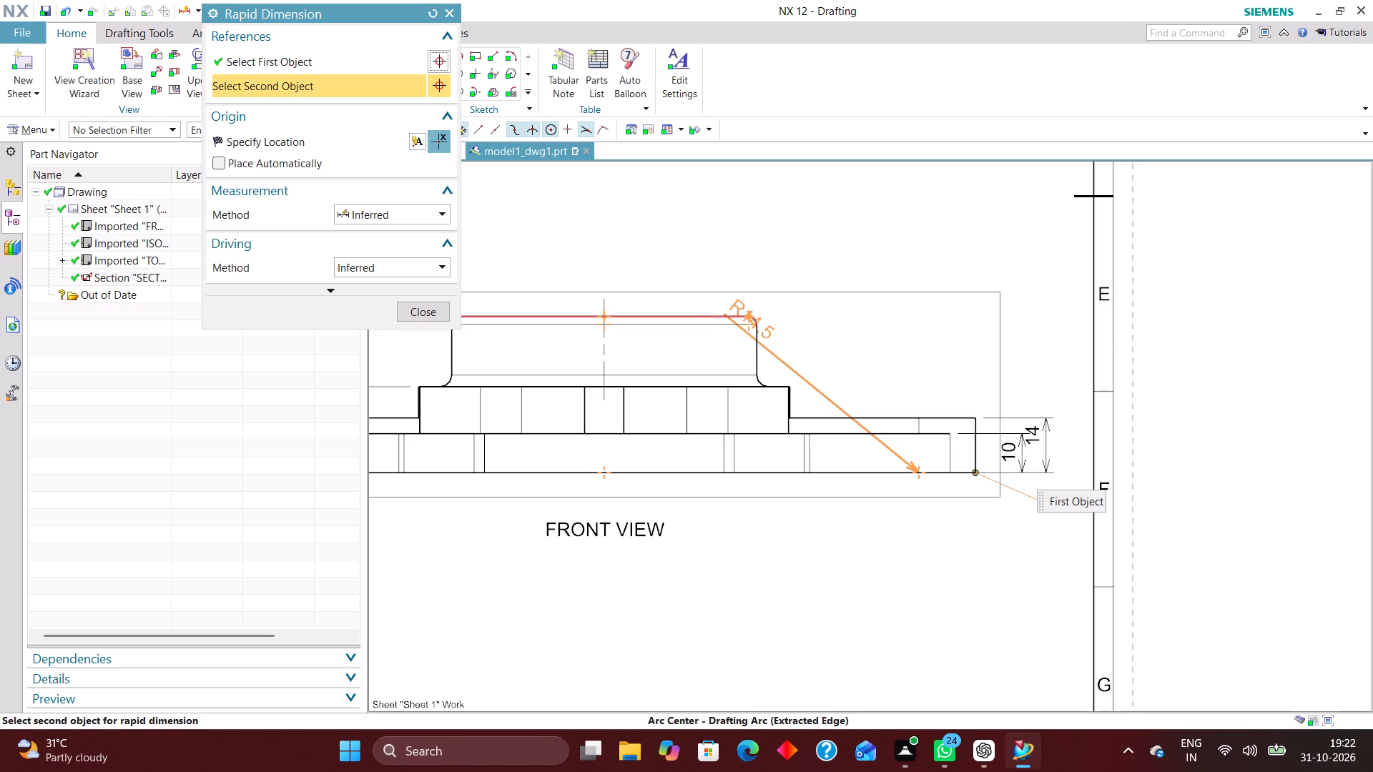
scroll(743, 316, up, 4)
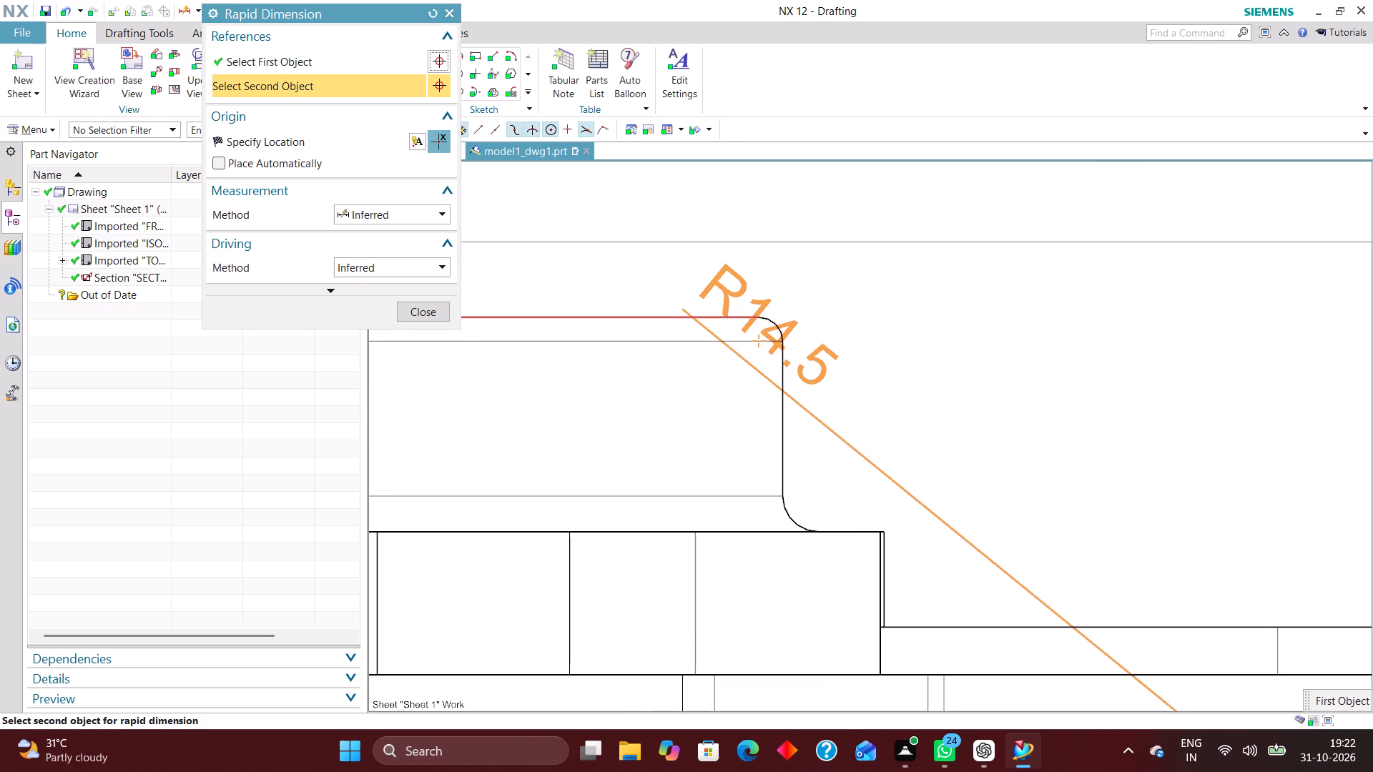
click(755, 318)
scroll(674, 350, down, 5)
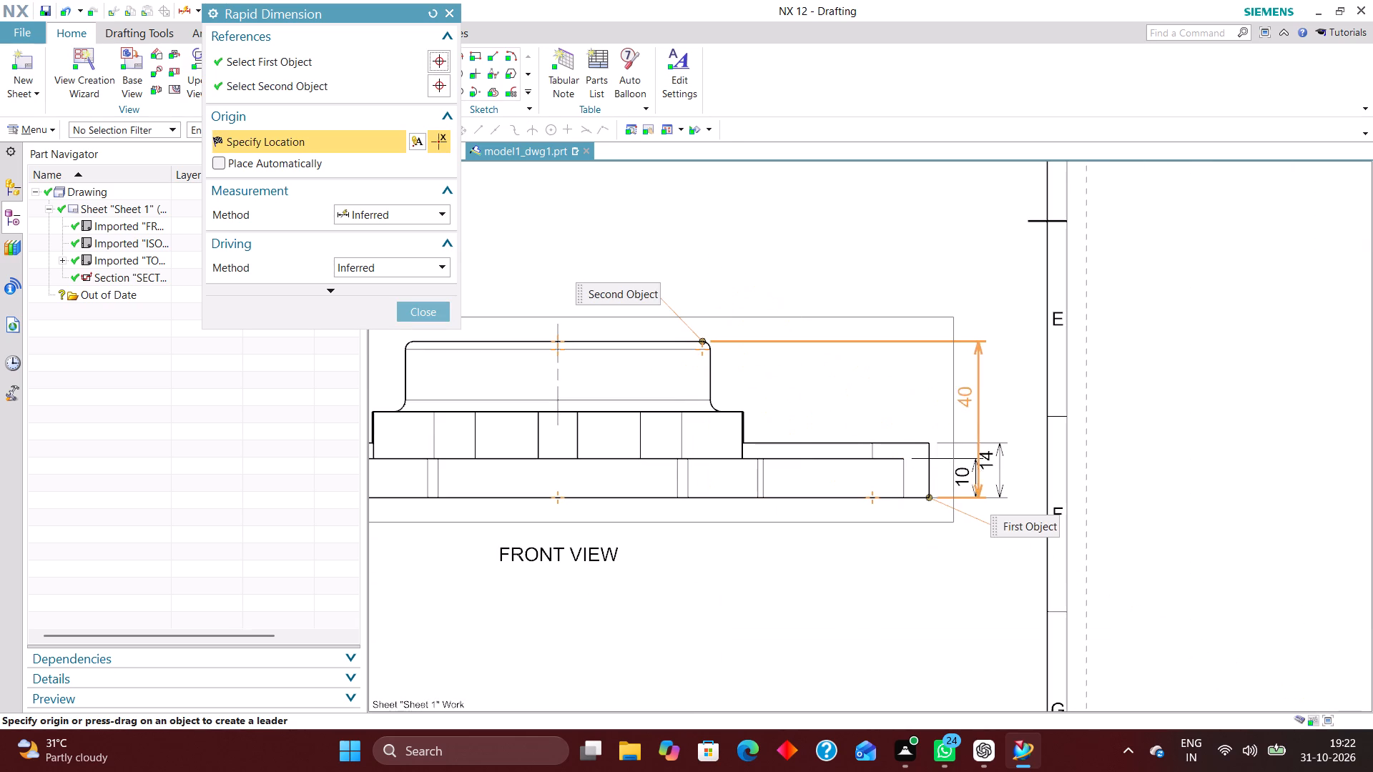
click(1022, 428)
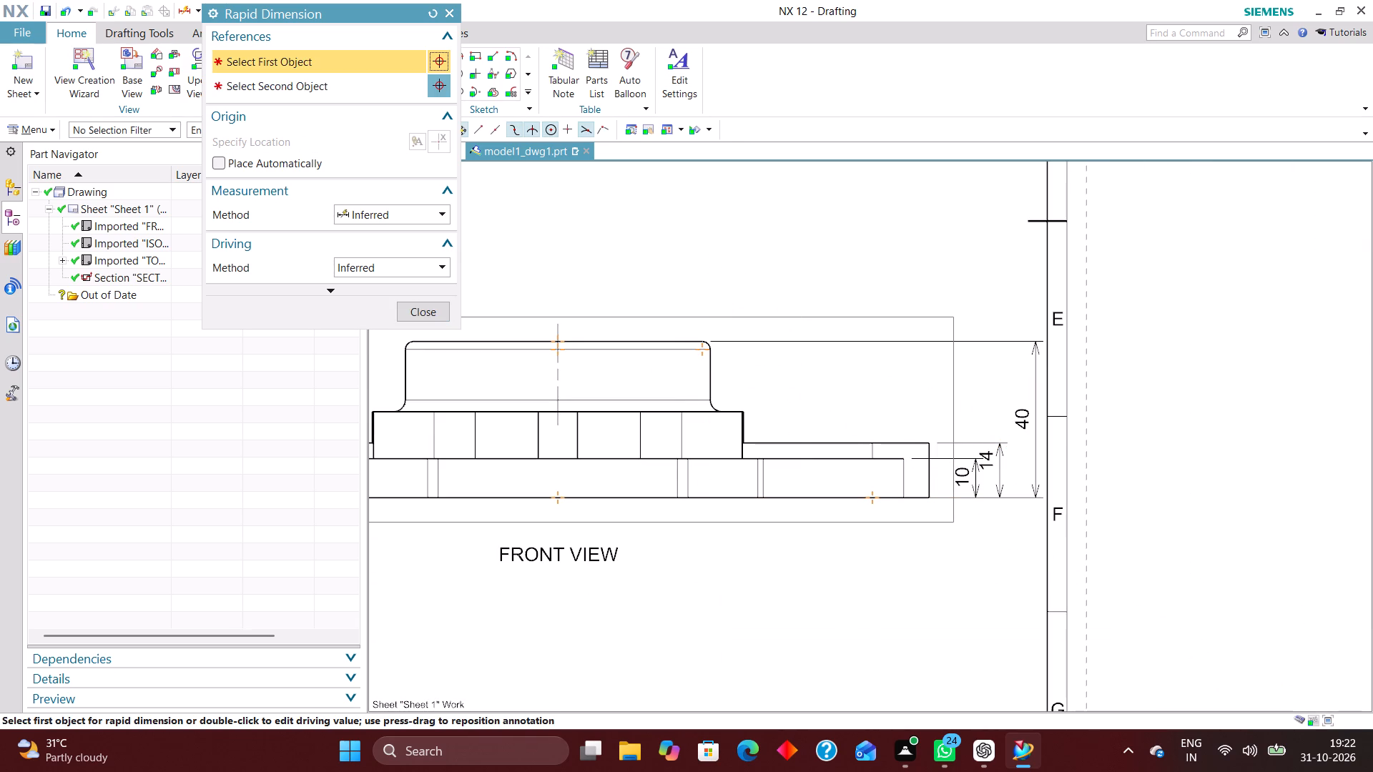
click(432, 307)
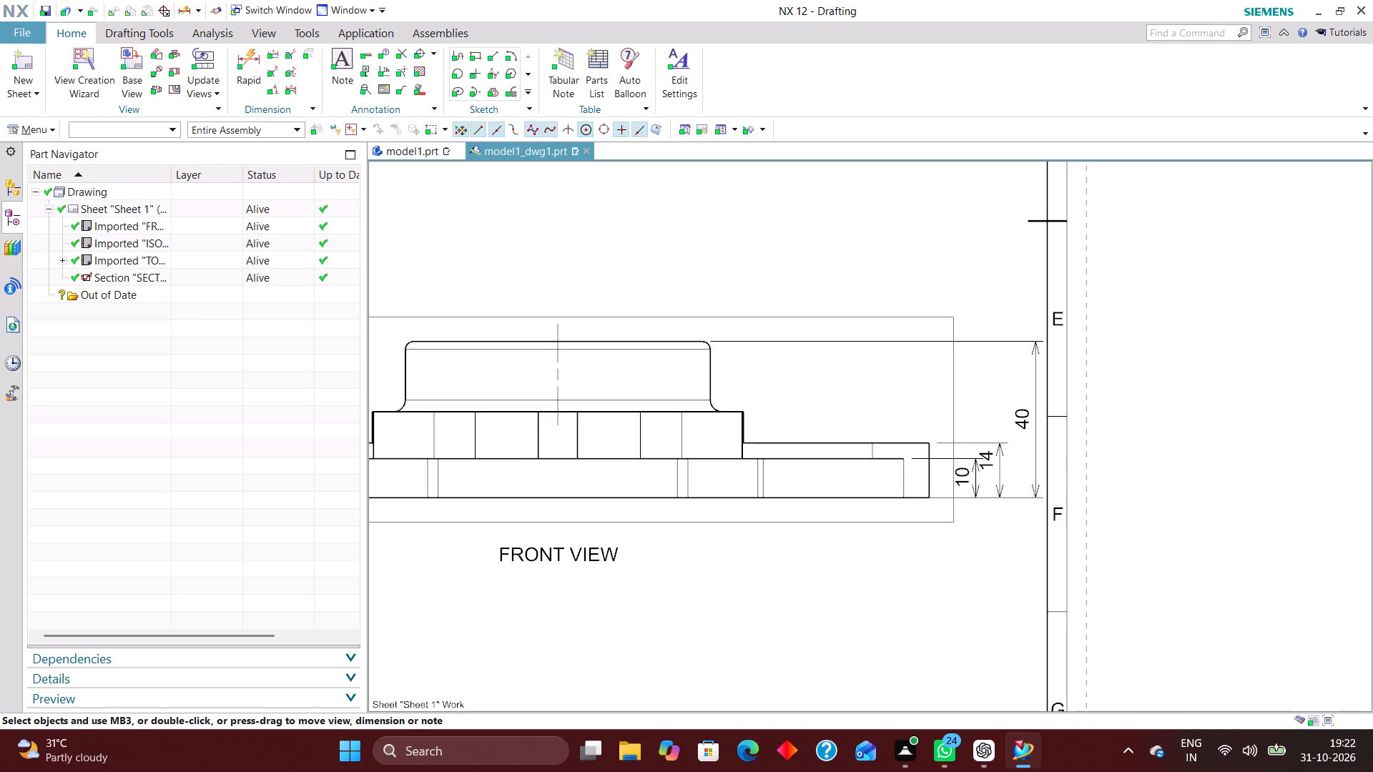
Space out the 10 and 14 dimensions beside the front view by moving the 14 outward, clear of the 10.
scroll(1005, 505, up, 4)
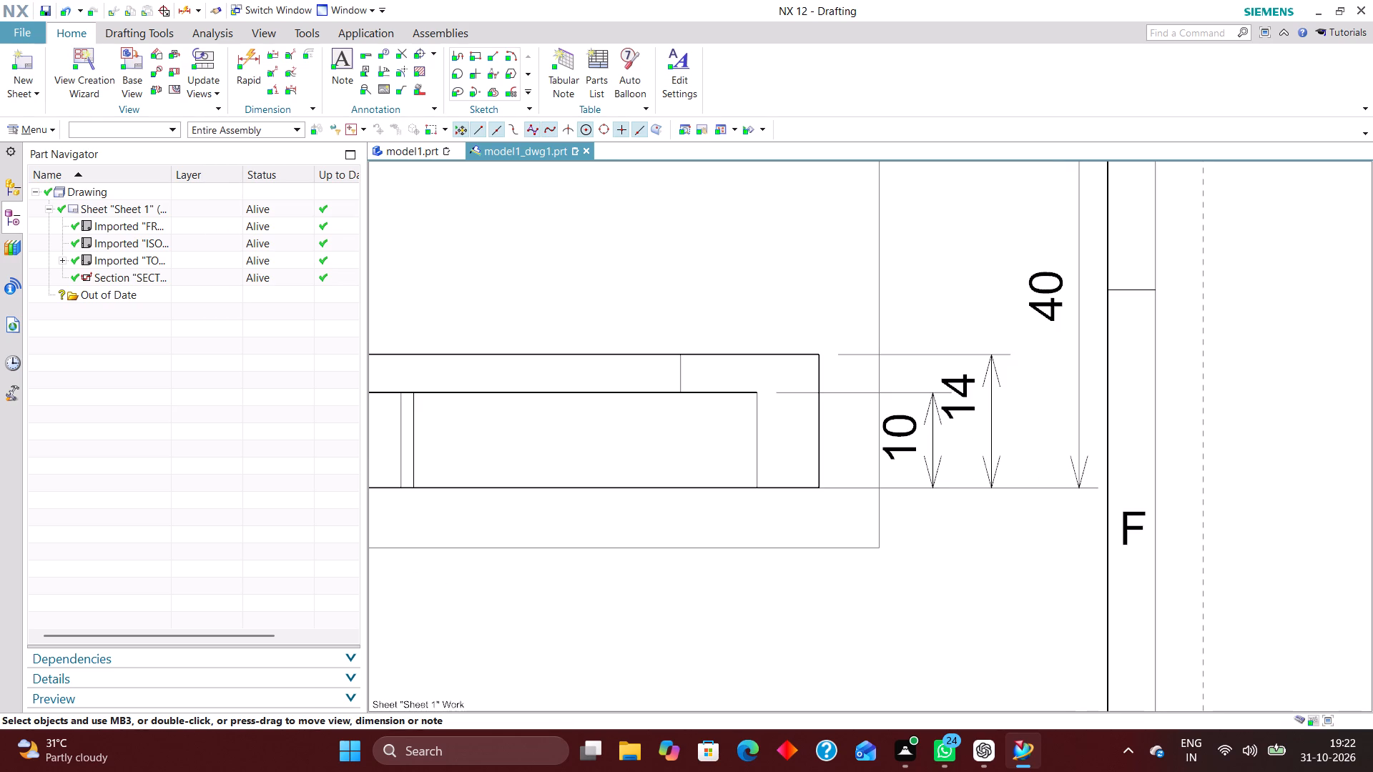
drag(961, 393, 995, 423)
drag(892, 432, 902, 435)
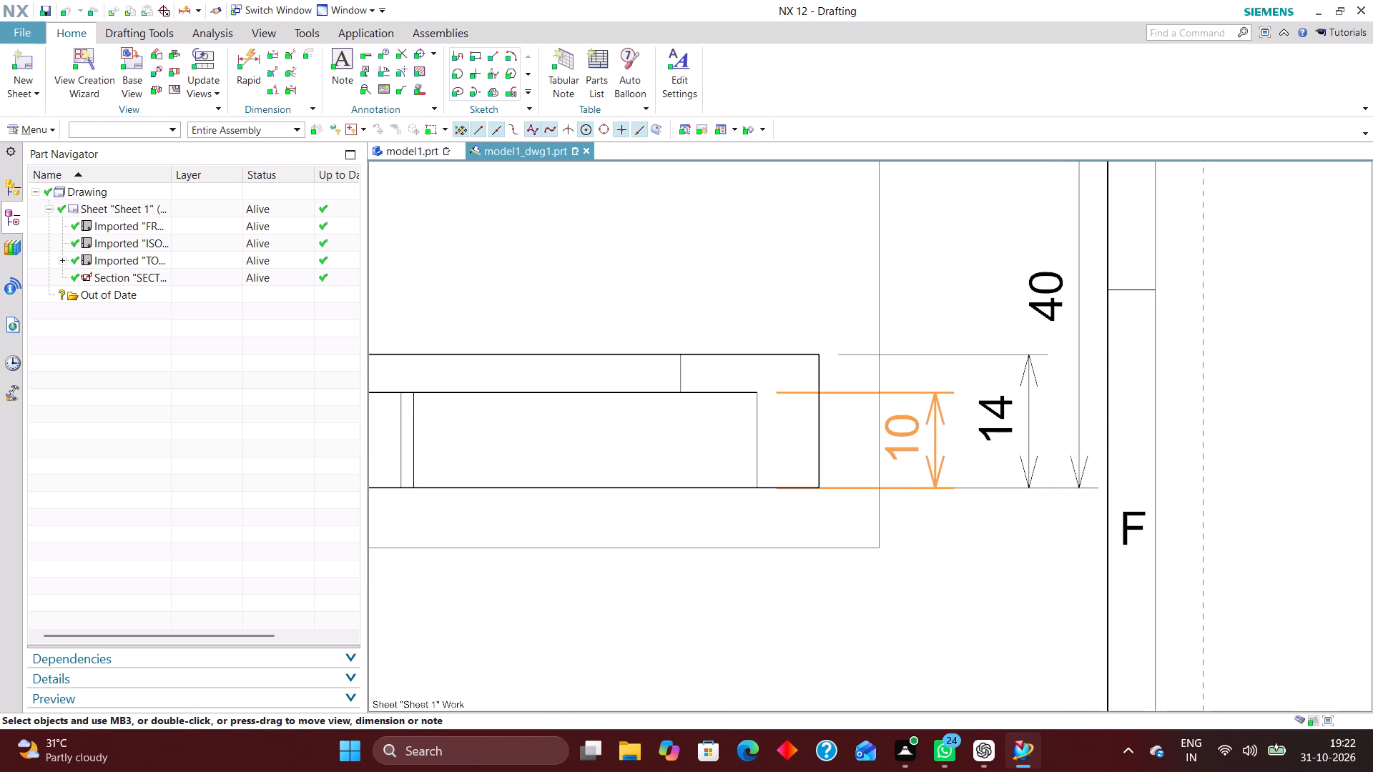
drag(902, 435, 901, 434)
click(995, 425)
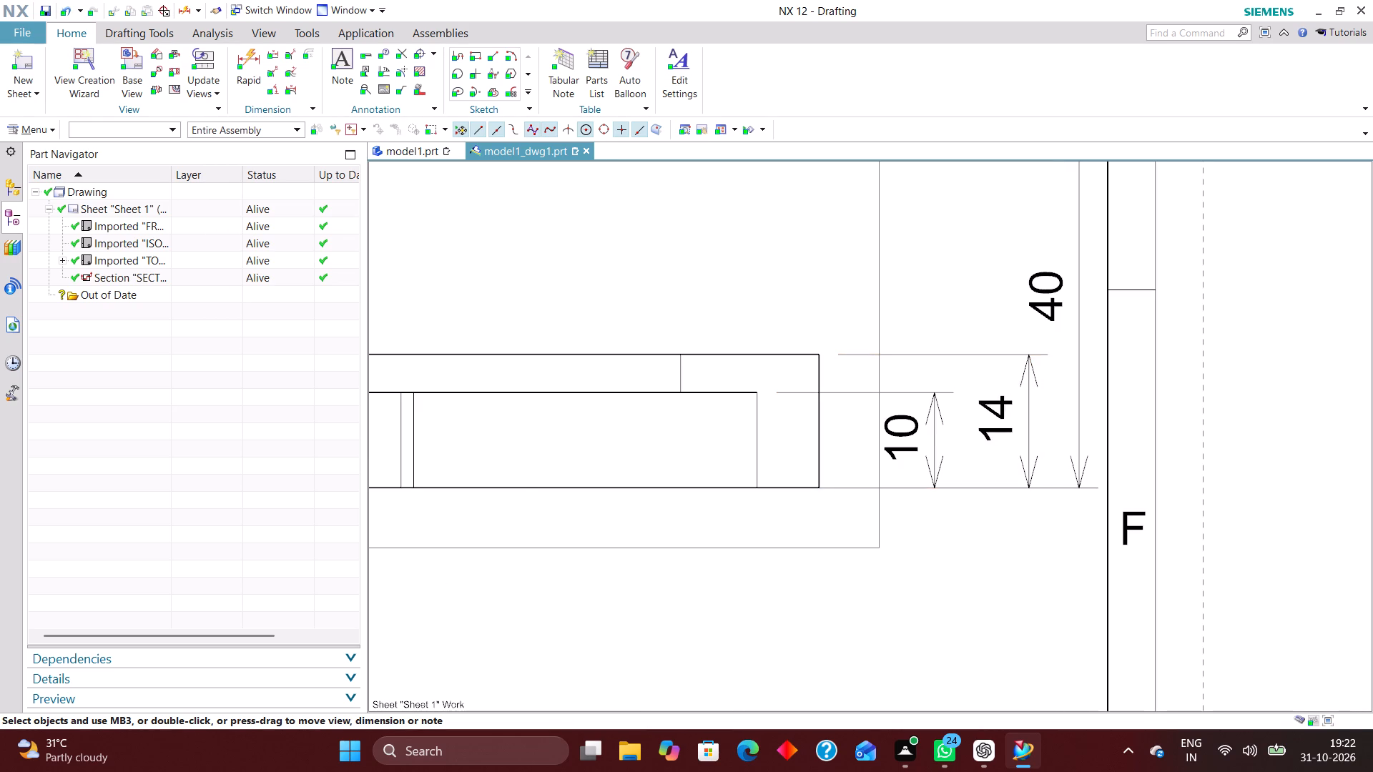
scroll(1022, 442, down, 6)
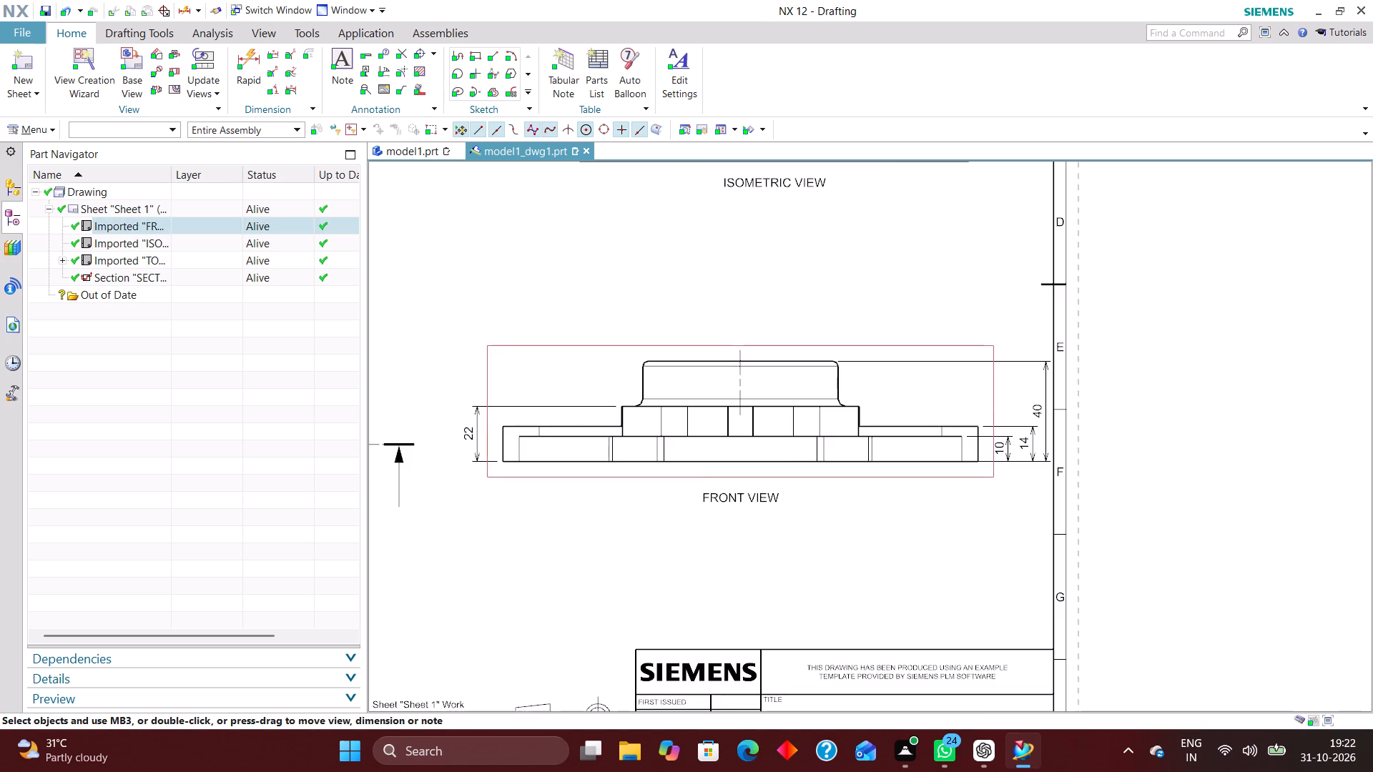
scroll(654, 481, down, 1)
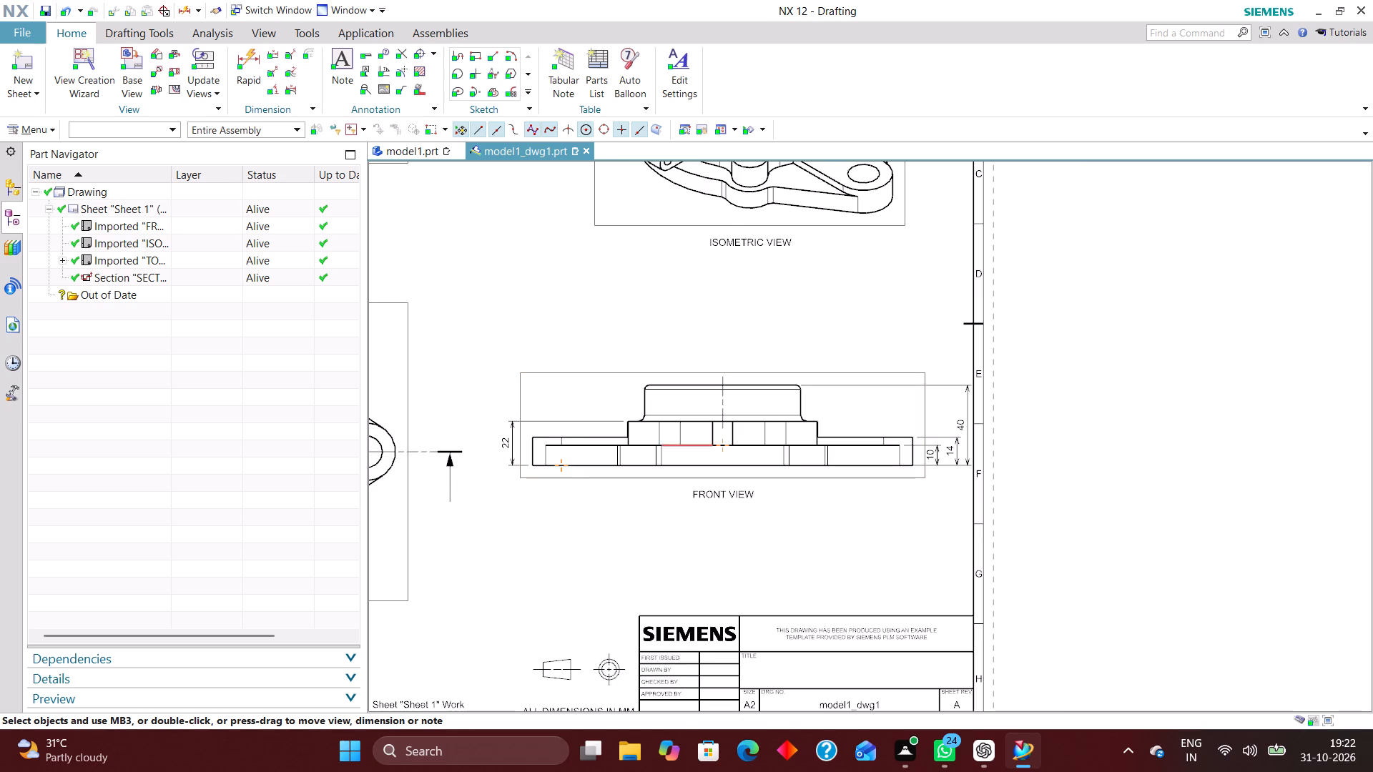
Delete the 40 overall height dimension placed on the front view's right side.
scroll(729, 437, down, 2)
scroll(876, 455, up, 3)
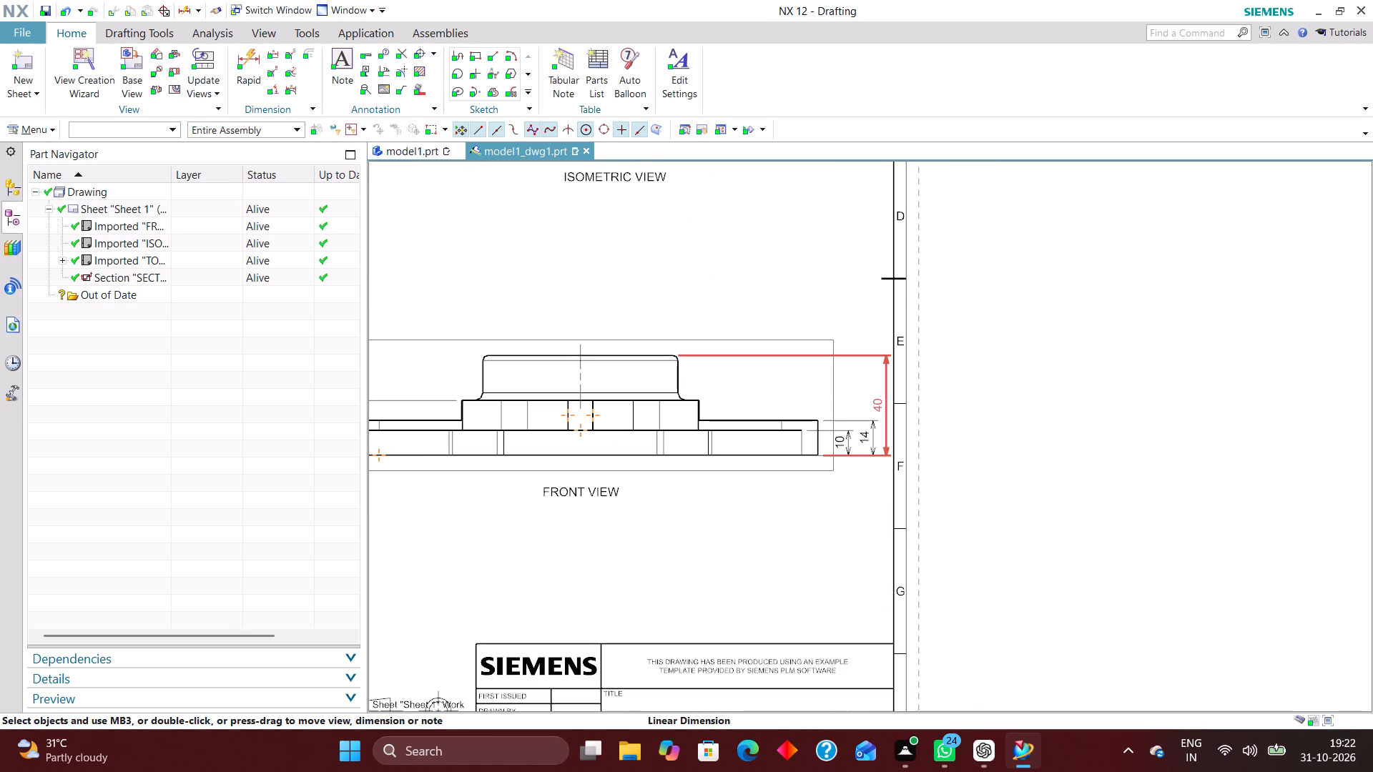
right_drag(886, 412, 864, 405)
Dimension the front view's overall height from the base to the top of the boss, placing it on the left outside the 22 dimension.
scroll(927, 413, down, 2)
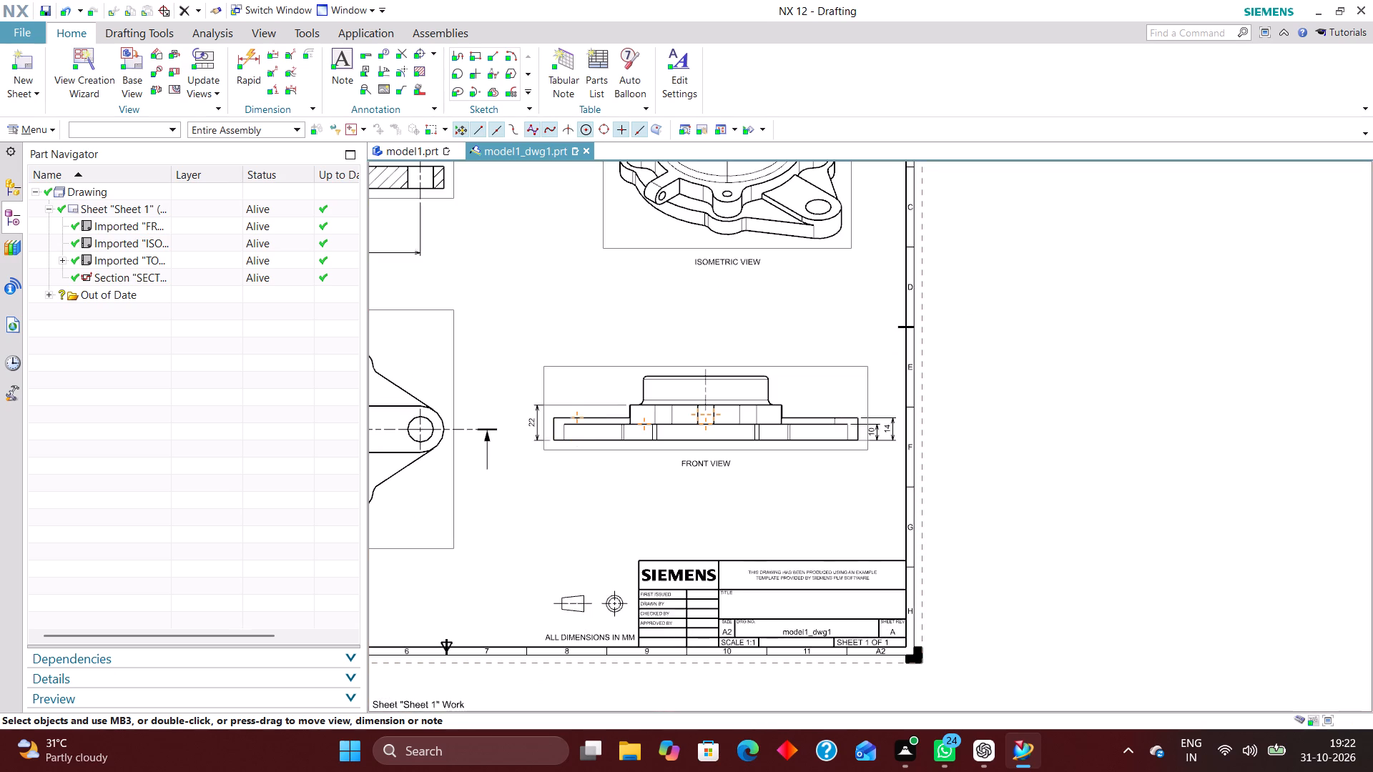
scroll(899, 444, down, 1)
scroll(613, 430, up, 2)
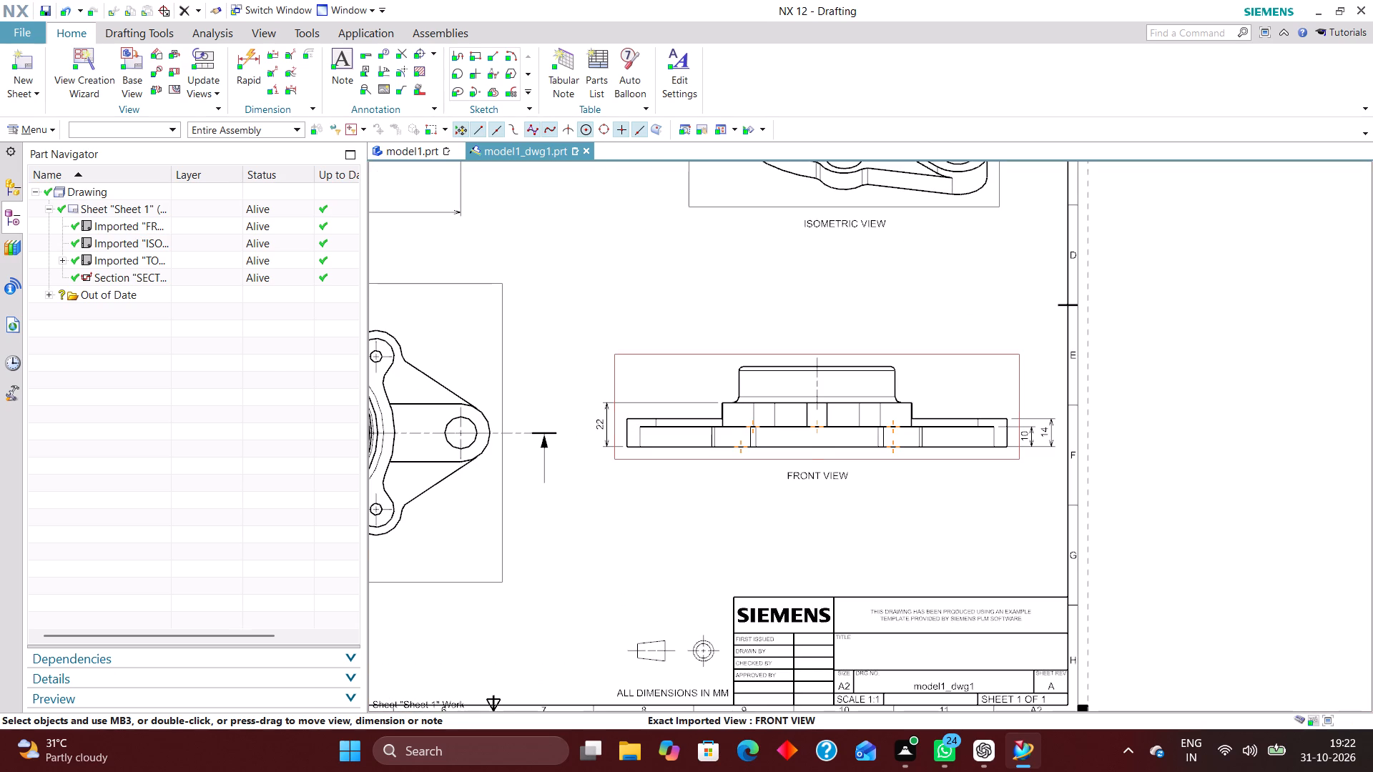
click(256, 55)
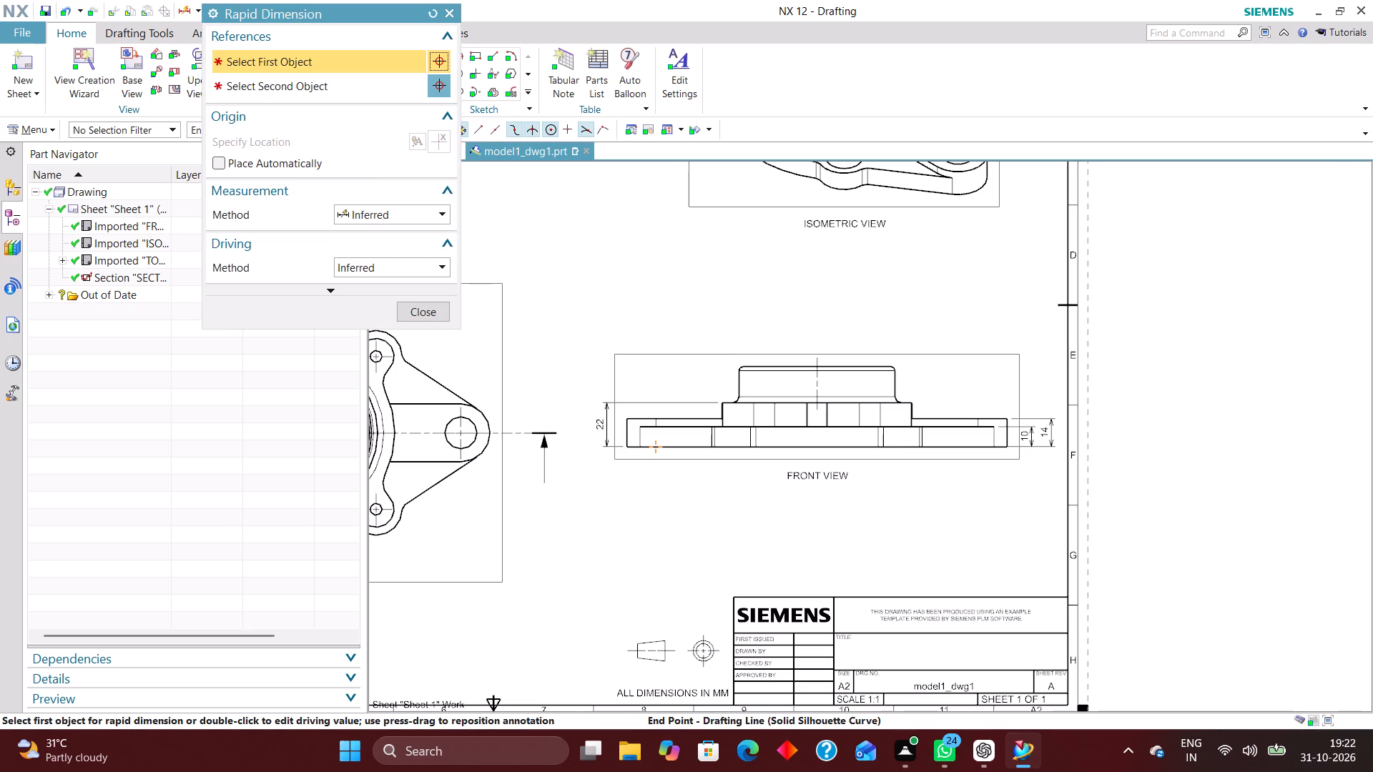
scroll(616, 460, up, 2)
click(630, 441)
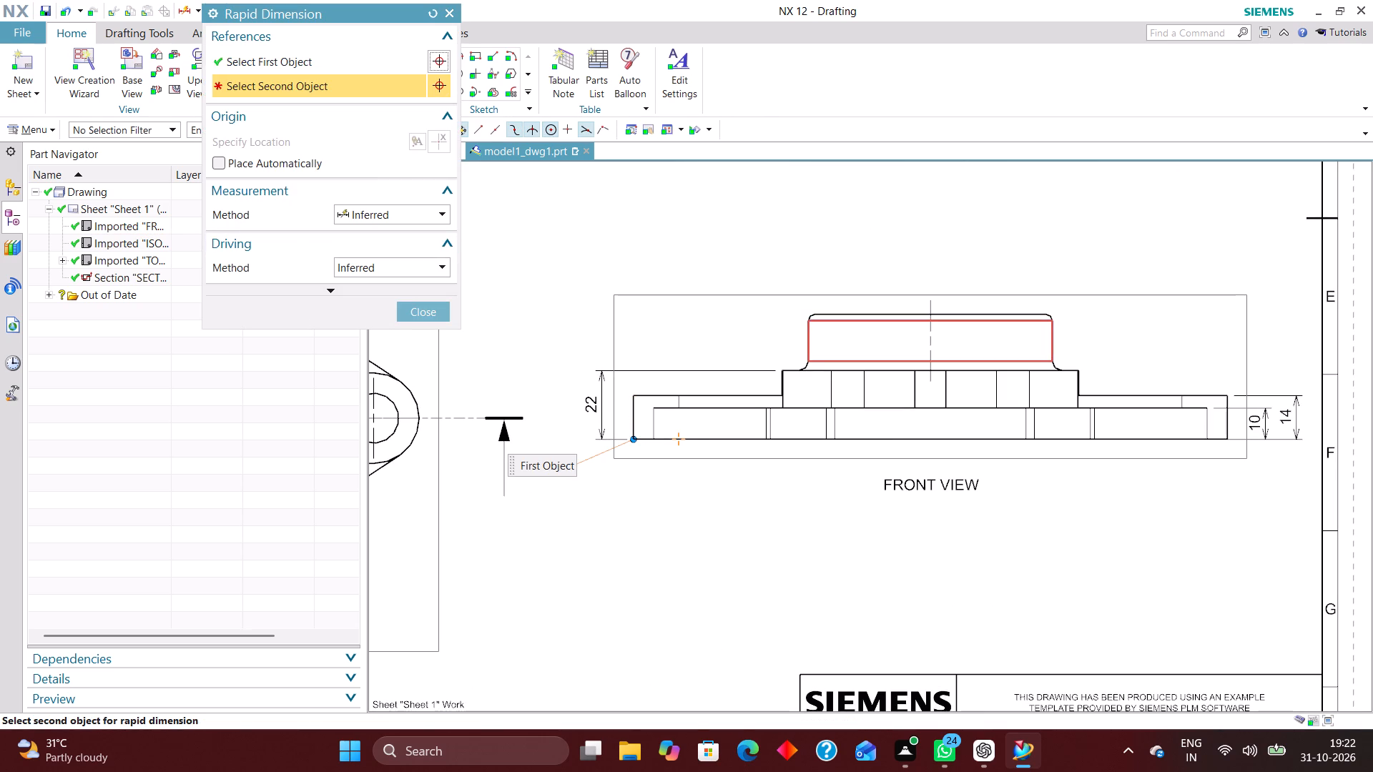
click(815, 314)
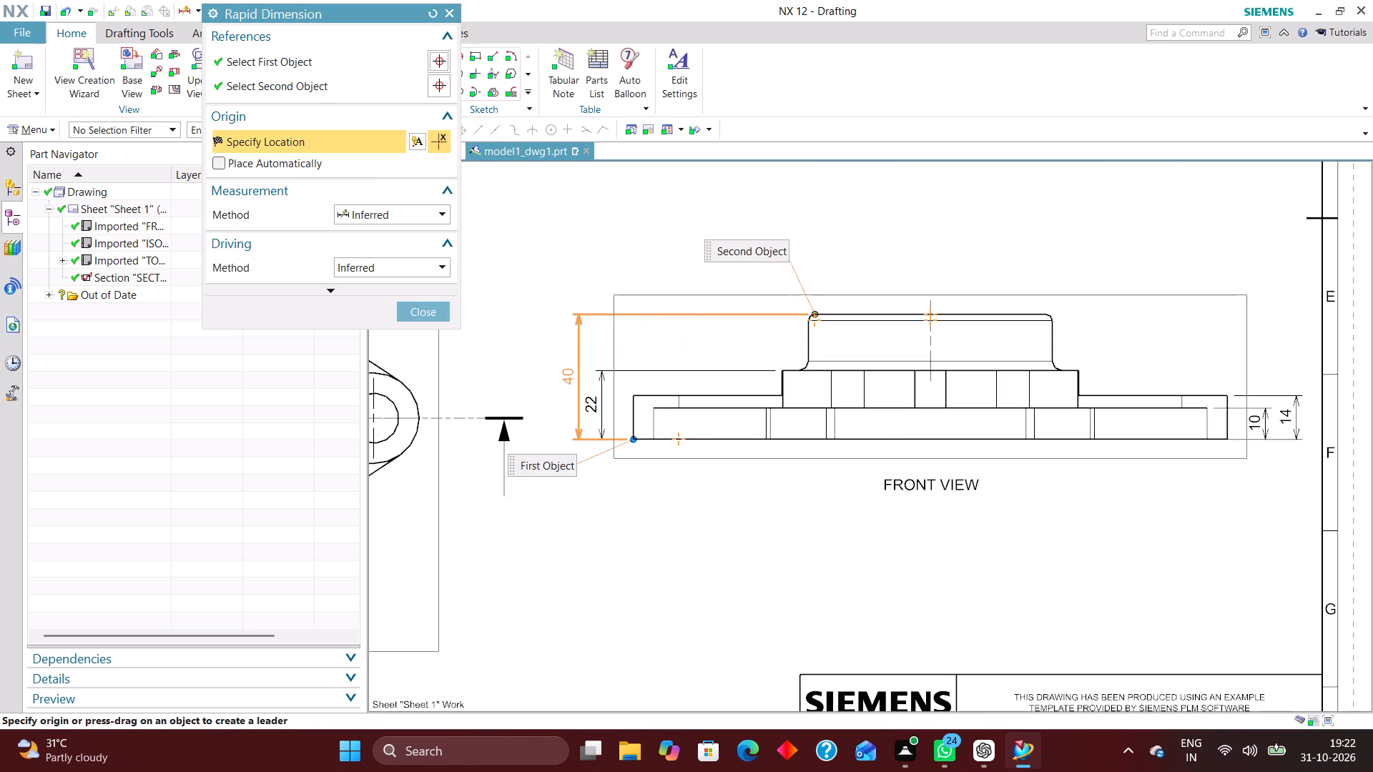
click(553, 385)
click(425, 310)
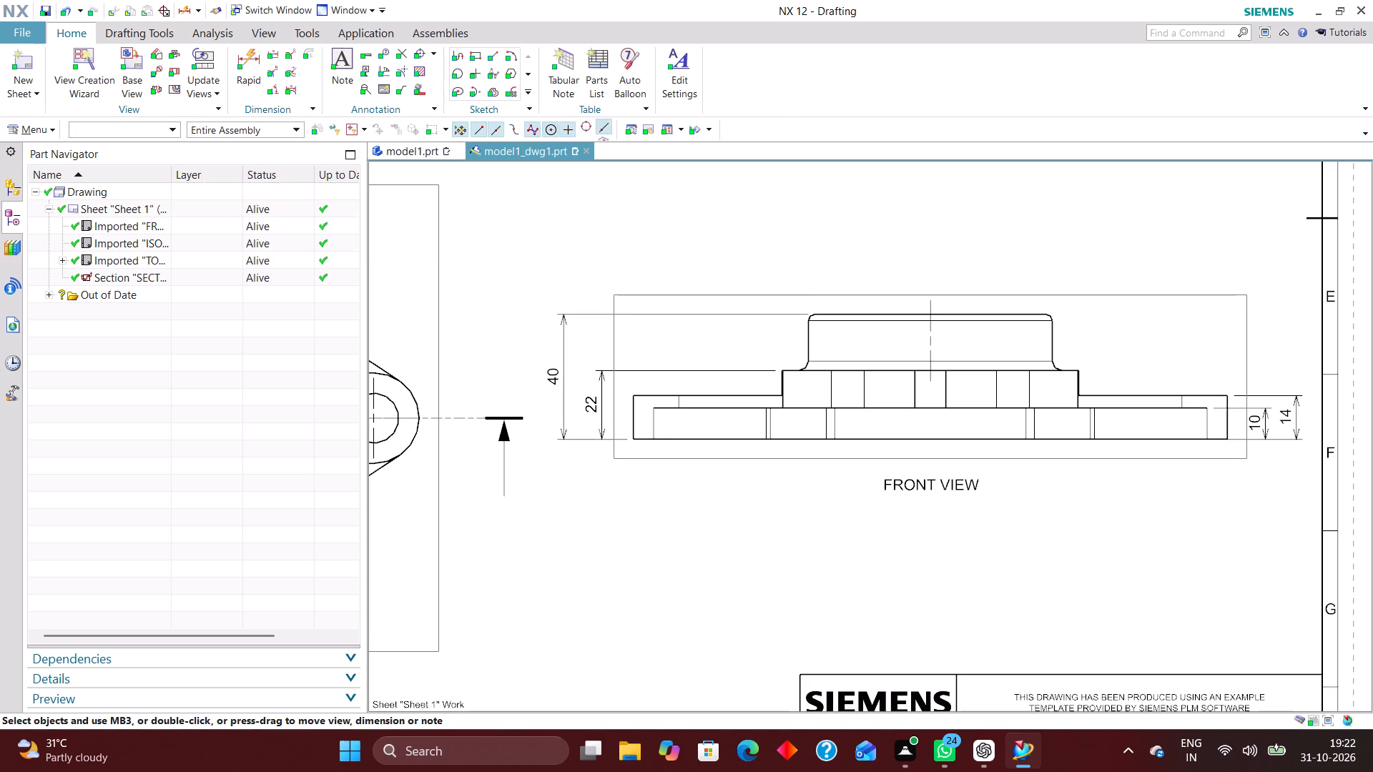
Review the whole sheet and the top view for features that still need dimensions.
scroll(833, 434, down, 3)
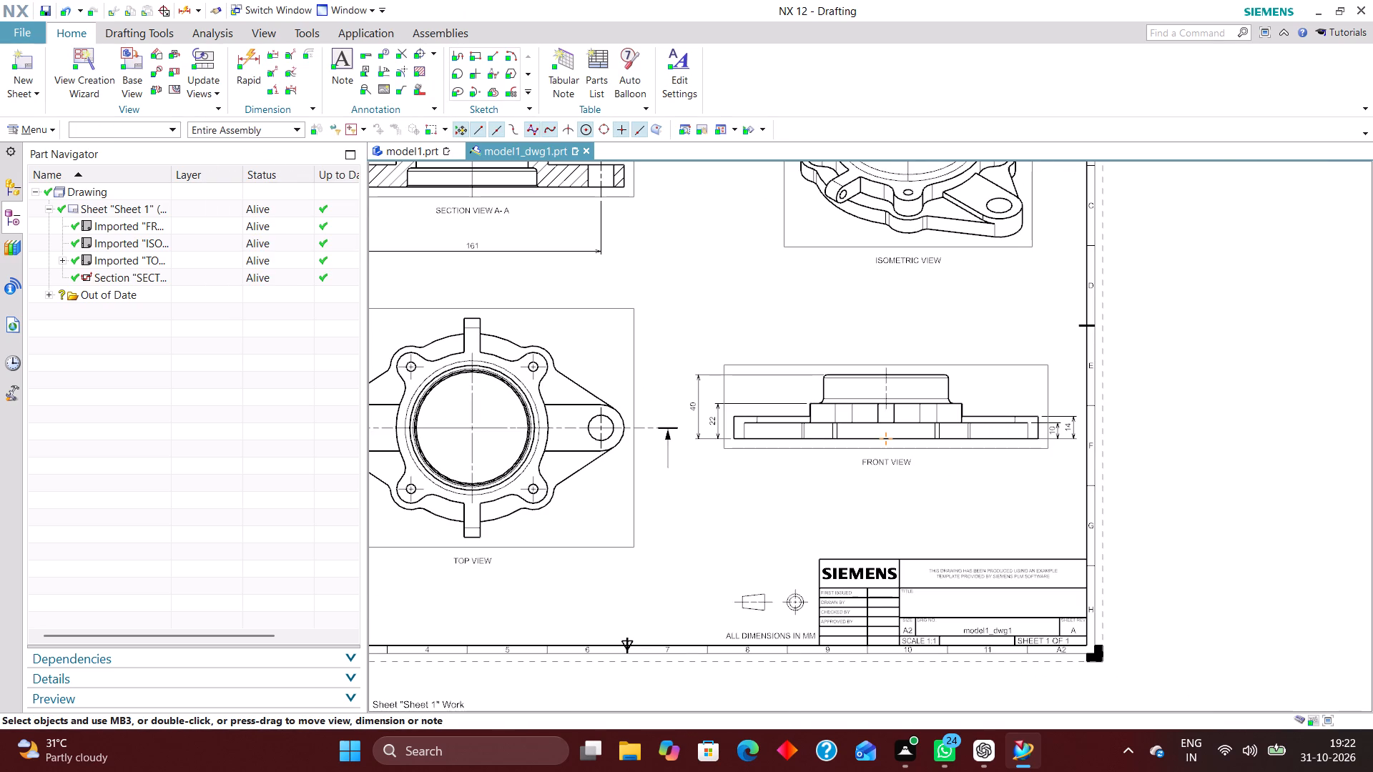
scroll(732, 393, down, 2)
scroll(706, 341, up, 2)
right_drag(726, 282, 690, 324)
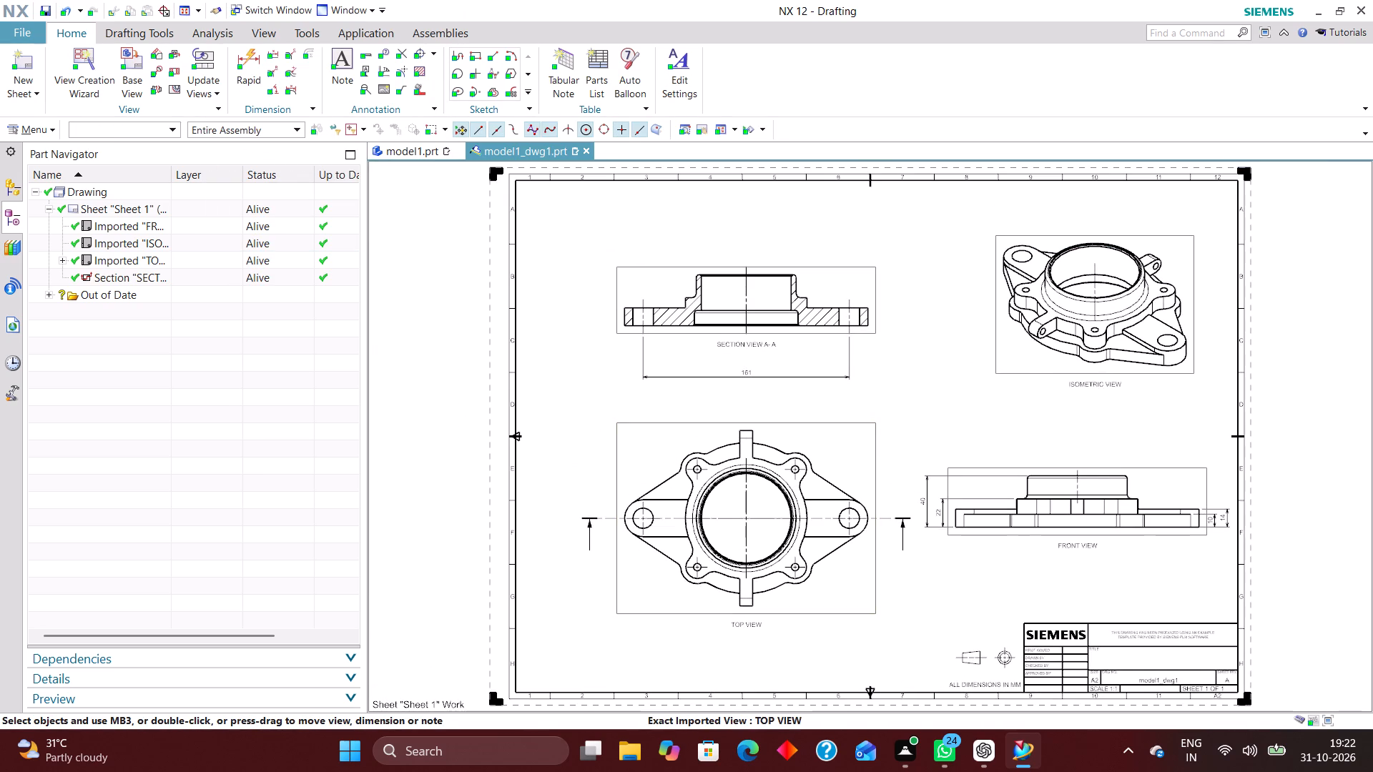
scroll(663, 398, down, 1)
scroll(865, 510, up, 3)
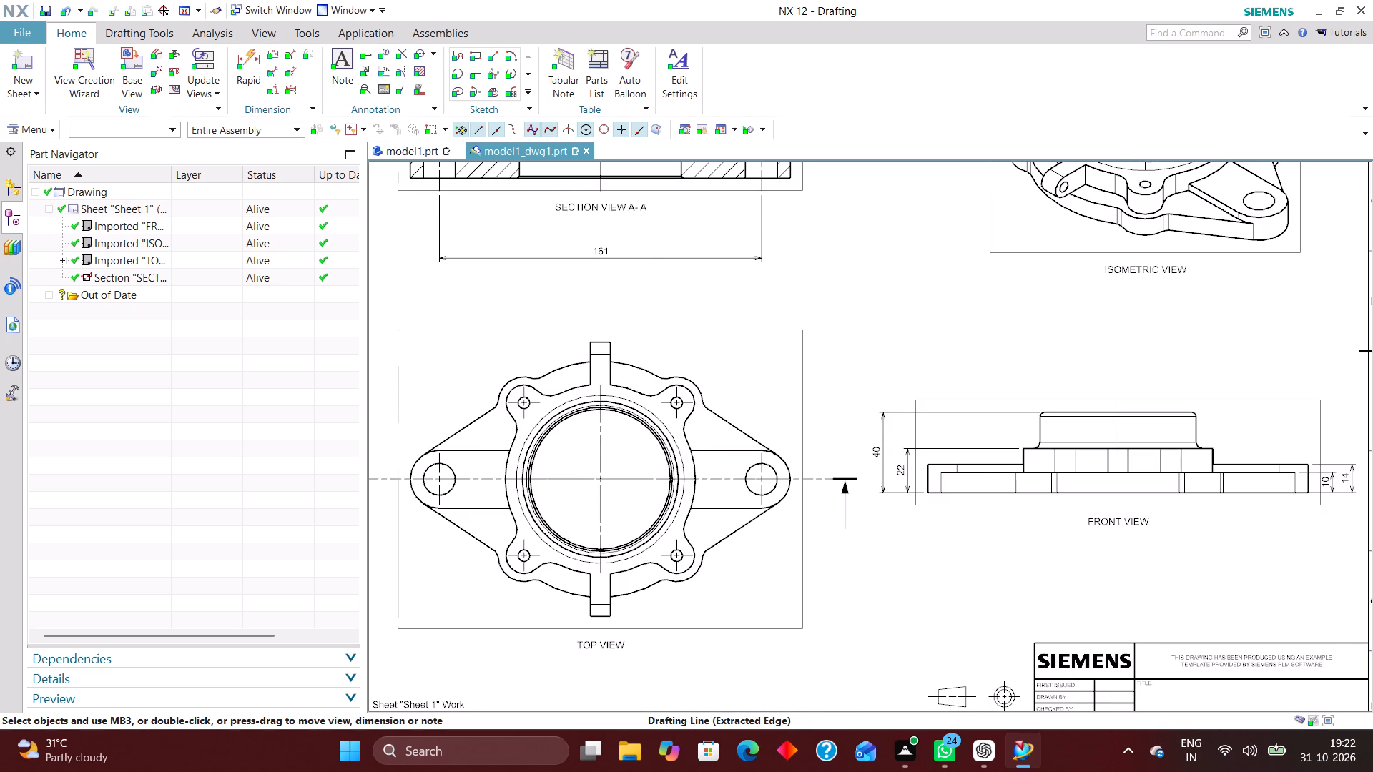
scroll(749, 470, down, 1)
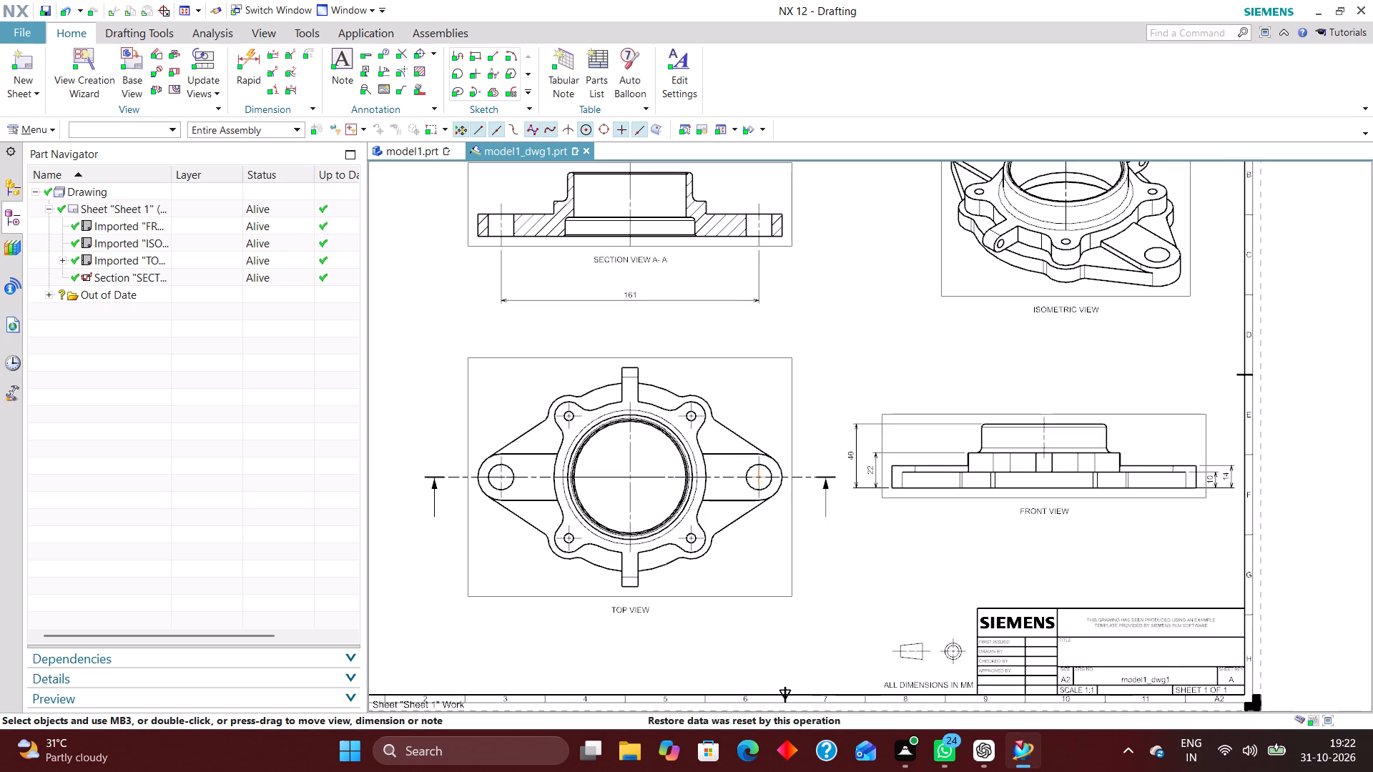
scroll(742, 530, down, 2)
scroll(770, 451, up, 2)
right_drag(854, 324, 822, 360)
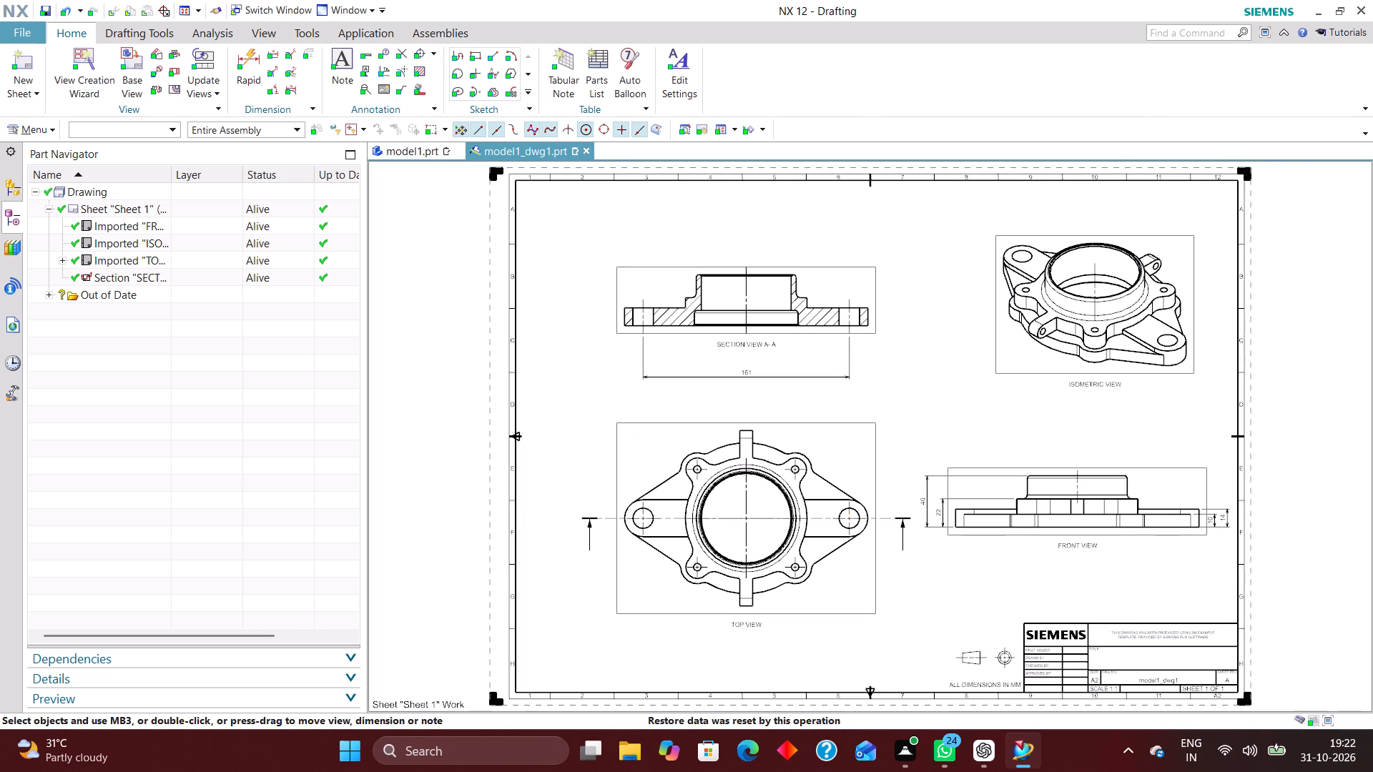
Dimension the depth of the lower recess in section view A-A from the base to the recess ceiling, placing it right of the view.
click(242, 57)
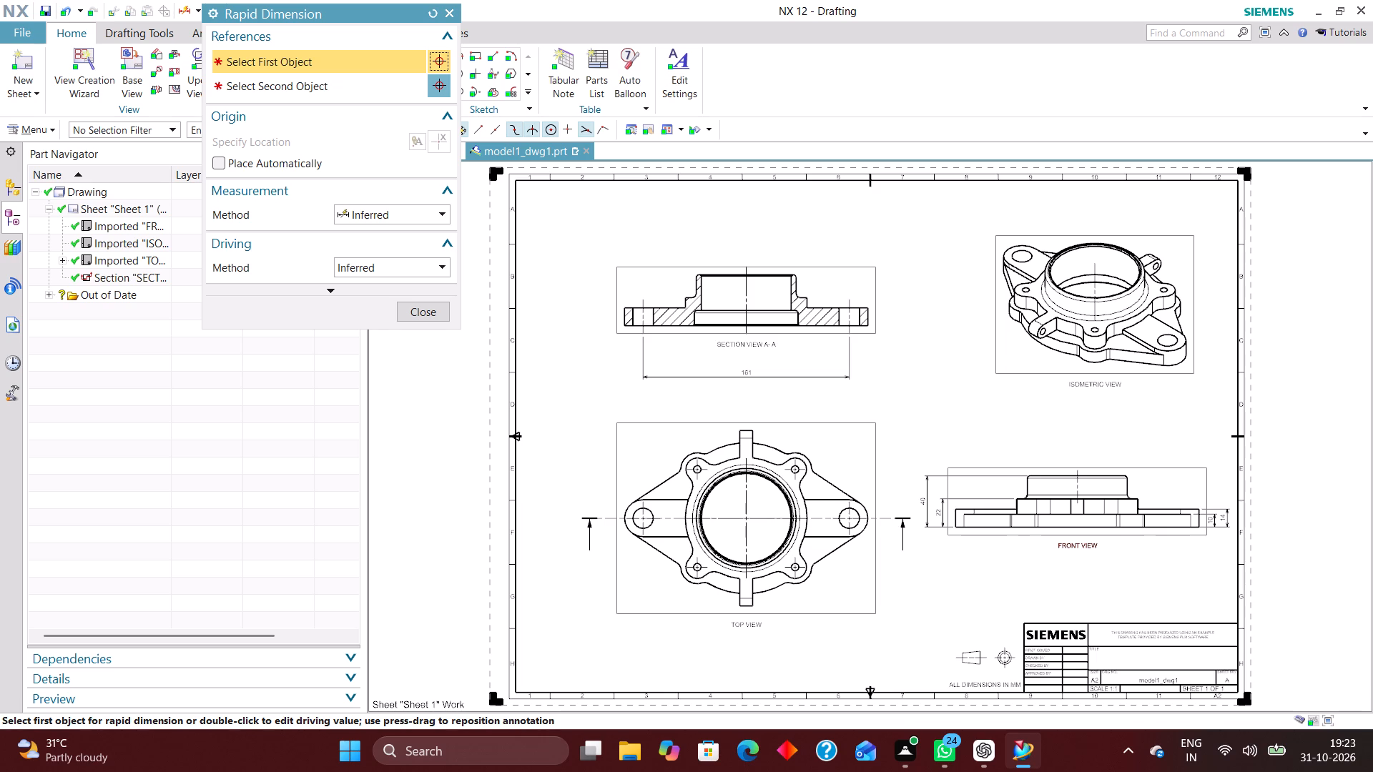
scroll(825, 304, up, 4)
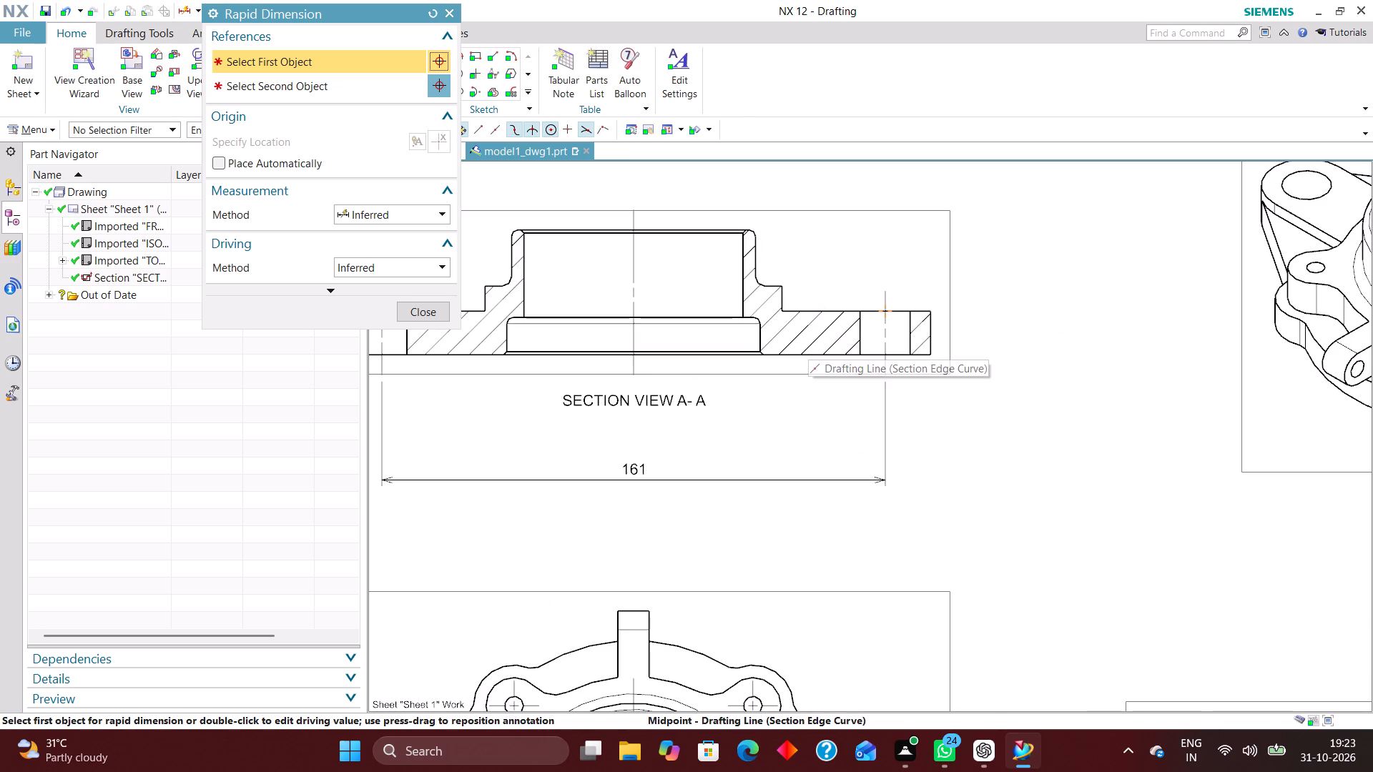
scroll(773, 368, up, 3)
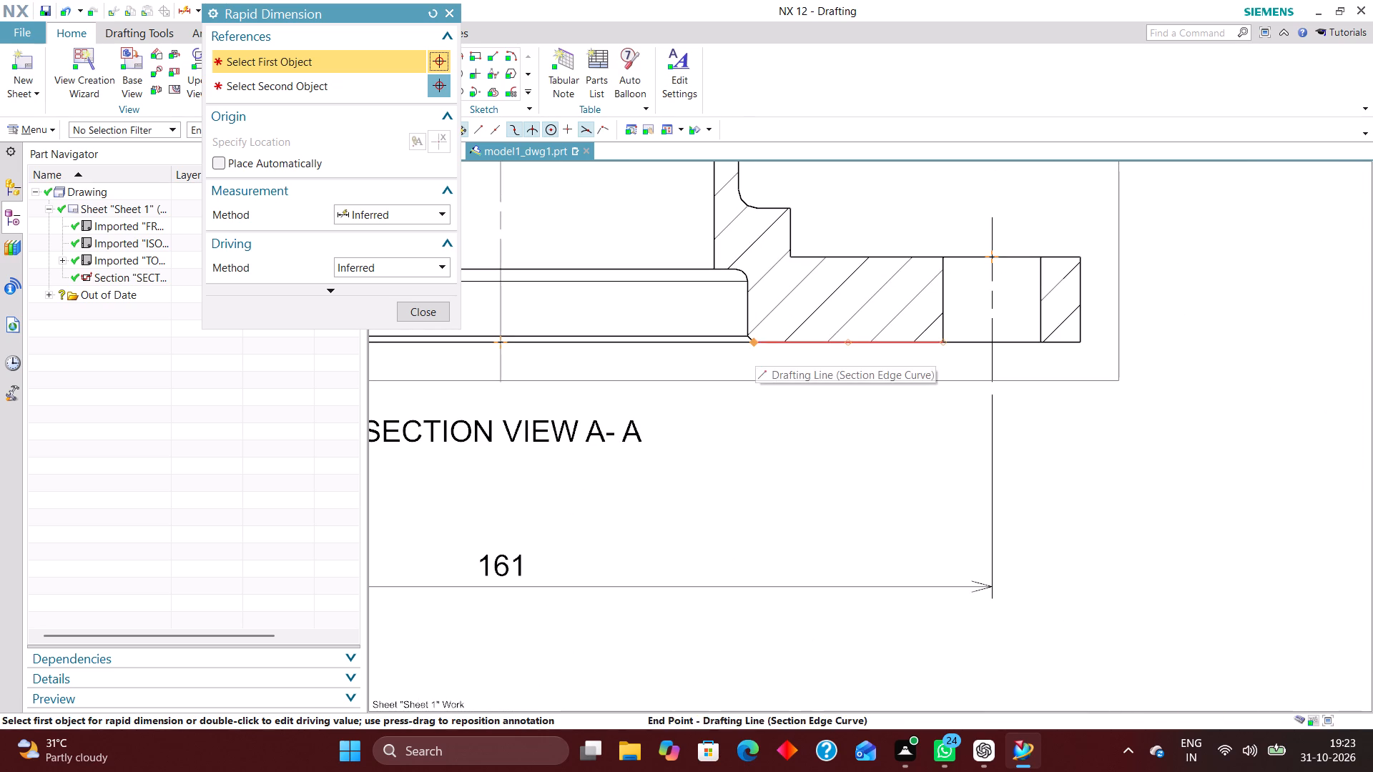
click(755, 346)
click(734, 266)
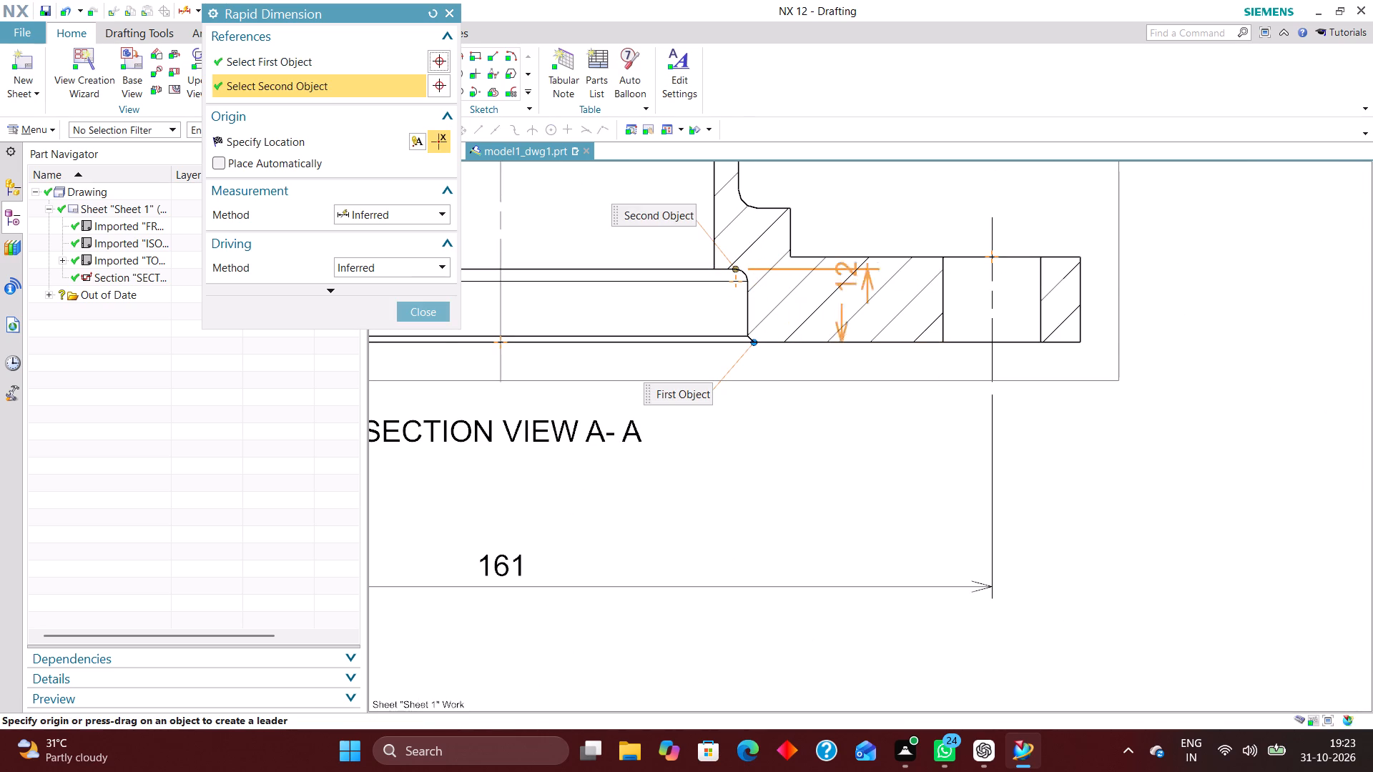
click(1232, 308)
Dimension the width across the boss bore's chamfered top opening in section view A-A, placing it above the view.
scroll(1189, 426, down, 3)
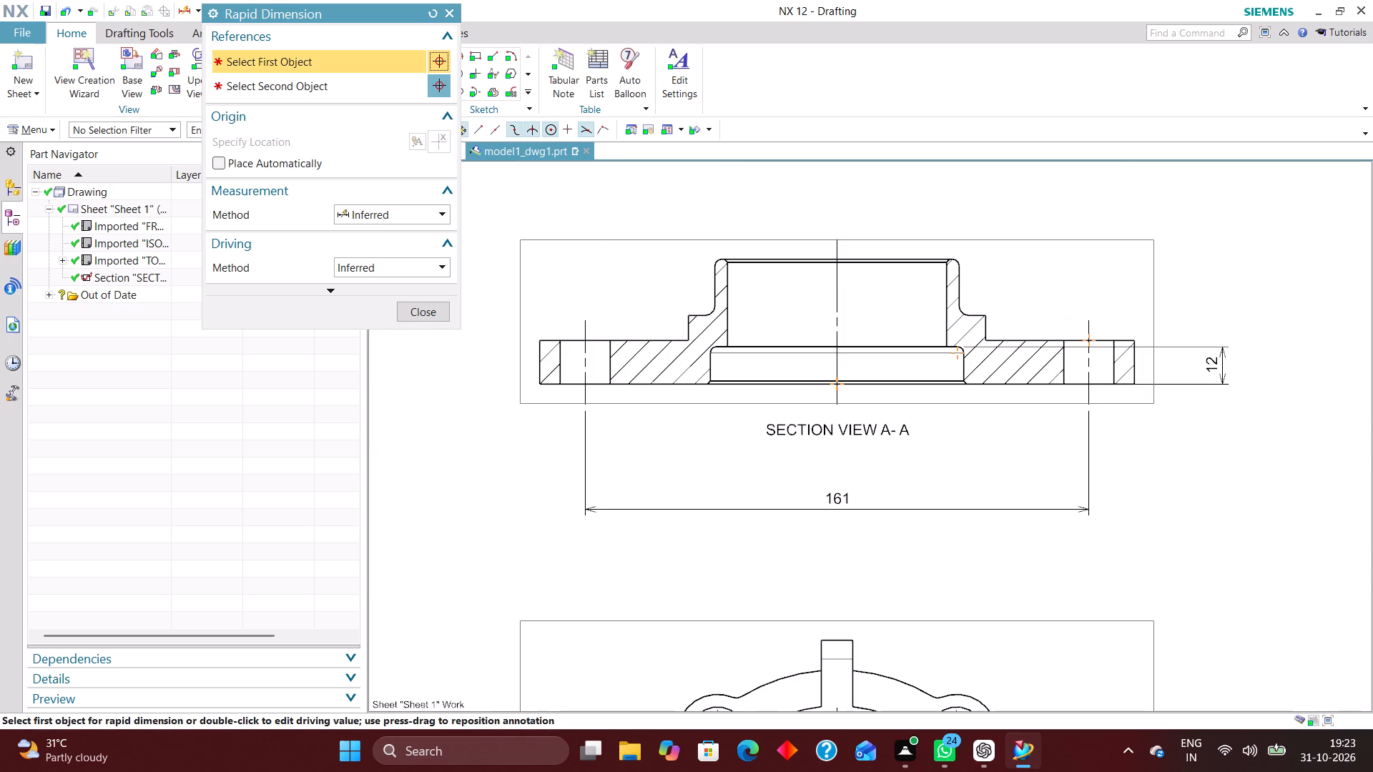
scroll(1135, 434, down, 1)
scroll(1007, 375, up, 2)
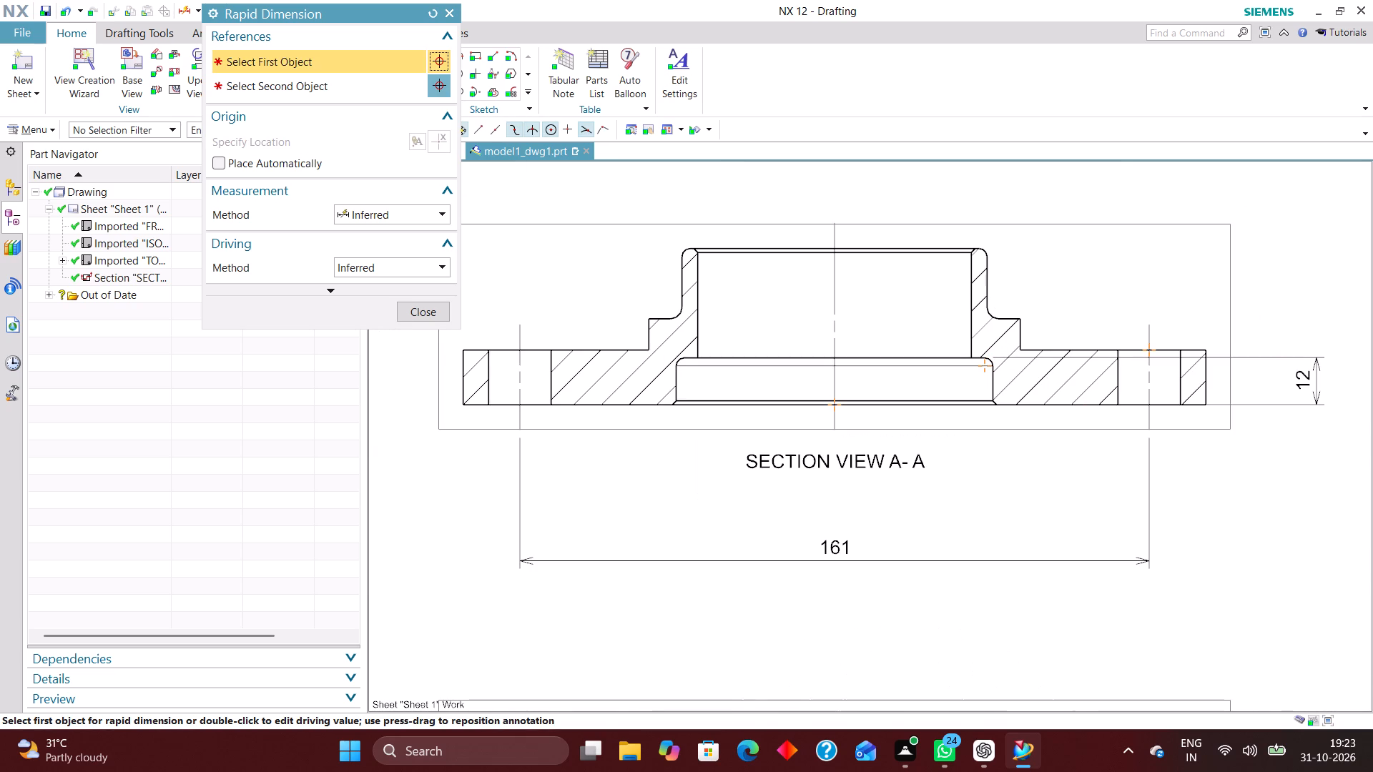
scroll(1008, 429, down, 1)
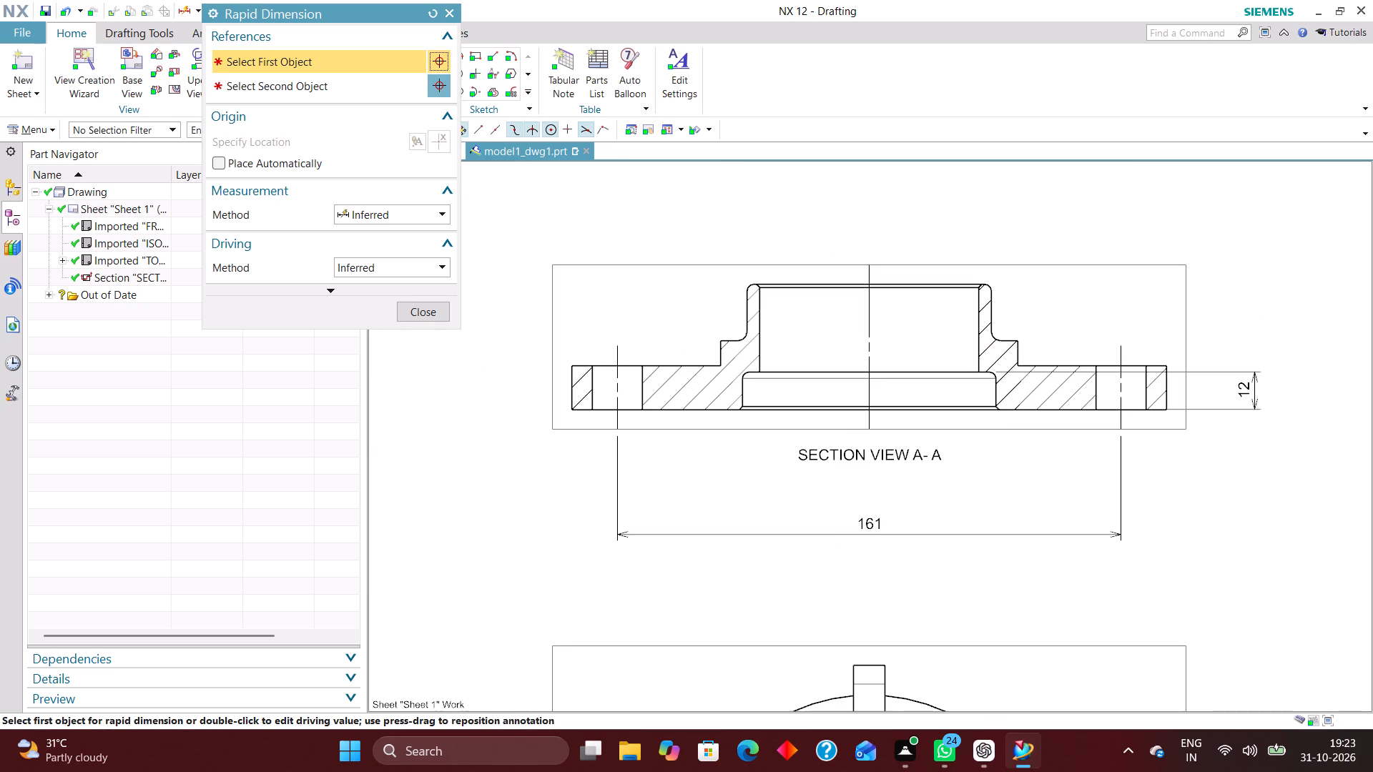
scroll(757, 289, up, 3)
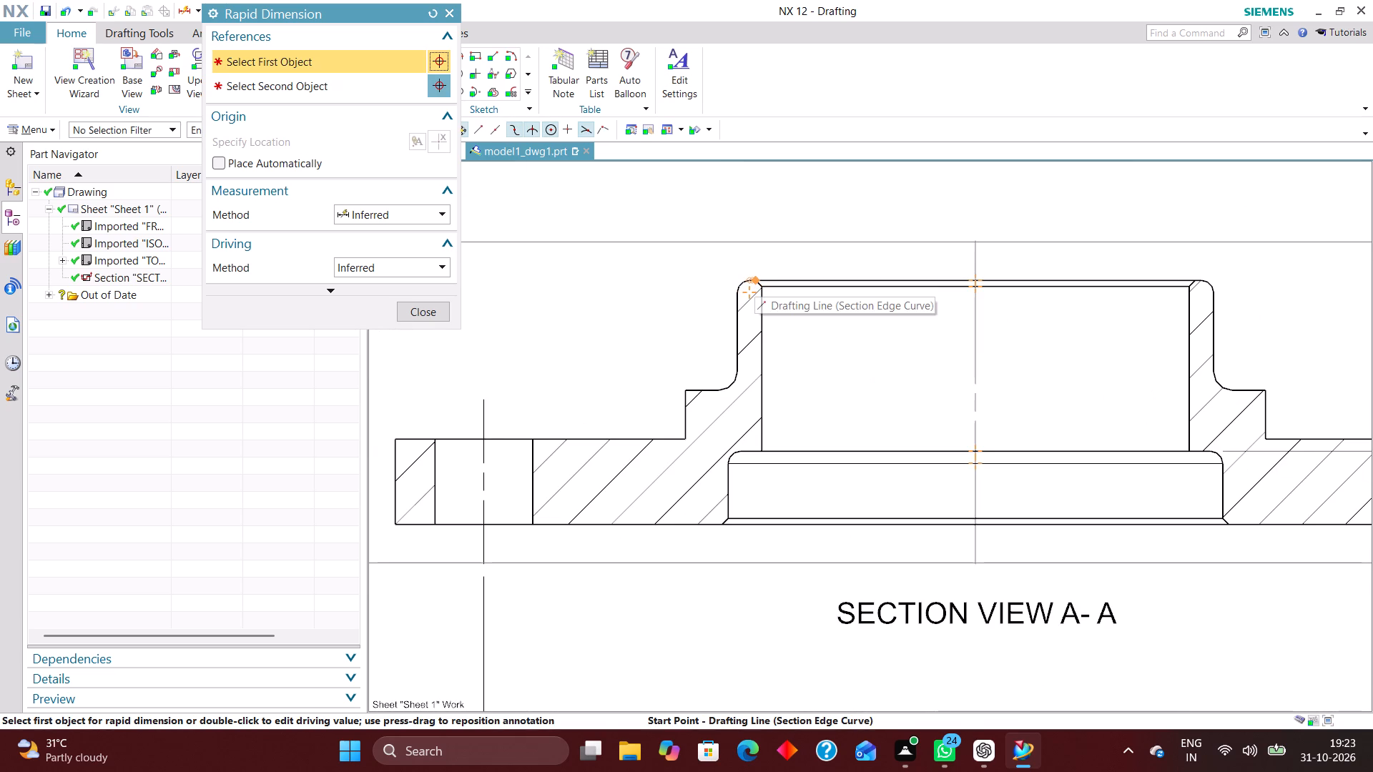
click(754, 277)
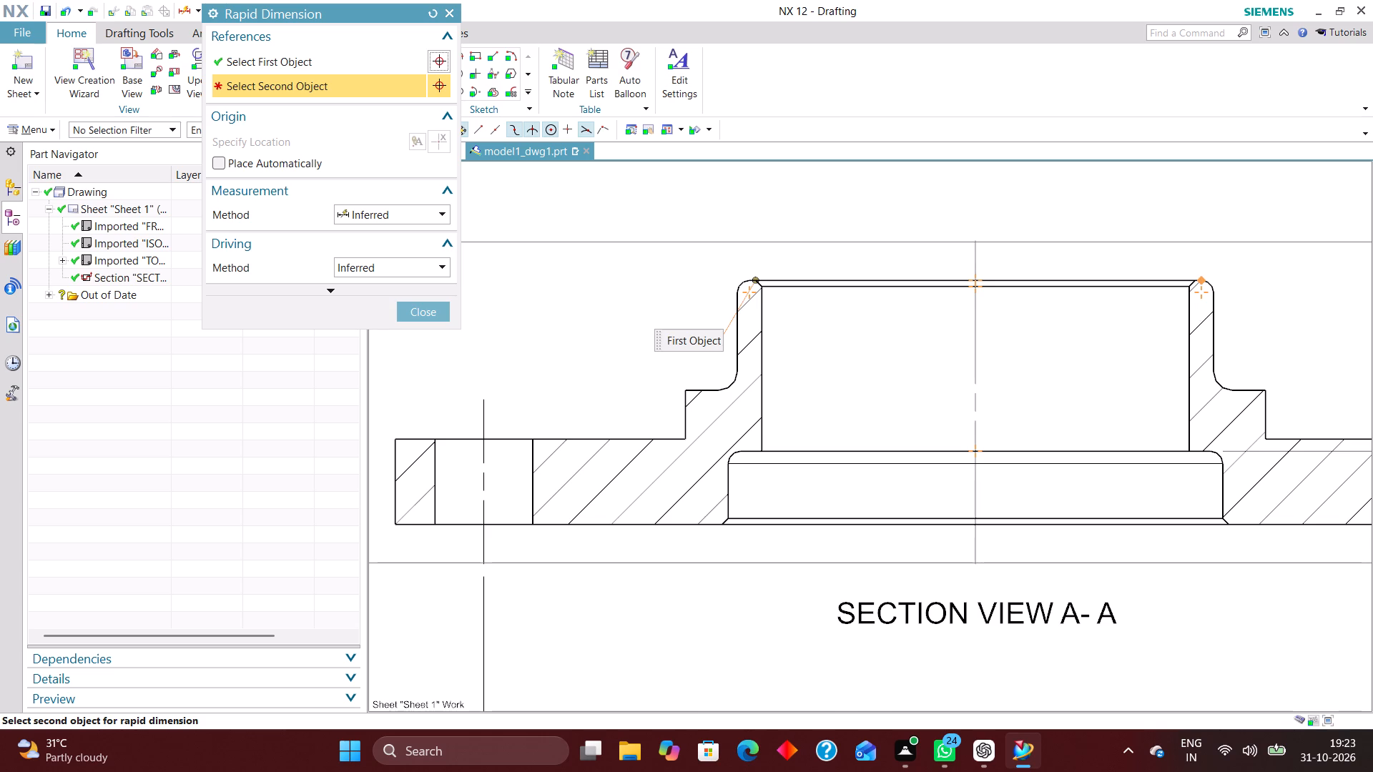
click(1197, 279)
scroll(1007, 330, down, 3)
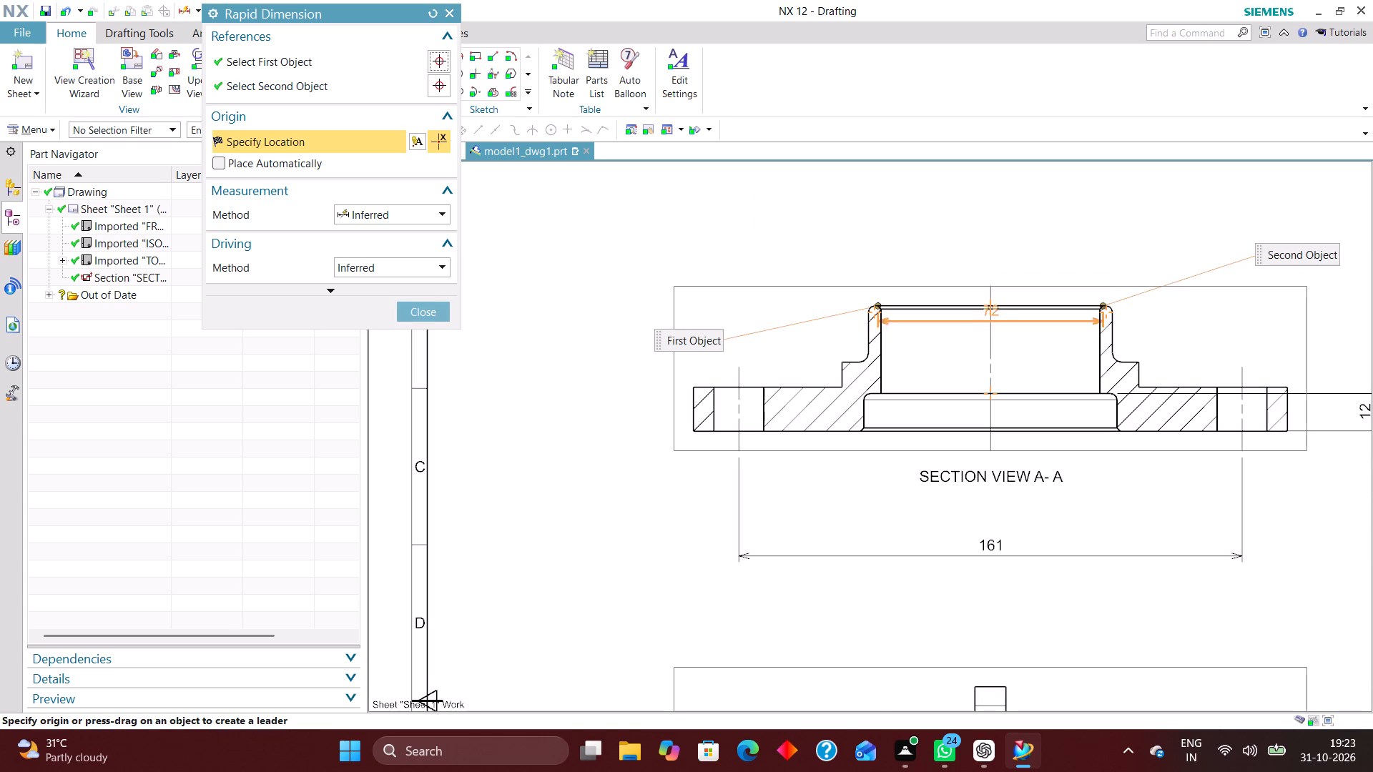
click(998, 215)
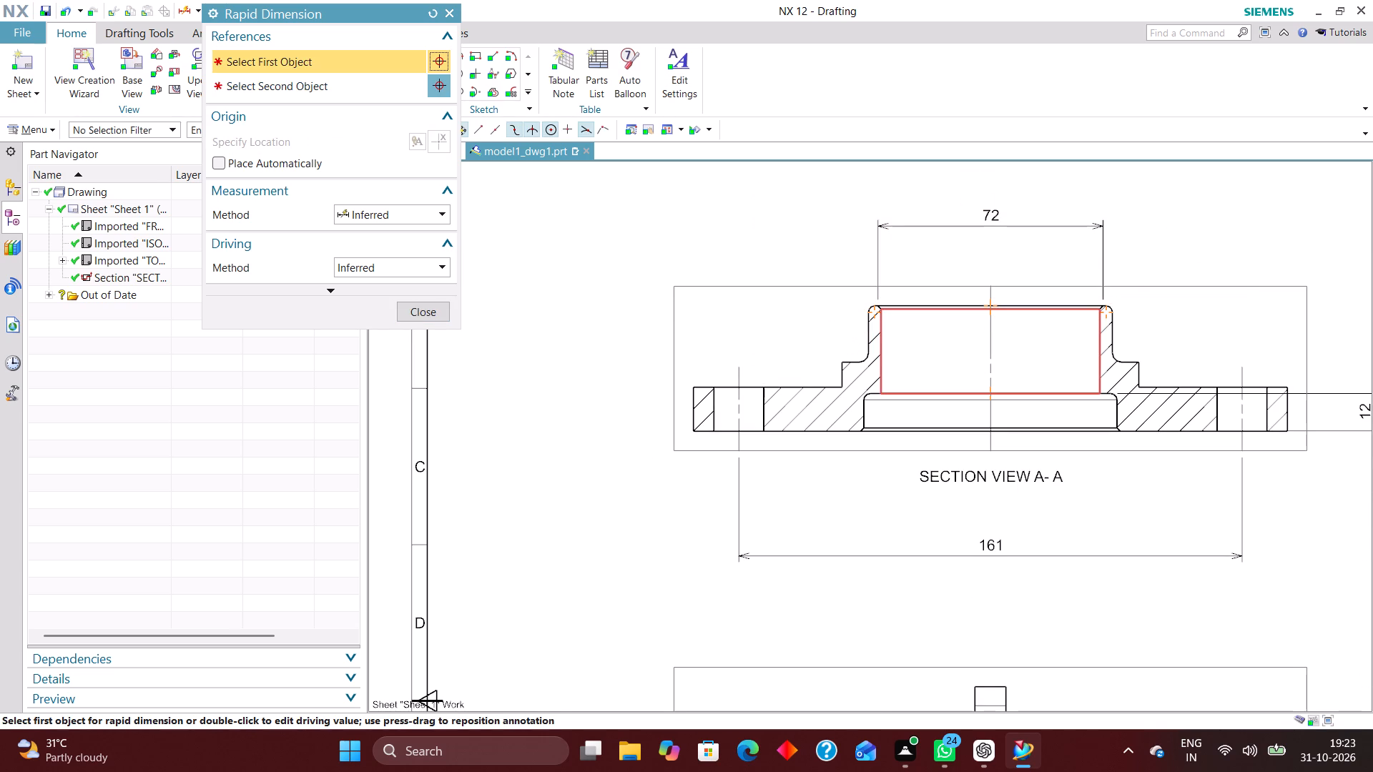
Dimension the width of the lower recess in section view A-A, placing it between the view label and the 161 dimension.
scroll(915, 339, up, 3)
scroll(900, 277, down, 2)
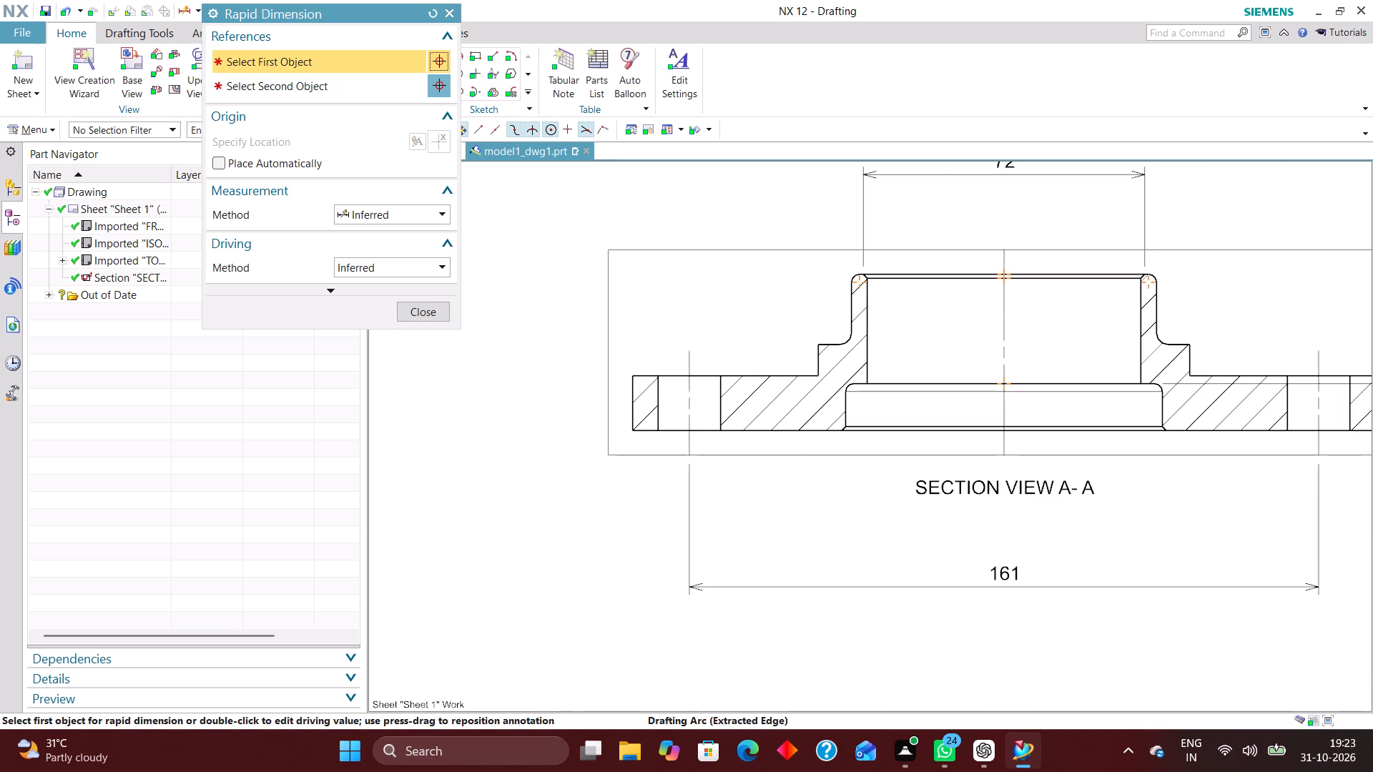
scroll(884, 431, up, 4)
scroll(772, 386, down, 2)
scroll(784, 420, up, 5)
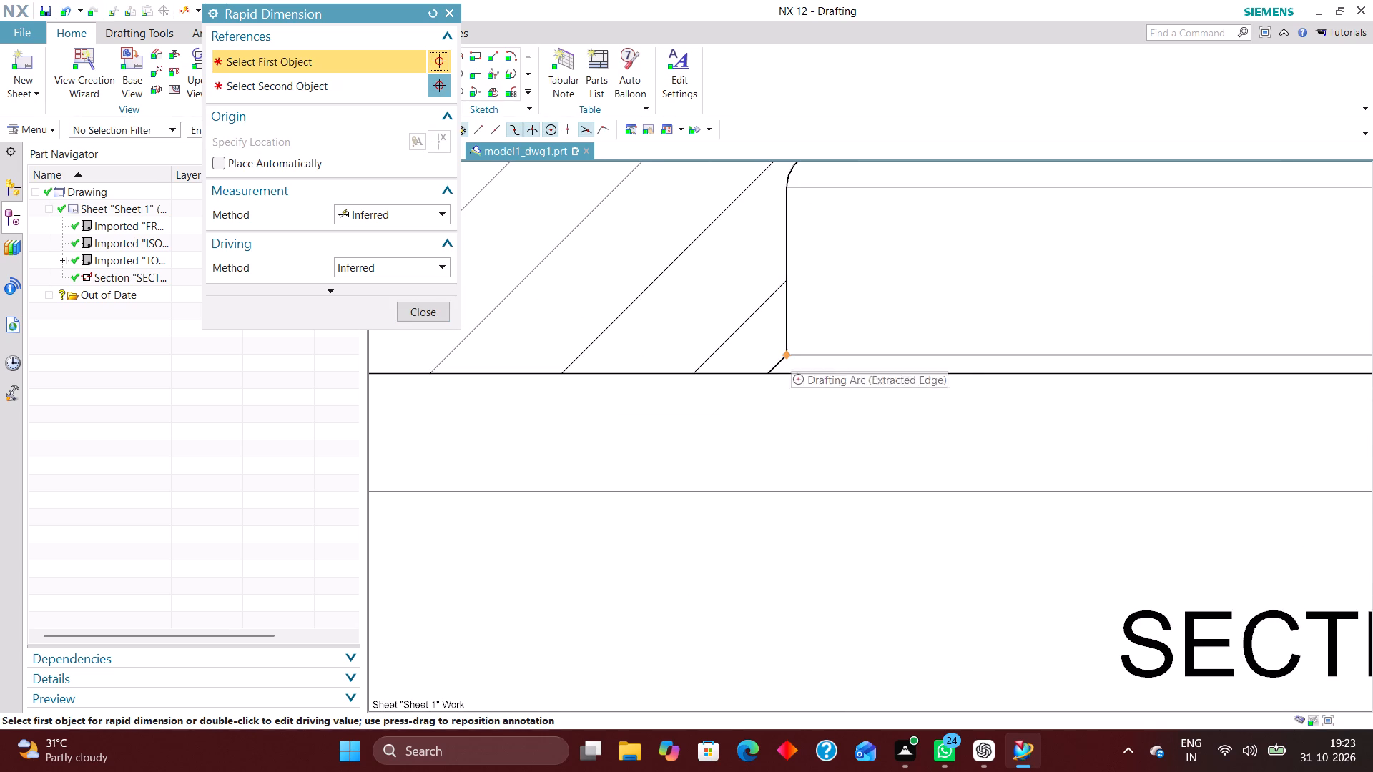
click(790, 352)
scroll(747, 395, down, 4)
scroll(903, 401, down, 2)
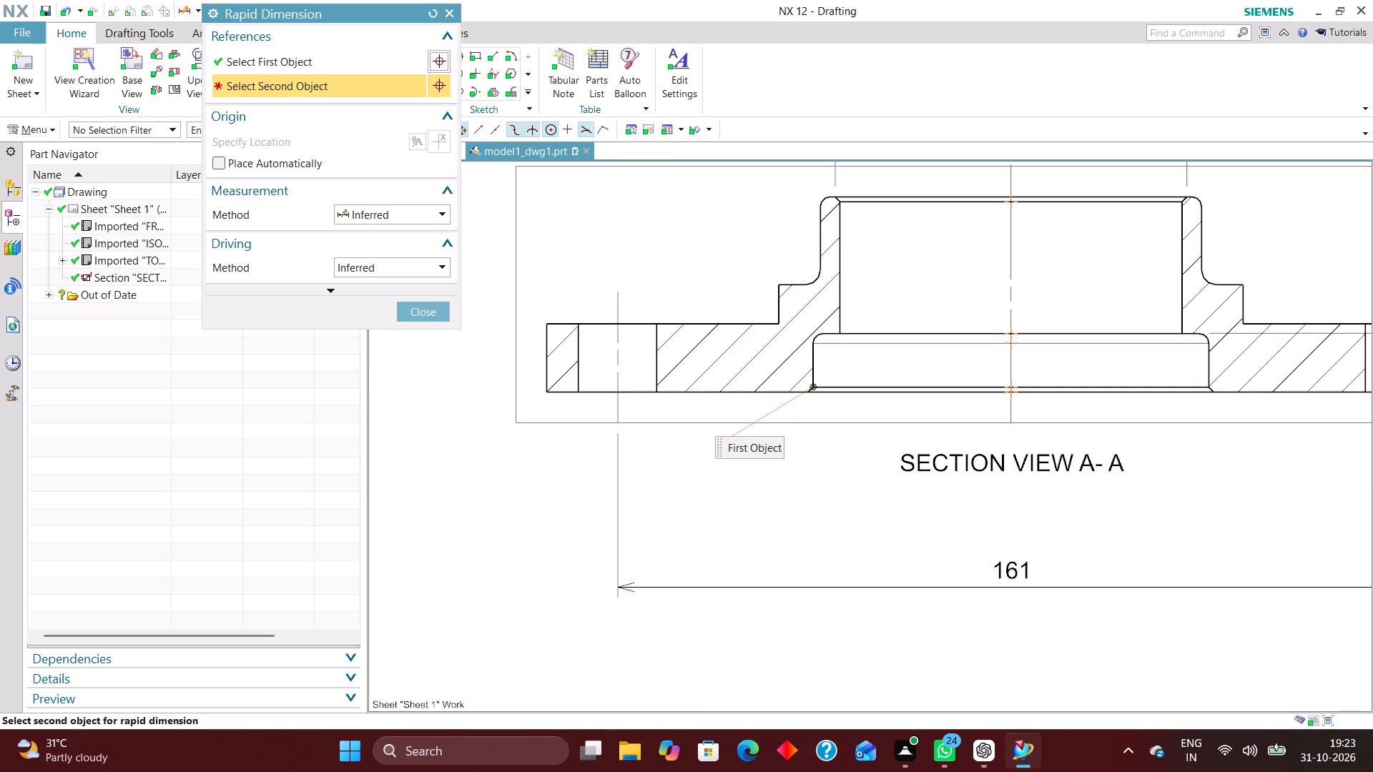
click(1209, 387)
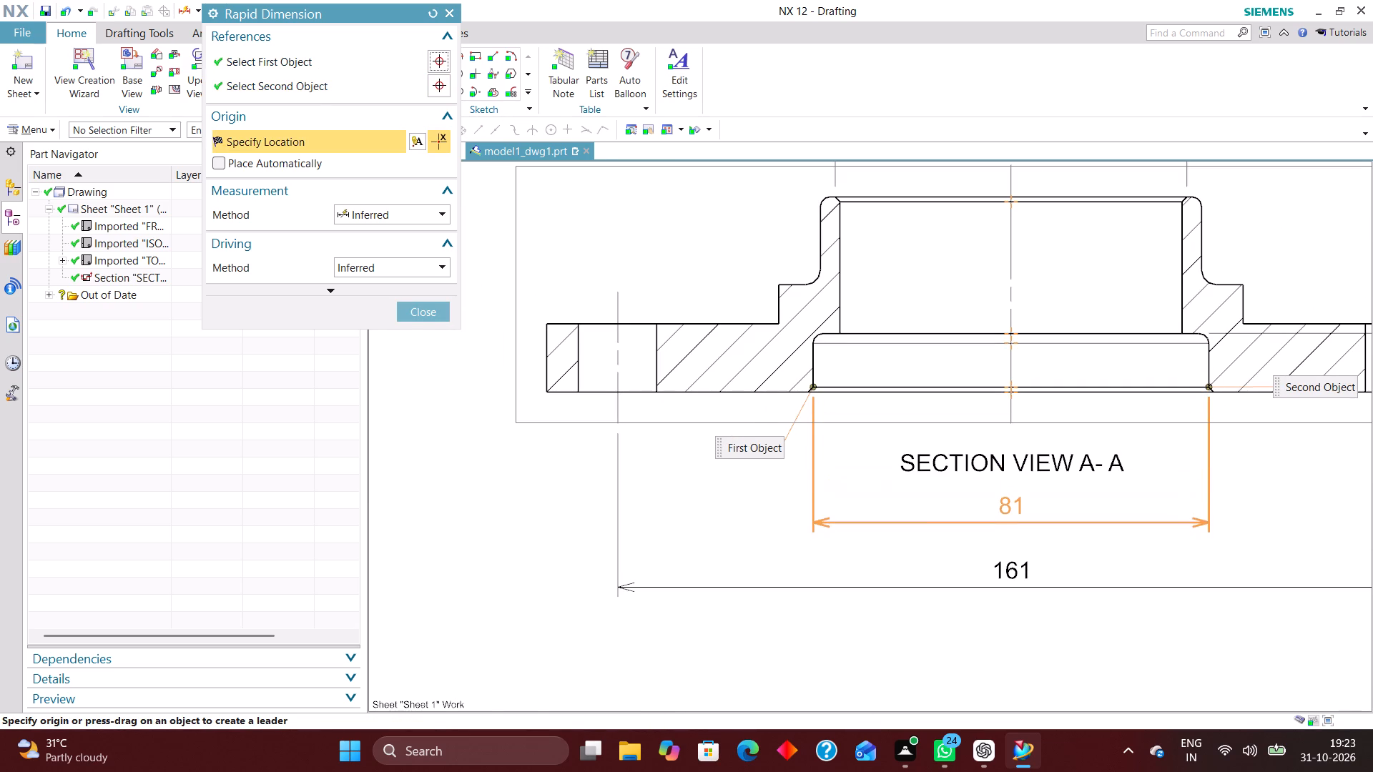
click(1020, 505)
Review the section, front and top views for features that still lack dimensions.
scroll(953, 549, down, 2)
scroll(988, 445, up, 2)
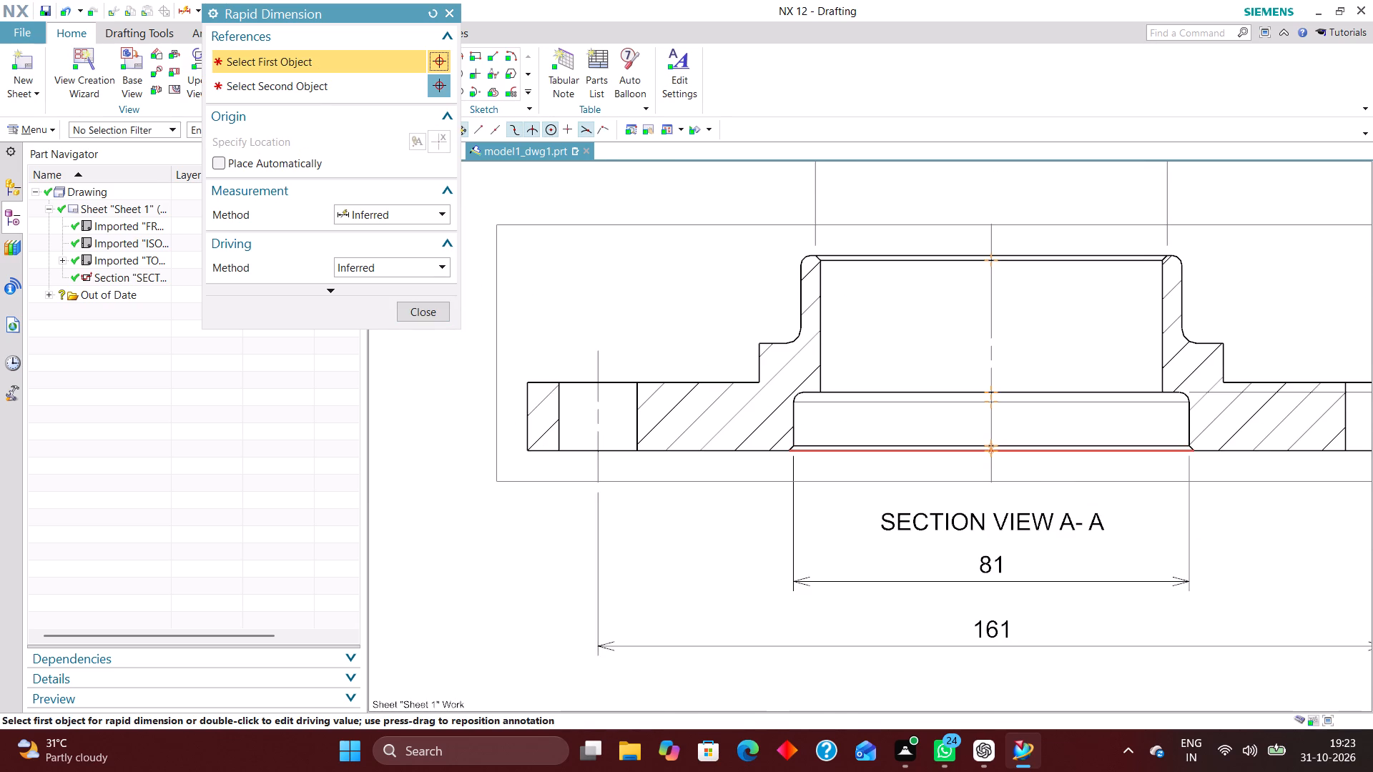
scroll(1018, 461, down, 2)
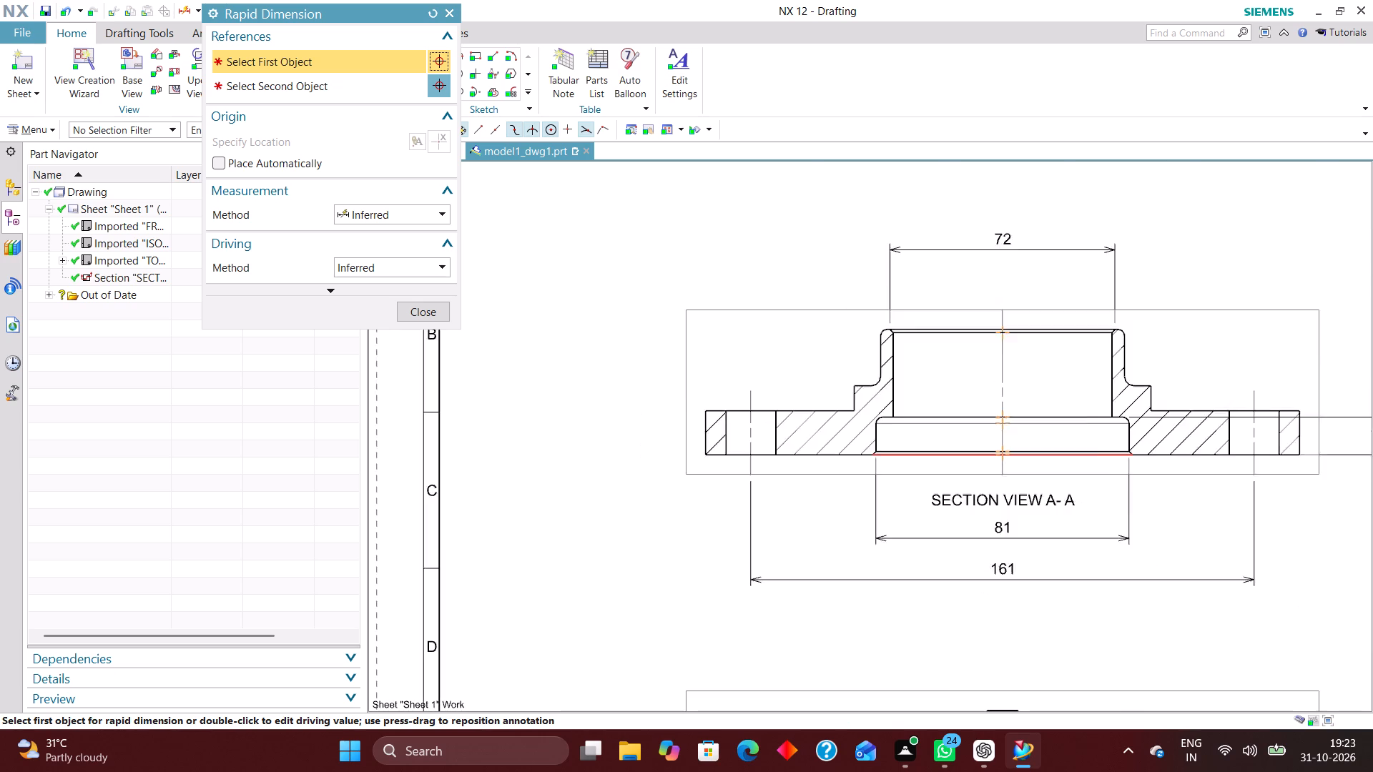
scroll(1028, 462, down, 1)
scroll(749, 387, down, 5)
scroll(1040, 547, up, 5)
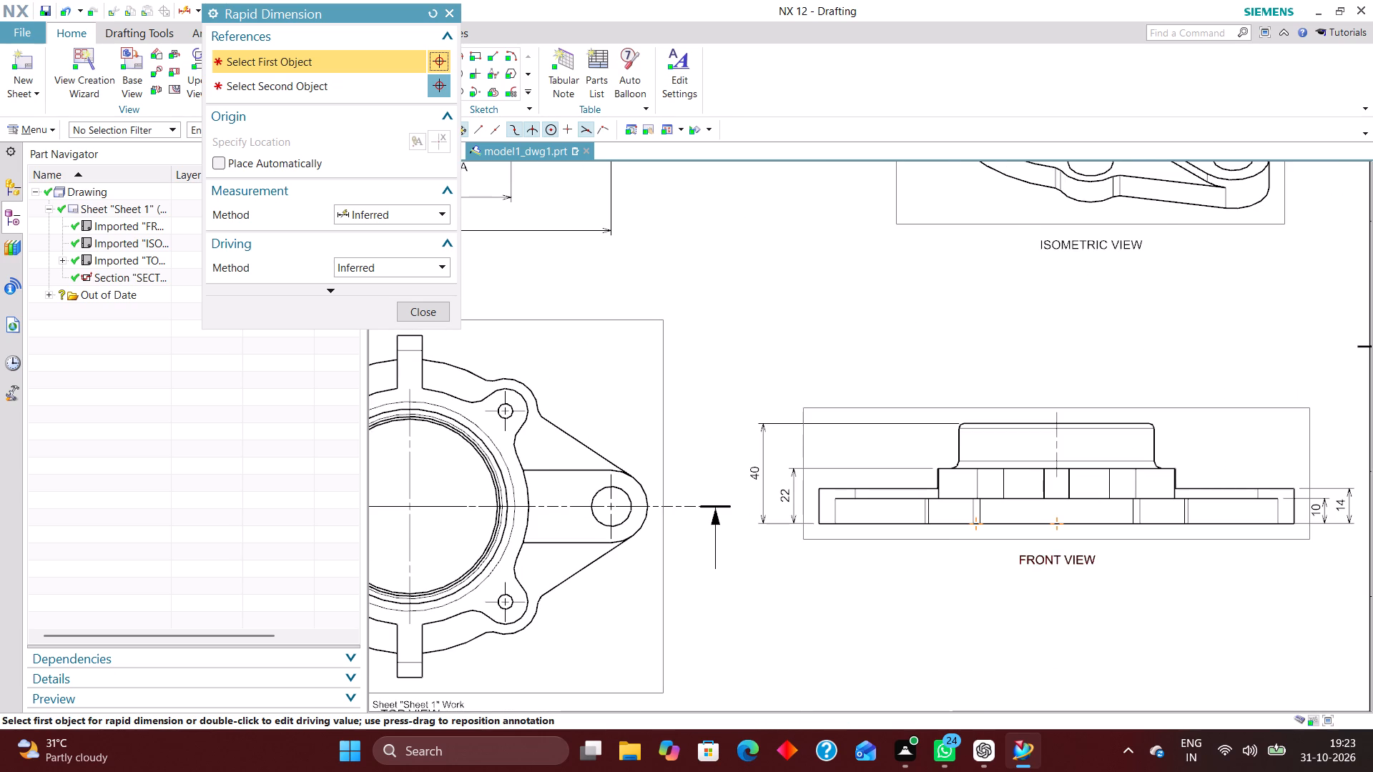
scroll(1137, 583, down, 2)
scroll(1247, 547, up, 4)
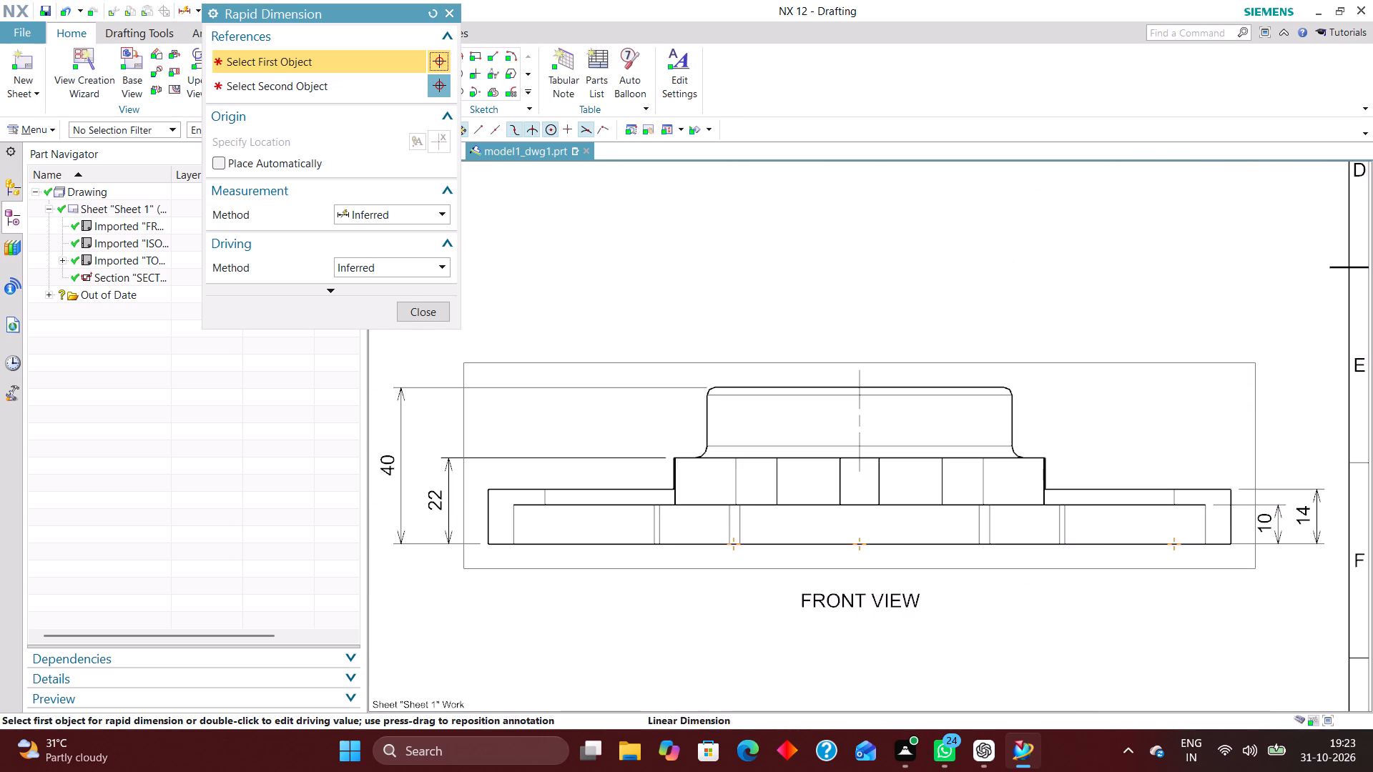
scroll(1250, 565, down, 2)
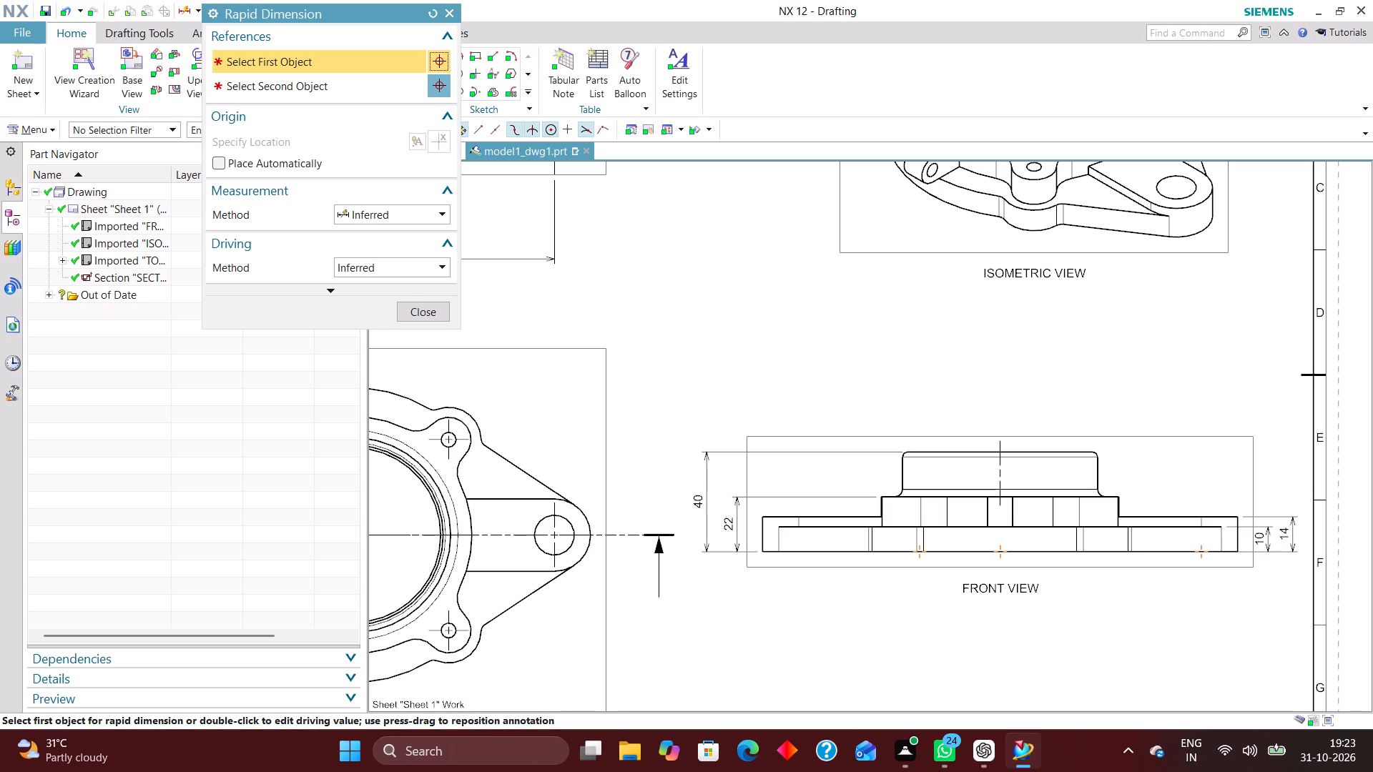
scroll(1232, 574, down, 2)
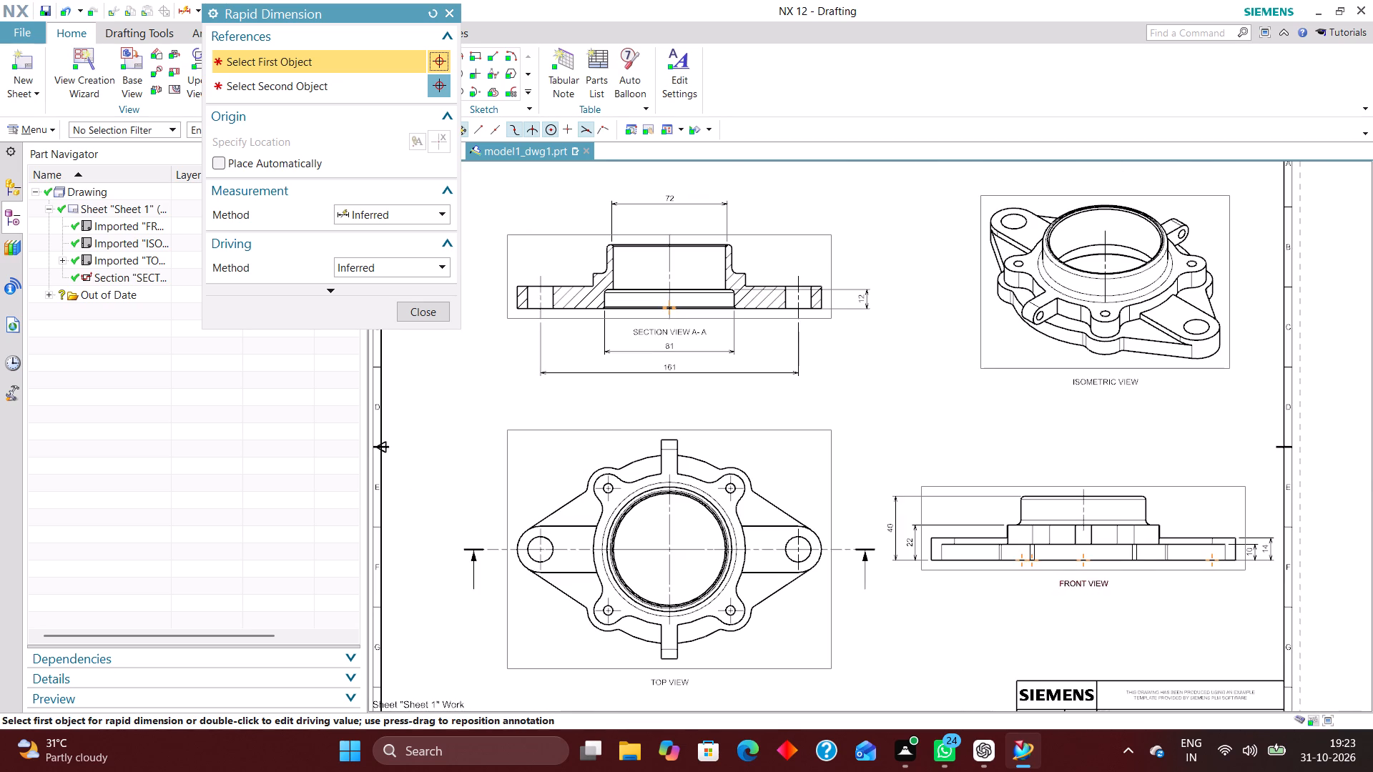
scroll(1112, 568, up, 6)
scroll(1044, 442, down, 5)
scroll(1103, 446, down, 2)
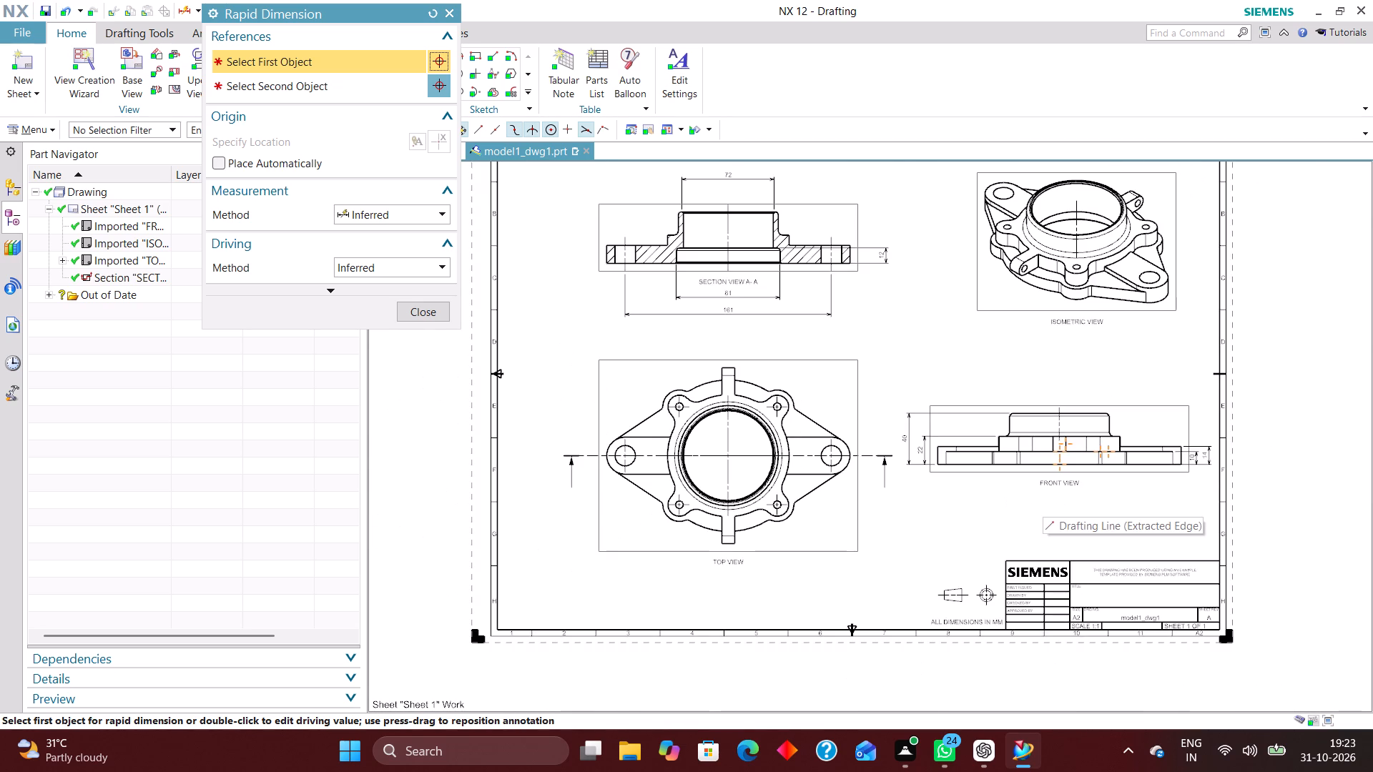
Dimension the width of the lower rectangular lug in the top view, placing it below the view label.
scroll(725, 550, up, 5)
click(714, 532)
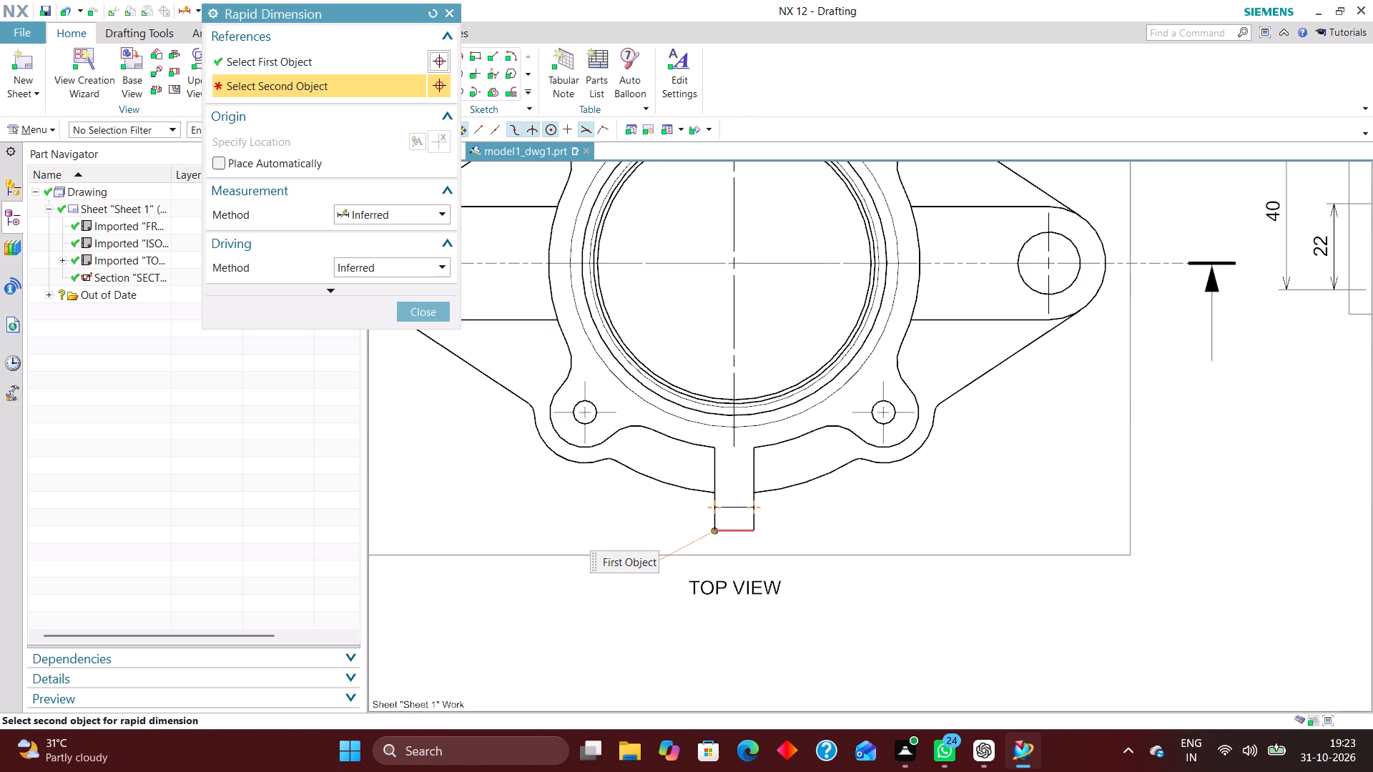
click(754, 533)
click(742, 628)
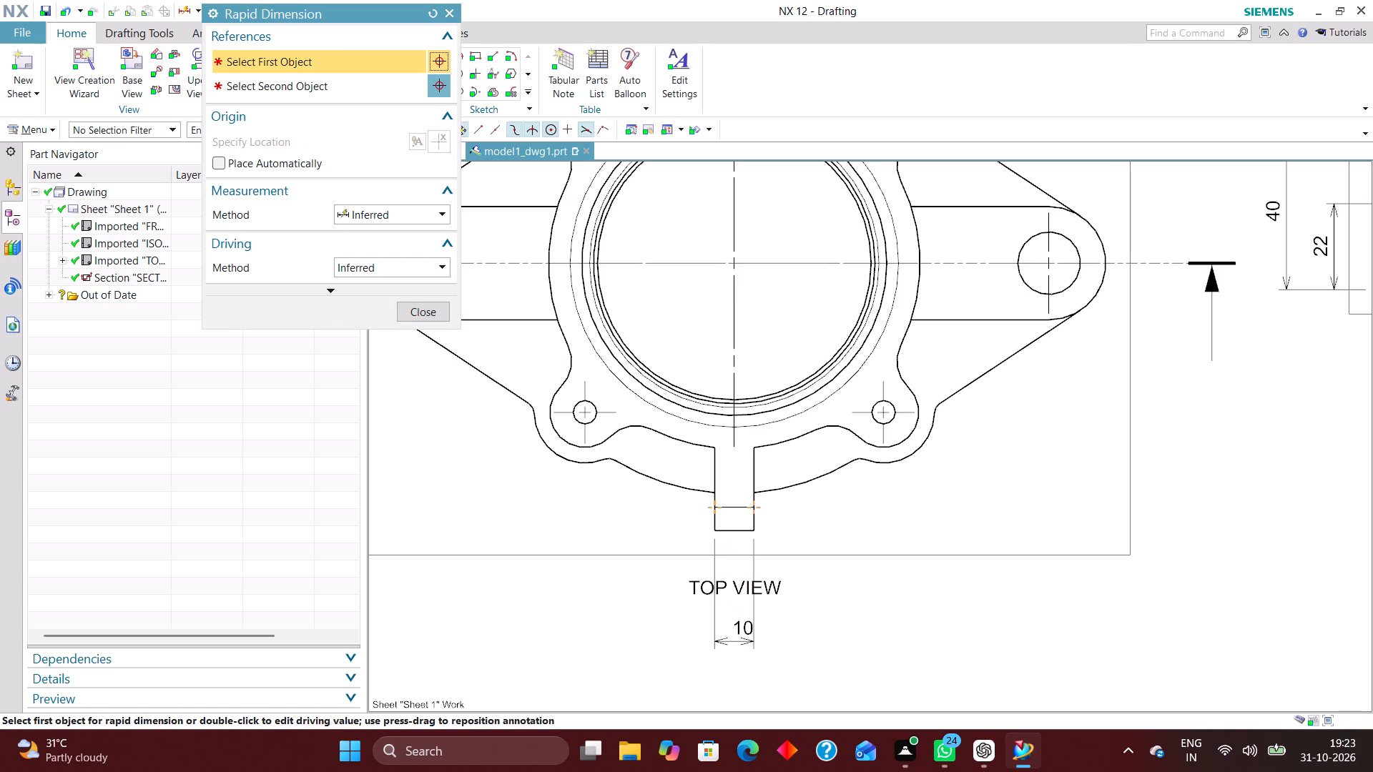
click(419, 312)
Move the TOP VIEW label to the right of the lug width dimension and shift that dimension's text left of its extension lines.
drag(777, 582, 832, 597)
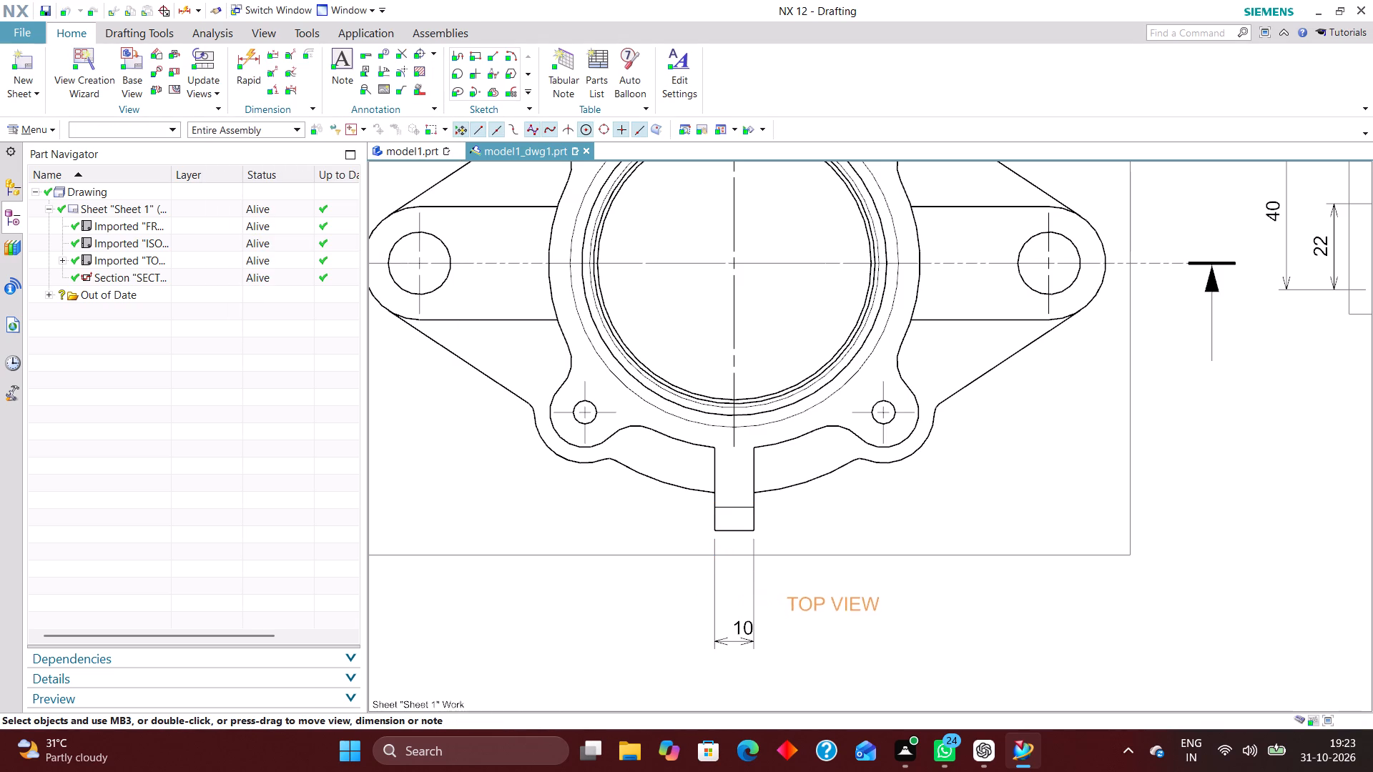
drag(832, 597, 833, 596)
drag(741, 624, 669, 613)
Change the 72 dimension above section view A-A to the Cylindrical measurement method so it carries a diameter symbol.
scroll(731, 618, down, 2)
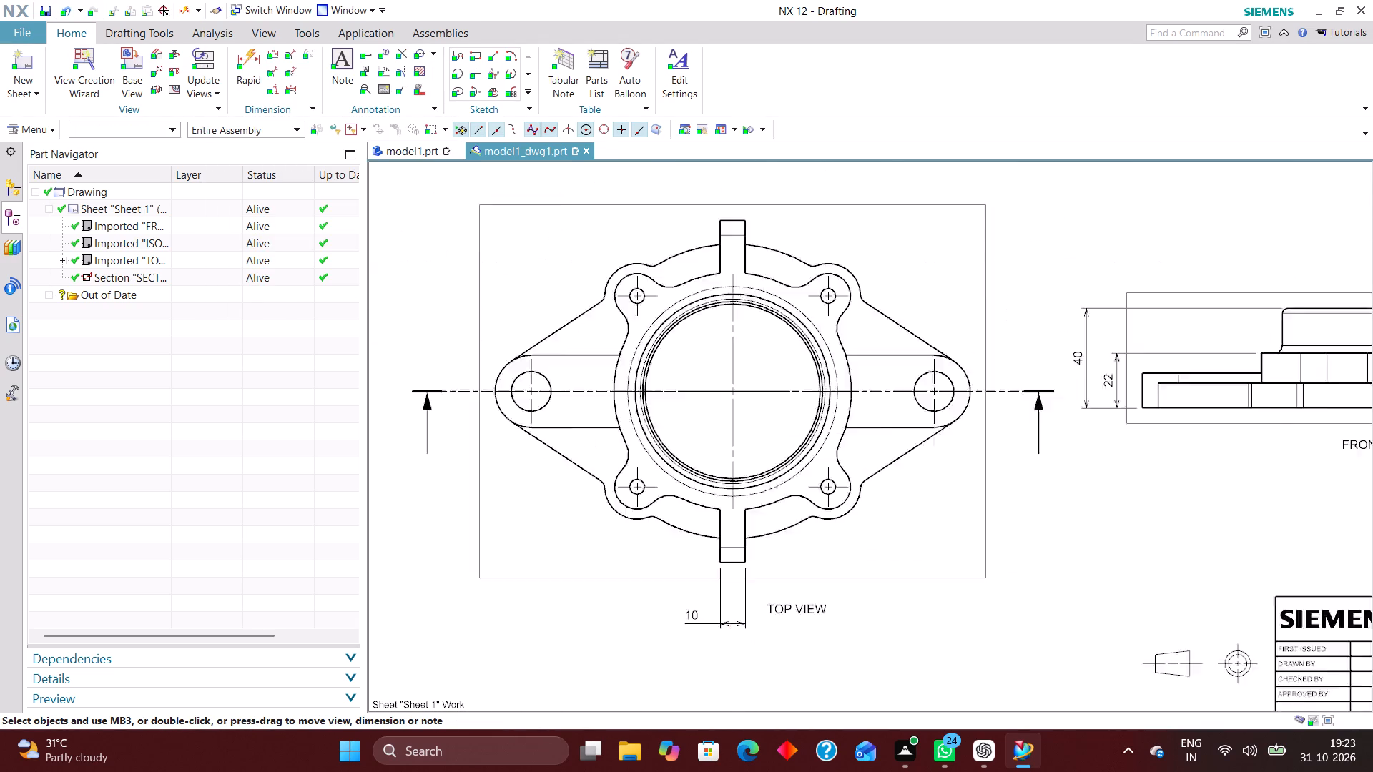
scroll(731, 622, down, 2)
scroll(815, 573, down, 1)
scroll(1063, 446, up, 4)
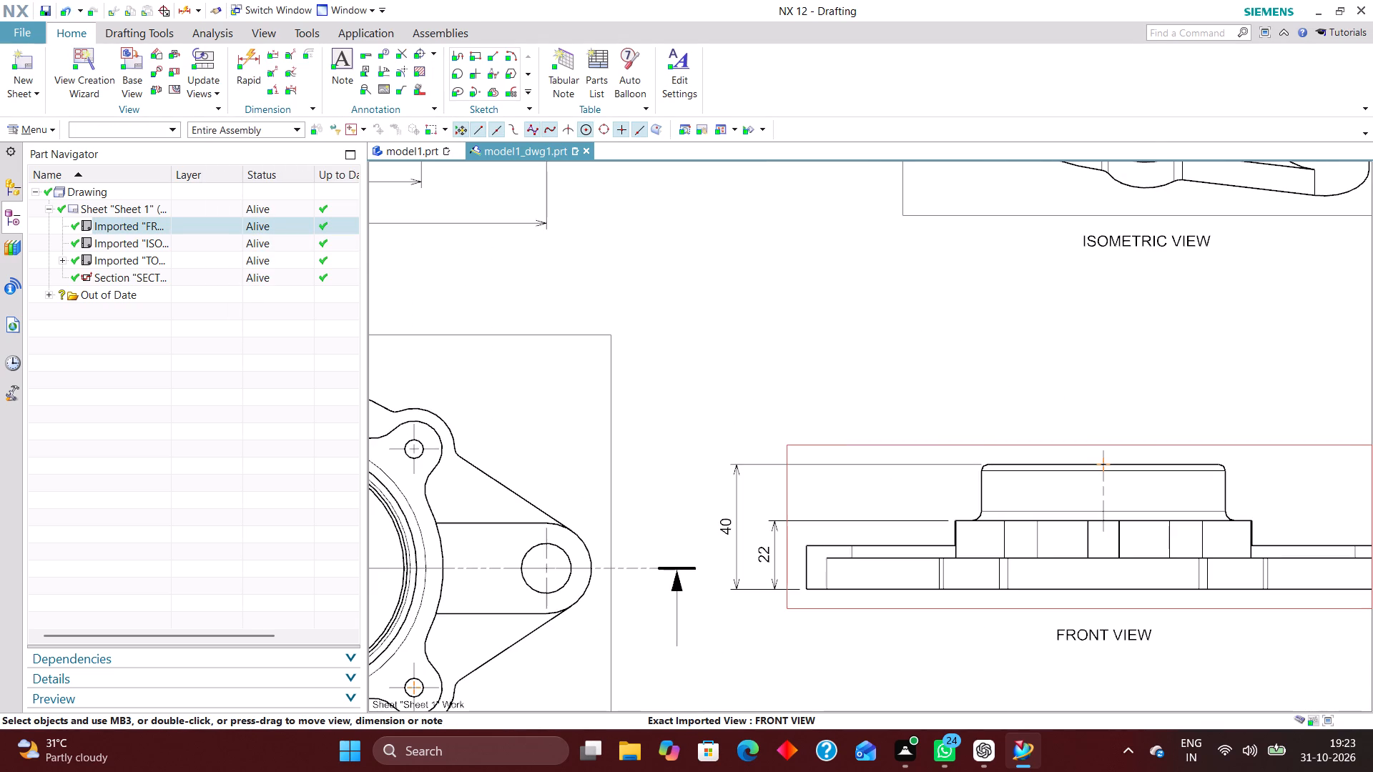
scroll(985, 437, down, 3)
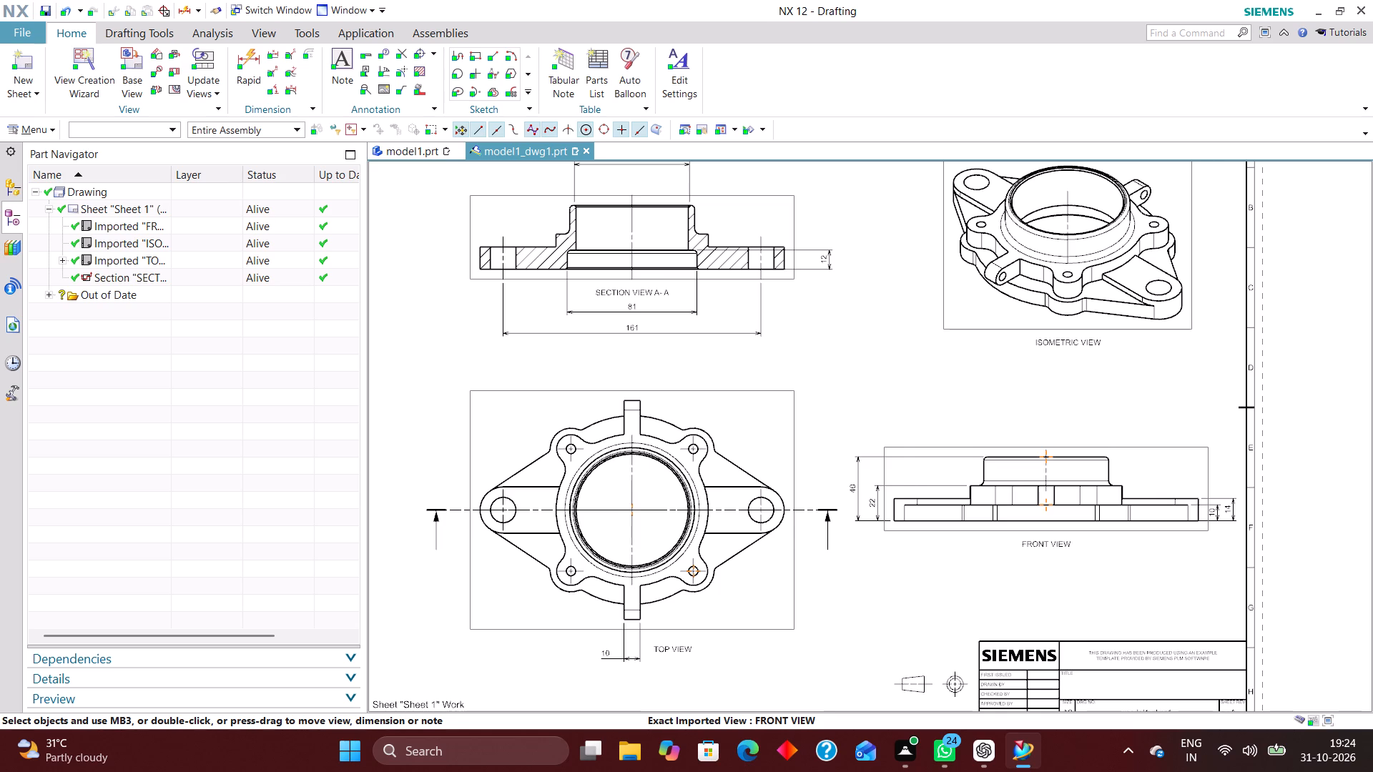
scroll(1003, 462, down, 1)
scroll(697, 226, up, 3)
drag(712, 214, 711, 224)
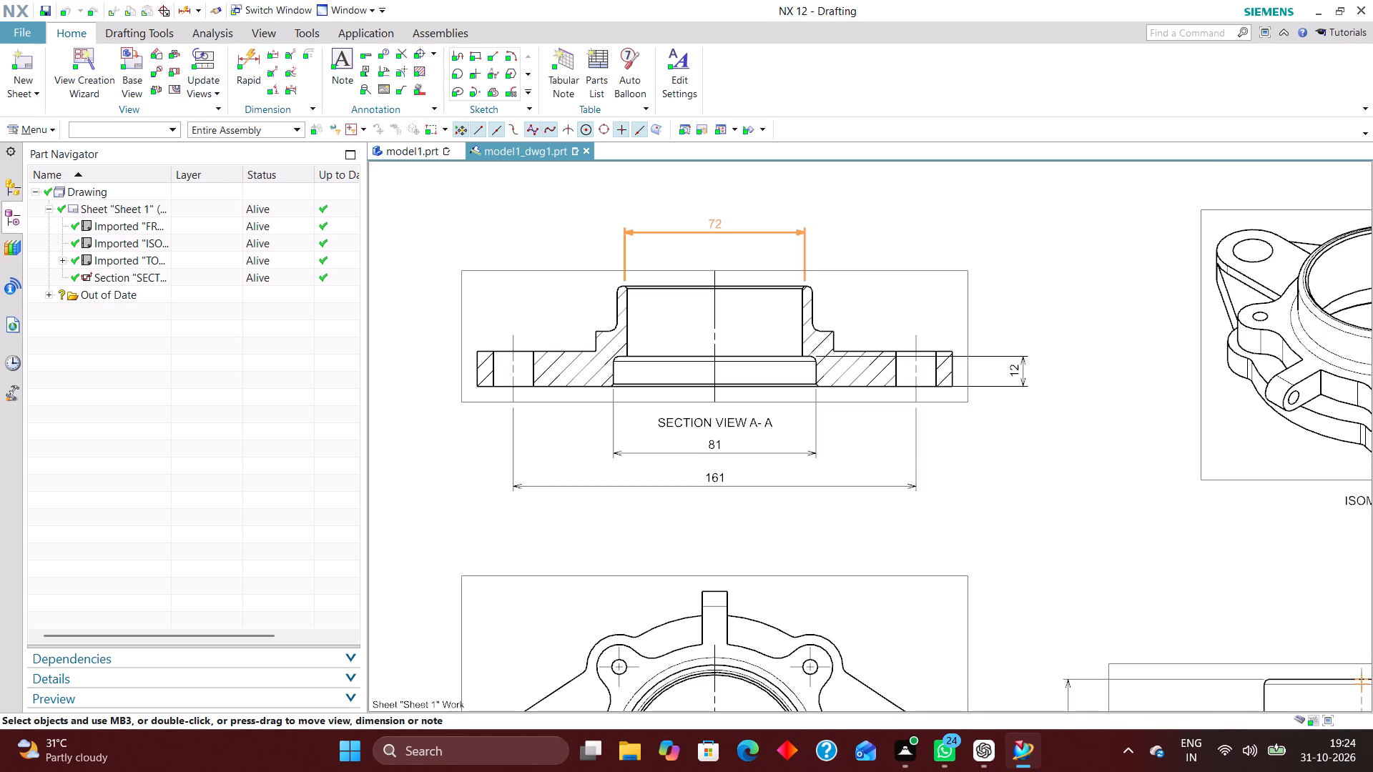
drag(711, 224, 711, 226)
double_click(715, 227)
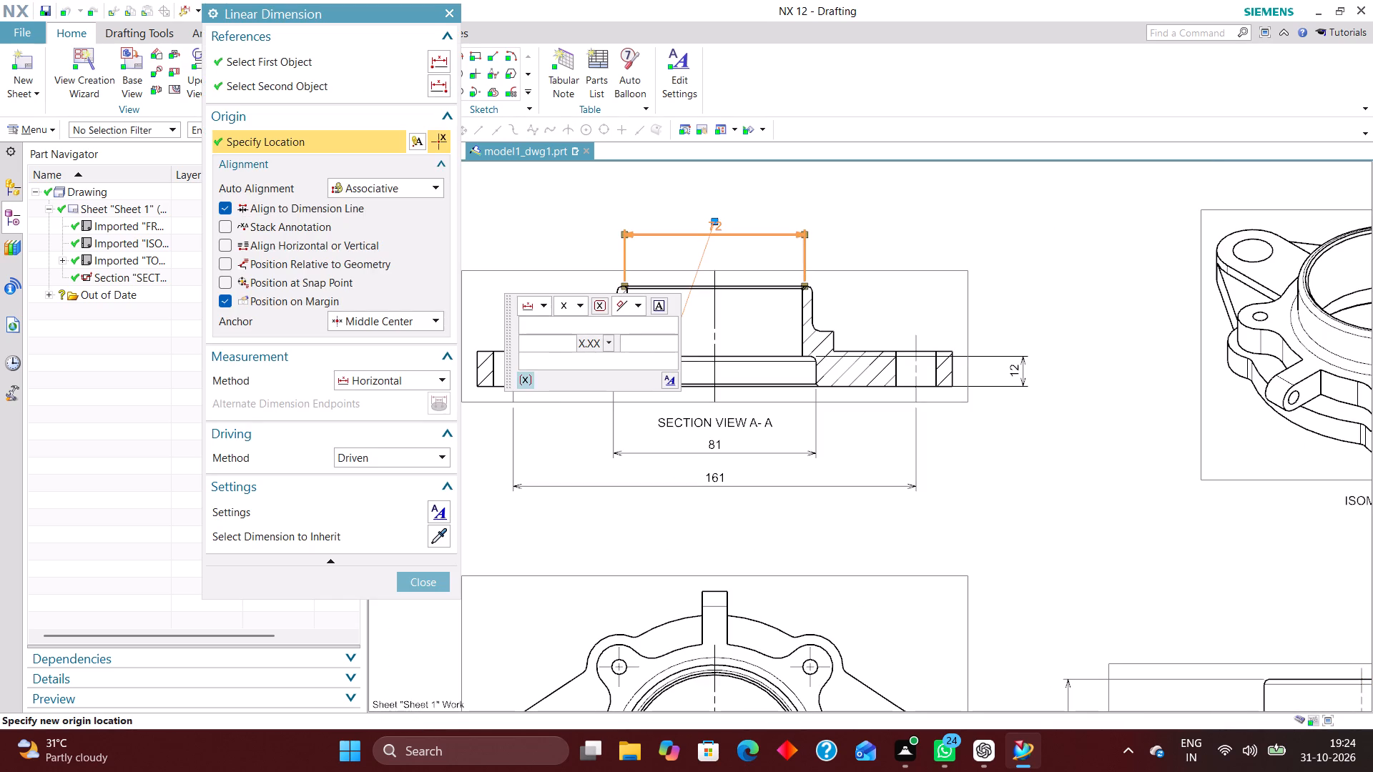
click(425, 383)
click(419, 456)
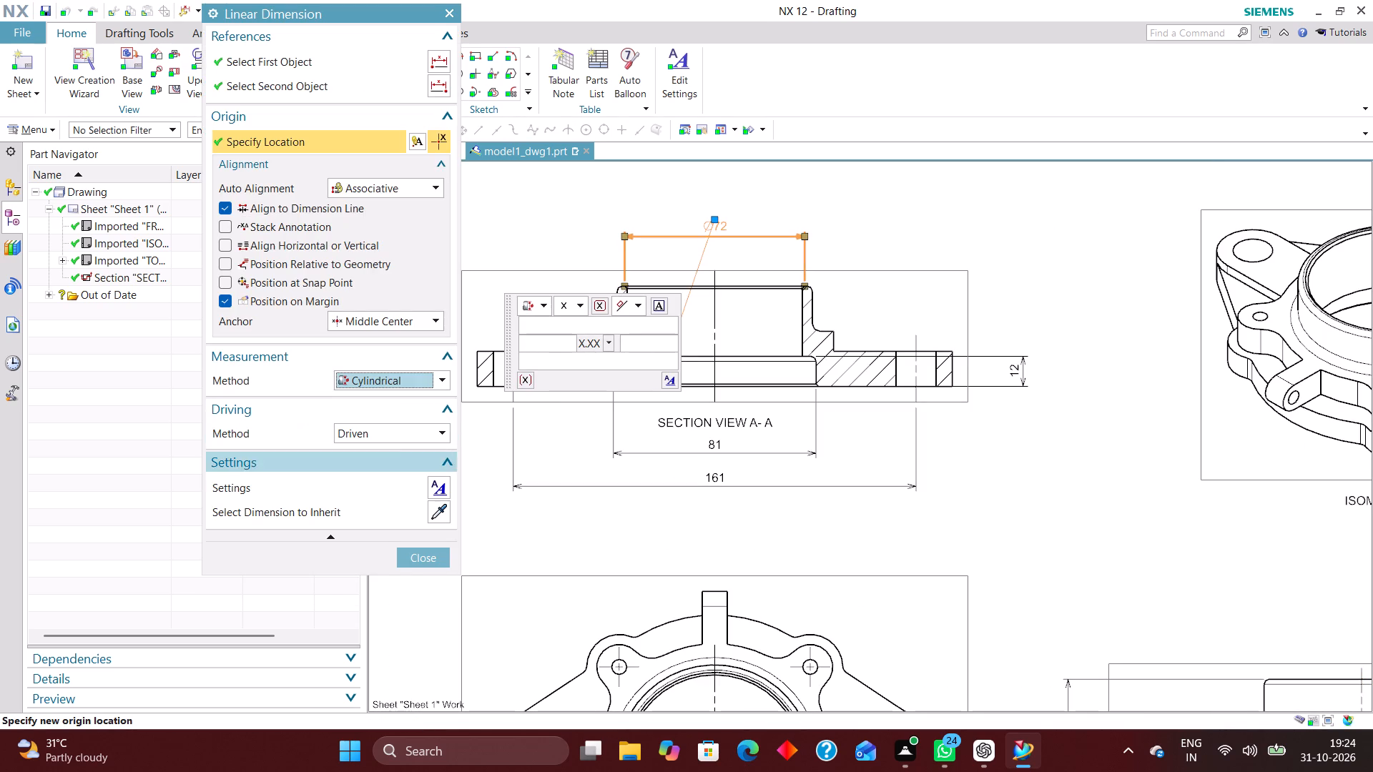
click(417, 558)
Change the 81 recess dimension in section view A-A to the Cylindrical measurement method so it carries a diameter symbol.
double_click(704, 450)
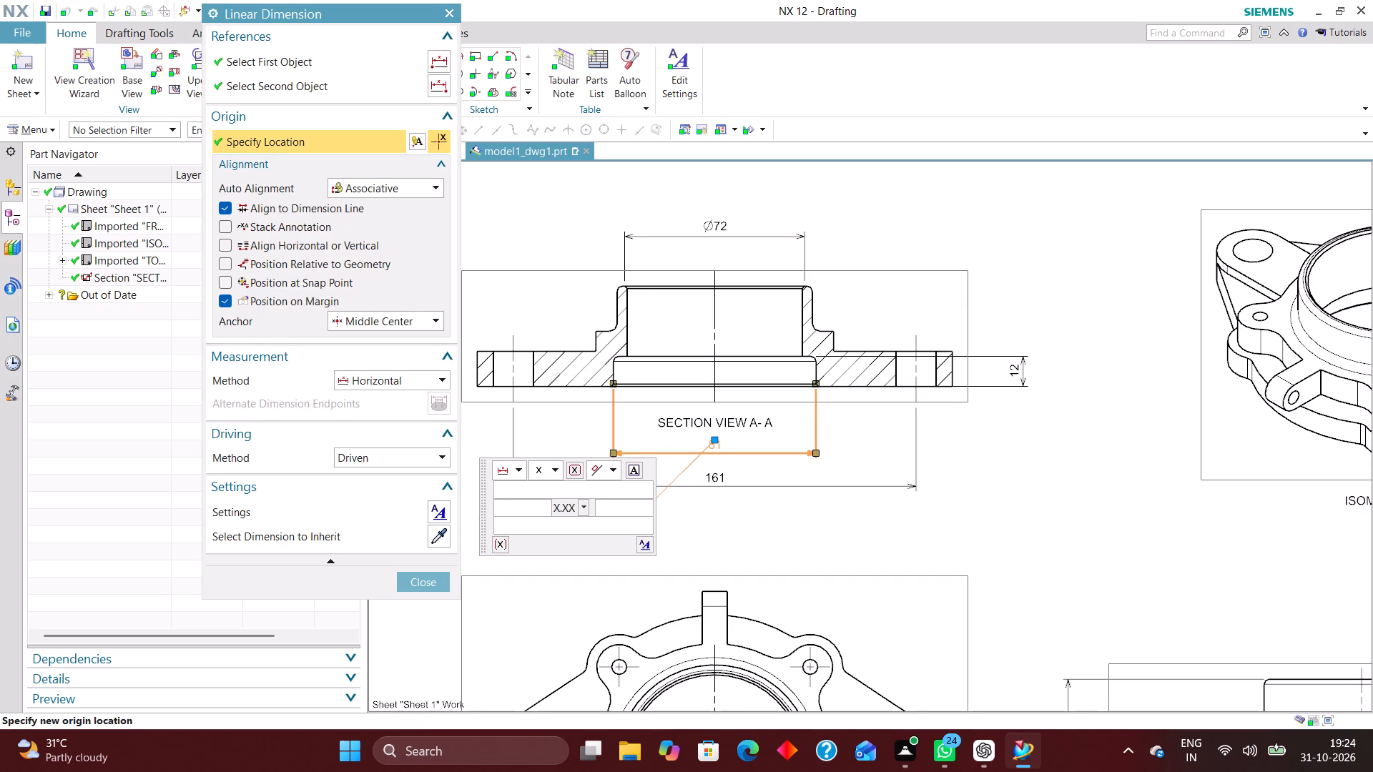
click(403, 384)
click(400, 456)
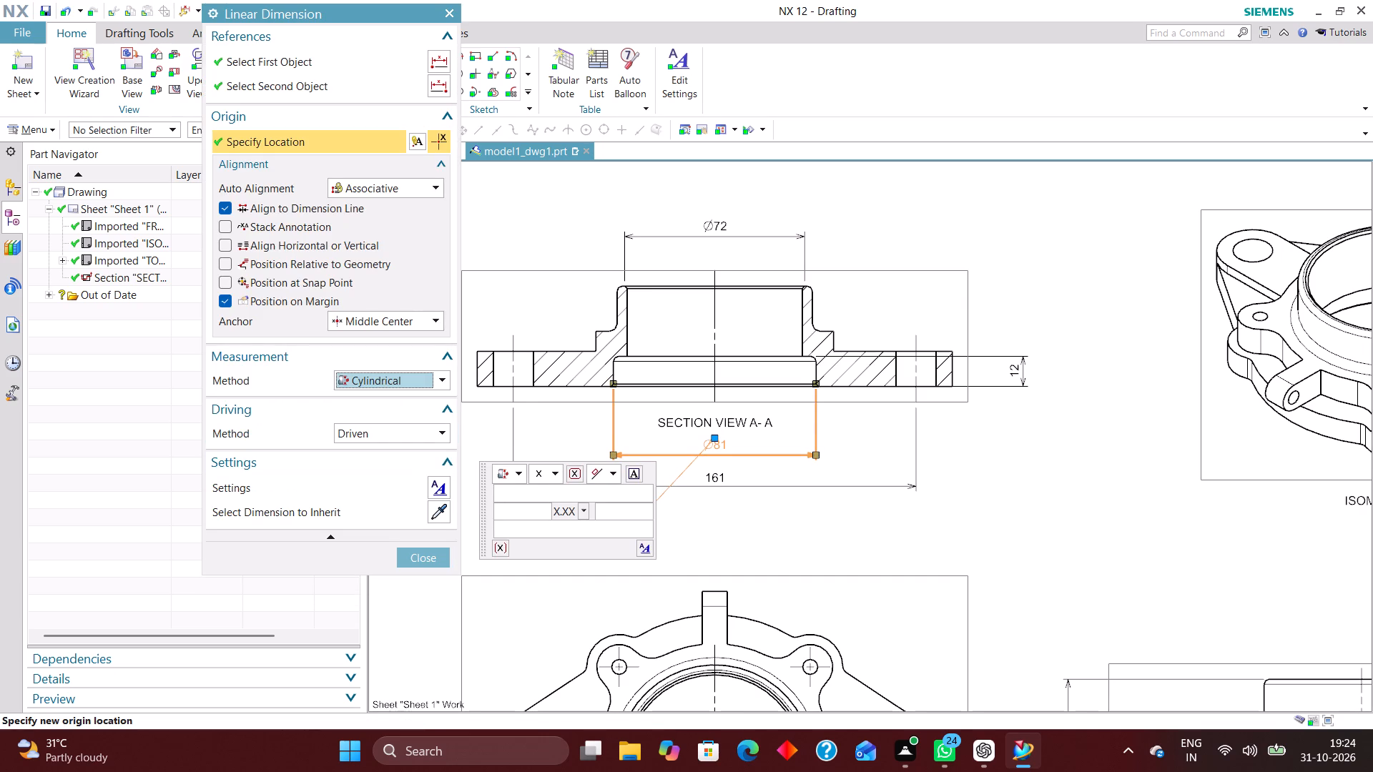
click(434, 558)
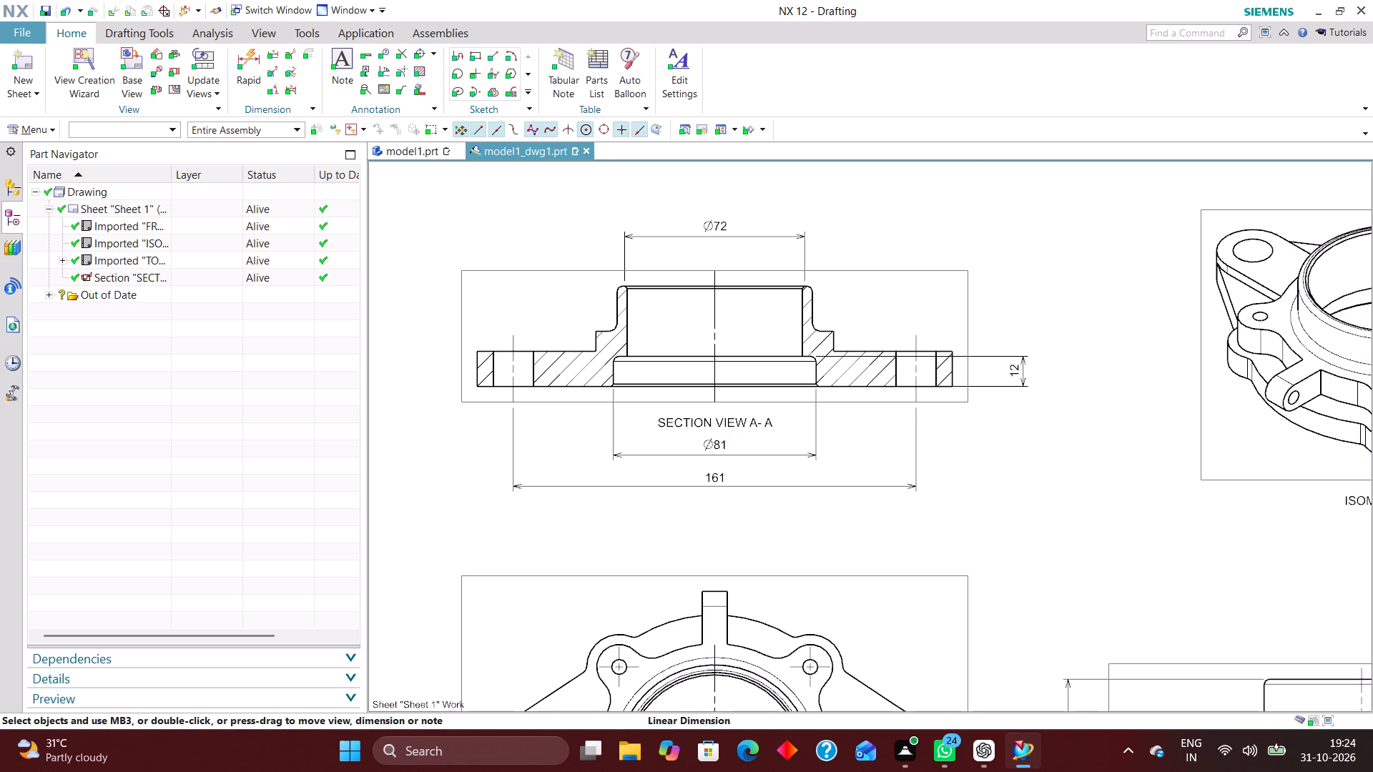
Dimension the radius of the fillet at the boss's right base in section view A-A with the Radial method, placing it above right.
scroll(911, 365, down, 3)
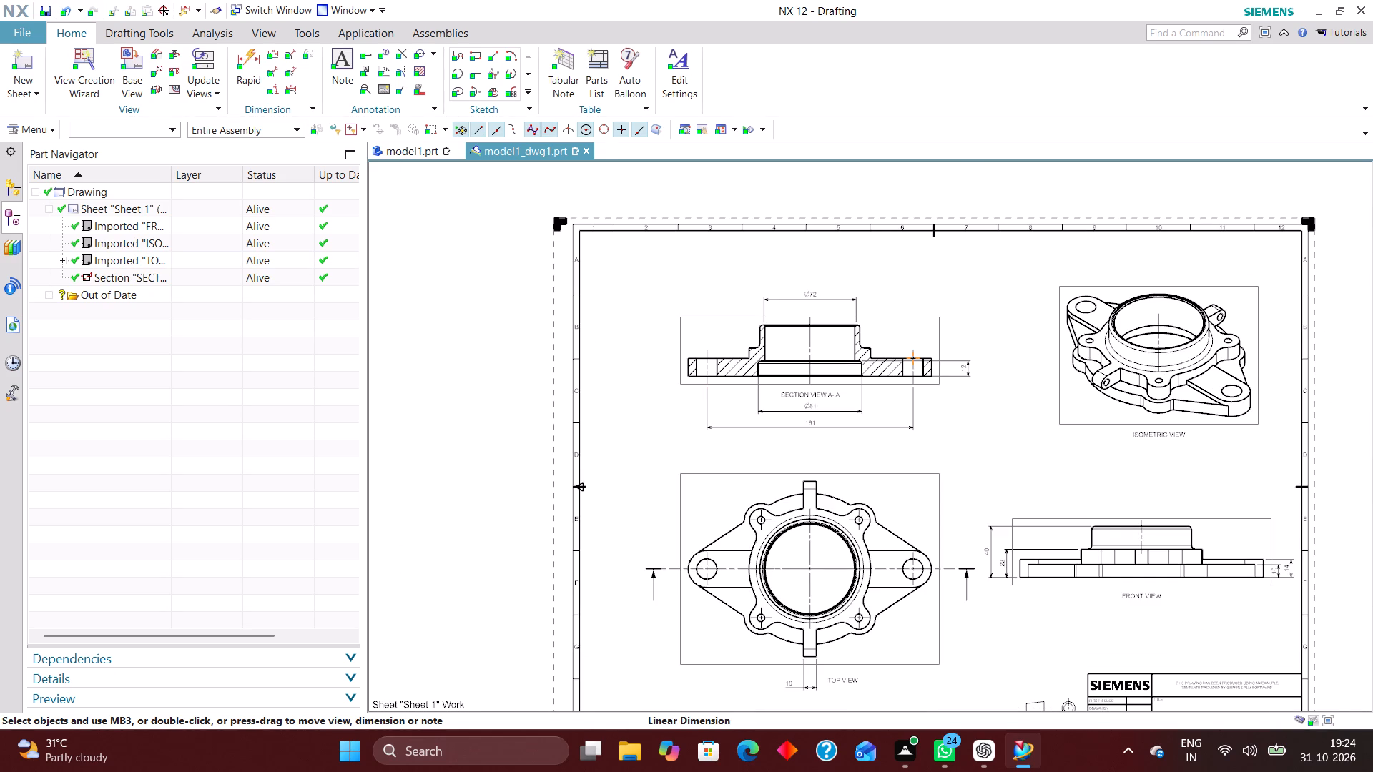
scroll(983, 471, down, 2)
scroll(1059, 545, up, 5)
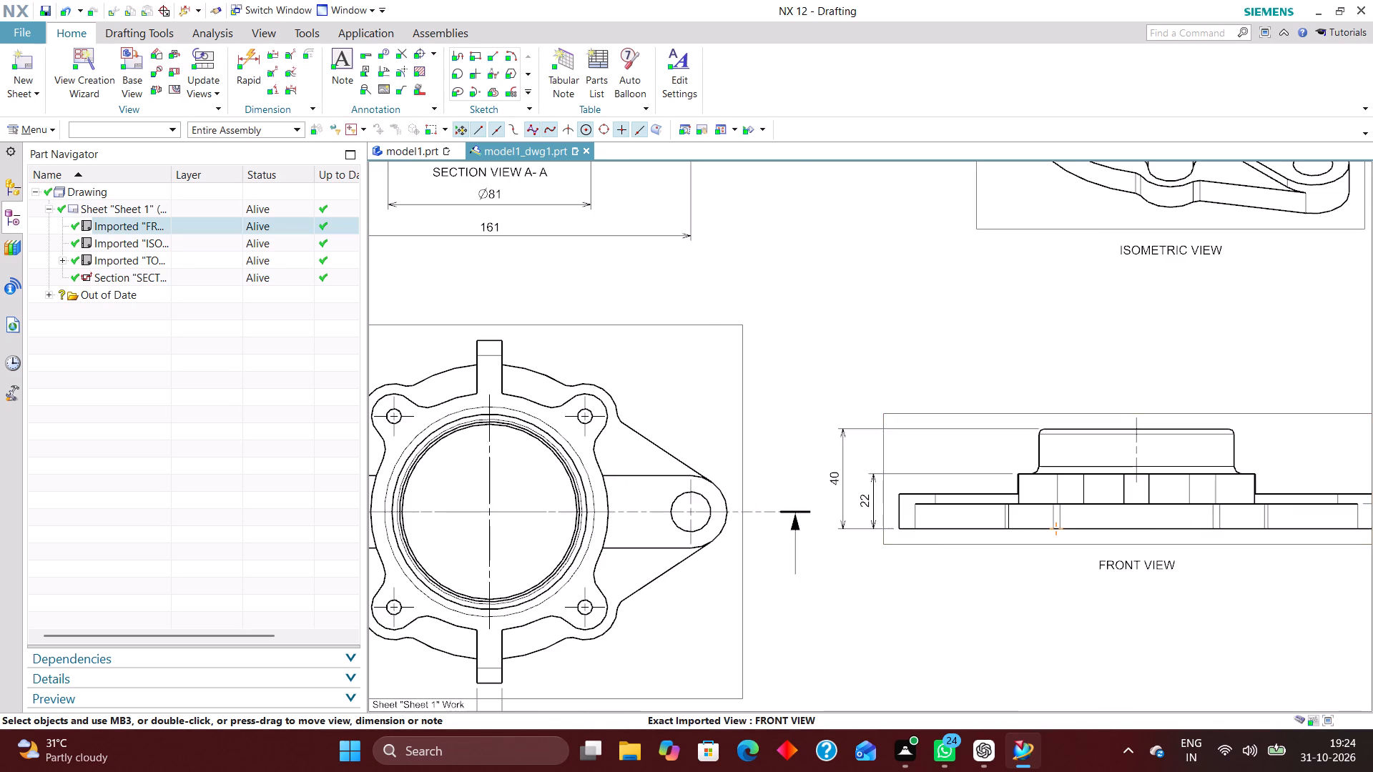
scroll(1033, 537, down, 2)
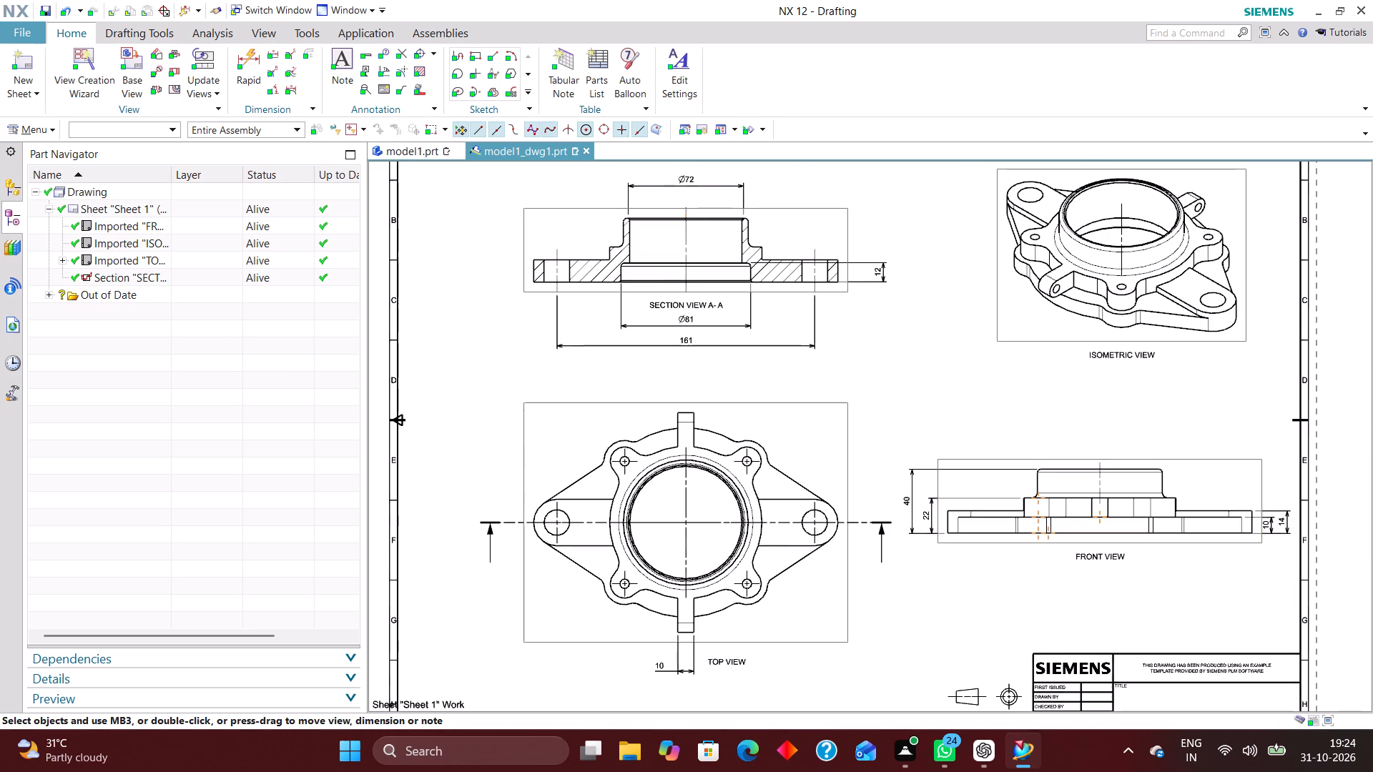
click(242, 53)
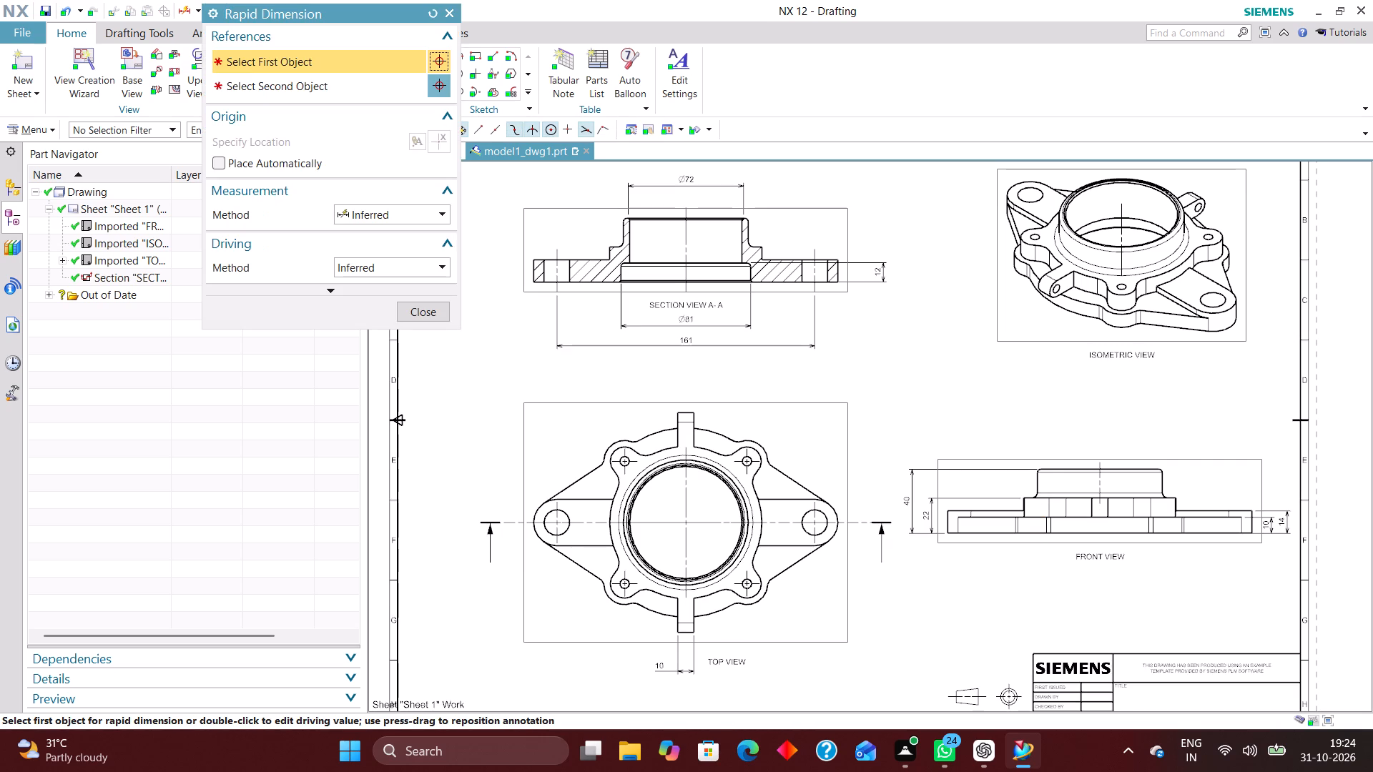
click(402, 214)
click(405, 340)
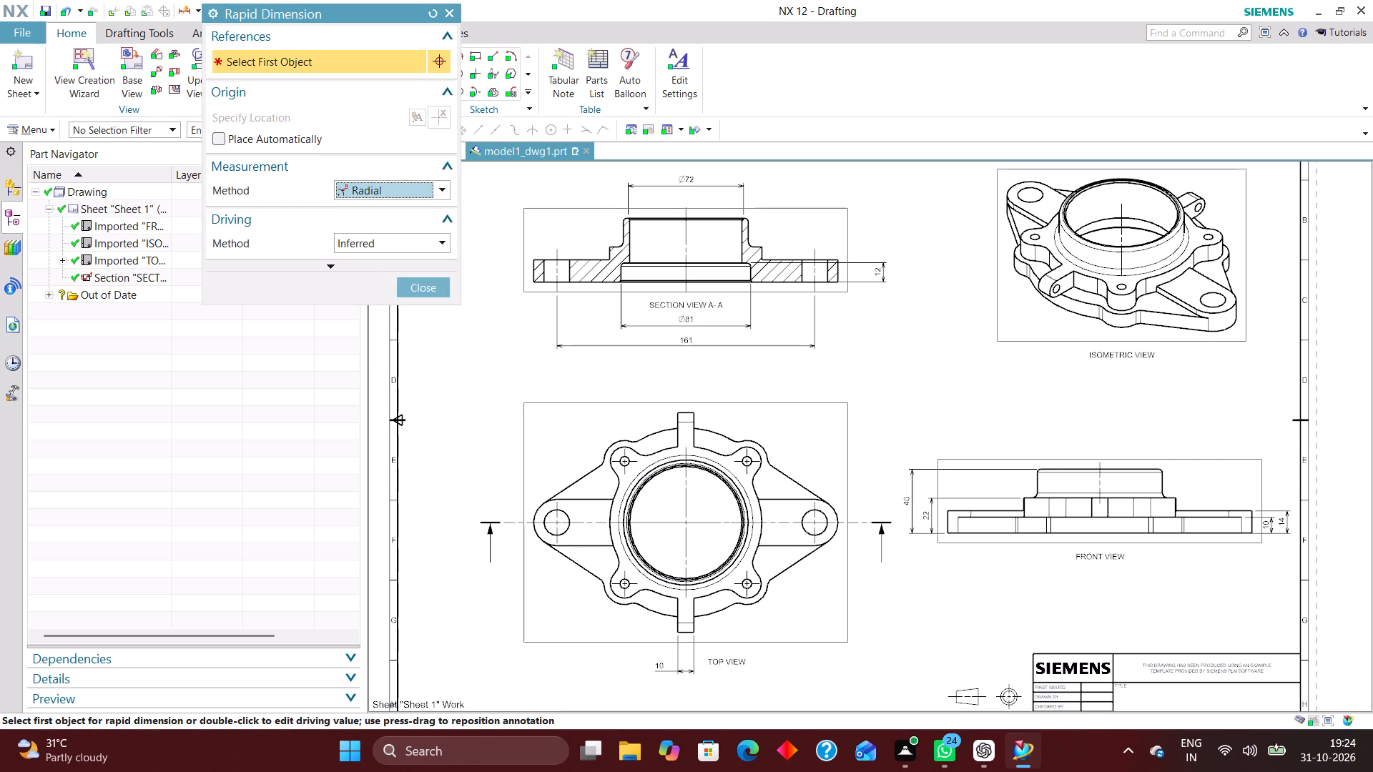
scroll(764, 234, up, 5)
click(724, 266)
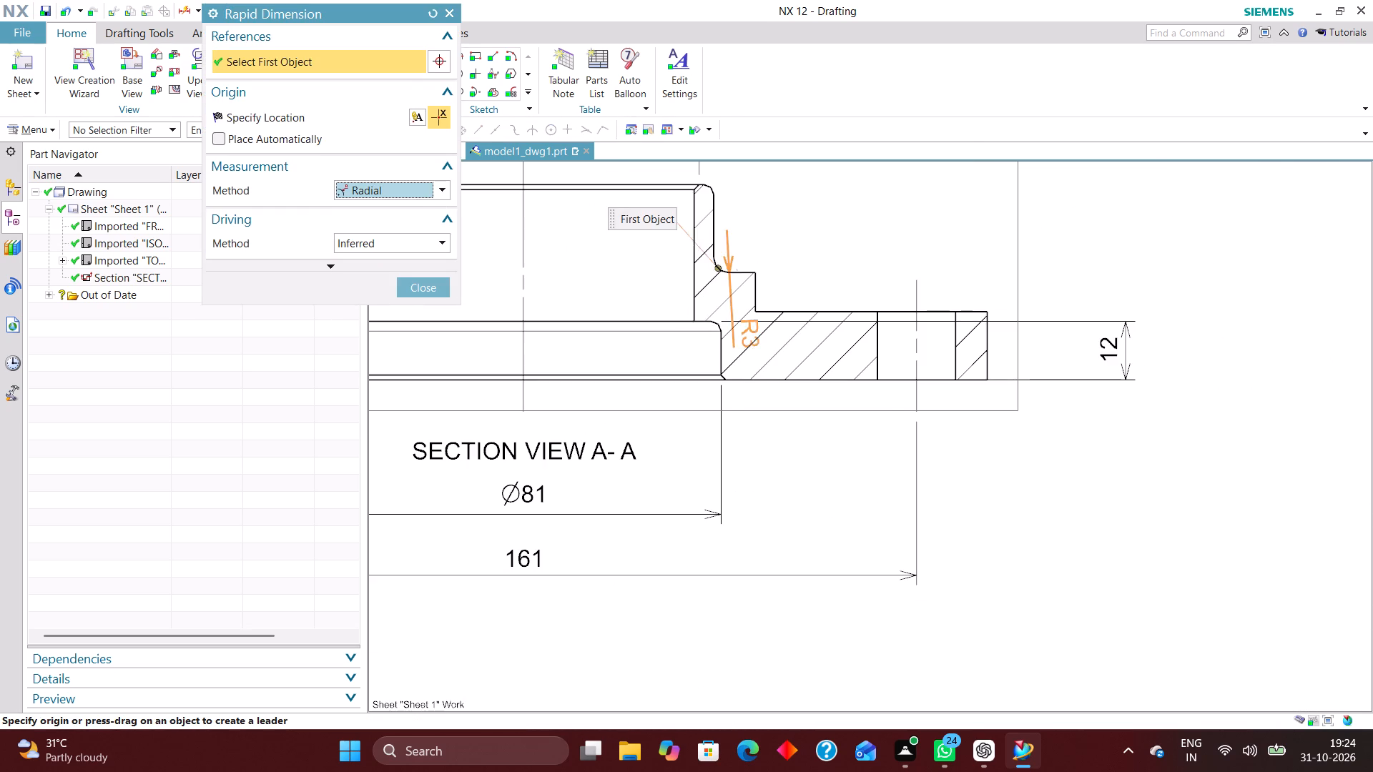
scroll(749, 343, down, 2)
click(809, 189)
Dimension the radius of the lower recess's upper-left corner fillet in section view A-A, placing it below left of the recess.
scroll(858, 271, down, 2)
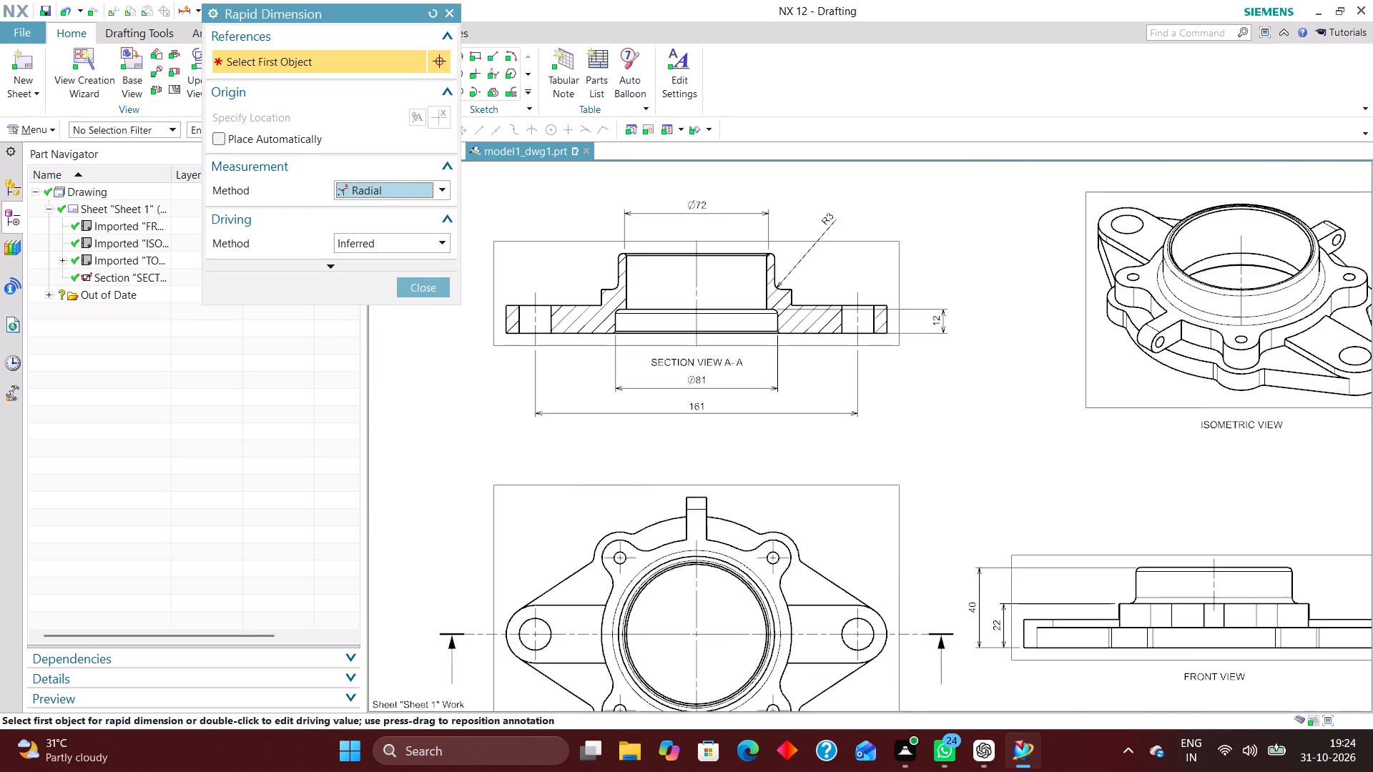
scroll(862, 275, down, 1)
scroll(695, 332, up, 5)
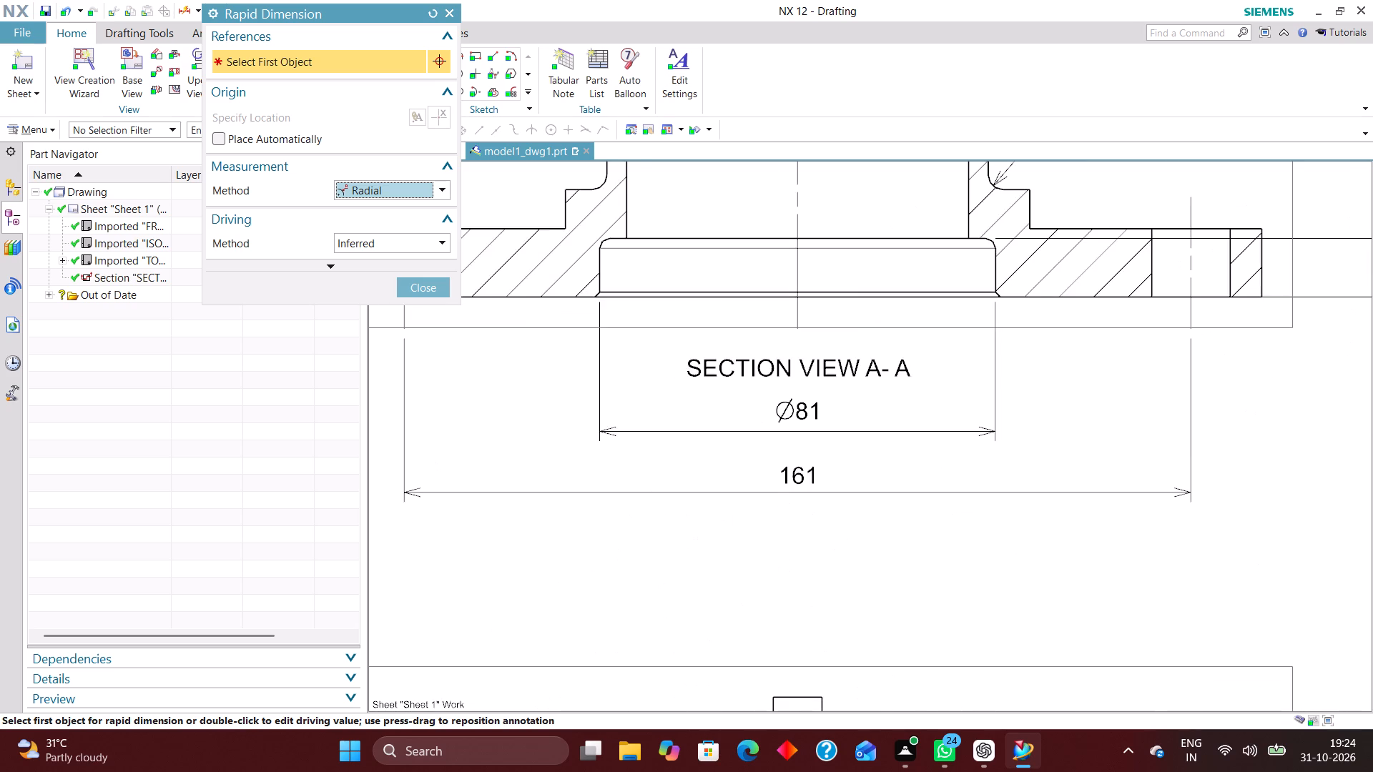
scroll(672, 340, down, 2)
scroll(634, 278, up, 5)
click(621, 273)
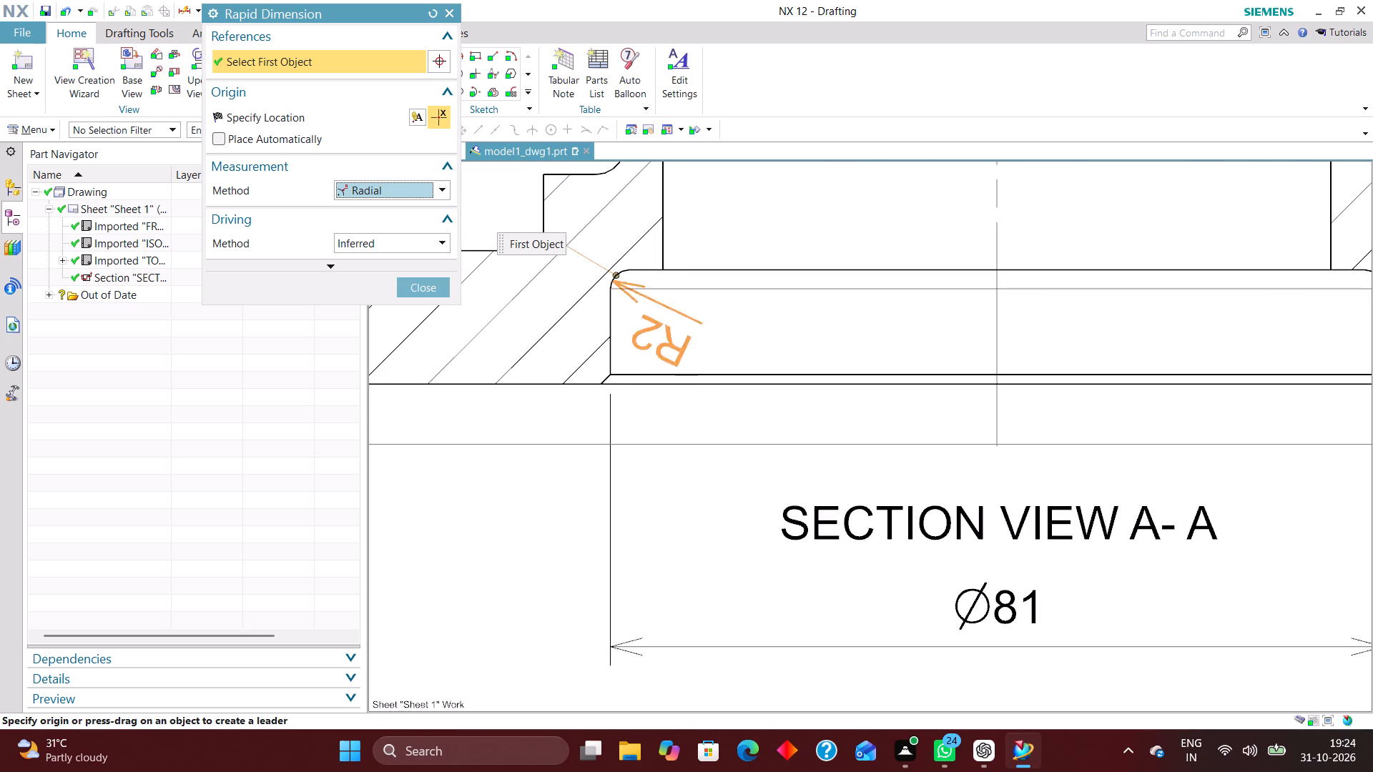
scroll(595, 460, down, 2)
click(461, 523)
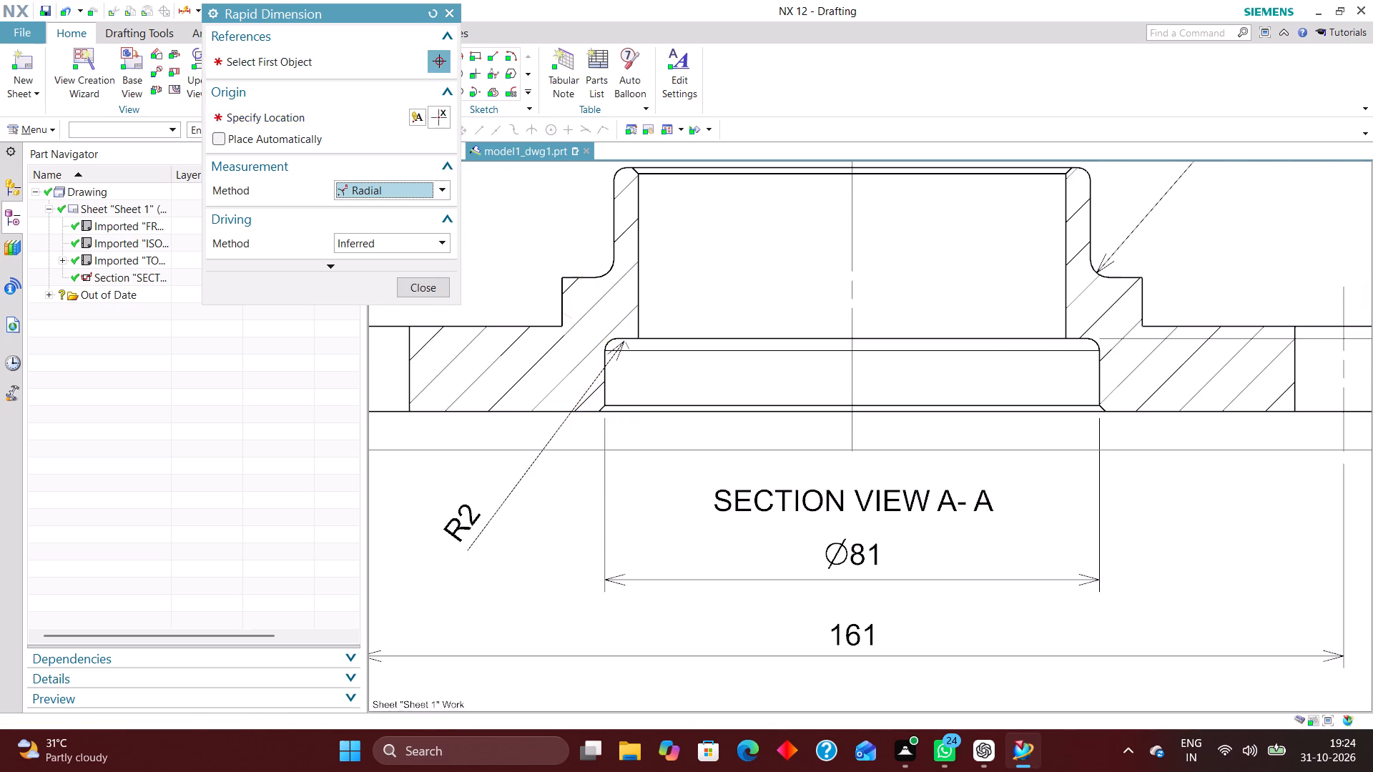
scroll(579, 402, down, 2)
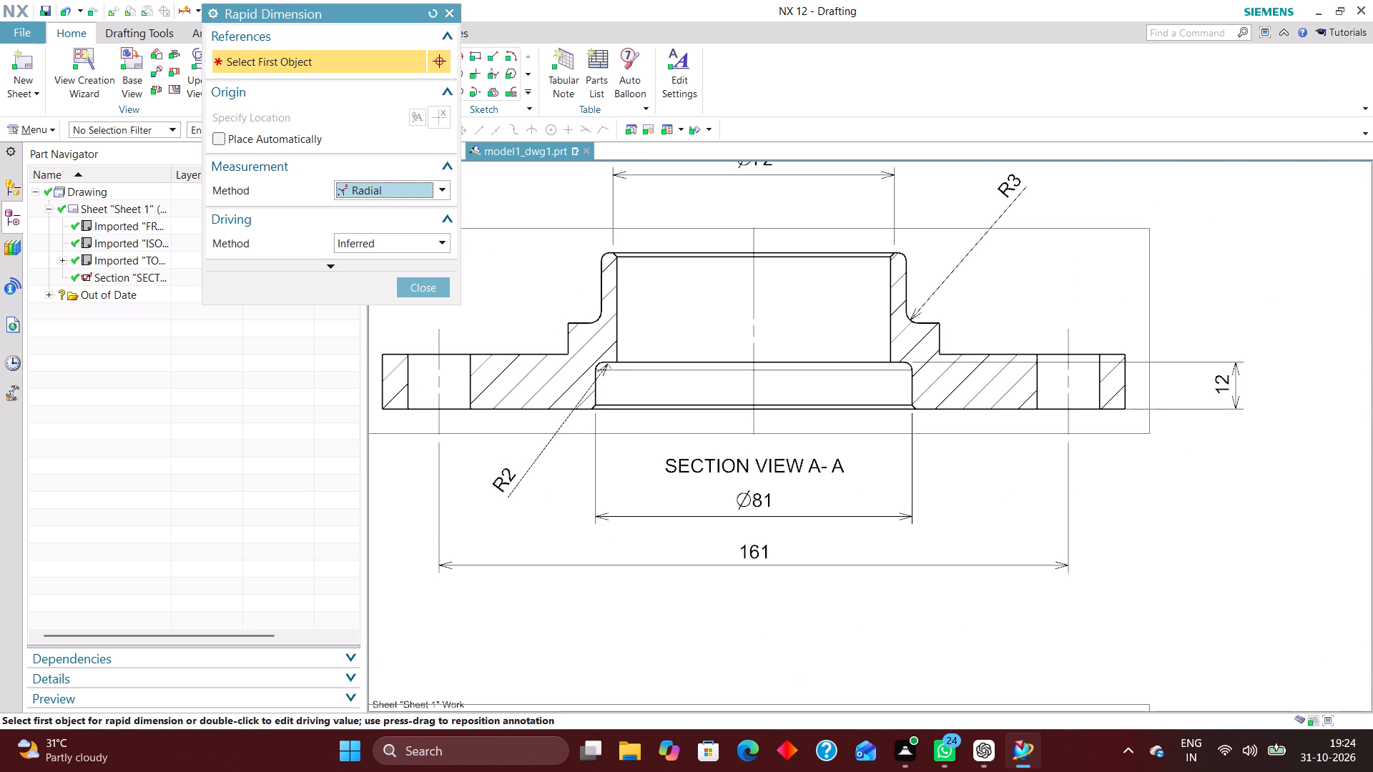
click(428, 294)
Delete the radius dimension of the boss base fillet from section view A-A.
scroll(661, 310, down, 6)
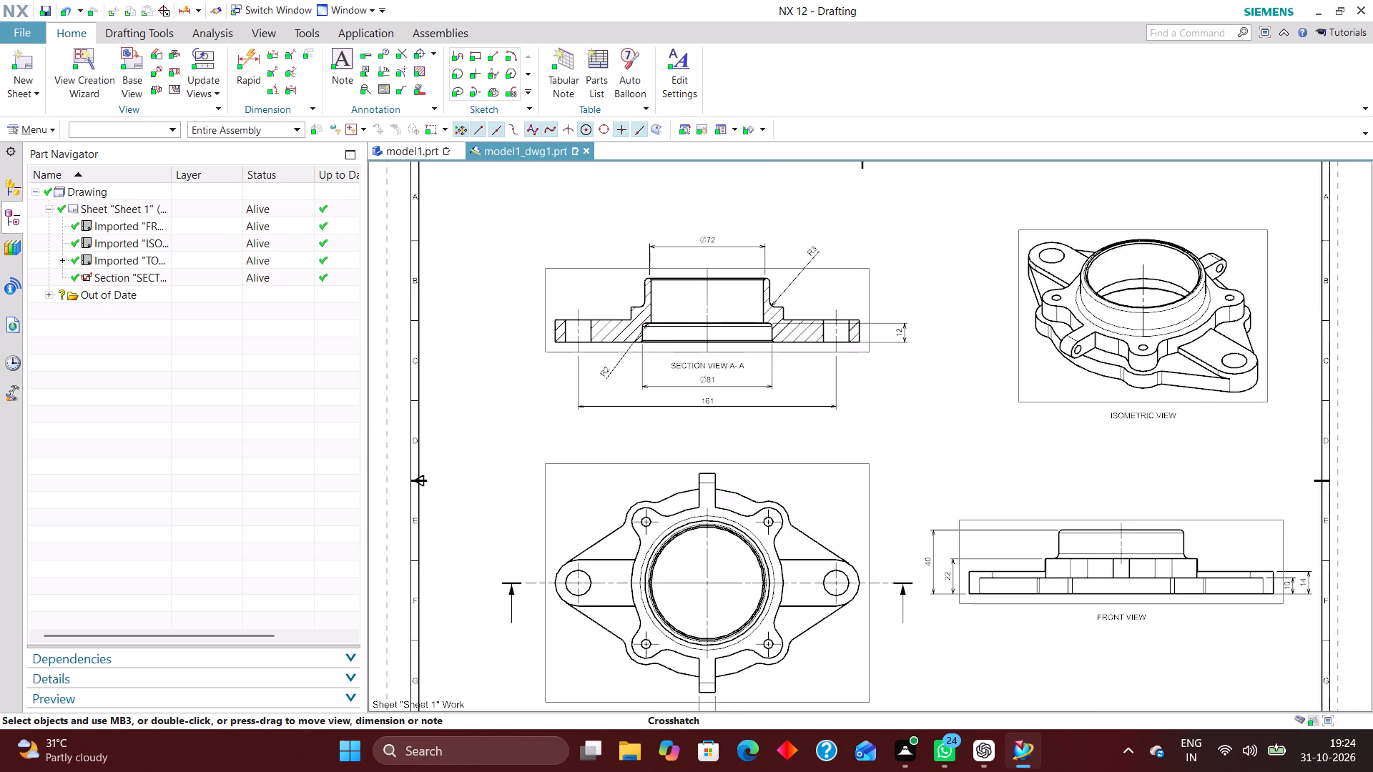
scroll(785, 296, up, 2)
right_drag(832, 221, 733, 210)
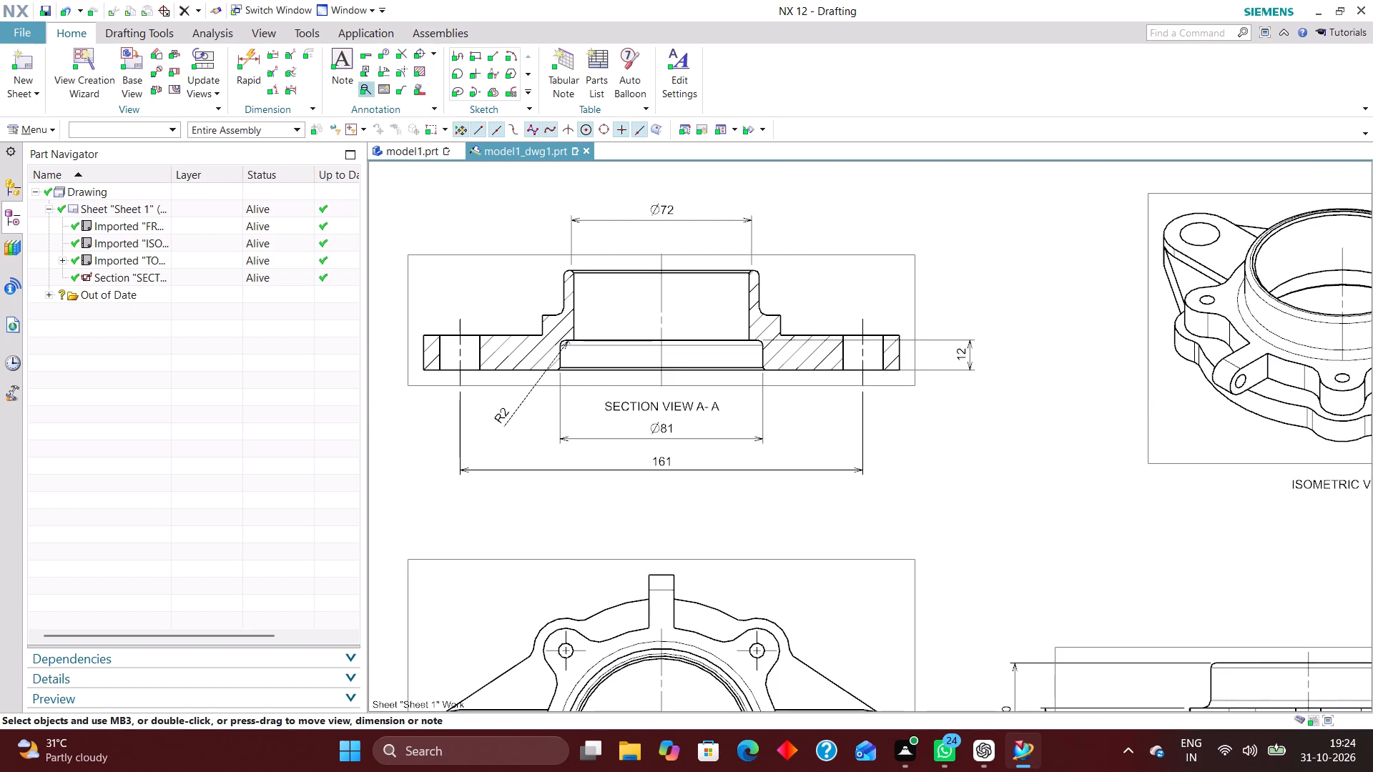
Dimension the radius of the fillet at the boss's right base in the front view, placing it above right of the view.
click(255, 51)
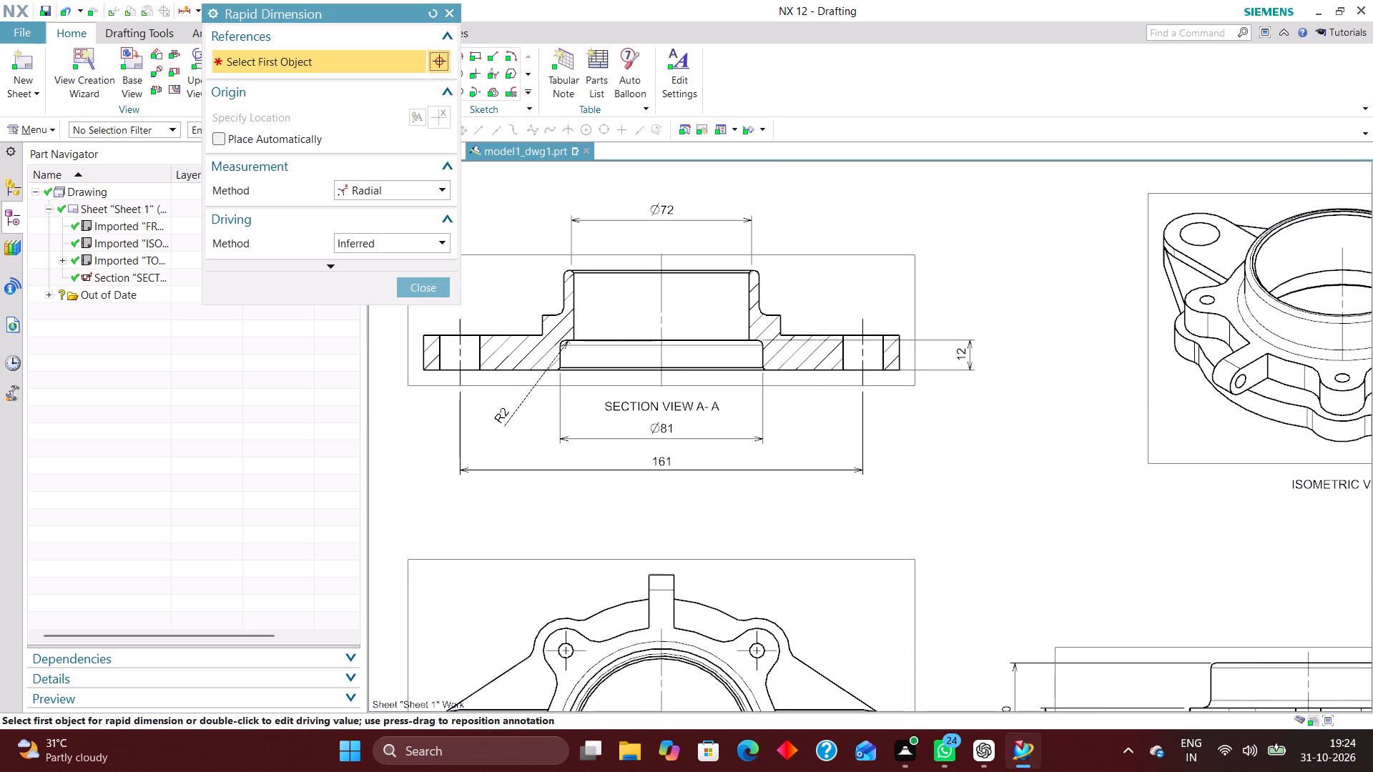
scroll(371, 179, down, 4)
scroll(532, 282, down, 5)
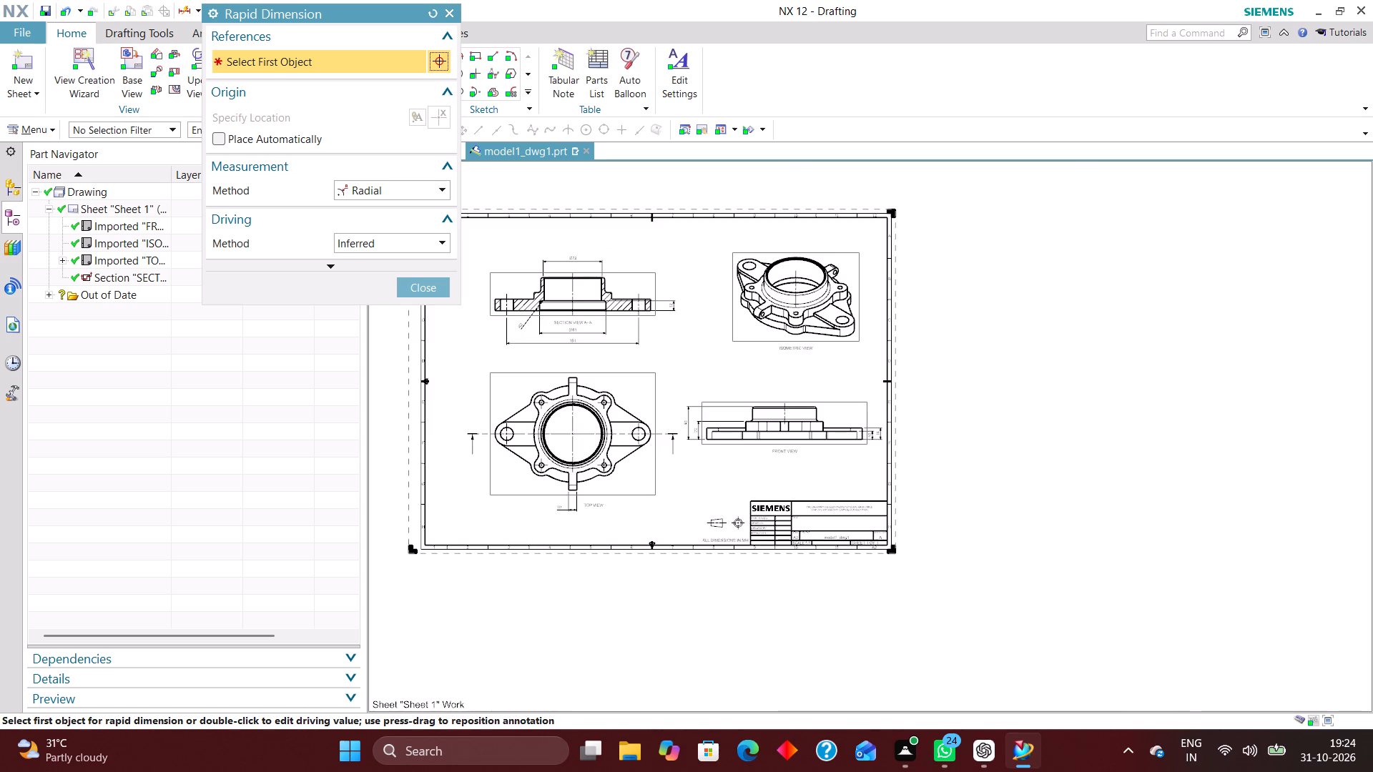
scroll(822, 435, up, 7)
scroll(693, 415, down, 2)
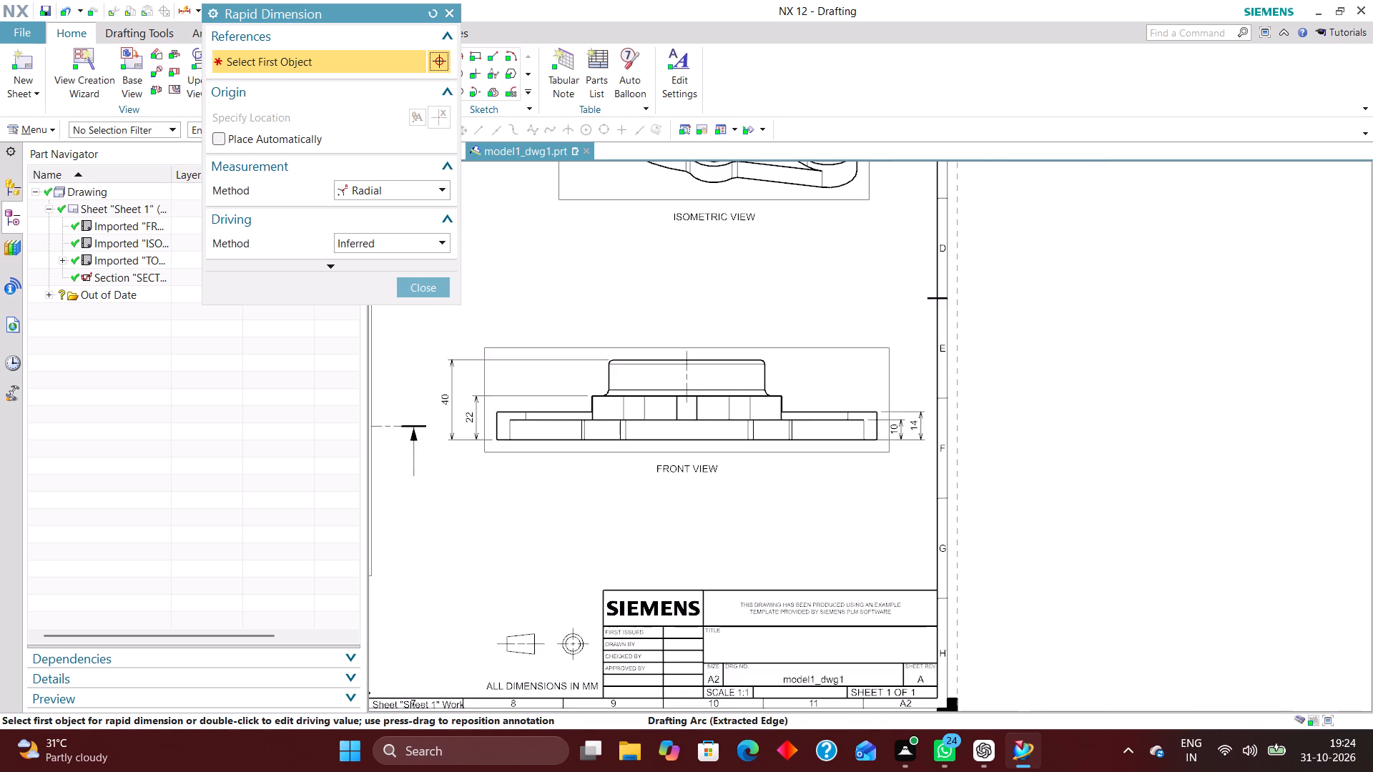
scroll(579, 390, up, 5)
scroll(629, 373, down, 3)
scroll(890, 373, up, 5)
click(897, 395)
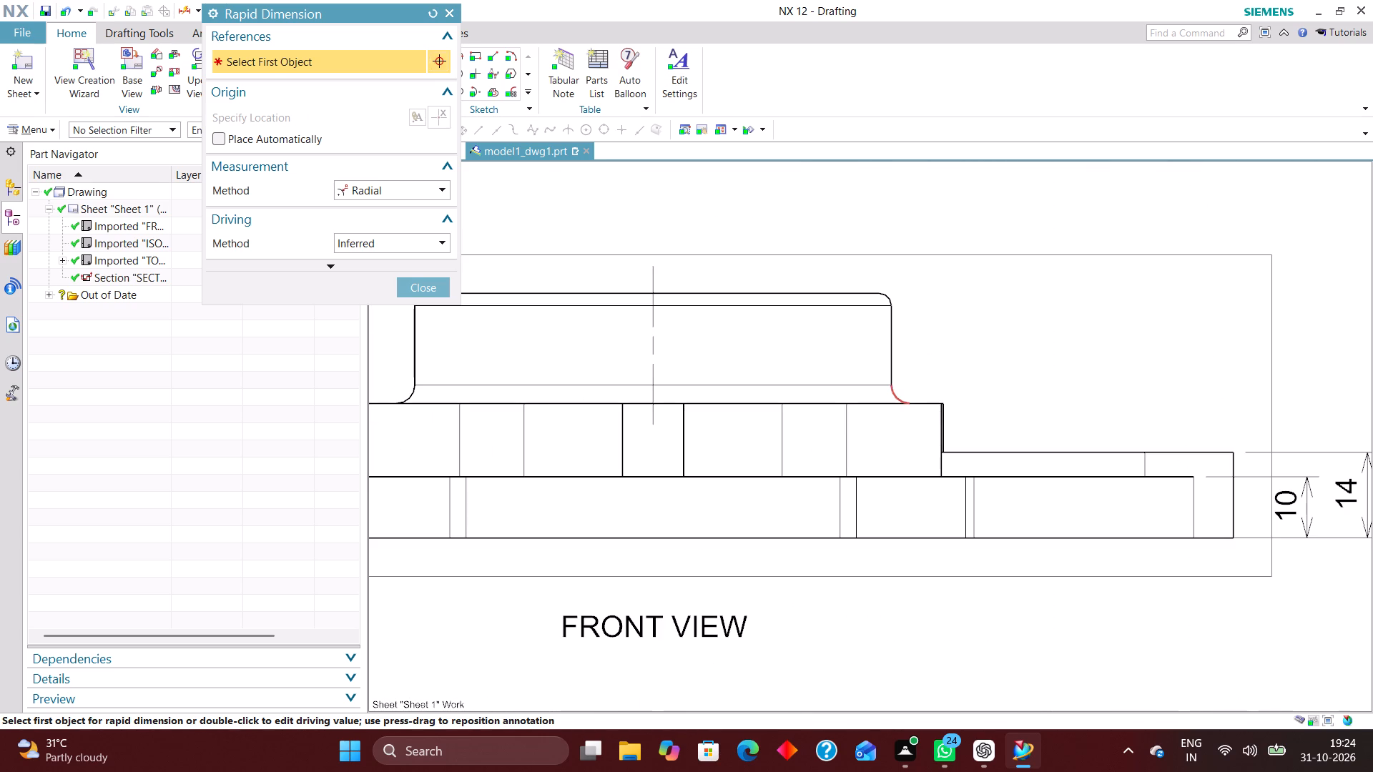
click(1017, 194)
scroll(993, 325, down, 5)
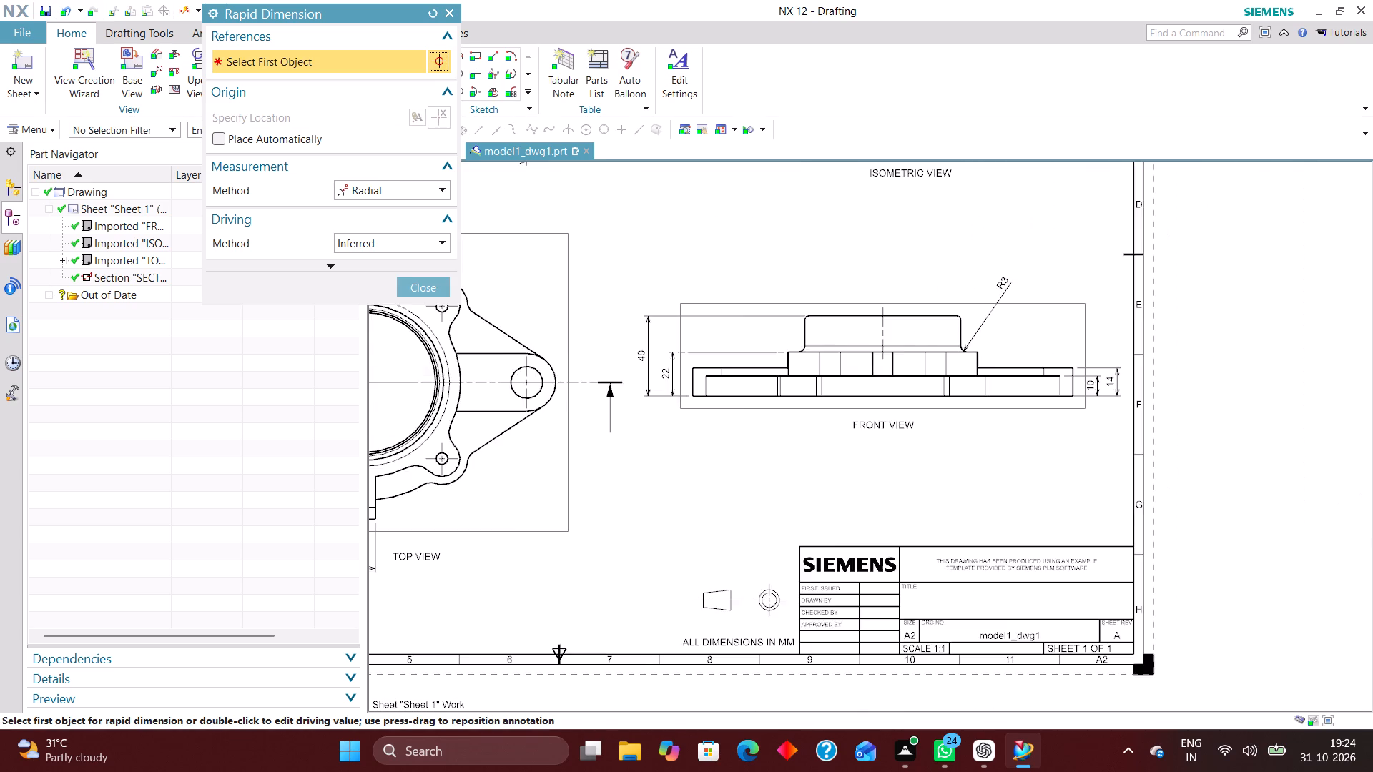
scroll(1002, 407, down, 1)
click(403, 280)
Move the recess corner's radius dimension in section view A-A to above the left flange, beside the boss.
scroll(734, 435, down, 2)
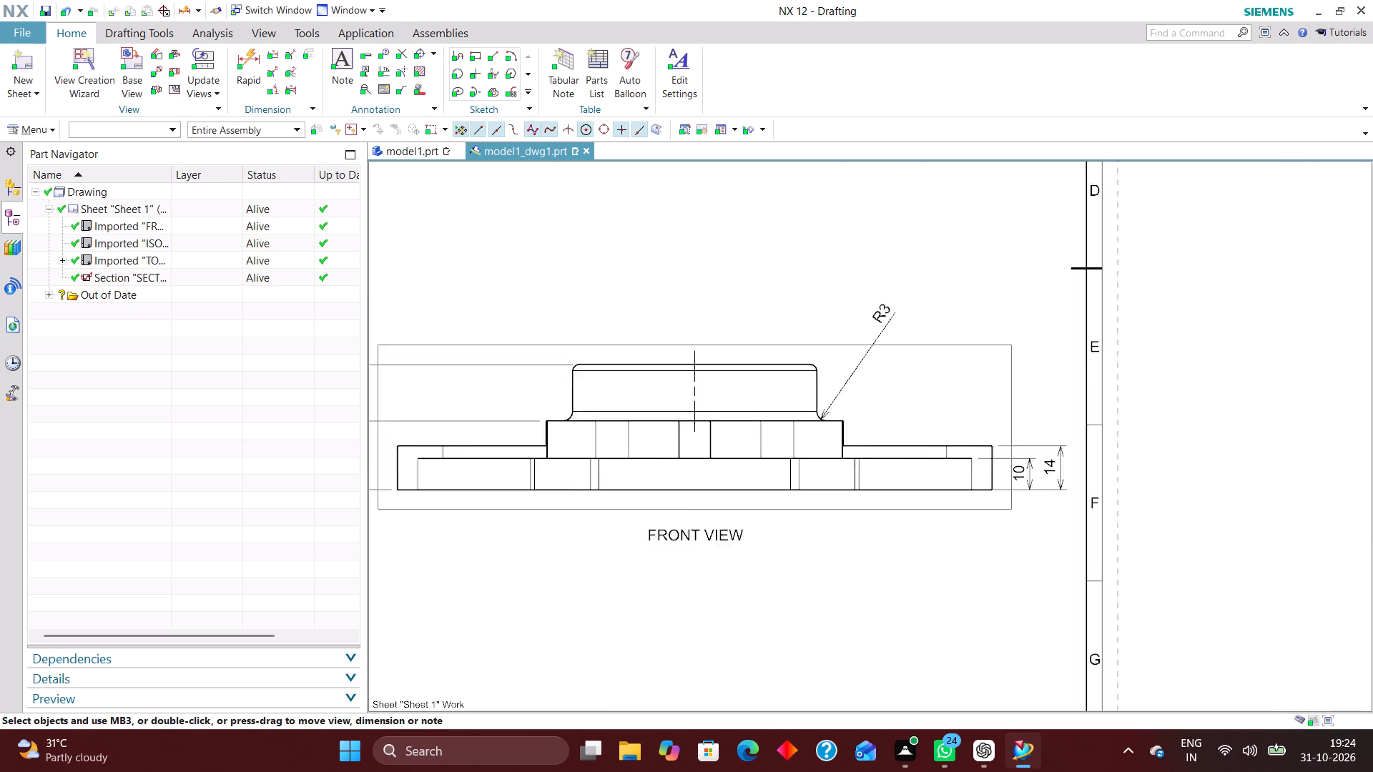
scroll(746, 445, down, 5)
scroll(662, 356, up, 2)
right_drag(674, 312, 622, 374)
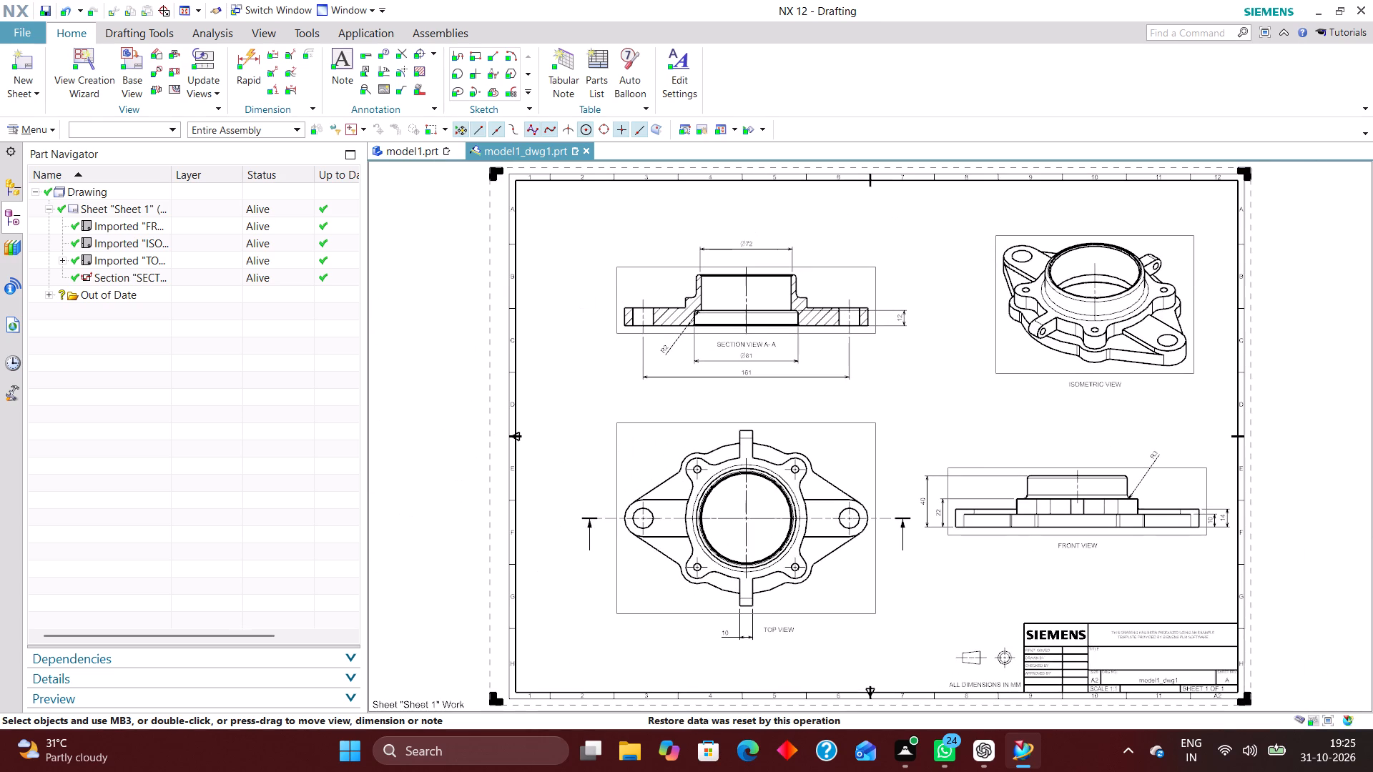
scroll(761, 337, up, 3)
drag(569, 360, 591, 367)
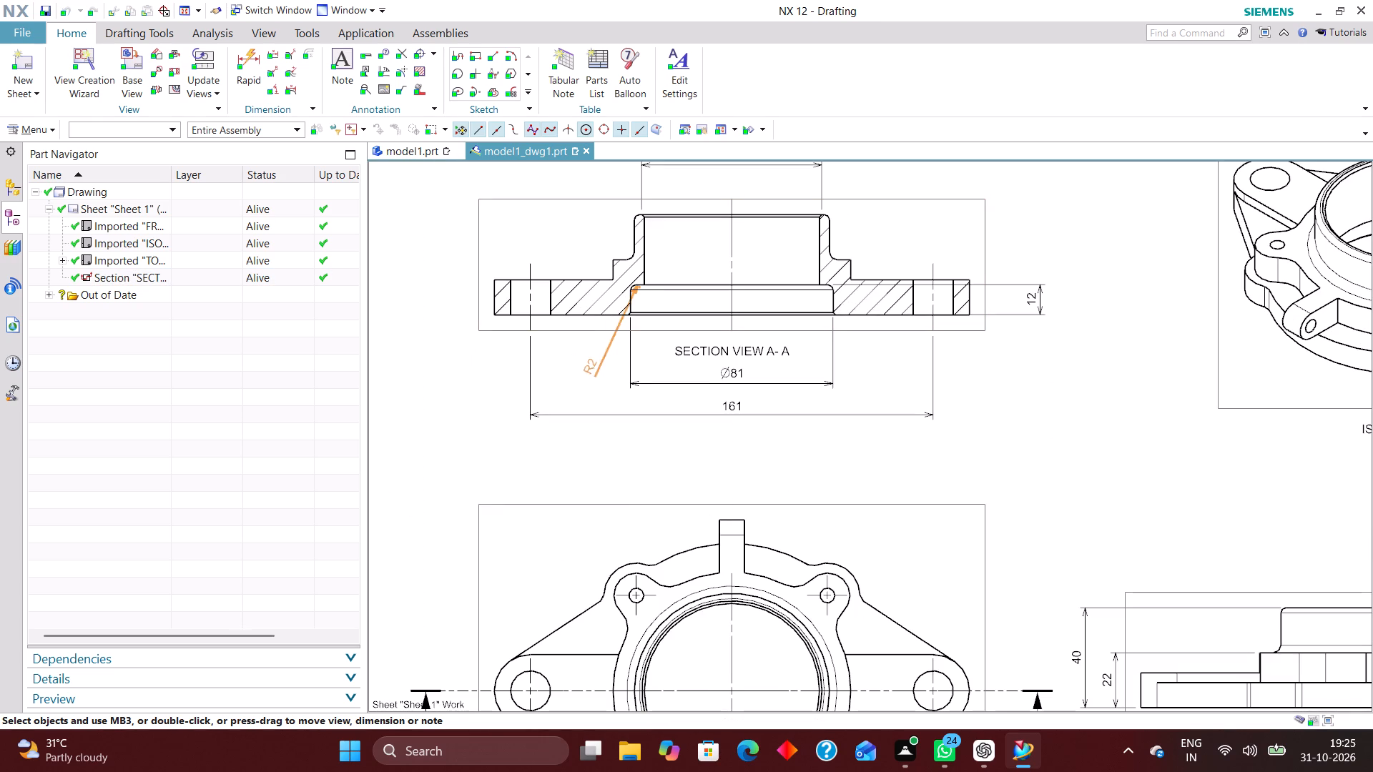
drag(591, 367, 567, 212)
drag(567, 212, 581, 217)
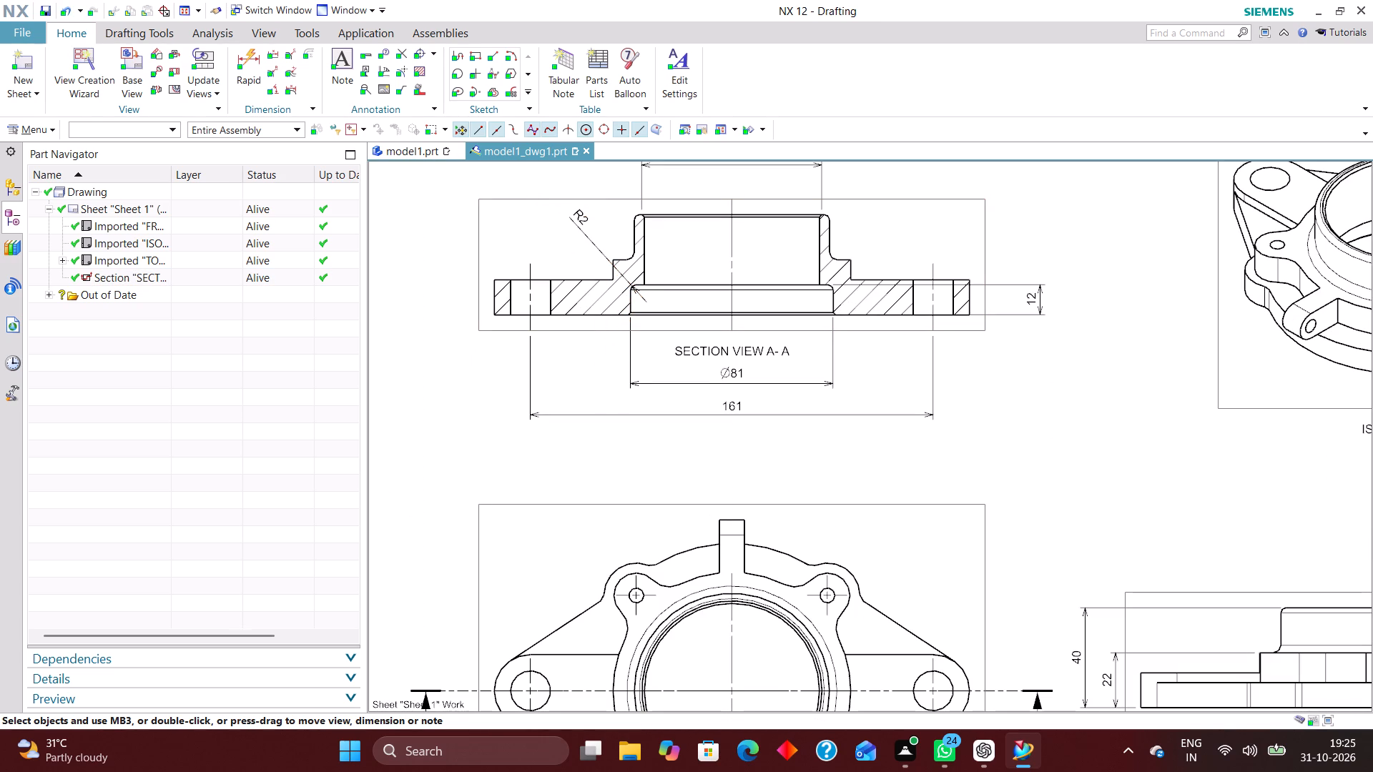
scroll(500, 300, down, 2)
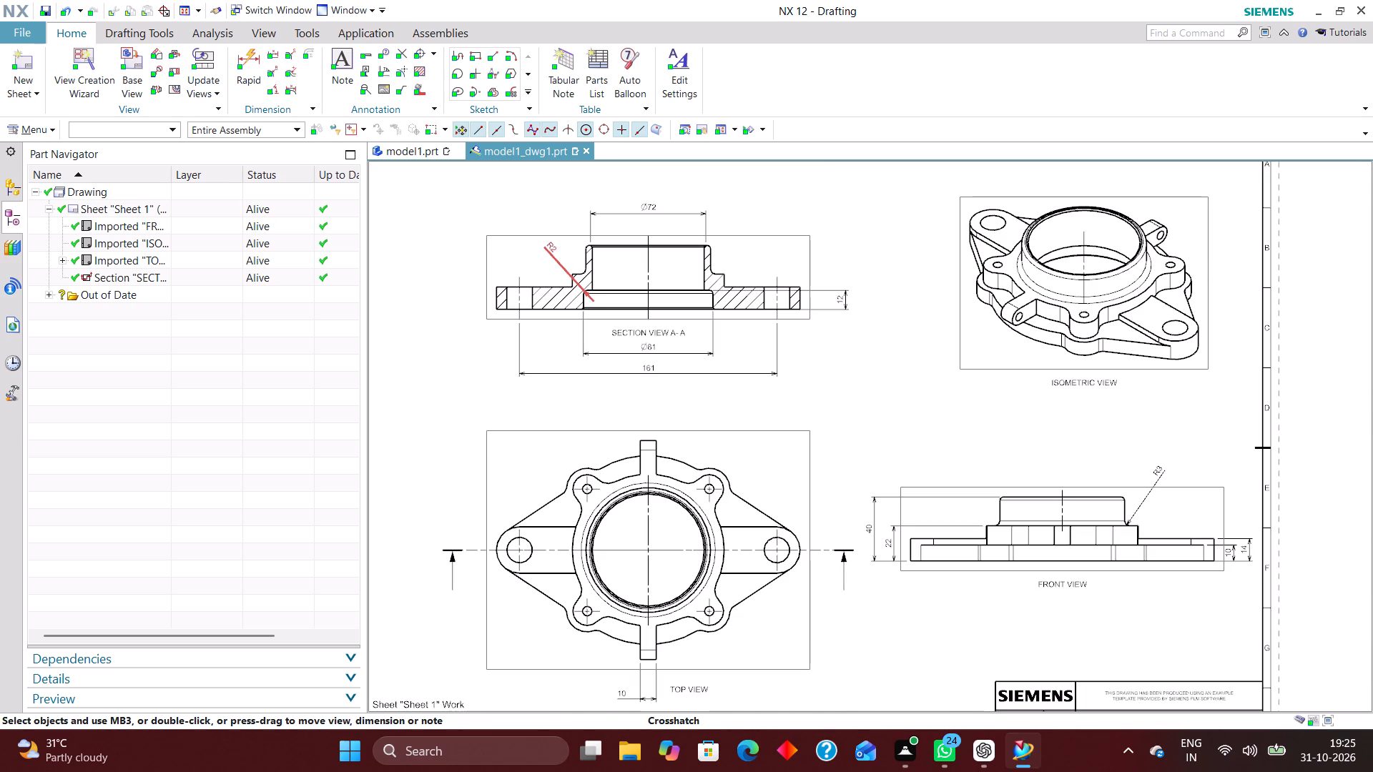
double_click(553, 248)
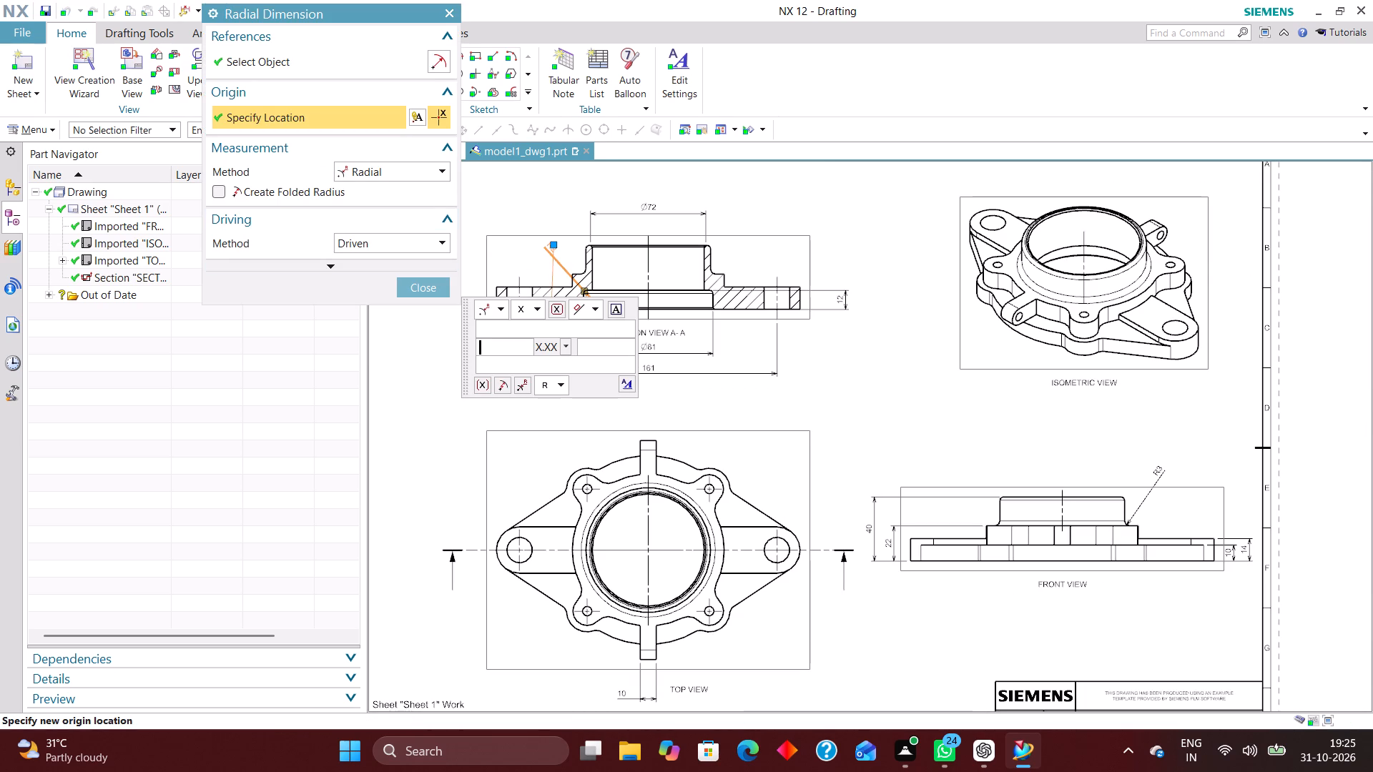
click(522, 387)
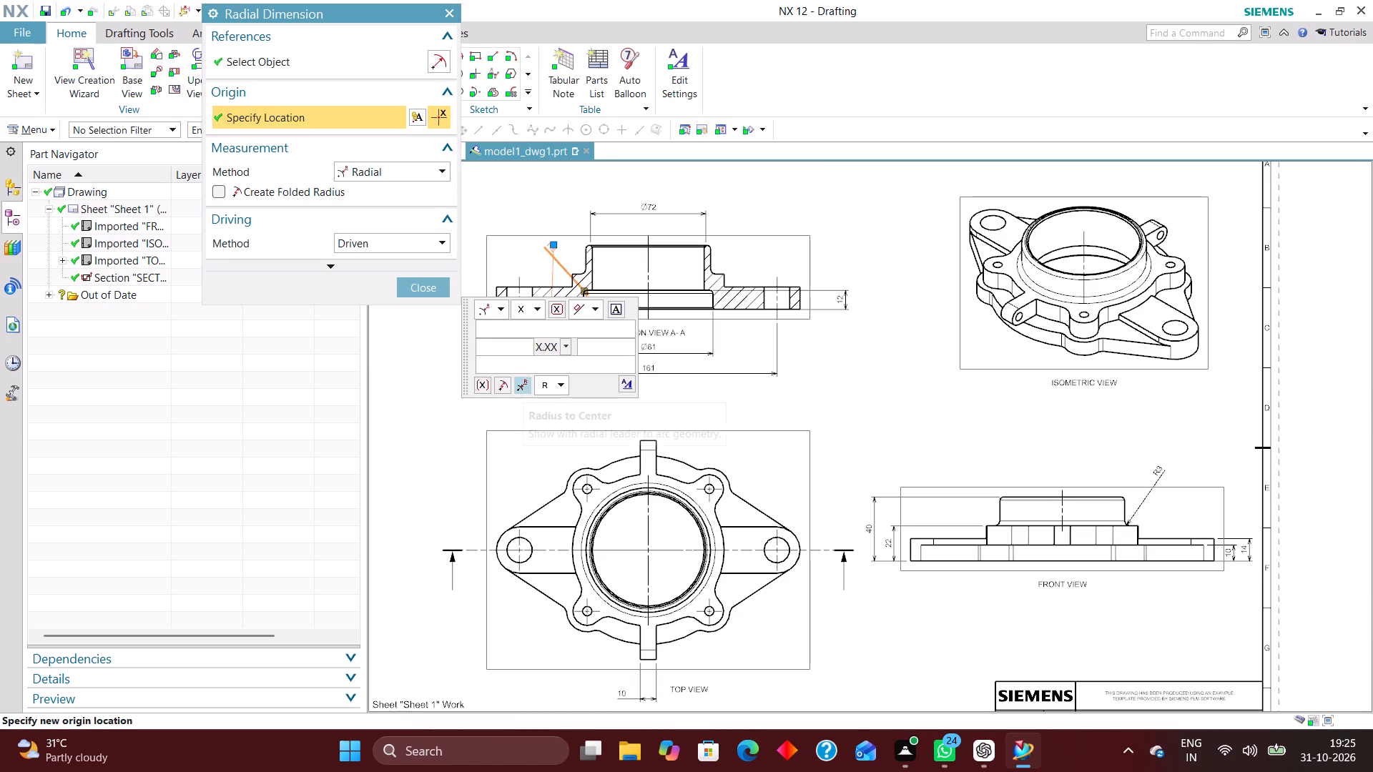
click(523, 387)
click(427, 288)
Set the recess corner's radius dimension in section view A-A to Horizontal Text with the position Text above Stub.
double_click(551, 257)
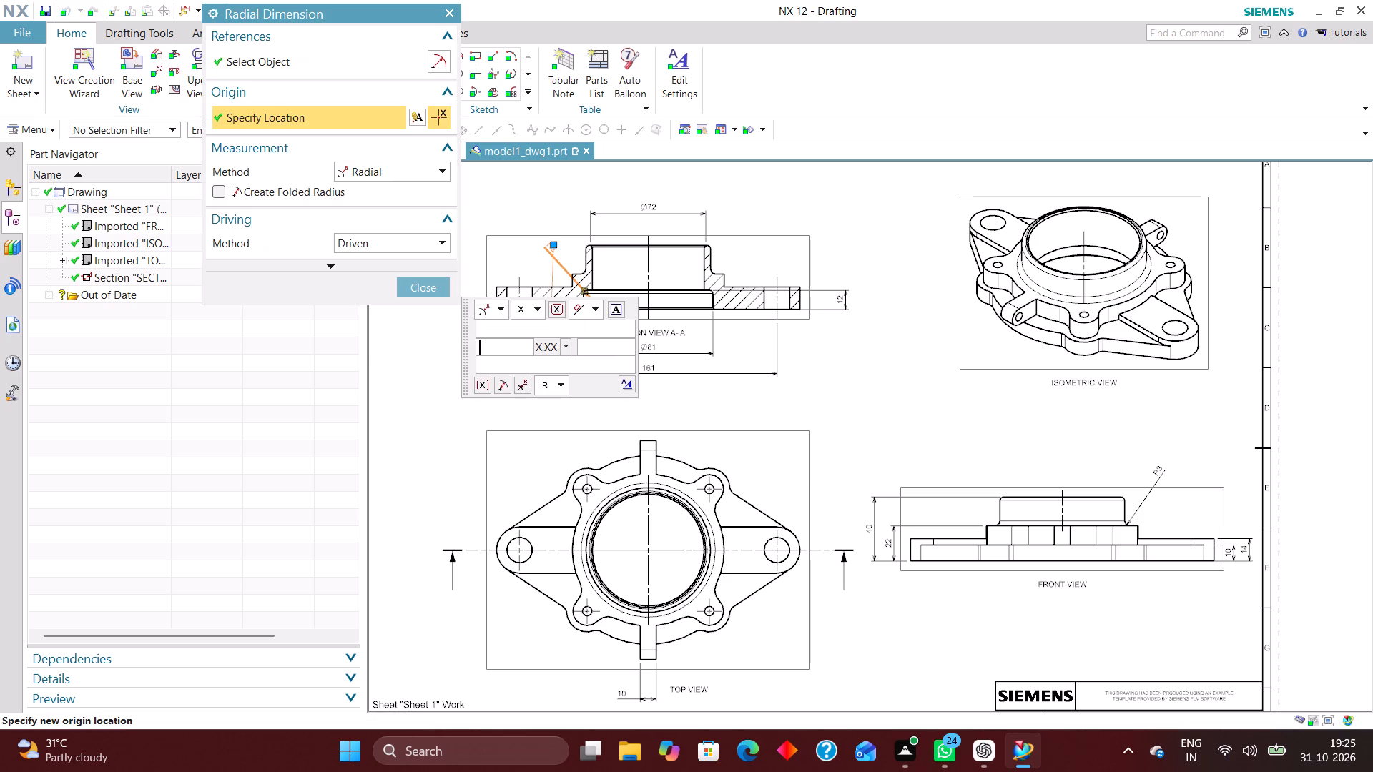
click(628, 378)
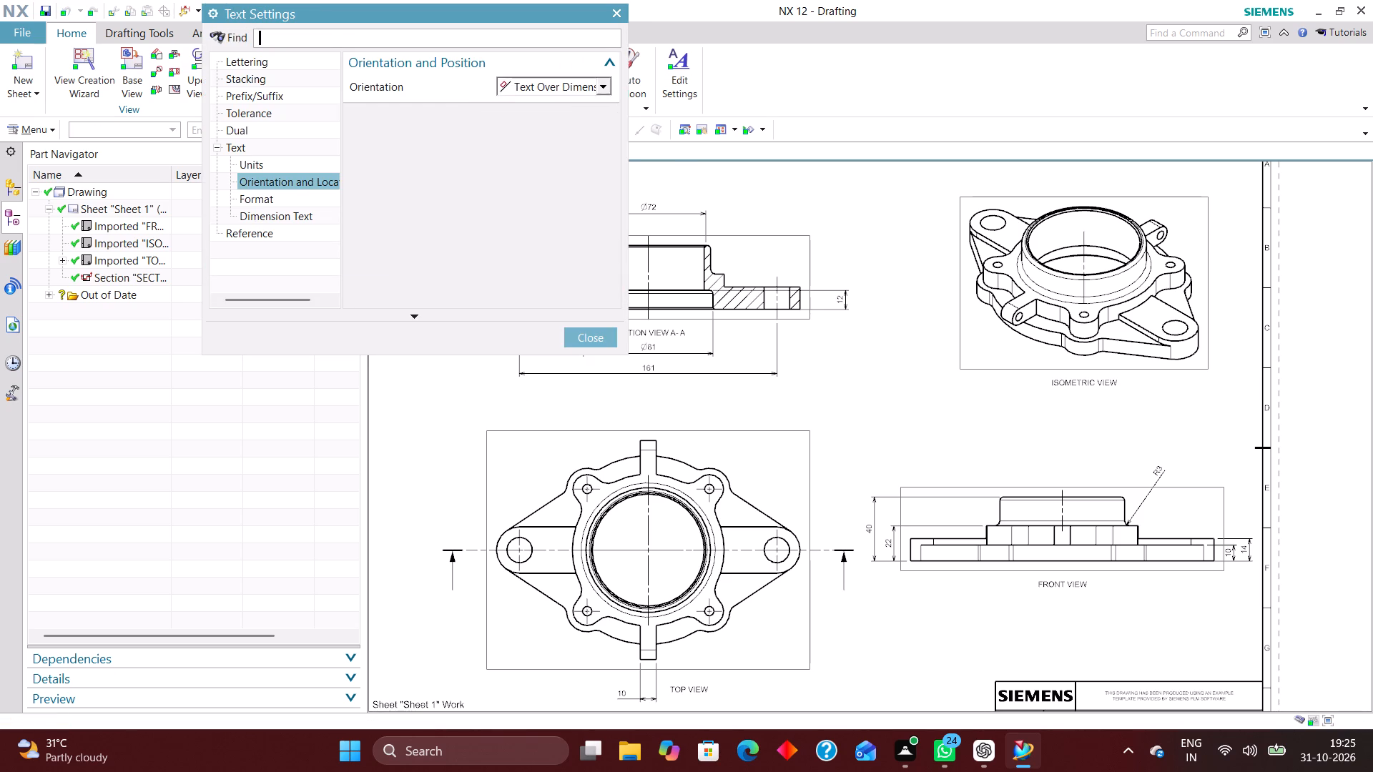
click(546, 90)
click(546, 104)
click(570, 115)
click(566, 139)
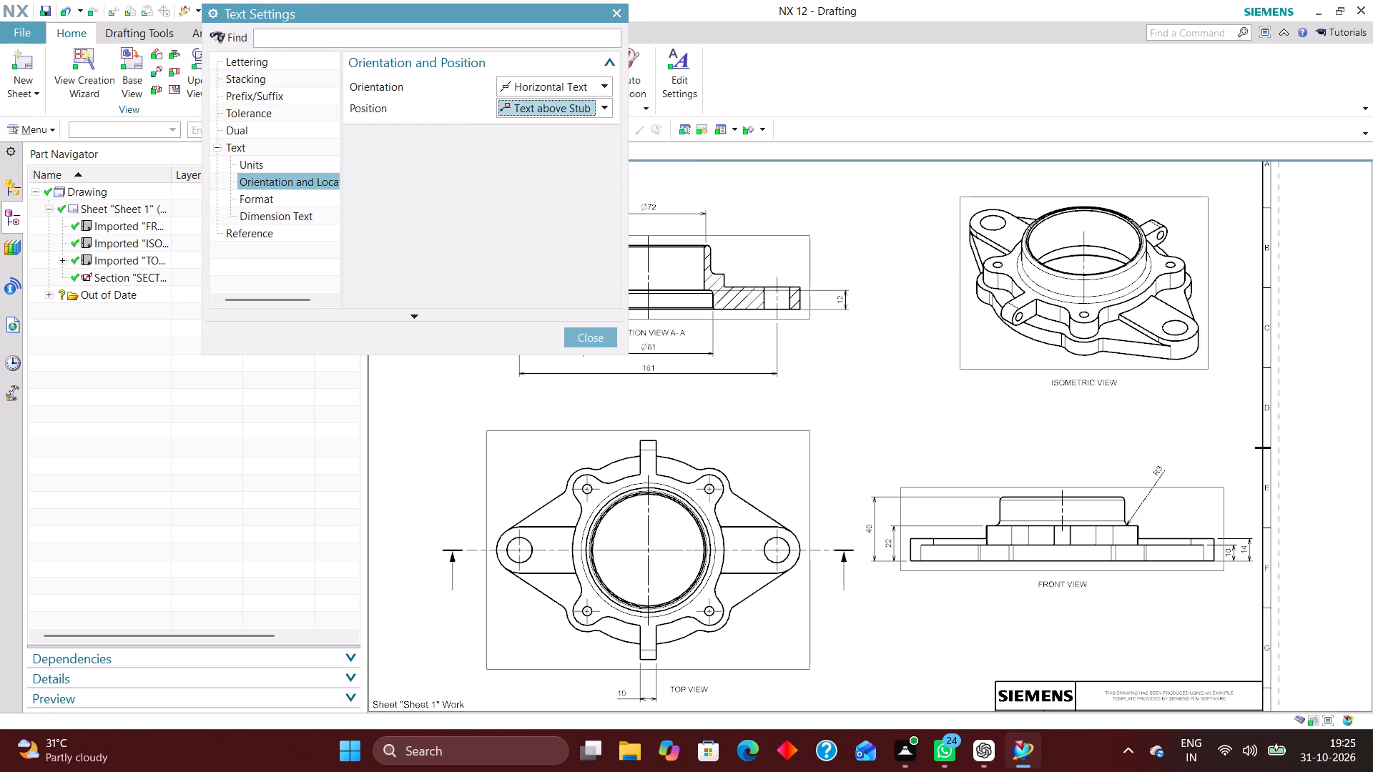
click(585, 336)
click(426, 289)
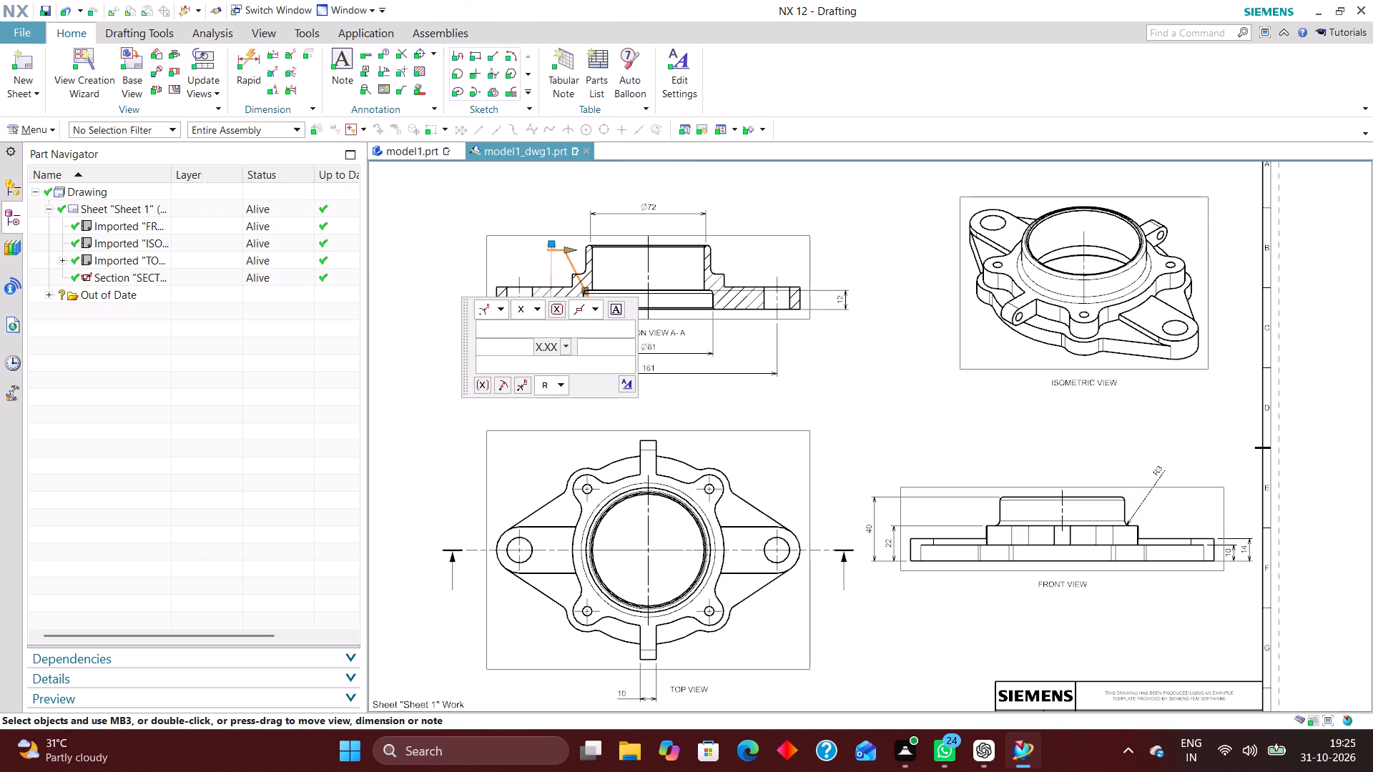
Move the recess corner's radius dimension in section view A-A to just above the left flange, beside the boss.
scroll(551, 242, up, 2)
drag(551, 247, 511, 266)
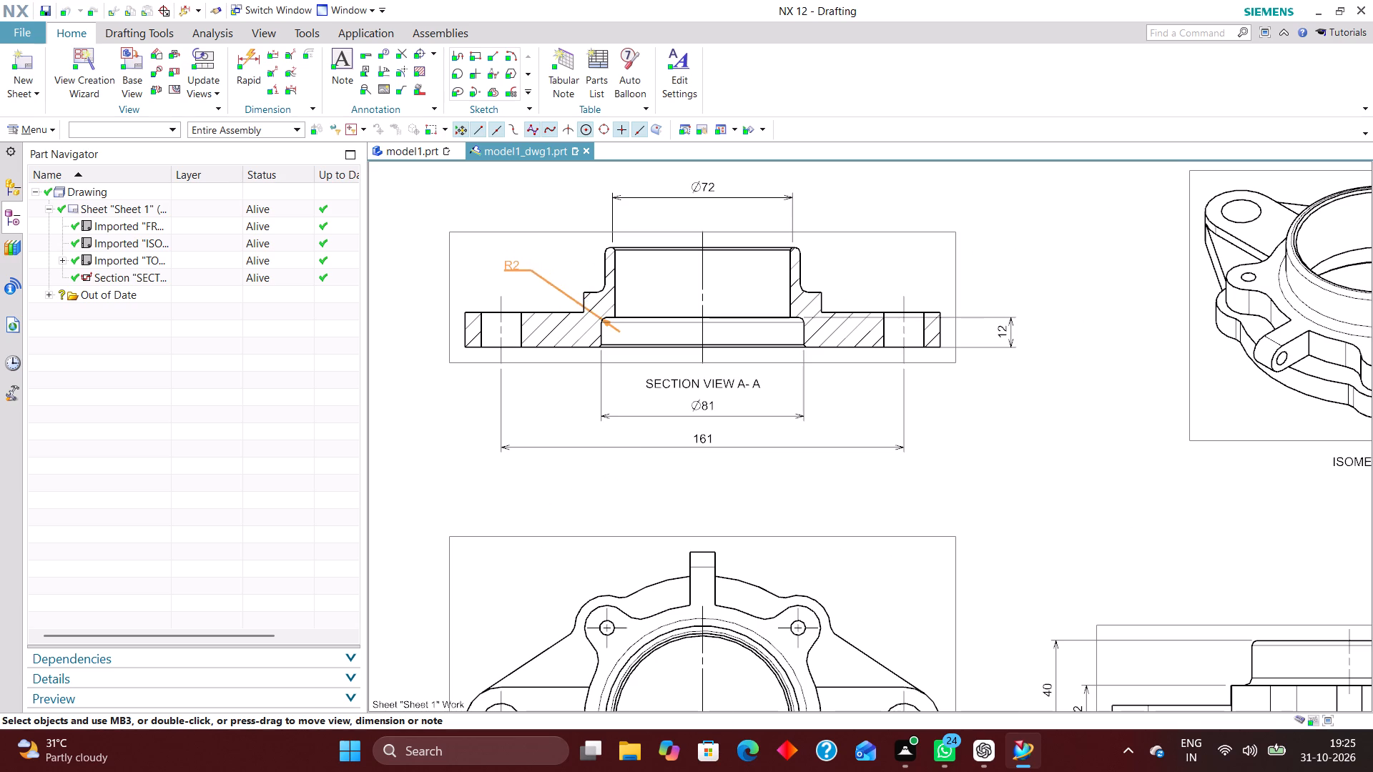
drag(511, 266, 534, 282)
Set the front view's boss base radius dimension to Radius to Center, with Horizontal Text positioned above the stub.
scroll(495, 292, down, 4)
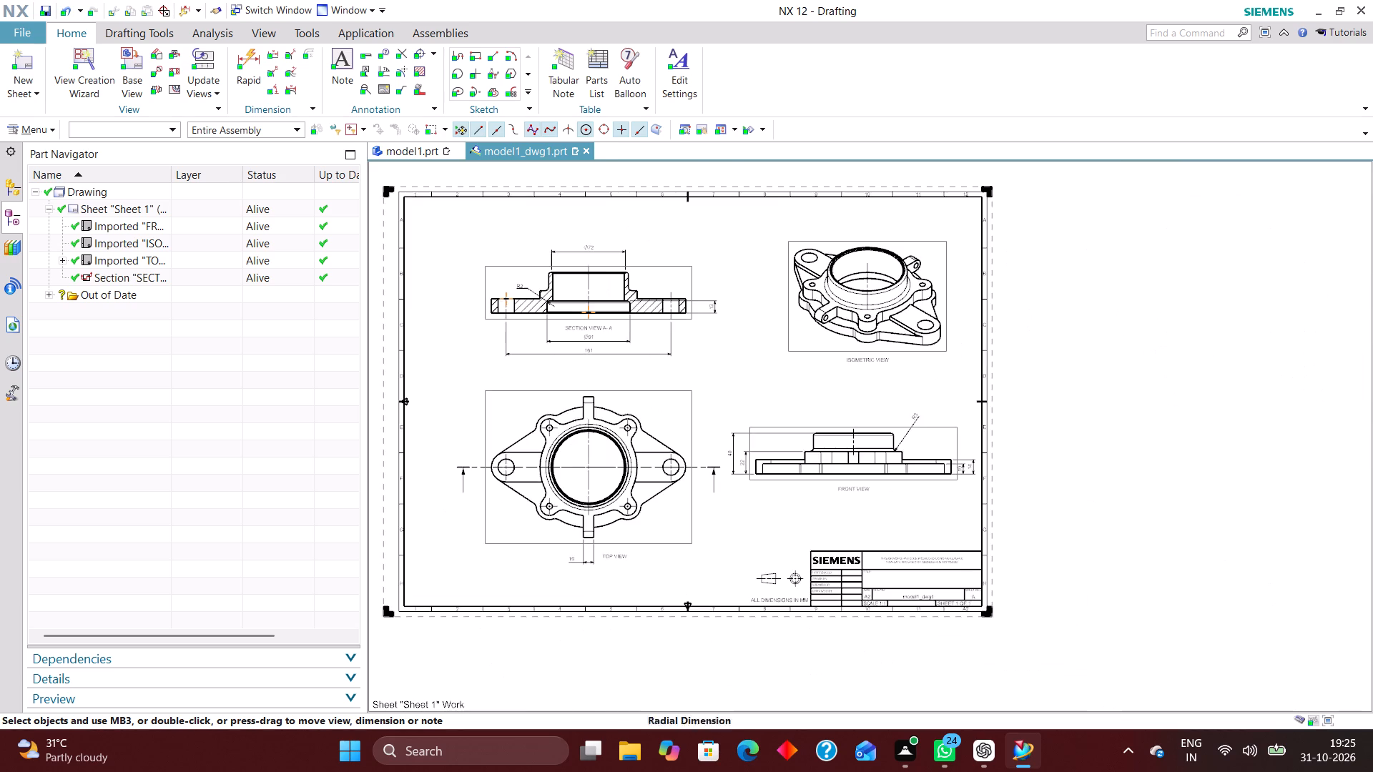
scroll(922, 444, up, 4)
double_click(905, 374)
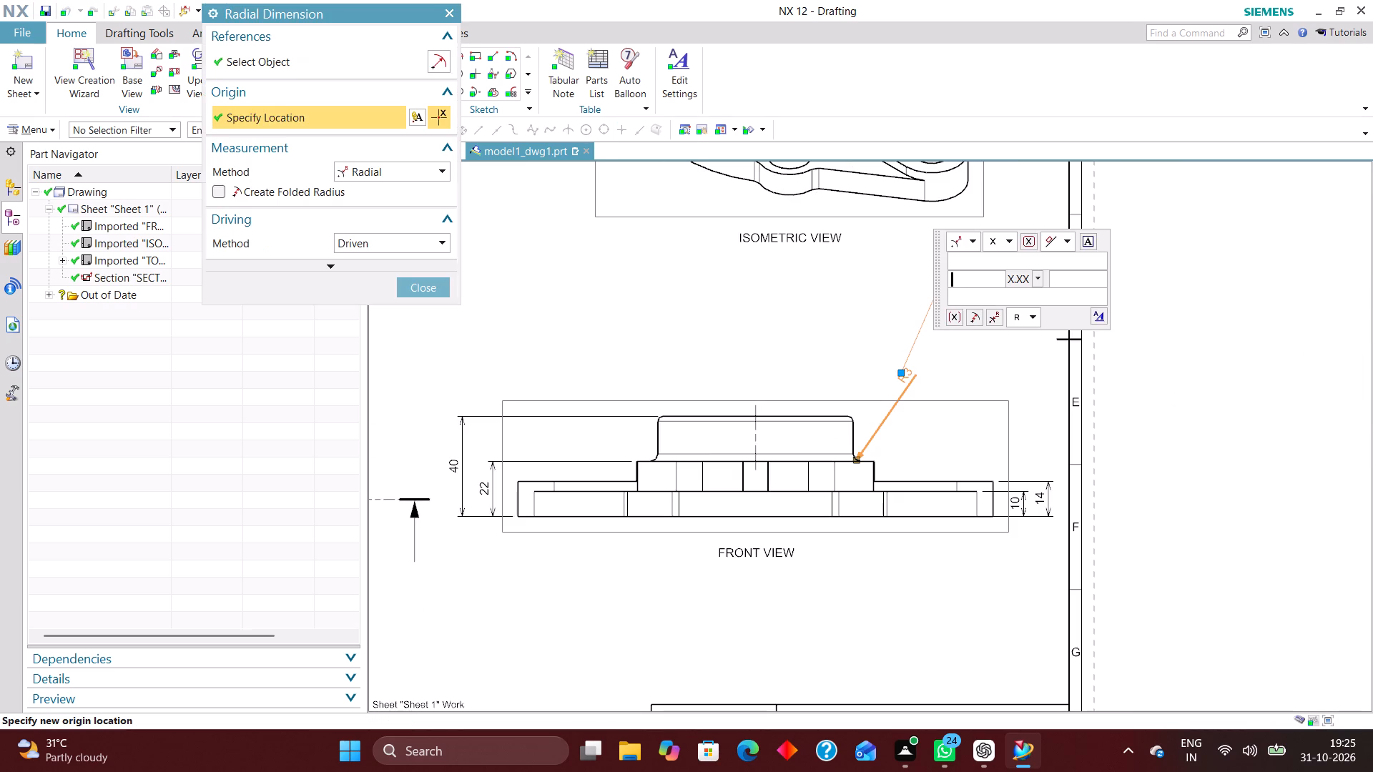
click(995, 317)
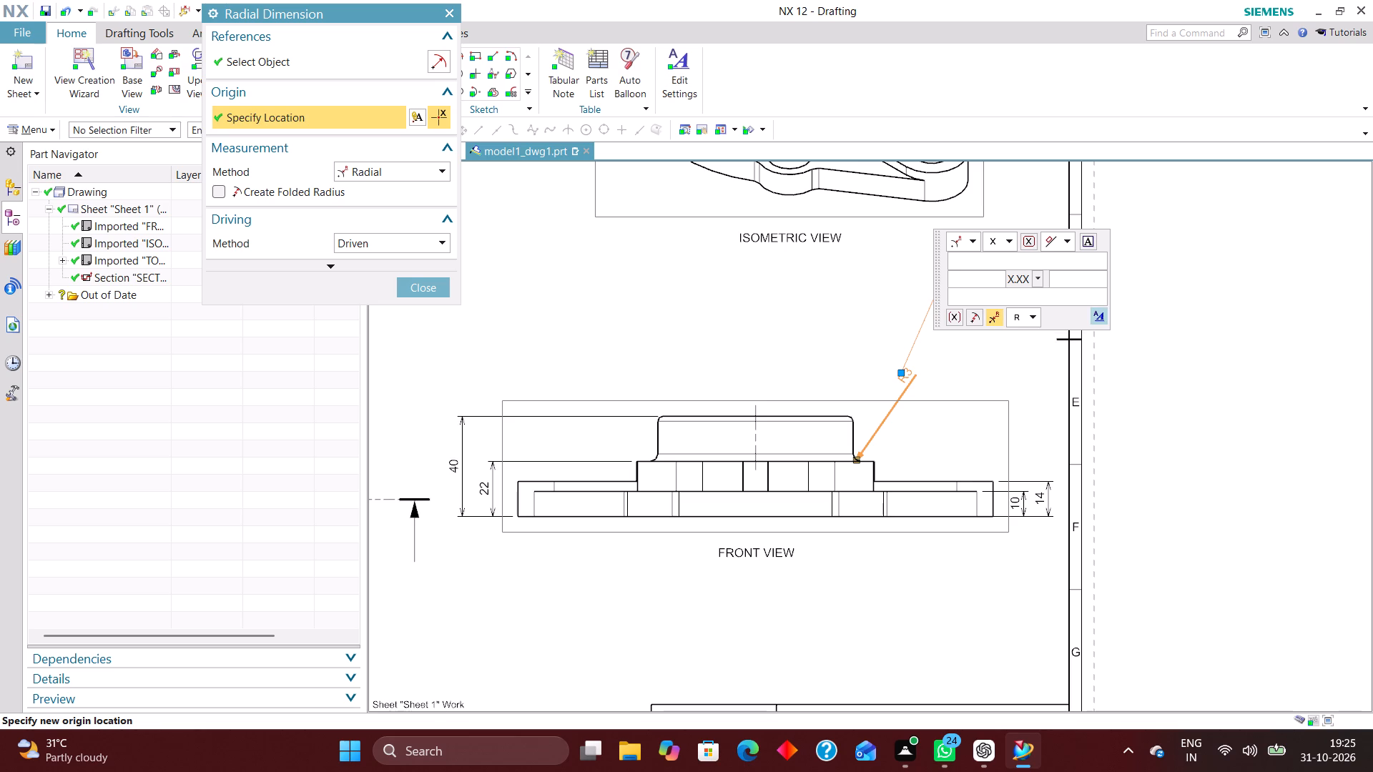
click(1099, 317)
click(563, 89)
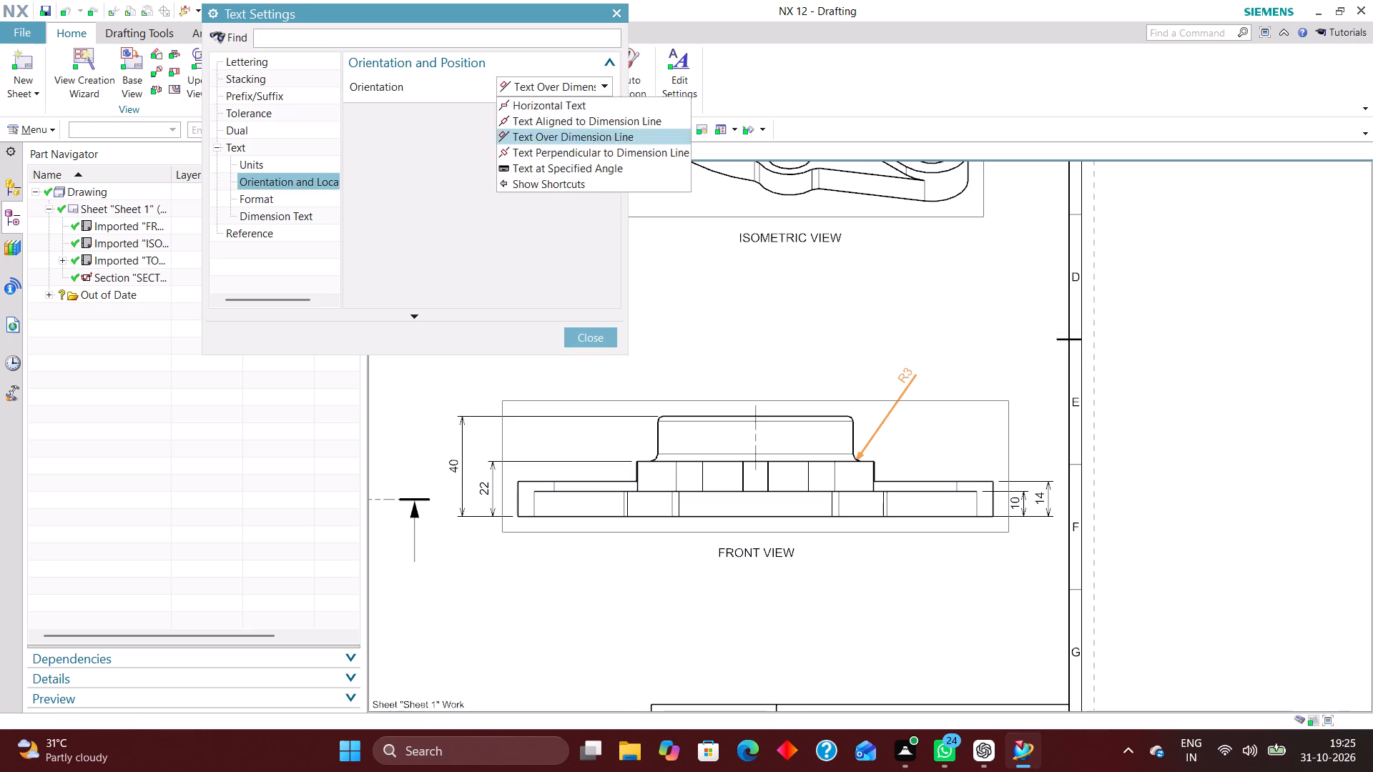
click(567, 104)
click(583, 112)
click(588, 139)
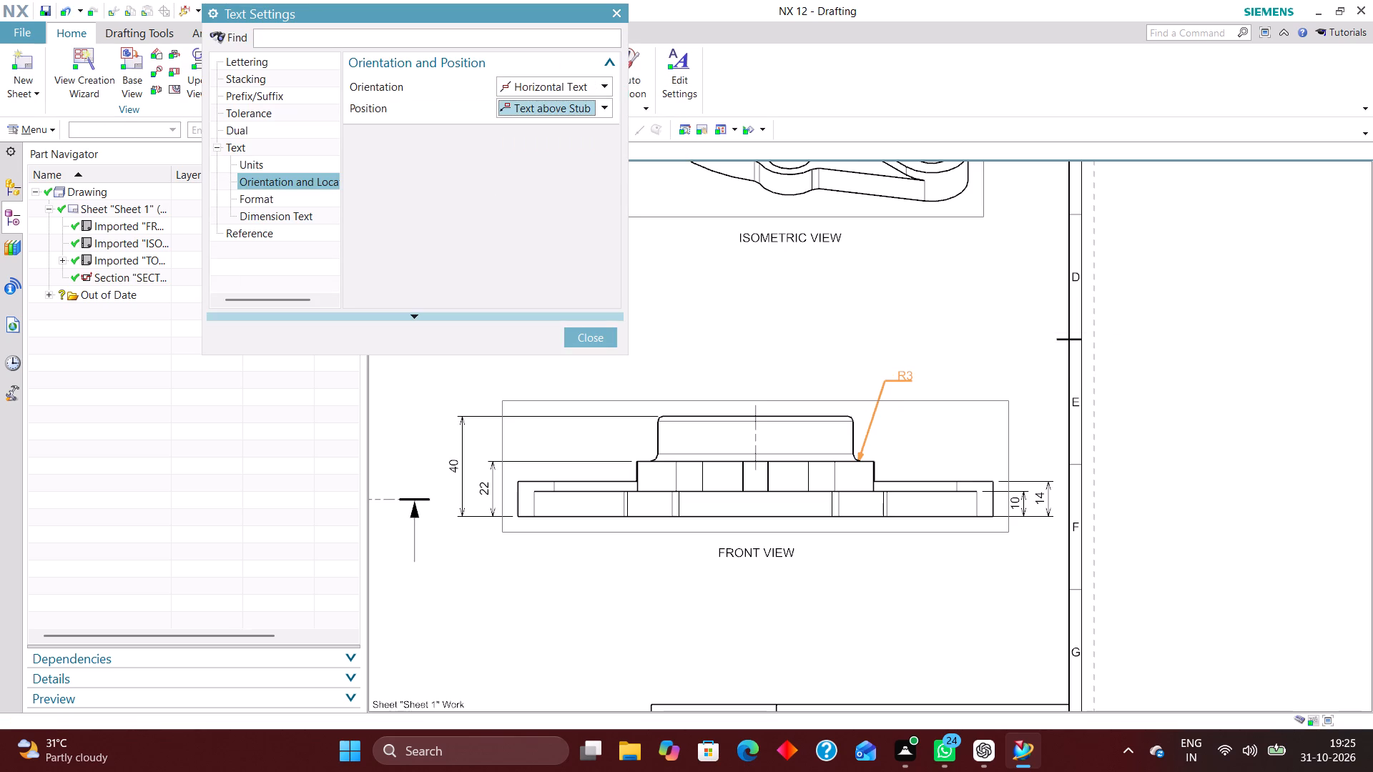
click(594, 334)
click(430, 284)
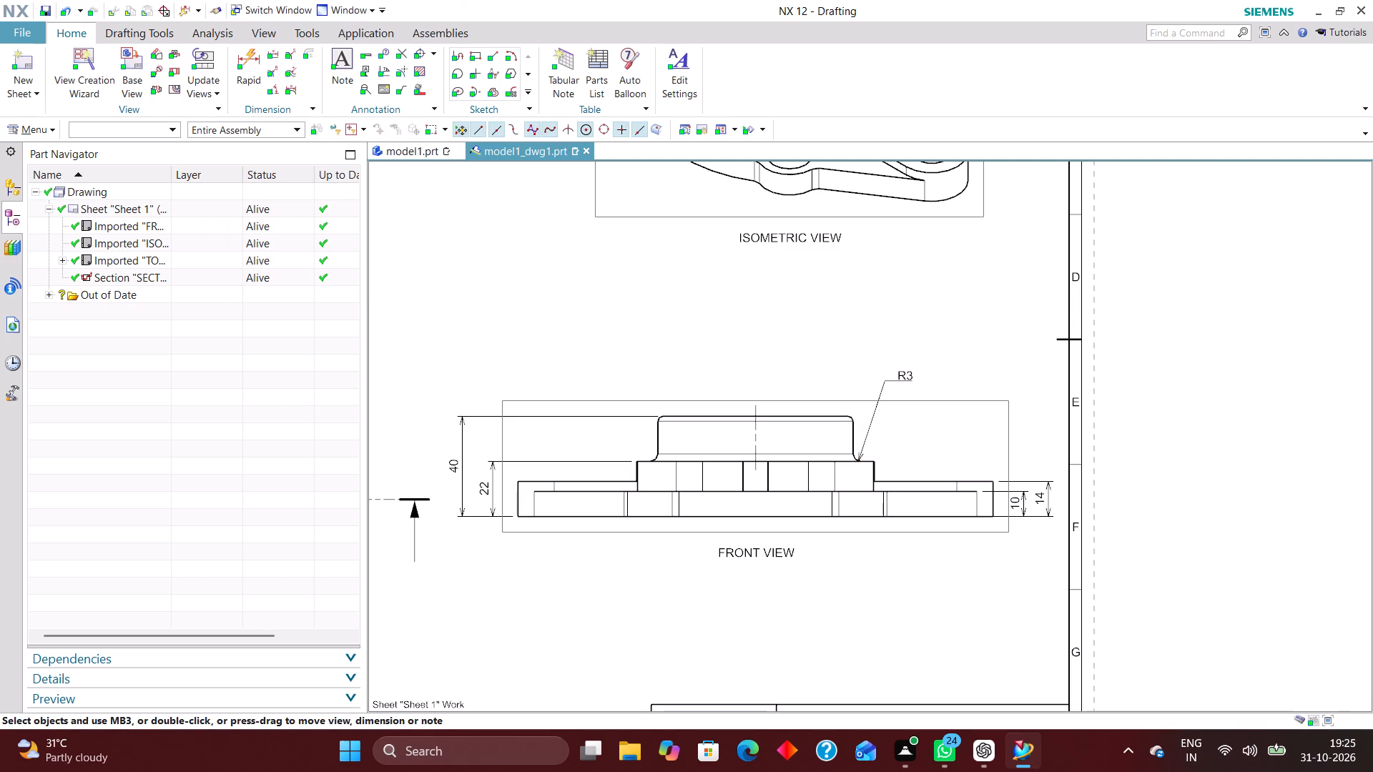
Move the front view's boss base radius dimension down, close beside the upper right corner of the boss.
drag(914, 371, 891, 420)
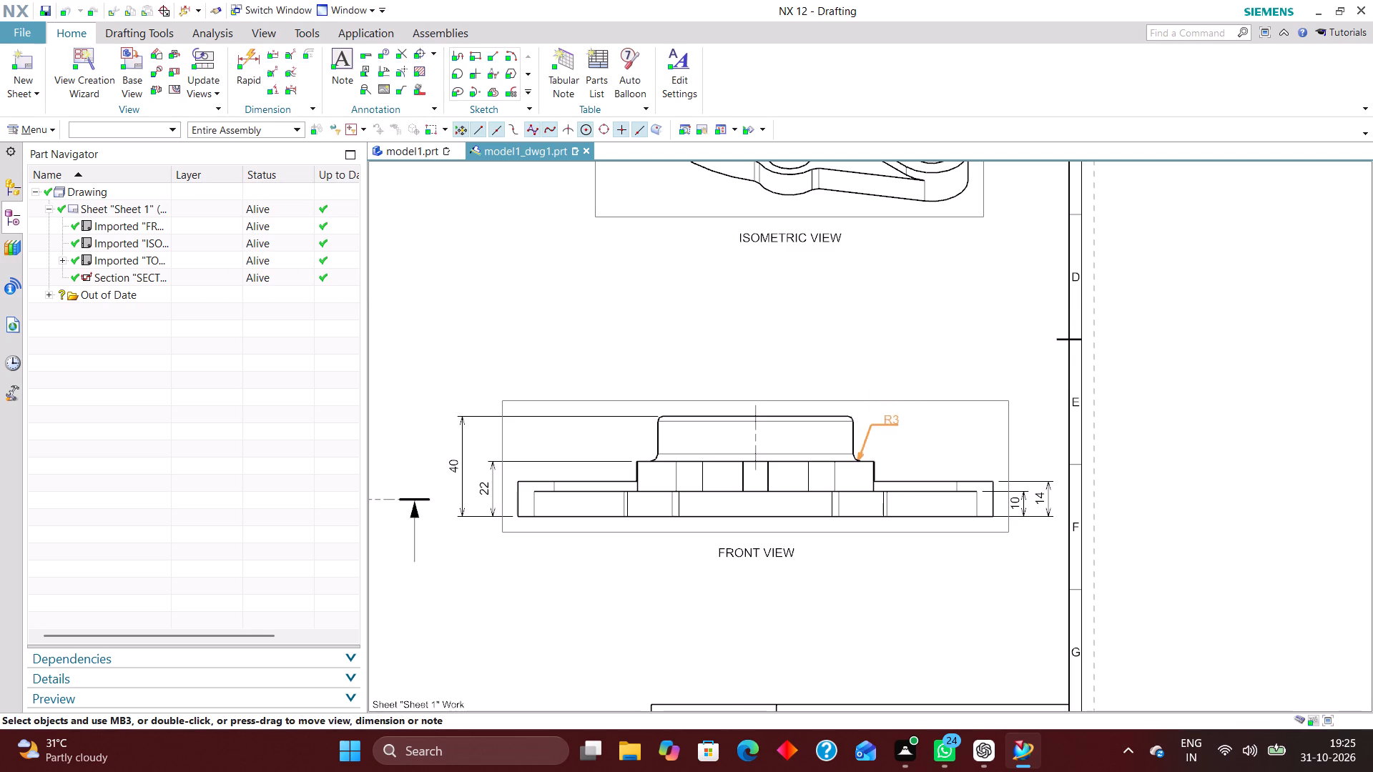
drag(891, 420, 900, 410)
Dimension the radius of the boss's top right outer fillet in section view A-A, placing it above right of the boss.
scroll(937, 377, down, 1)
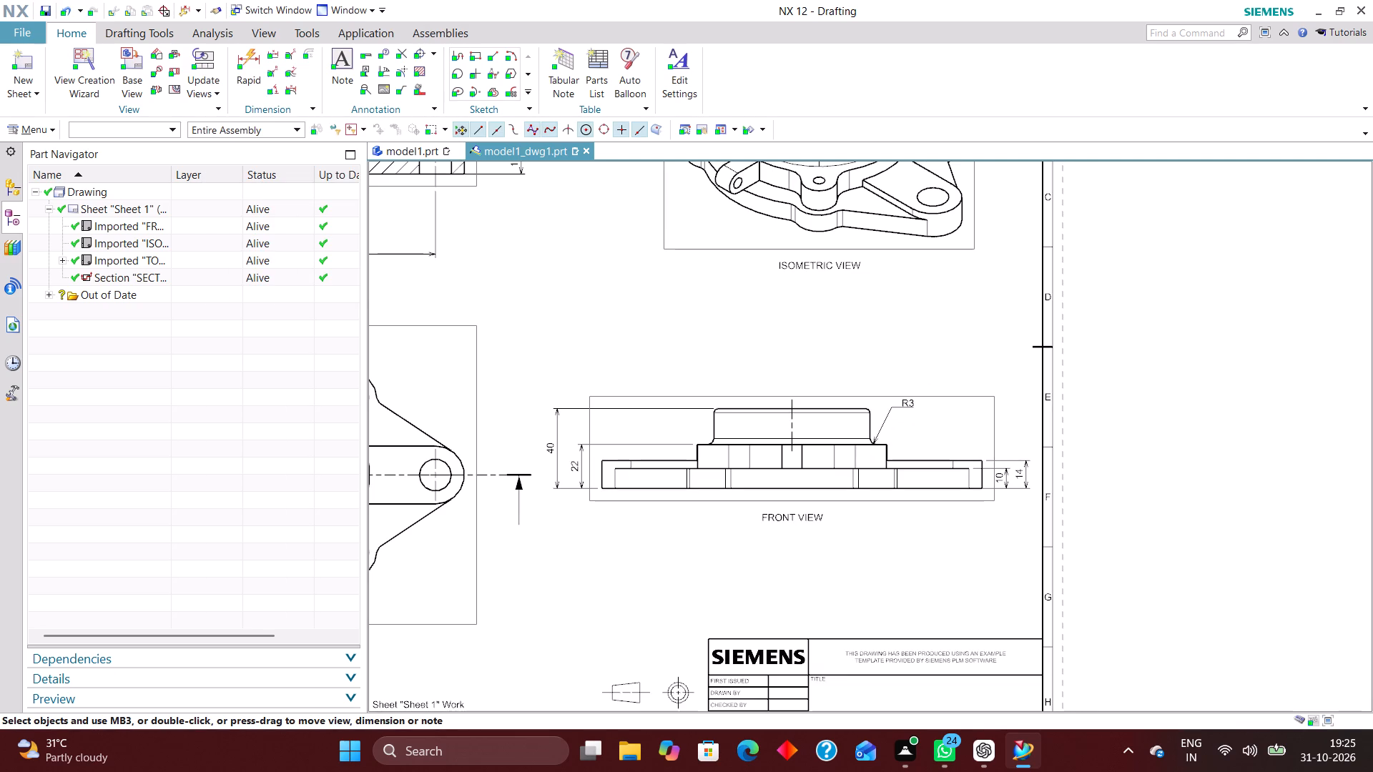
scroll(699, 405, up, 4)
scroll(679, 415, down, 4)
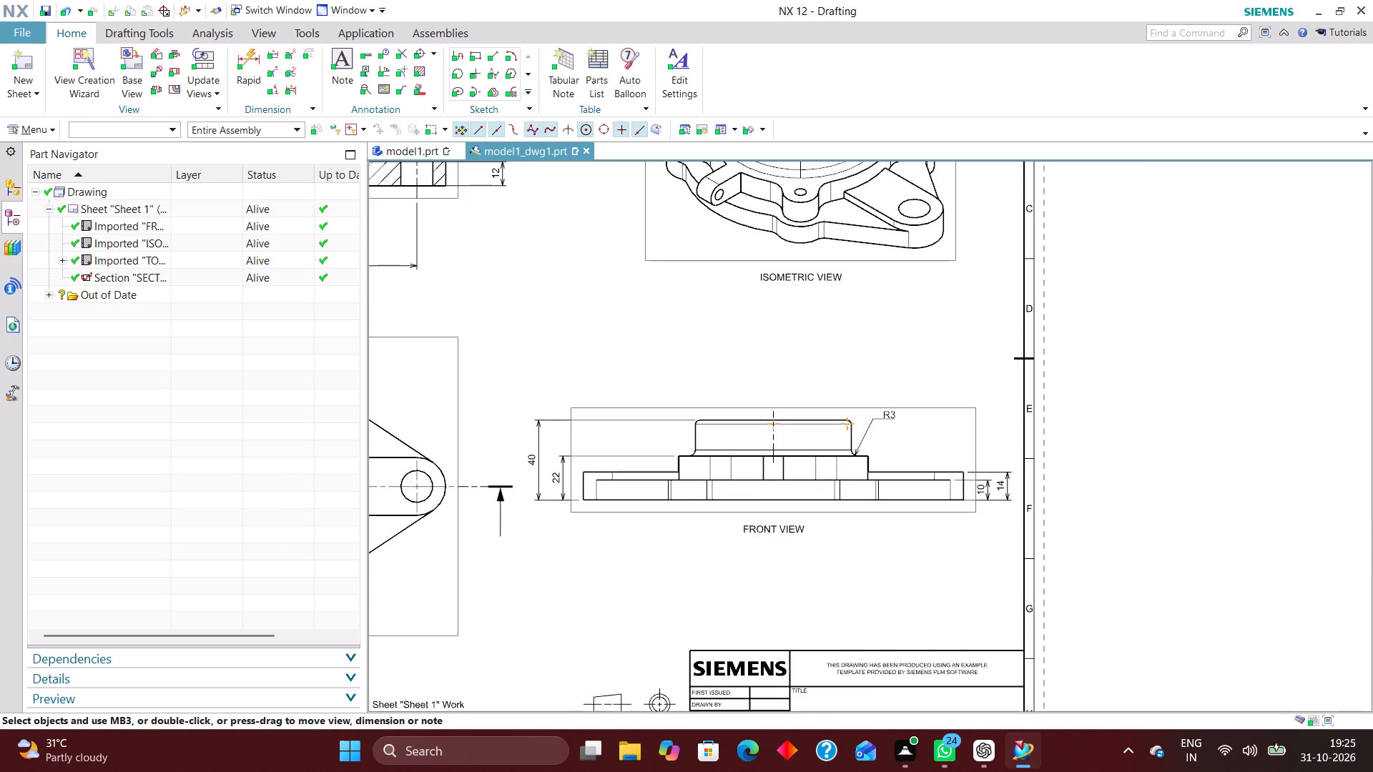
scroll(982, 430, down, 3)
scroll(631, 240, up, 5)
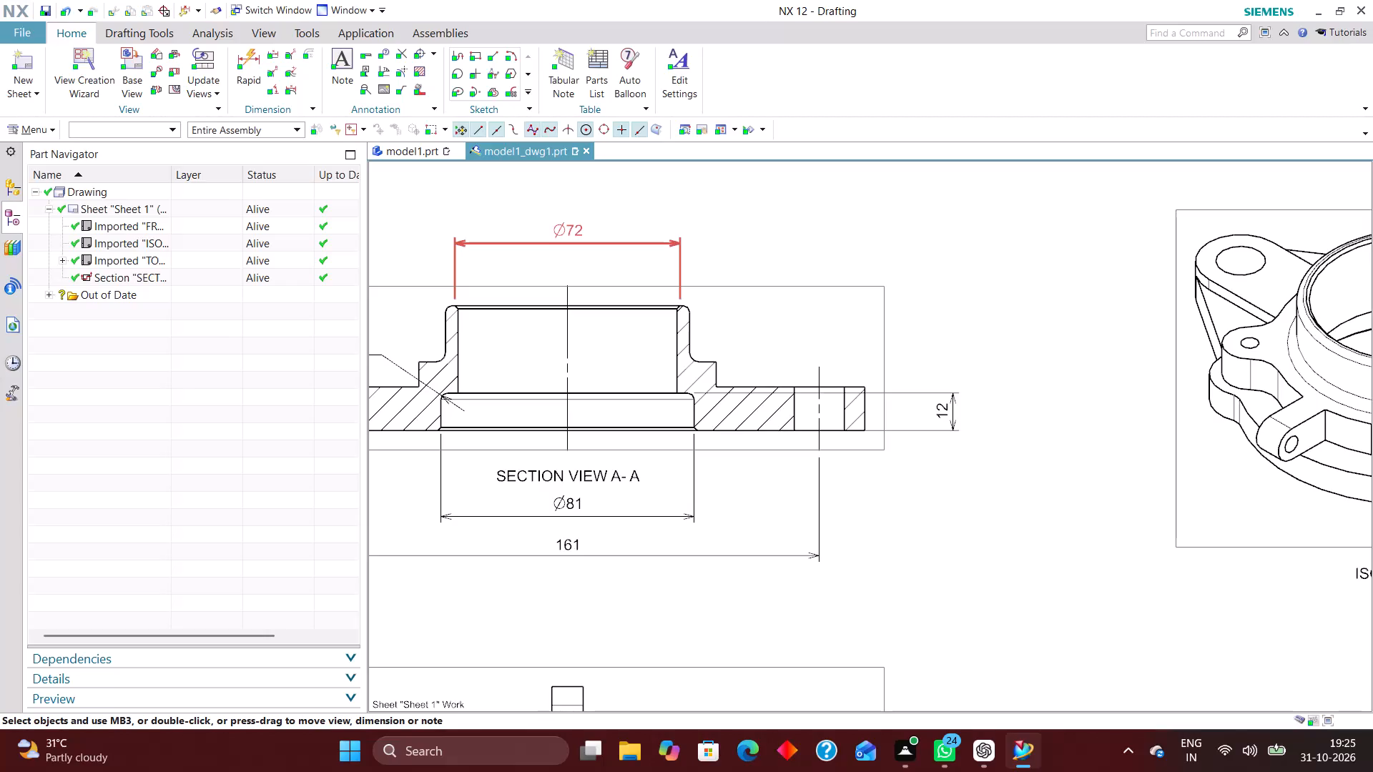
scroll(744, 282, down, 2)
scroll(616, 288, up, 4)
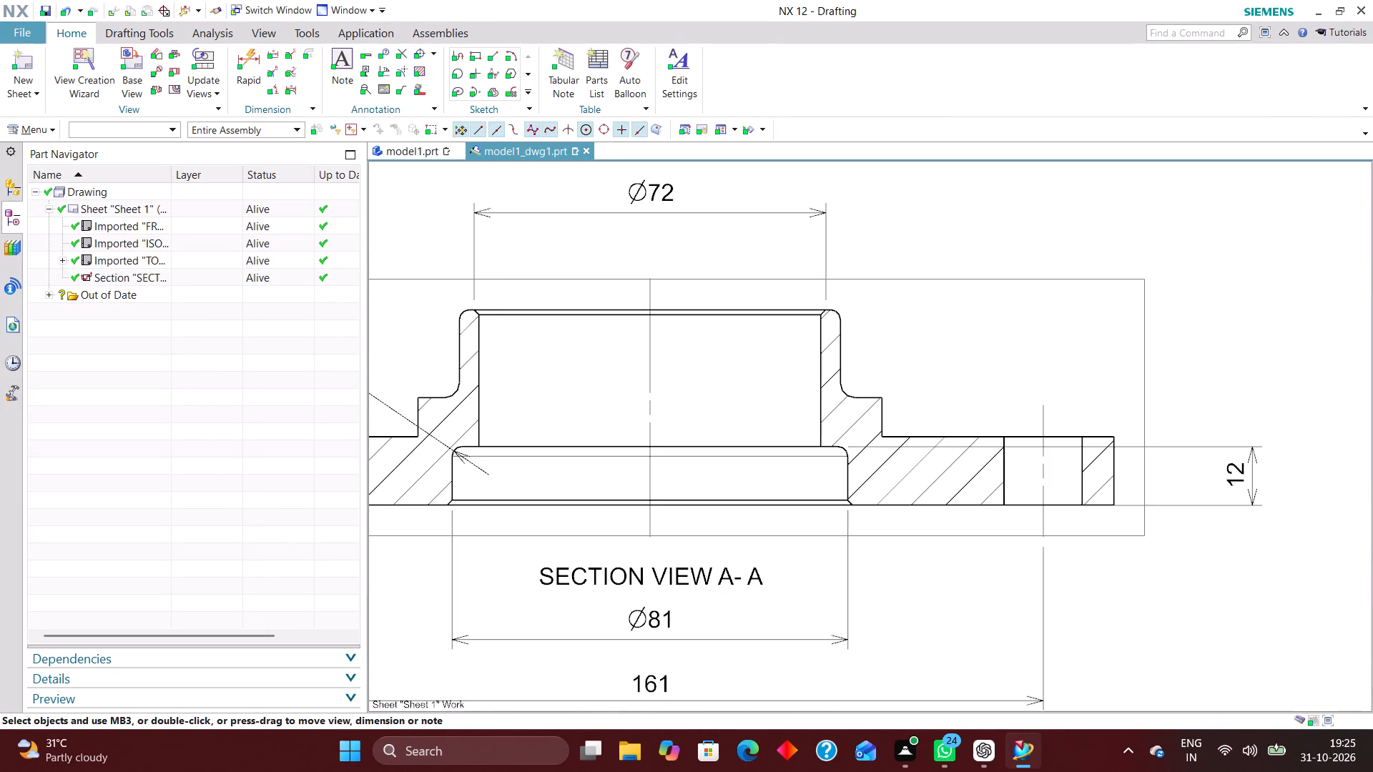
click(253, 46)
click(254, 51)
scroll(809, 290, up, 5)
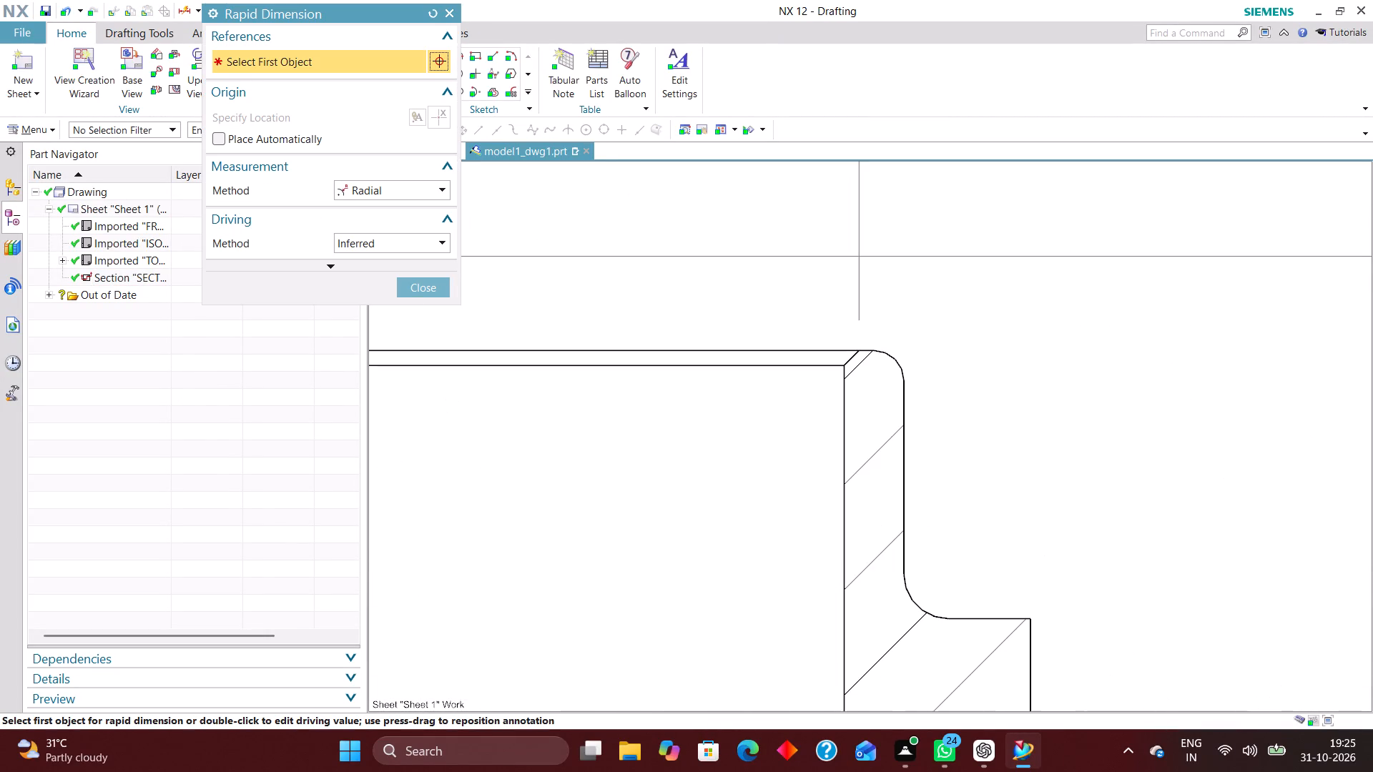
click(898, 357)
scroll(948, 307, down, 5)
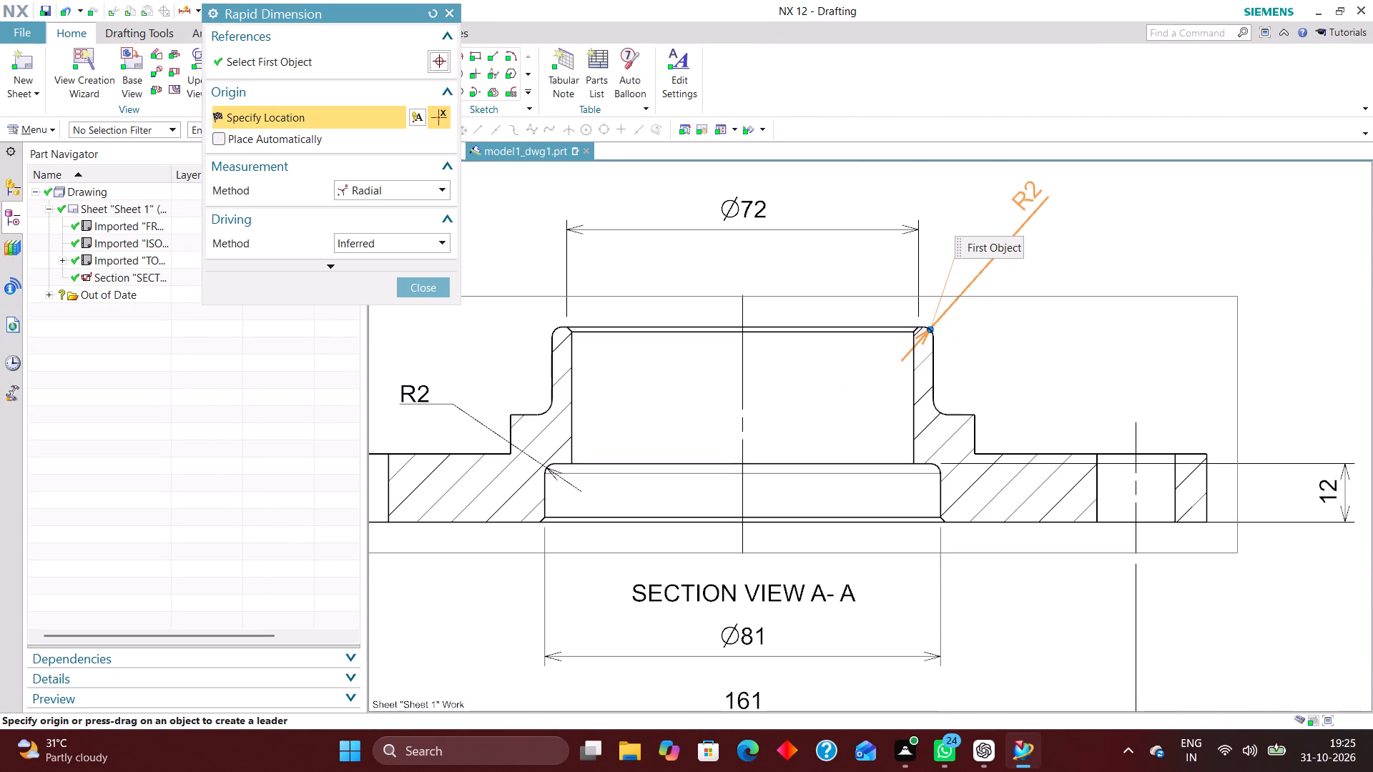
click(1013, 194)
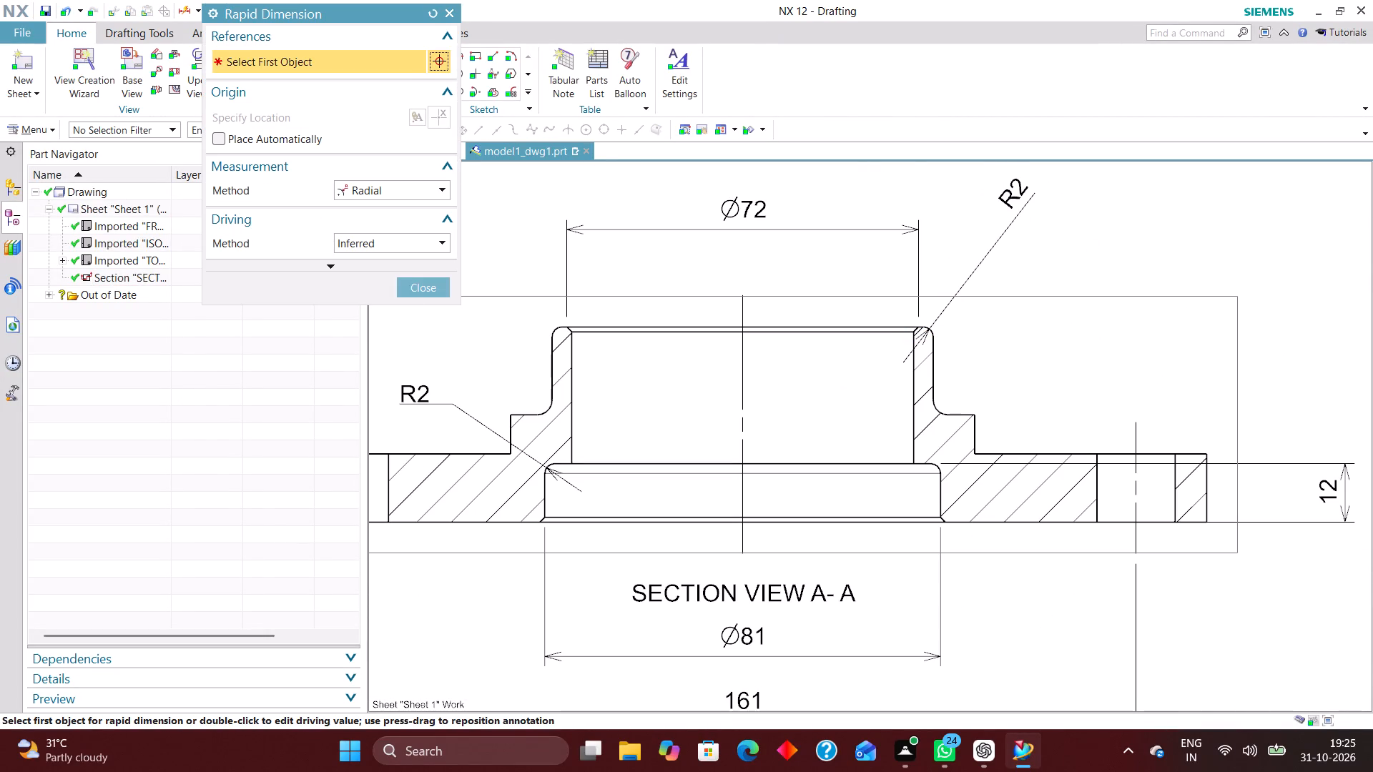
click(418, 286)
Set the boss top fillet's radius dimension in section view A-A to Horizontal Text with the position Text above Stub.
scroll(754, 365, down, 3)
double_click(882, 282)
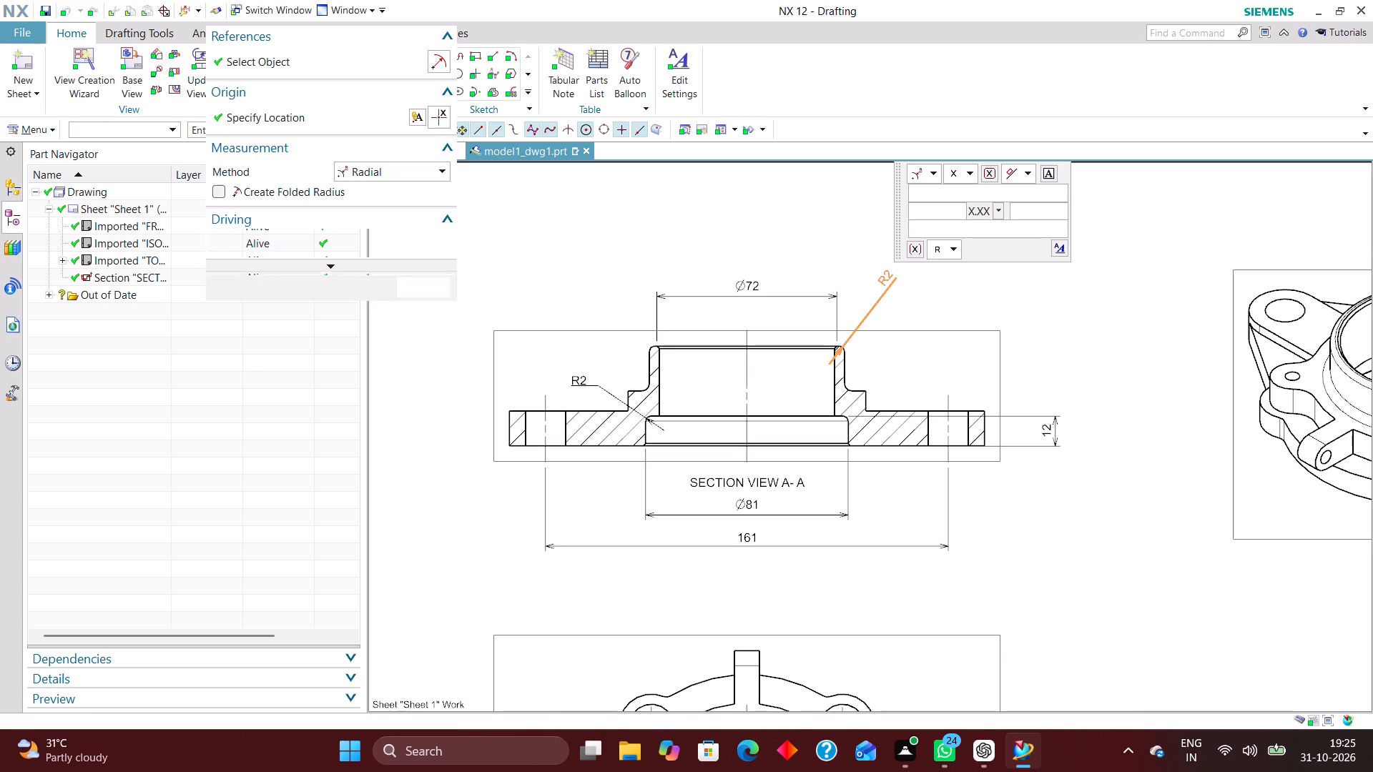
click(1065, 253)
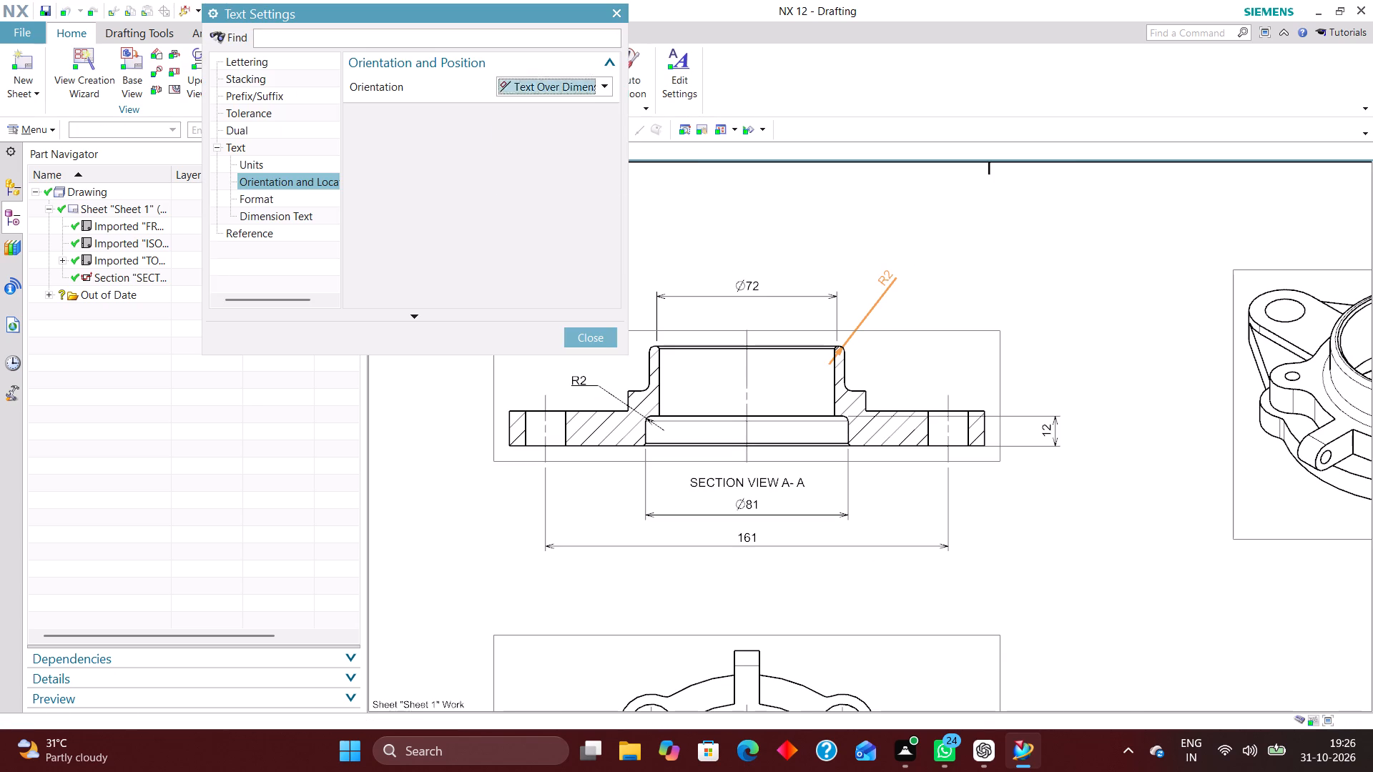
click(577, 89)
click(574, 103)
click(592, 113)
click(593, 138)
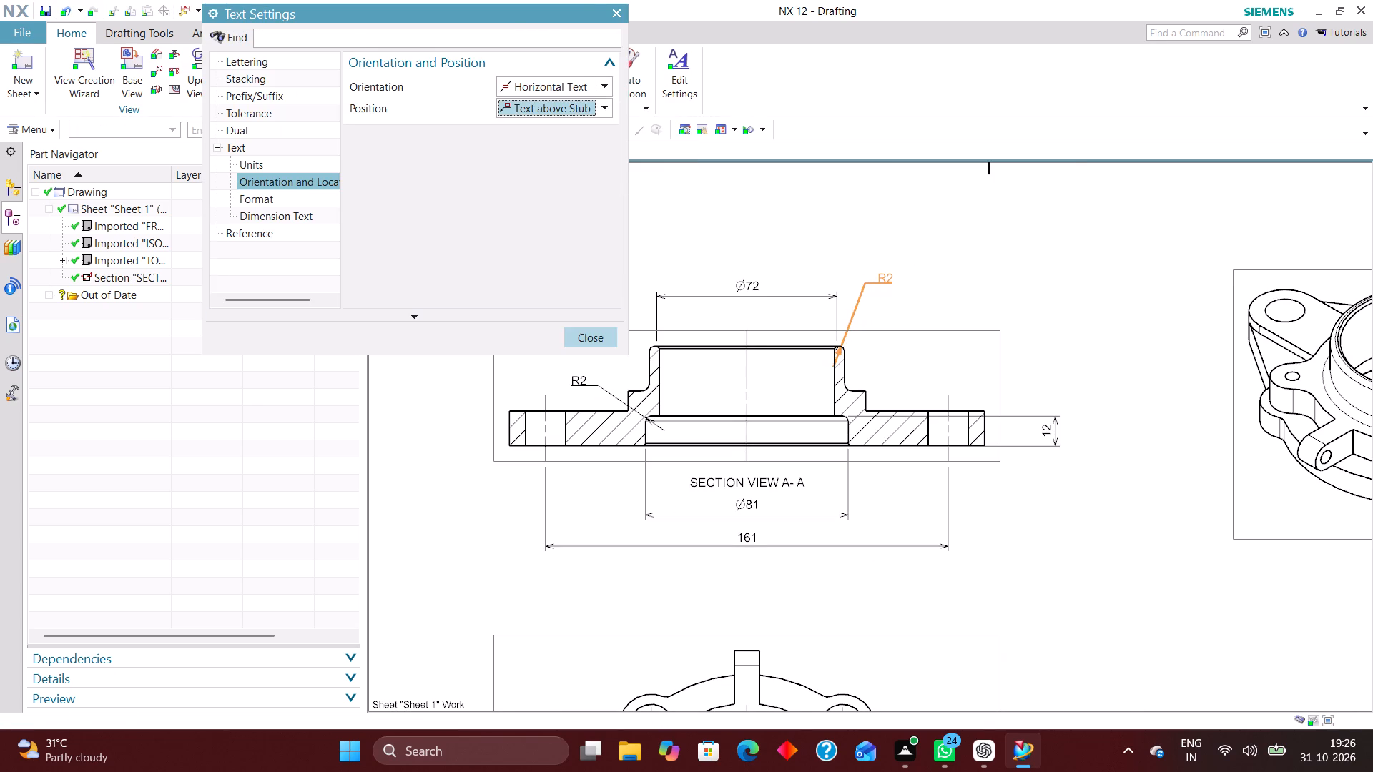
click(593, 336)
Set the boss top fillet's radius dimension arrow to Out, with Radius to Center turned off so the leader ends at the arc.
click(955, 244)
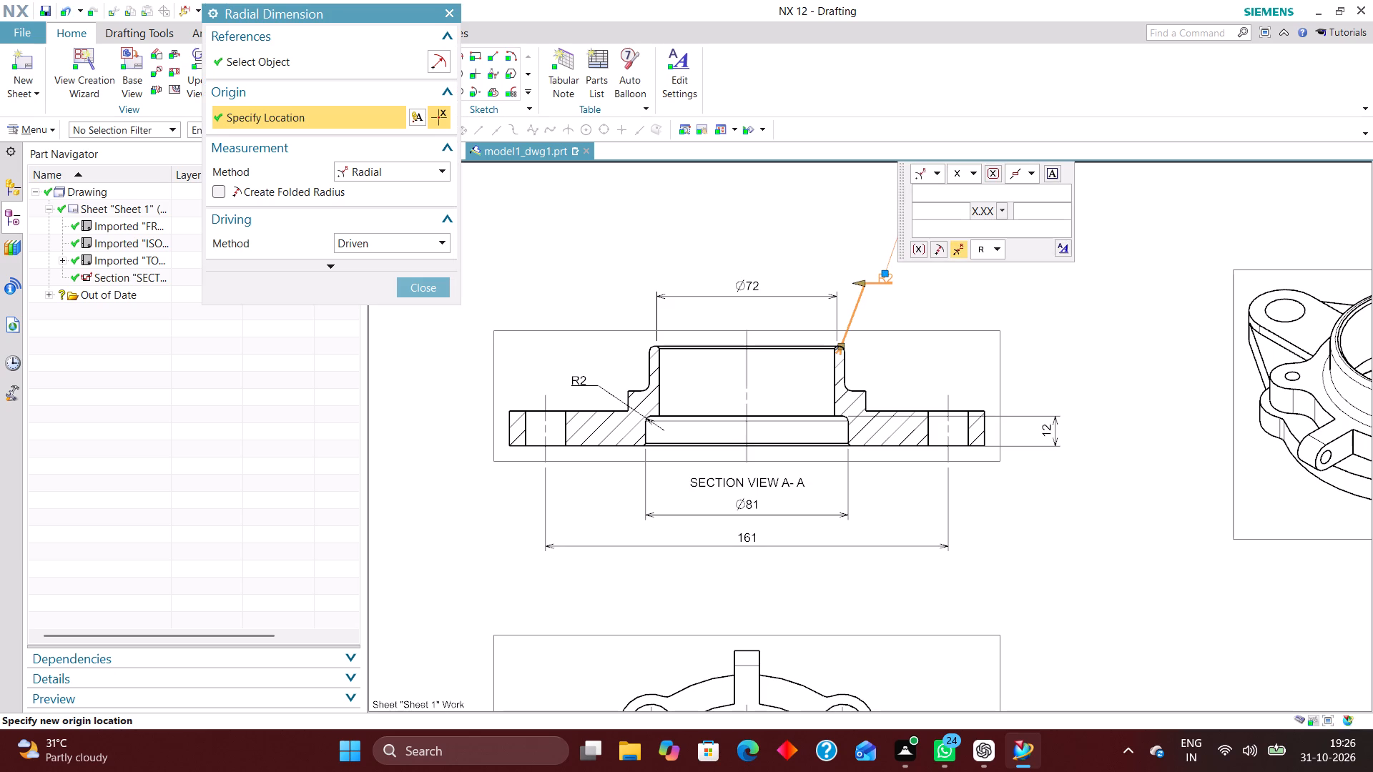
click(842, 350)
click(774, 276)
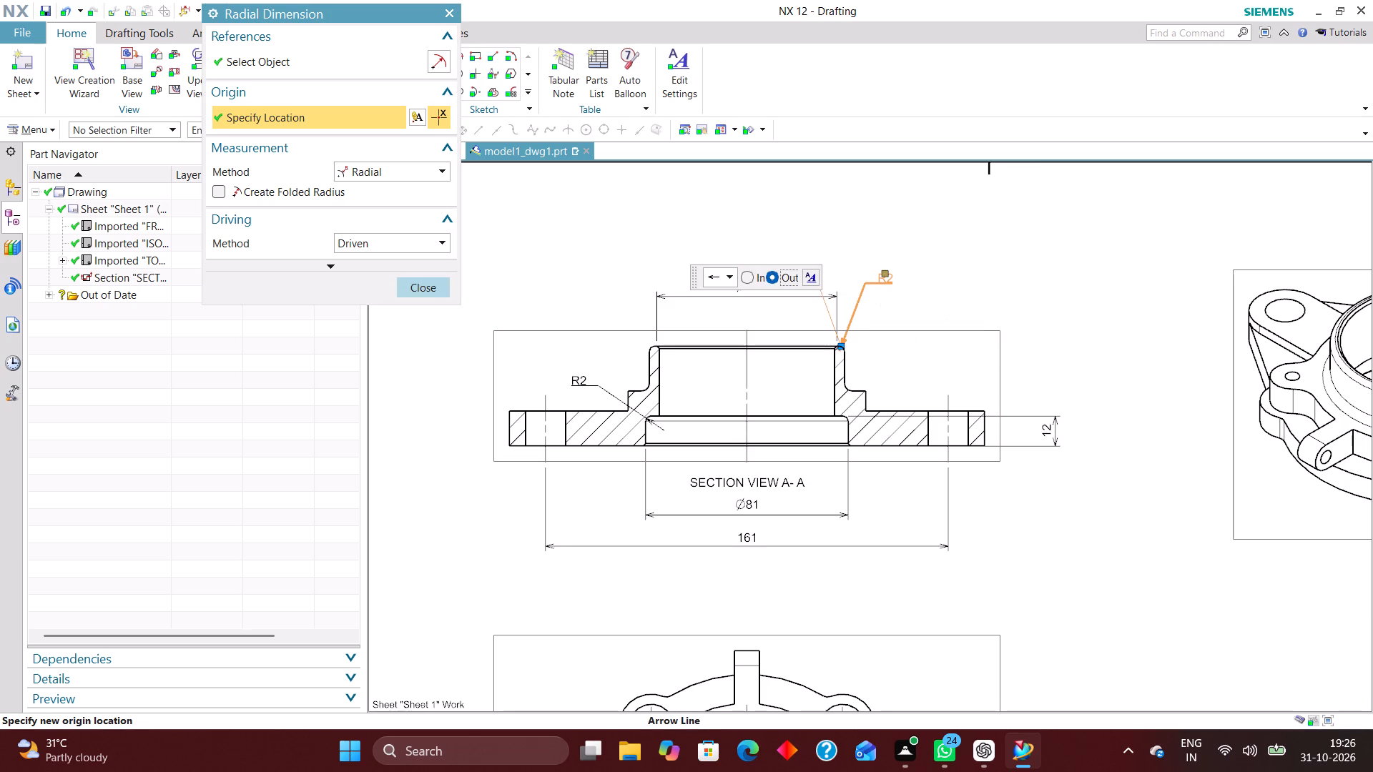
click(422, 283)
scroll(836, 351, up, 5)
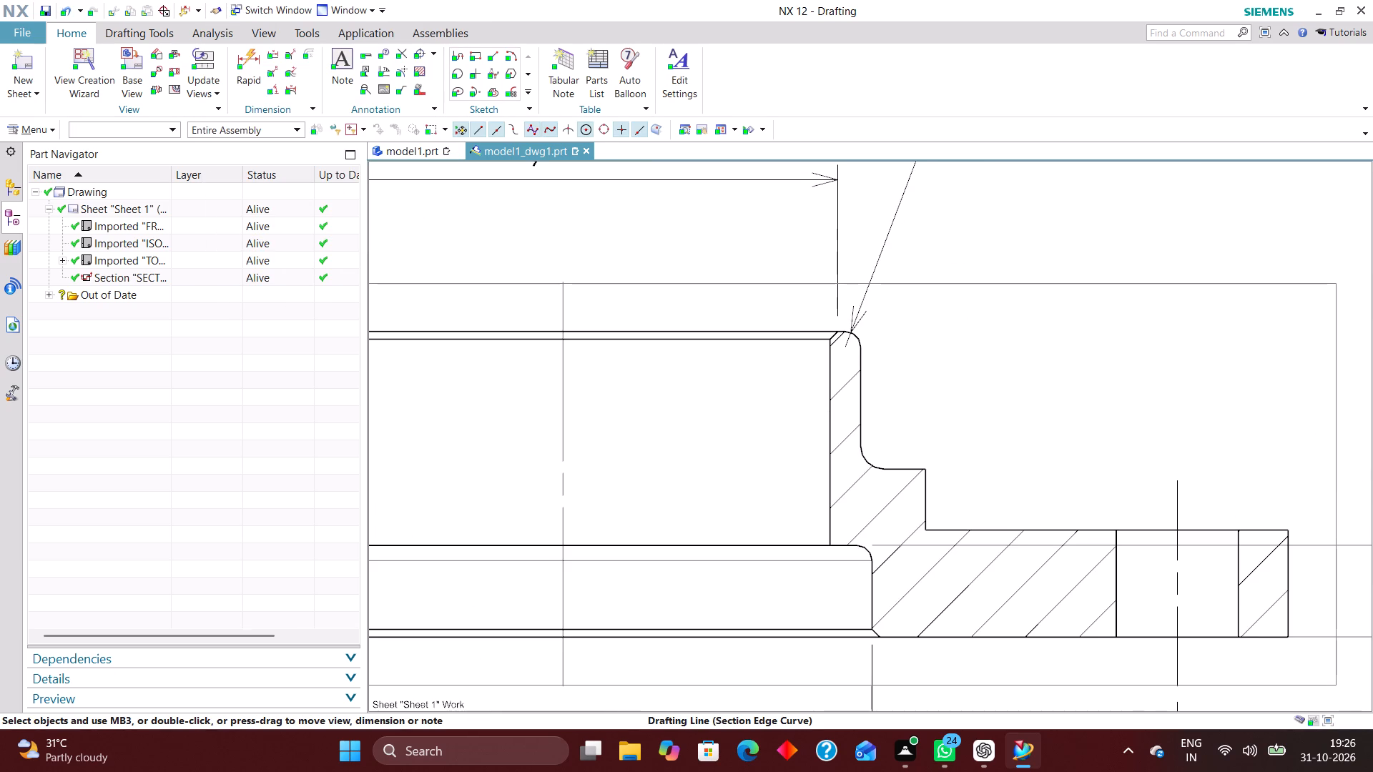
double_click(859, 318)
click(1075, 249)
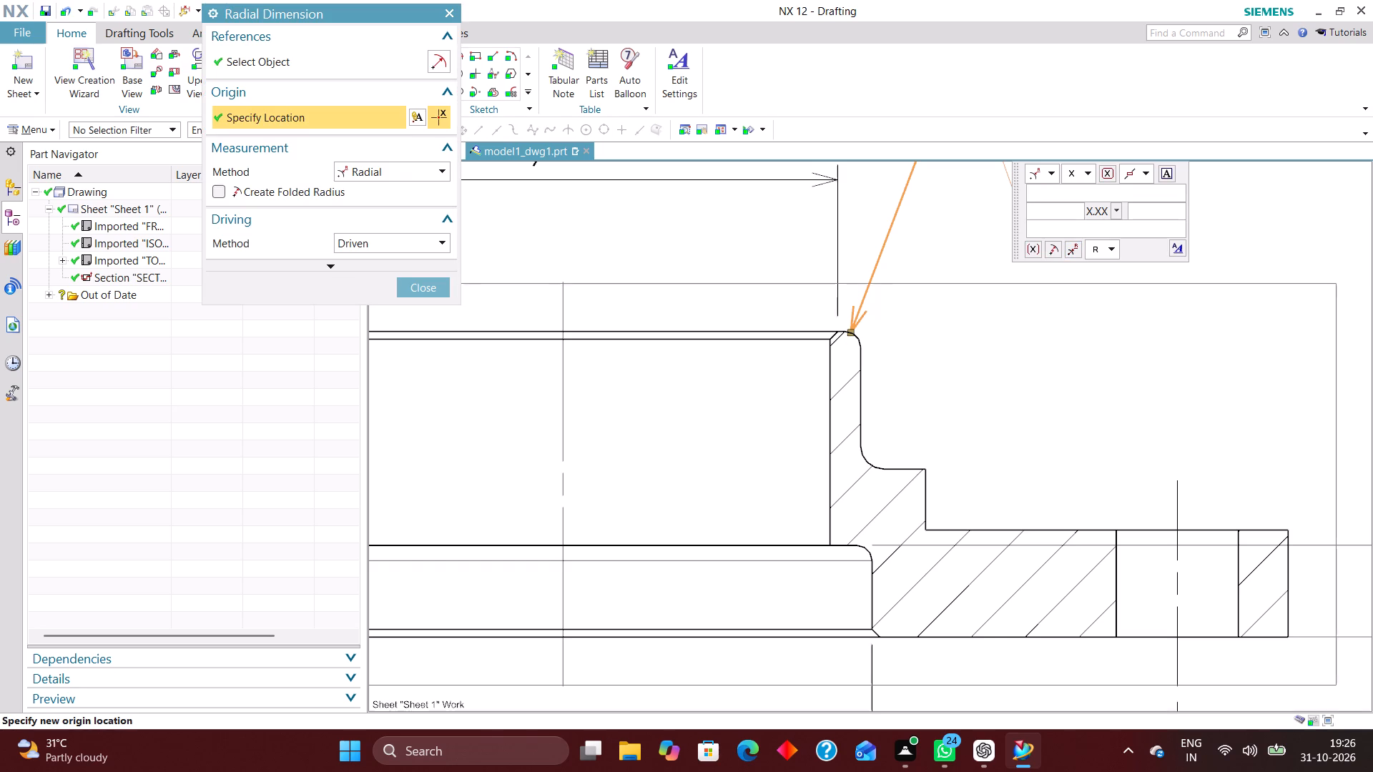
click(431, 289)
Move the boss top fillet's radius dimension above right of the boss in section view A-A, level with the Ø72 dimension.
scroll(679, 331, down, 6)
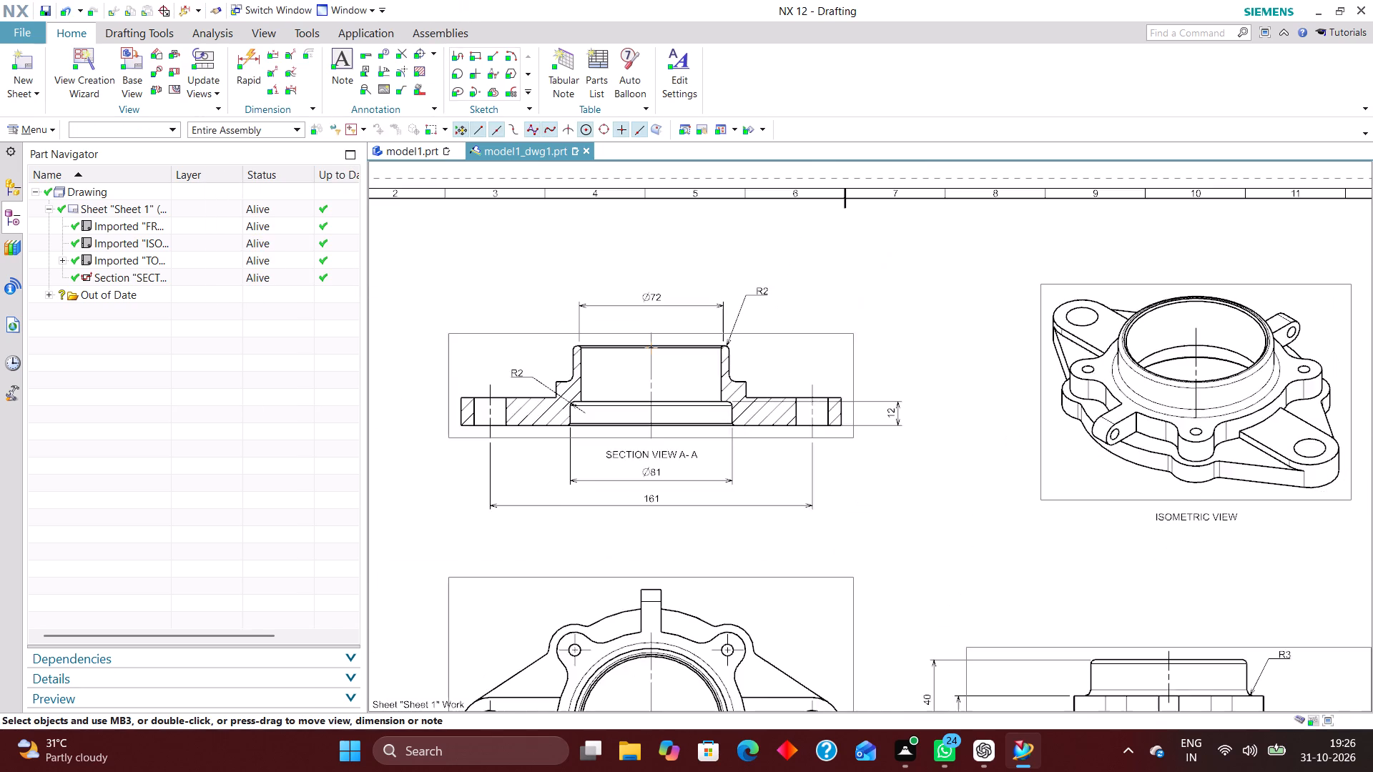
scroll(762, 312, up, 3)
drag(756, 266, 777, 350)
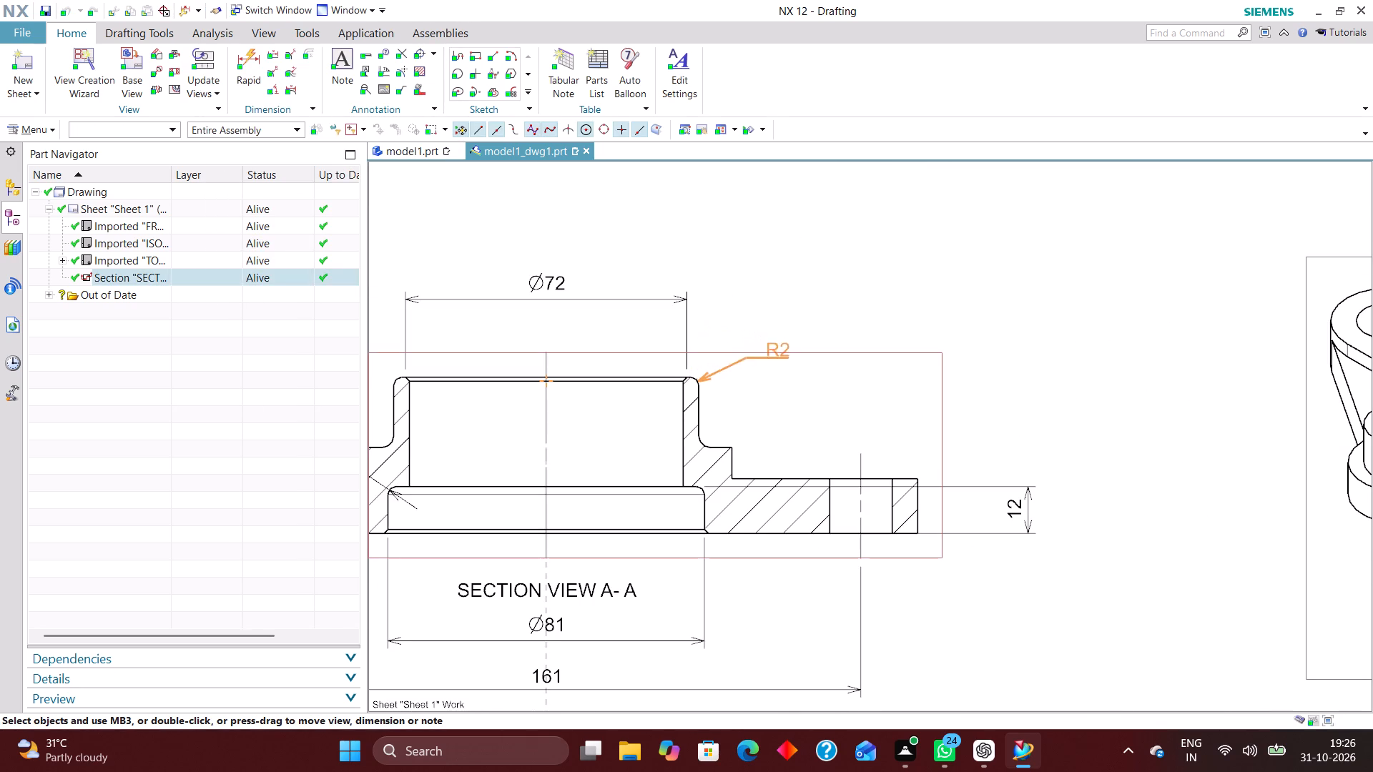
drag(777, 350, 792, 289)
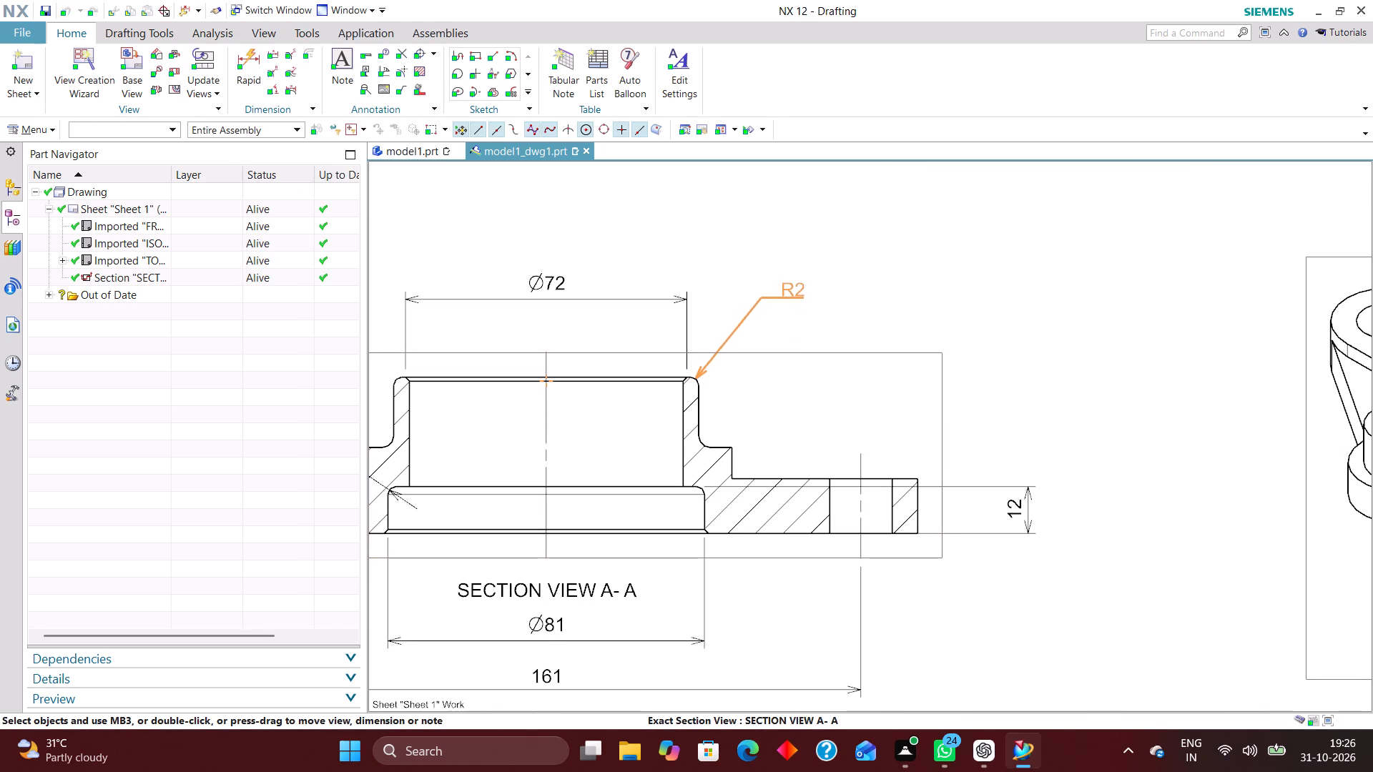
drag(792, 289, 794, 285)
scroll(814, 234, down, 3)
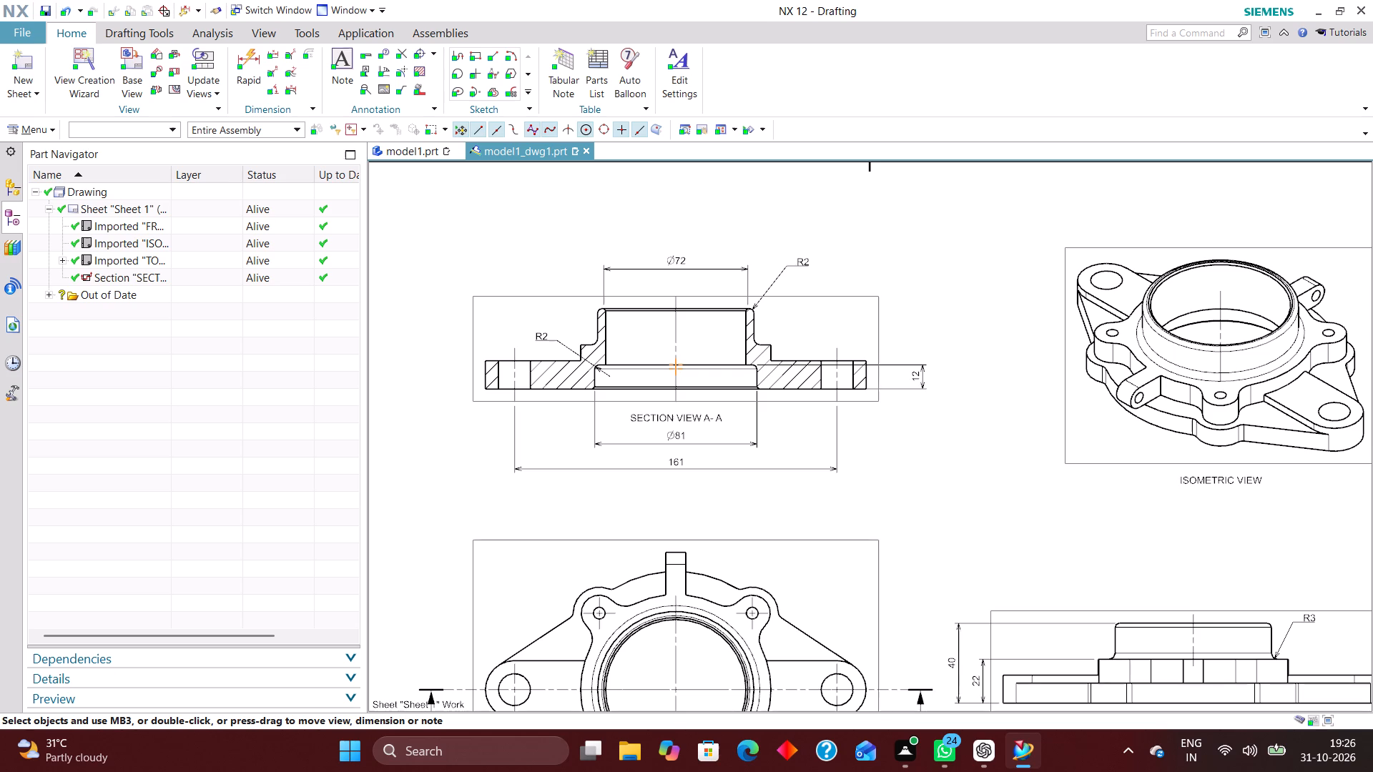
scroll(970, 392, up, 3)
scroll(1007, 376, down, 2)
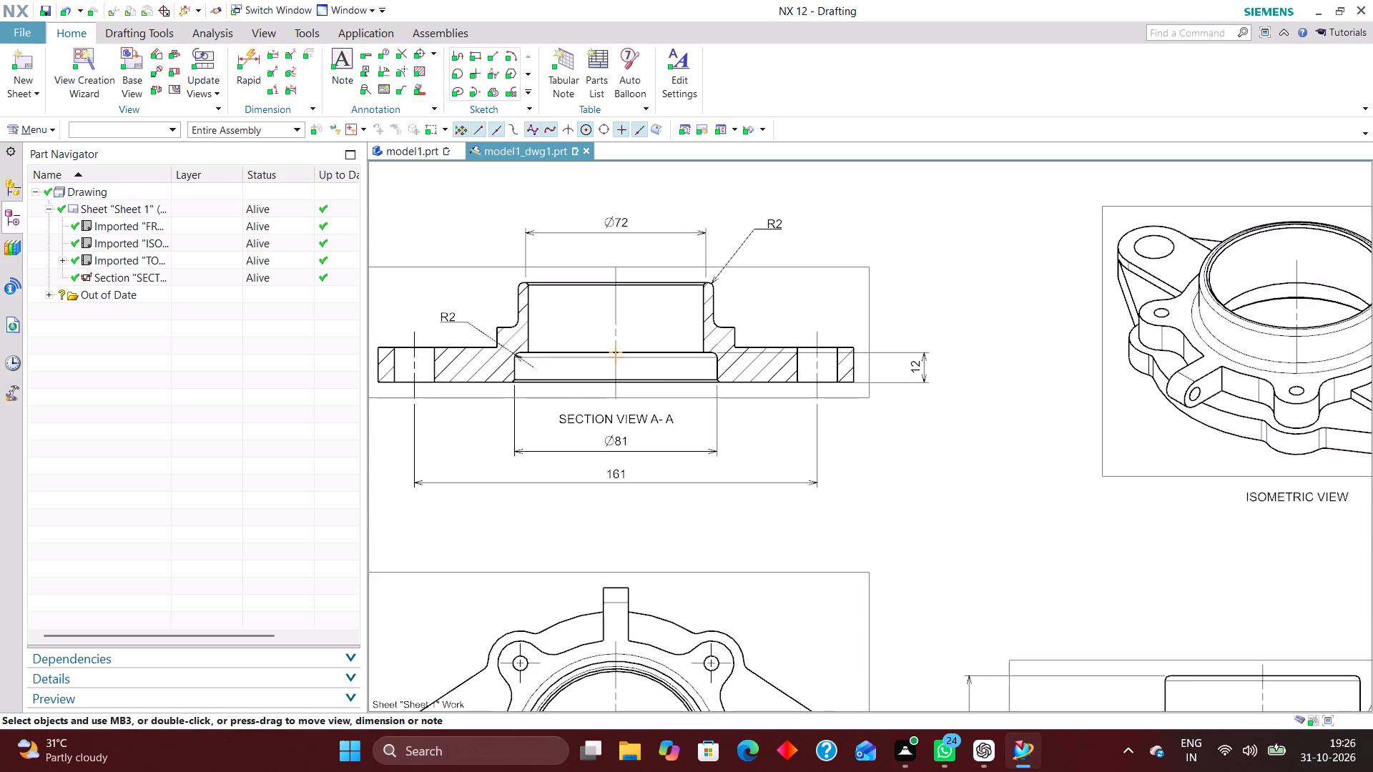
Set the 12 mm vertical dimension's arrows to Out in section view A-A.
scroll(937, 367, up, 2)
double_click(905, 362)
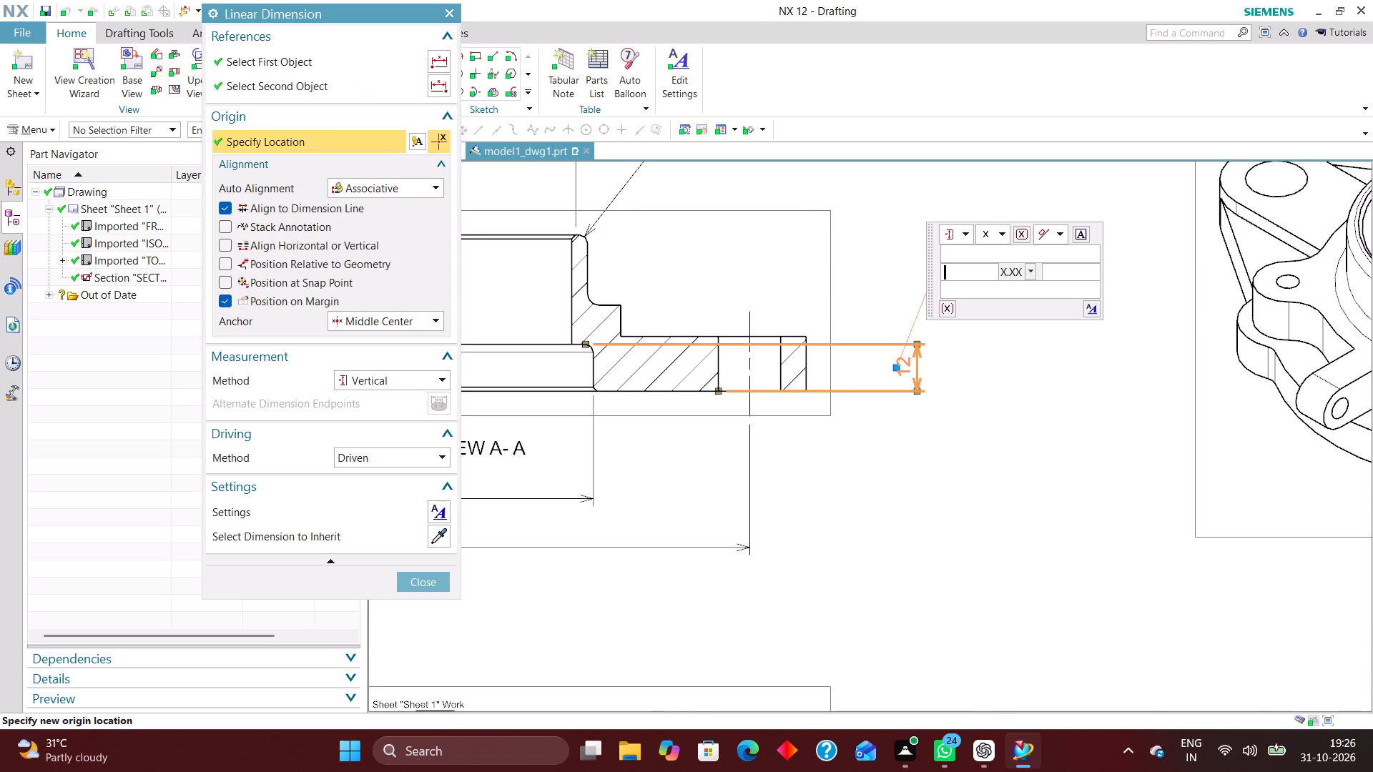
click(917, 342)
click(1026, 208)
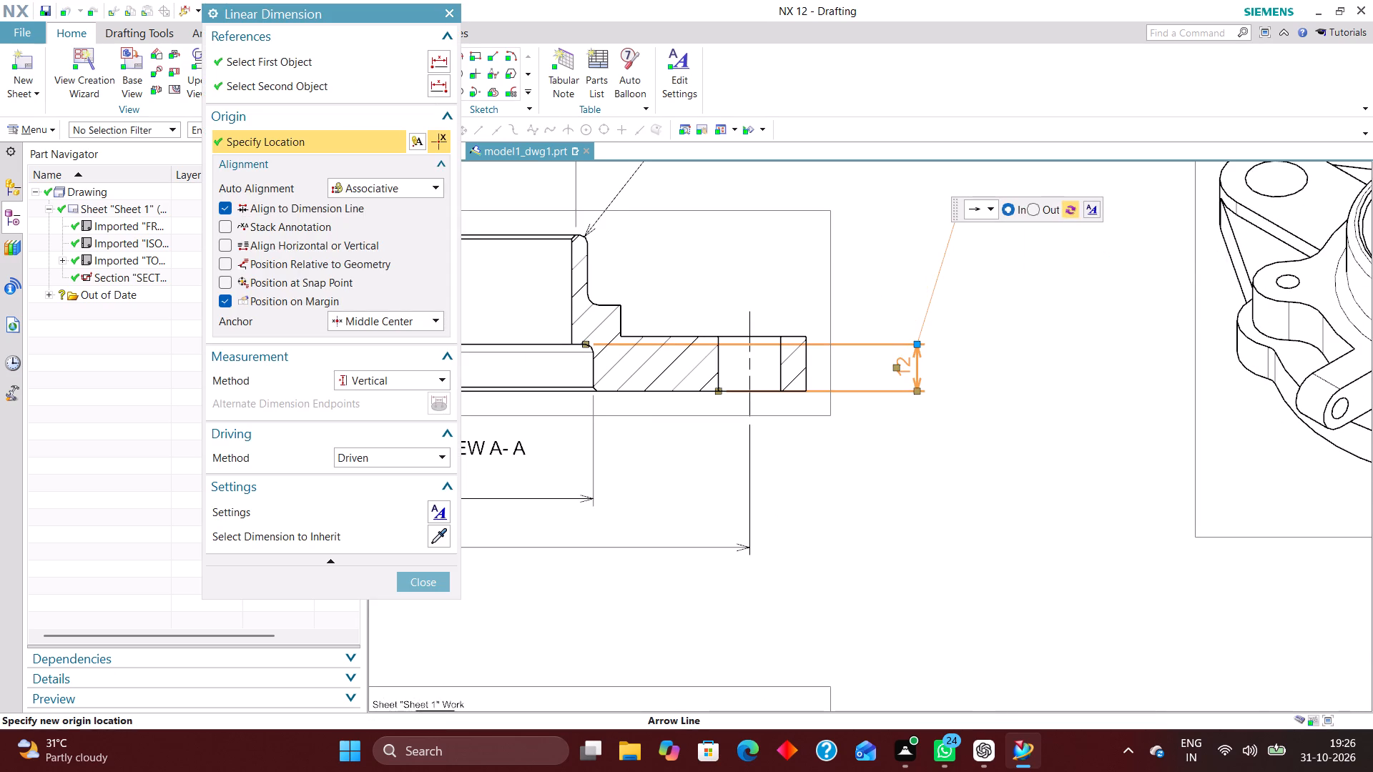
click(1033, 207)
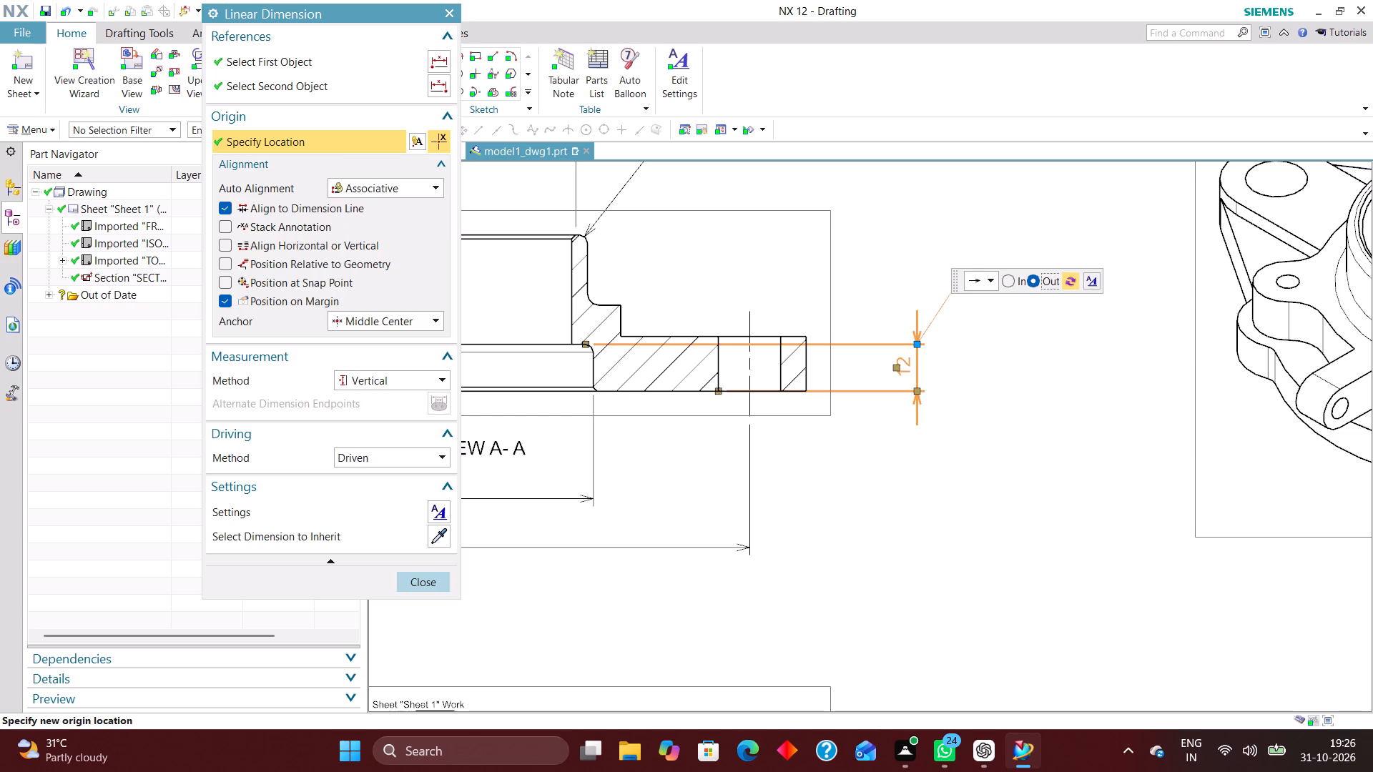
click(413, 577)
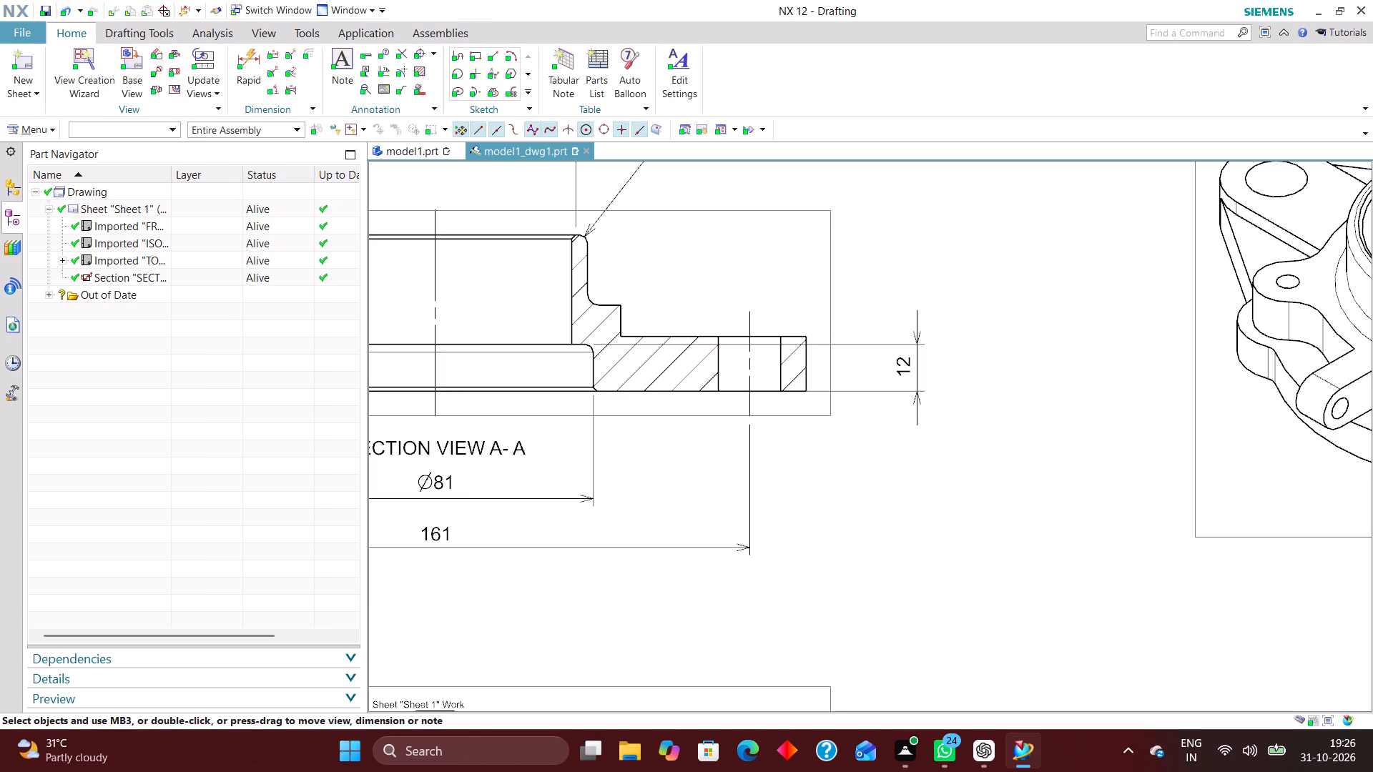
Examine the section, top, front and isometric views on the sheet for features that still need dimensions.
scroll(927, 498, down, 2)
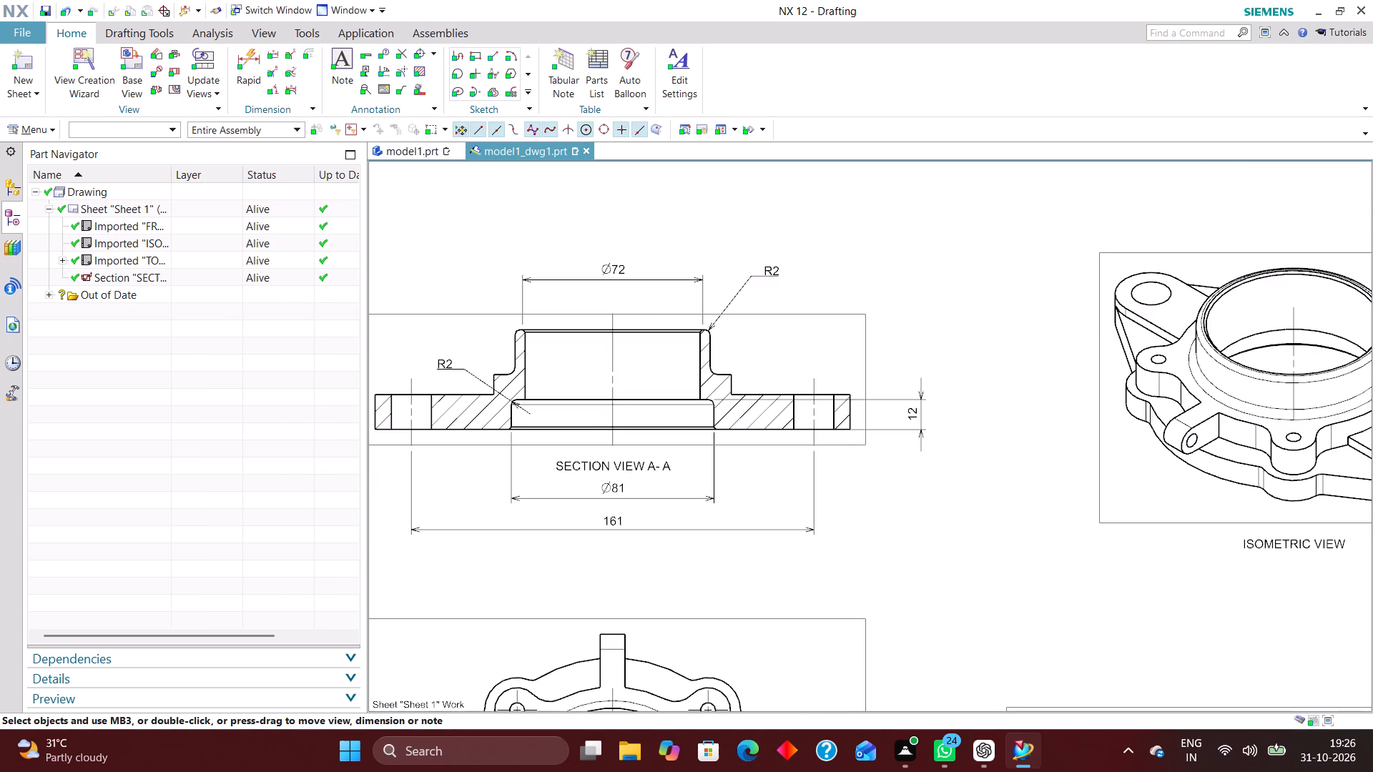
scroll(925, 509, down, 2)
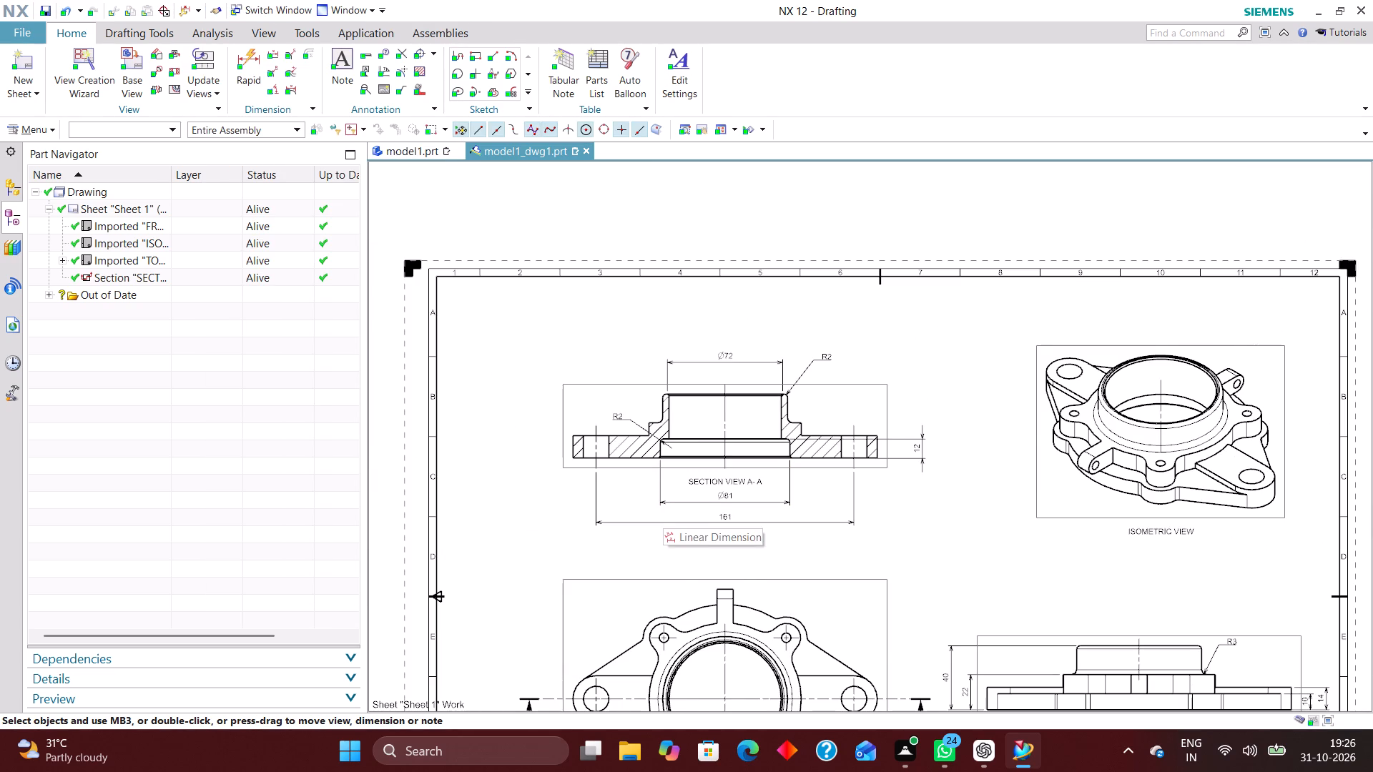
scroll(754, 417, down, 1)
scroll(807, 367, down, 2)
scroll(784, 608, up, 2)
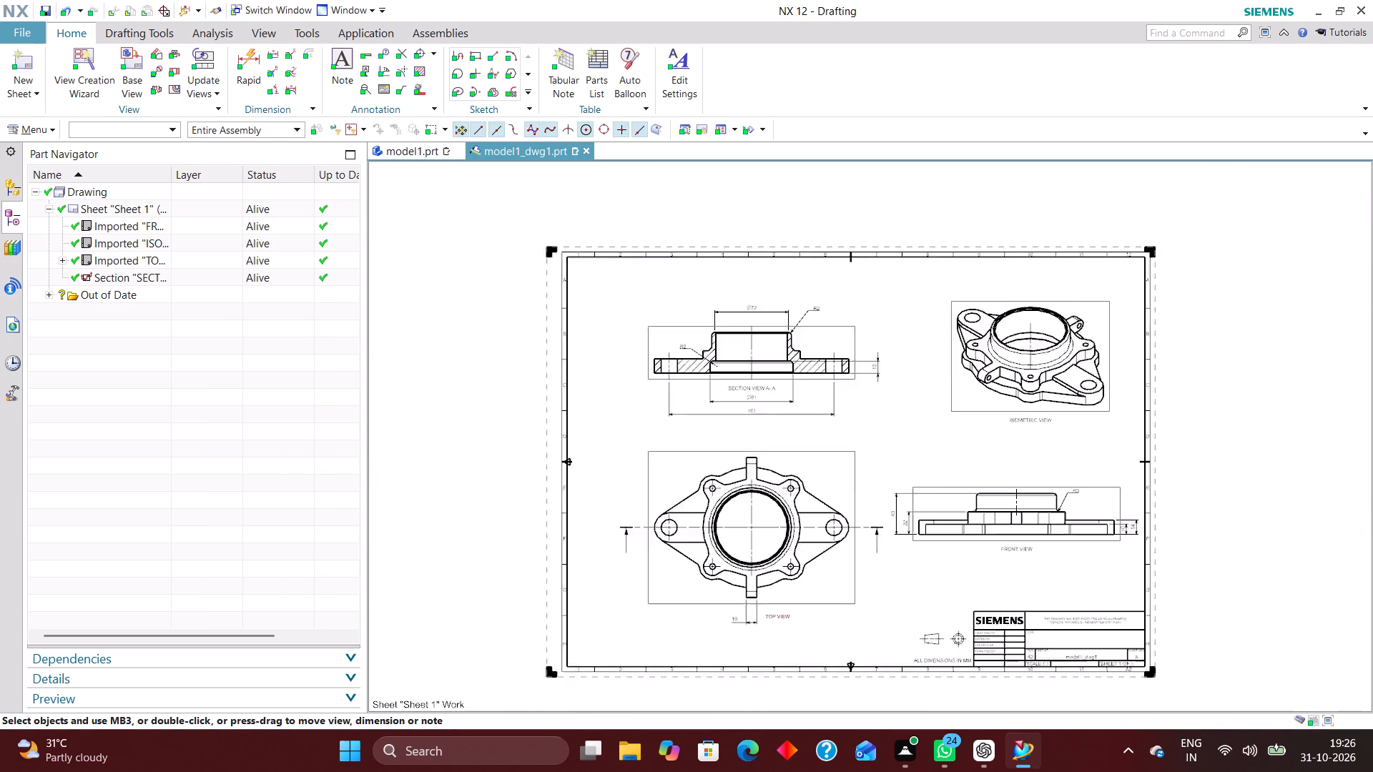
scroll(782, 611, up, 3)
scroll(860, 540, down, 2)
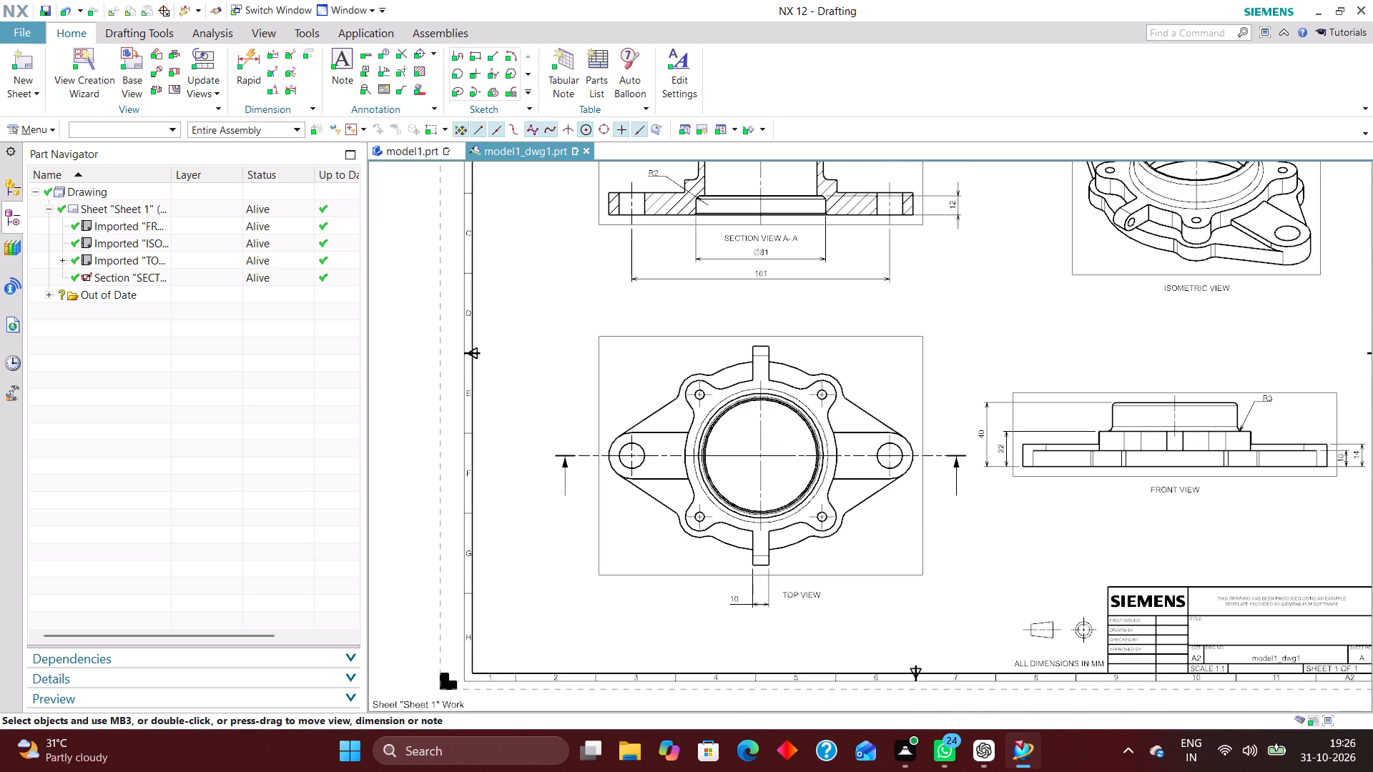
scroll(890, 578, down, 2)
scroll(1066, 484, up, 4)
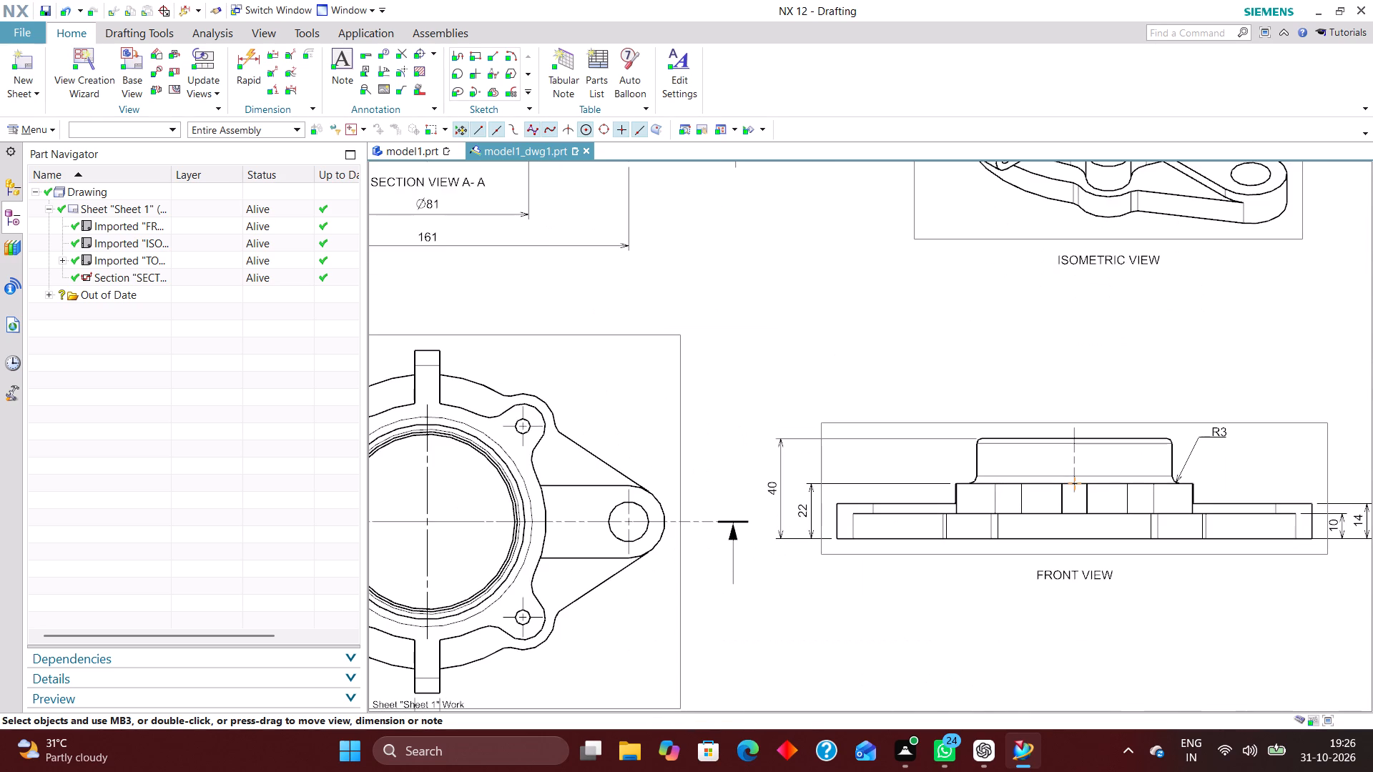
scroll(827, 442, down, 2)
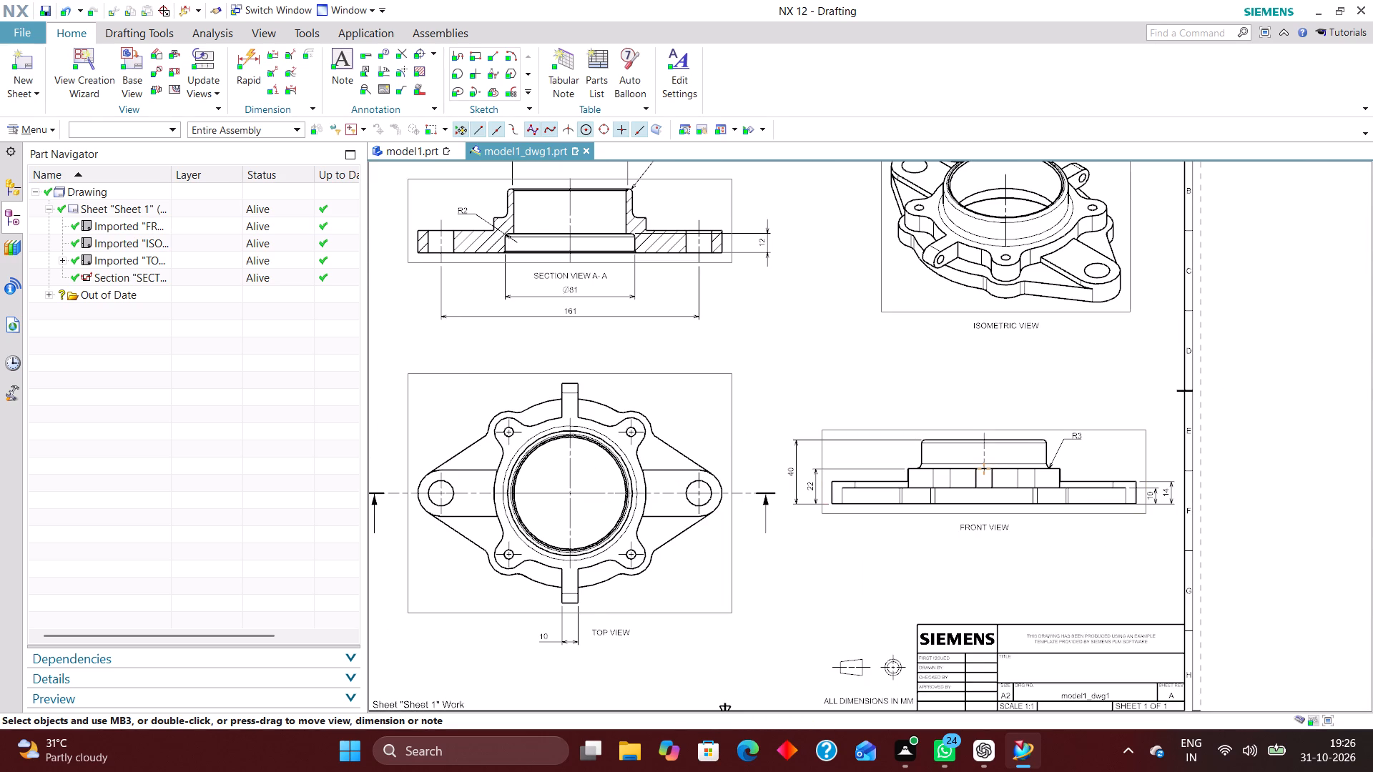
scroll(792, 491, down, 2)
scroll(777, 407, up, 4)
scroll(796, 447, down, 2)
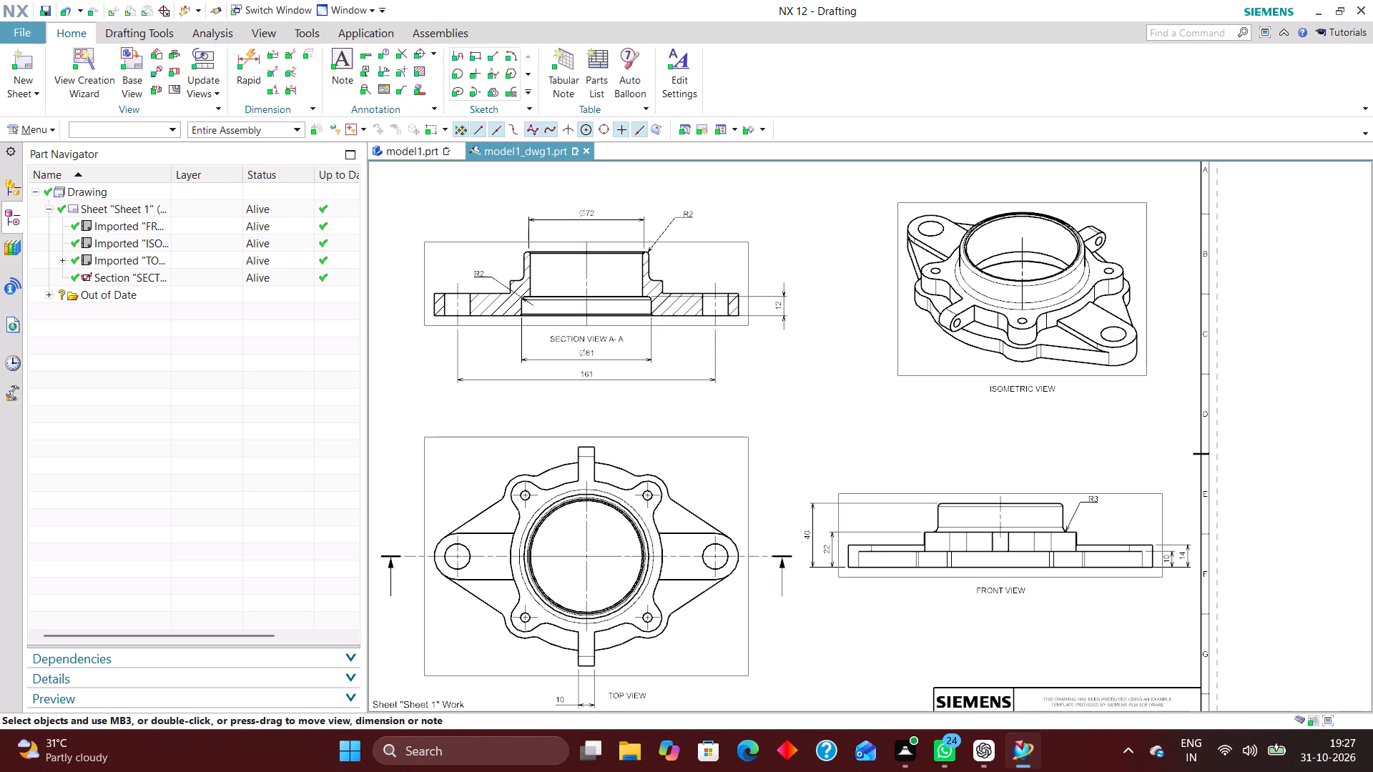
scroll(651, 440, down, 3)
scroll(825, 495, up, 5)
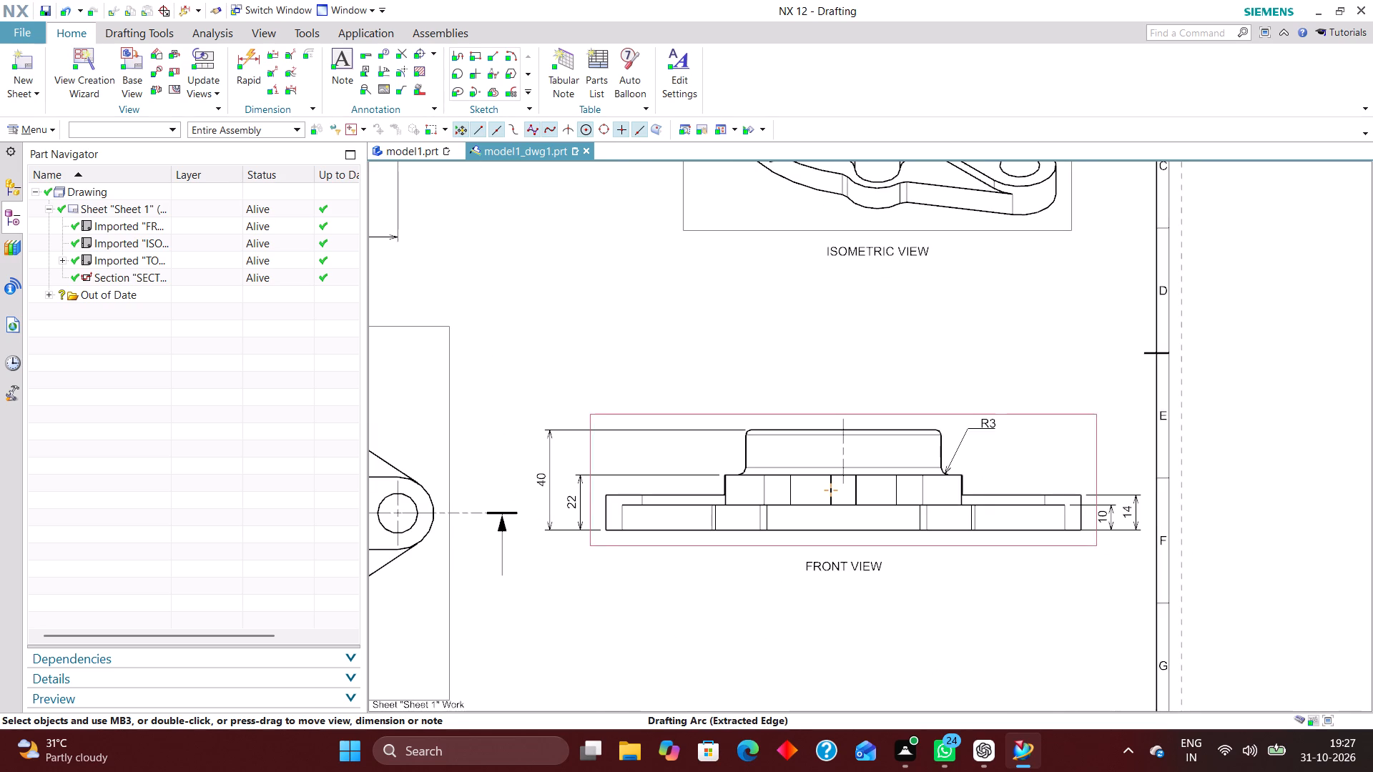
scroll(709, 546, down, 1)
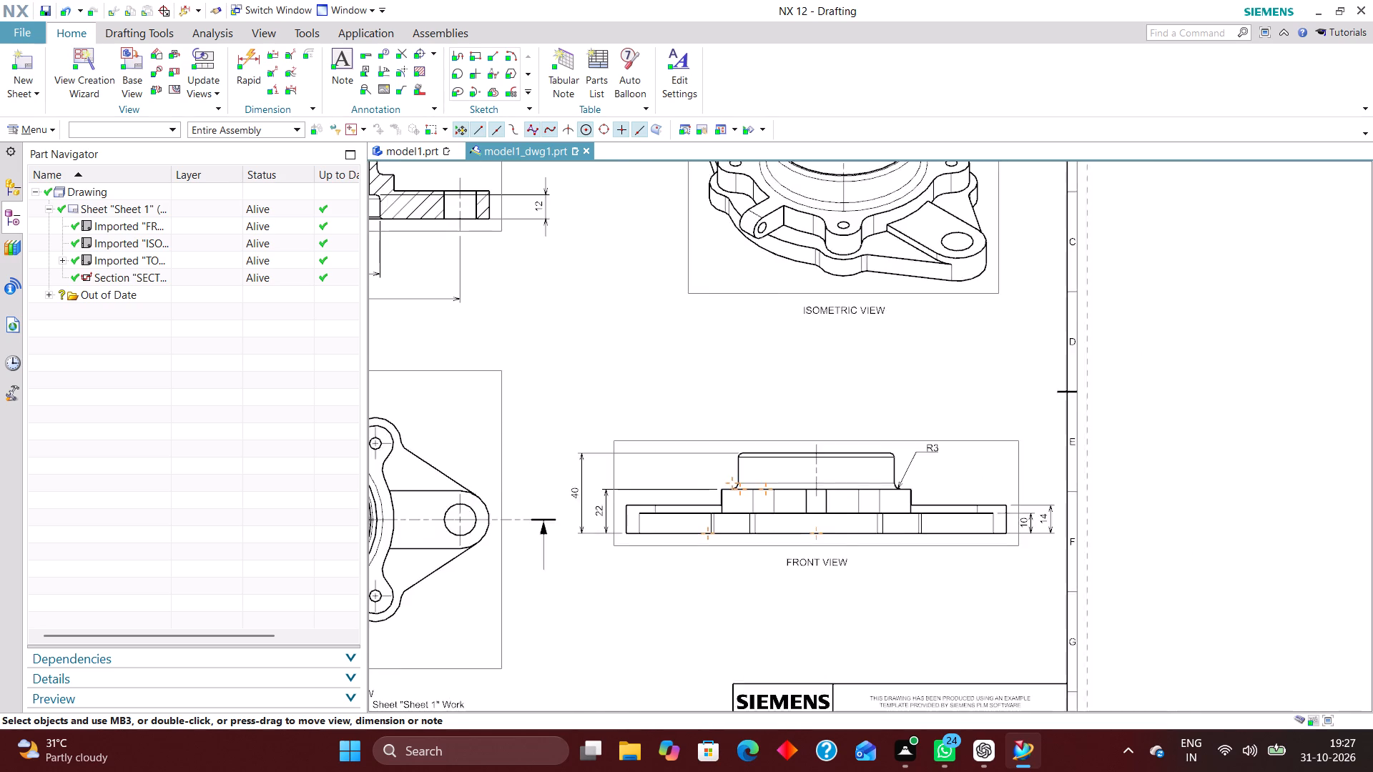
scroll(710, 550, down, 2)
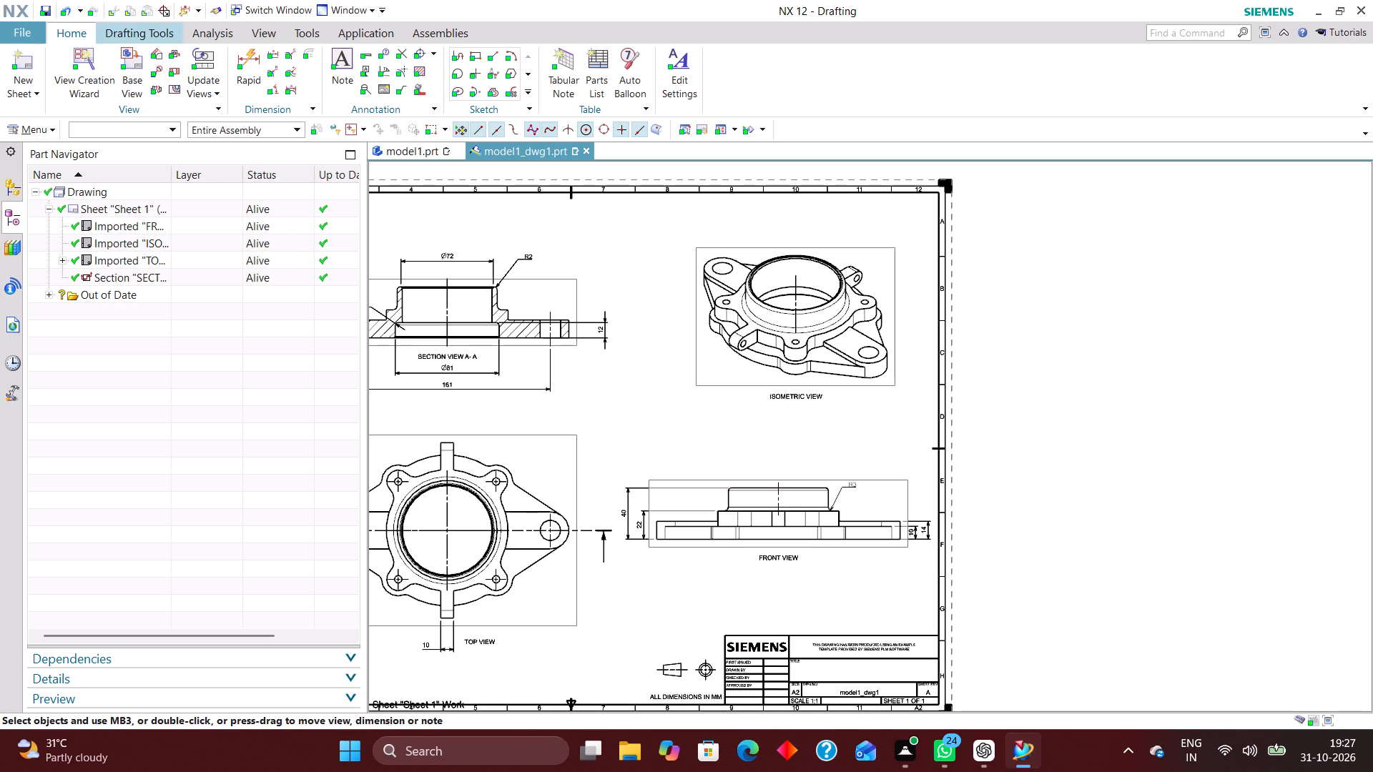
Dimension the overall width of the raised step beneath the boss in the front view with the Inferred method, placing it centred above the view.
click(249, 51)
click(383, 194)
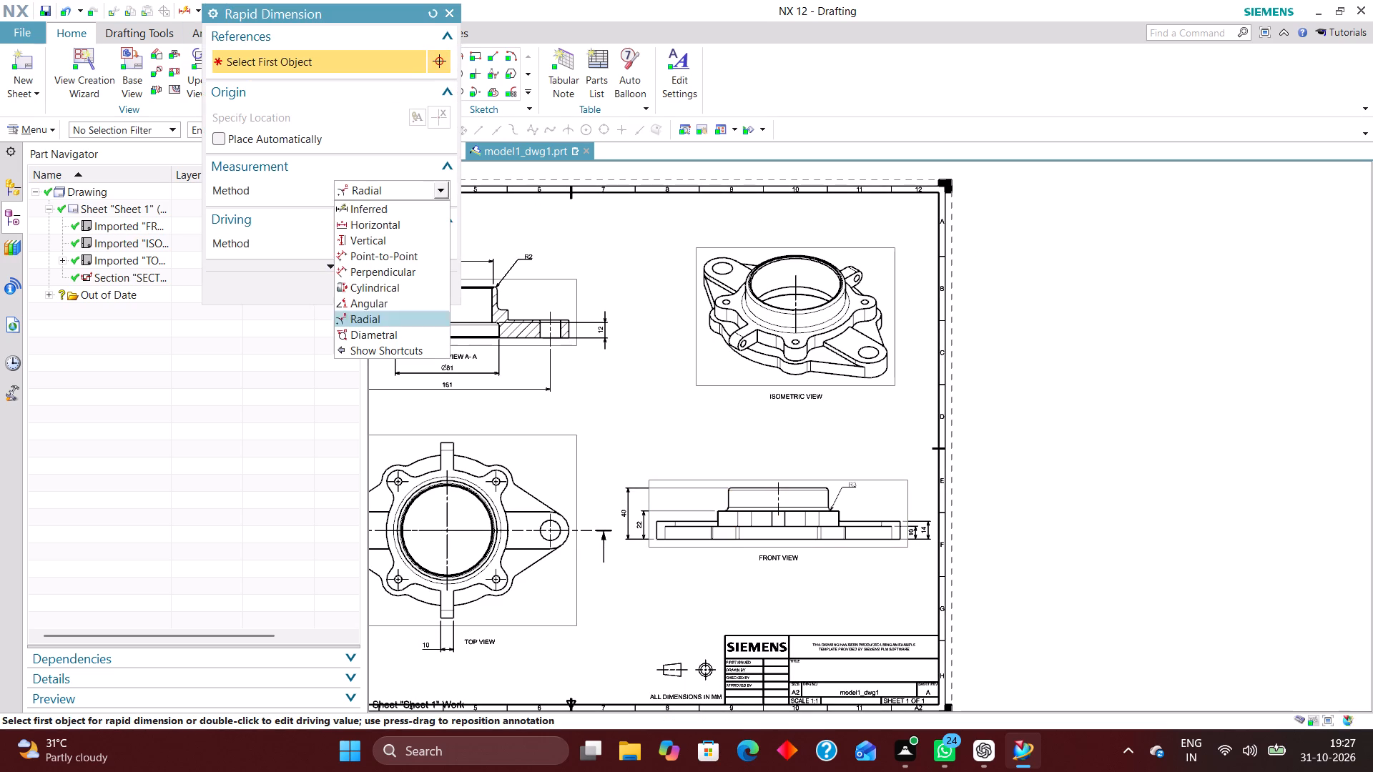
click(383, 207)
scroll(716, 518, up, 5)
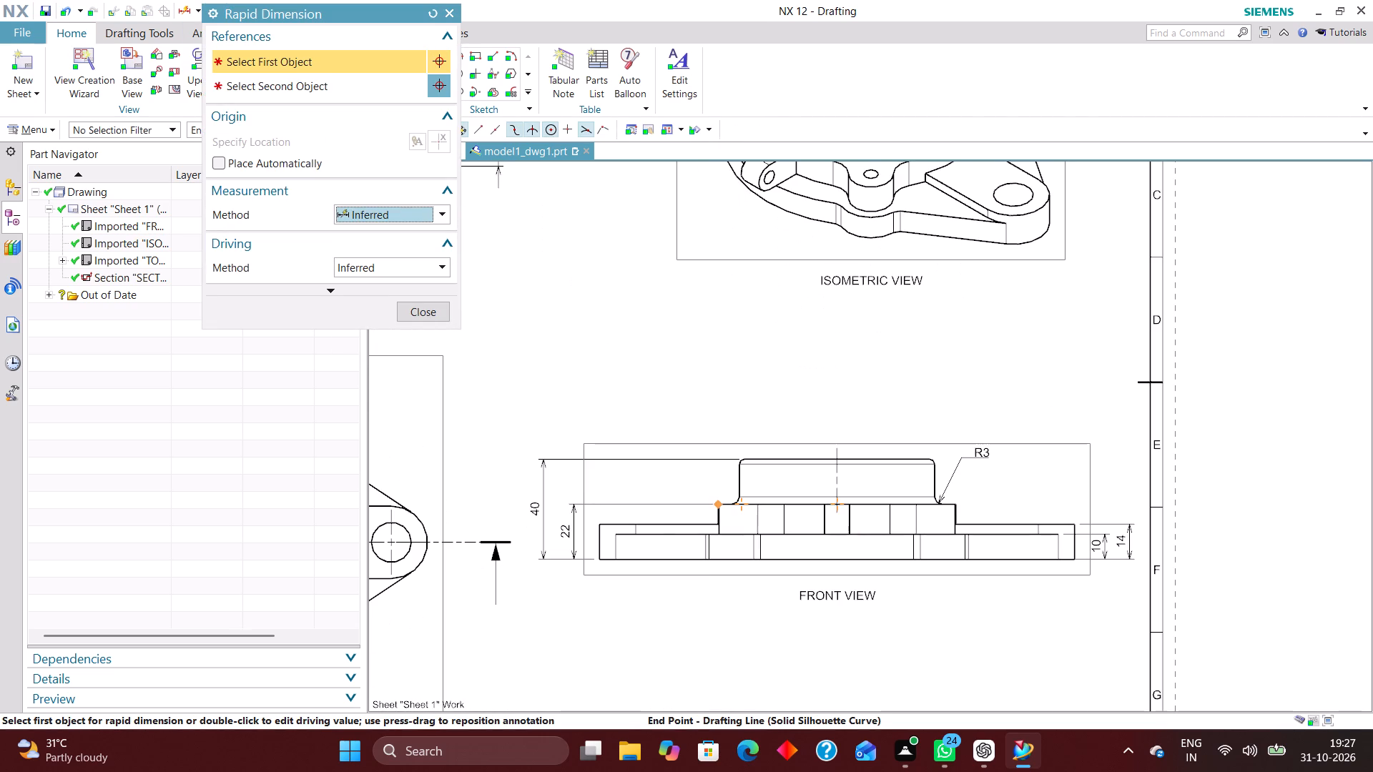
click(717, 505)
click(957, 506)
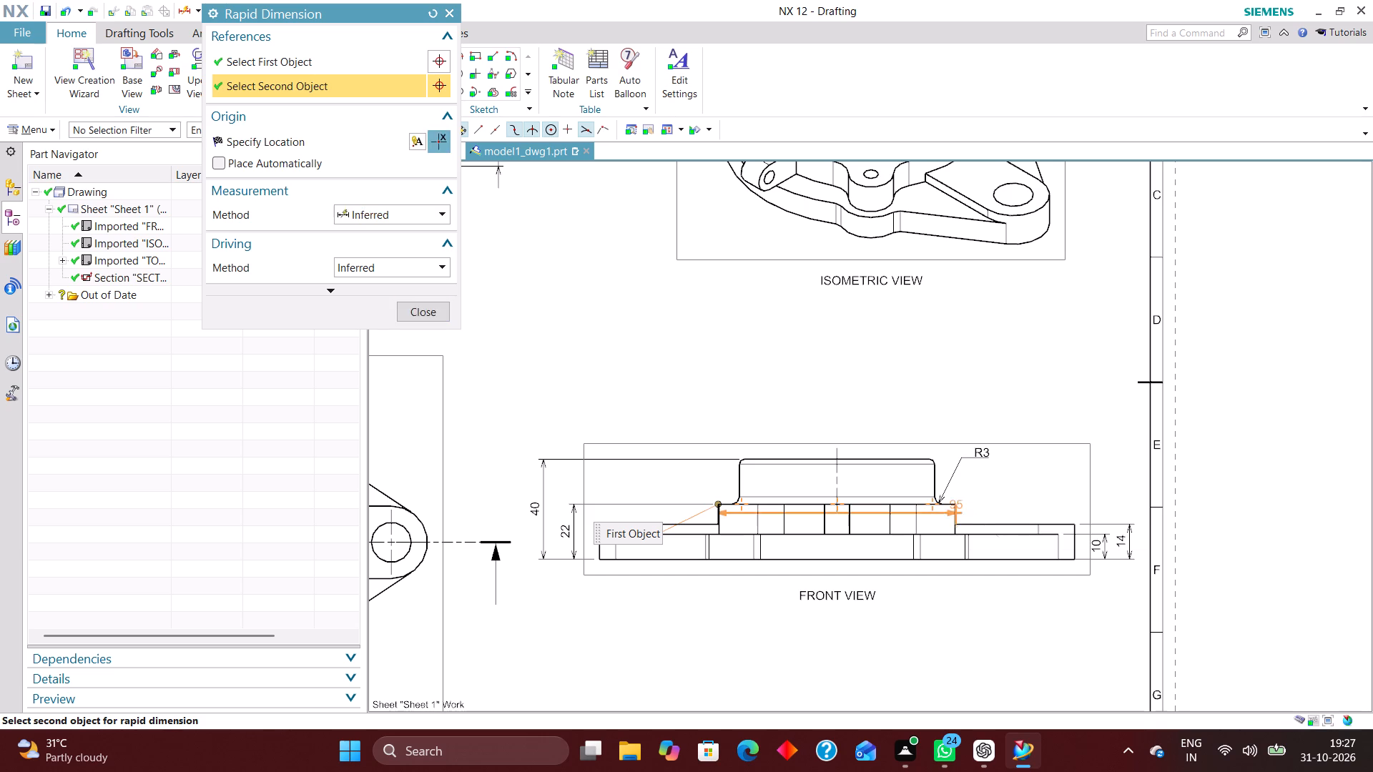
click(840, 368)
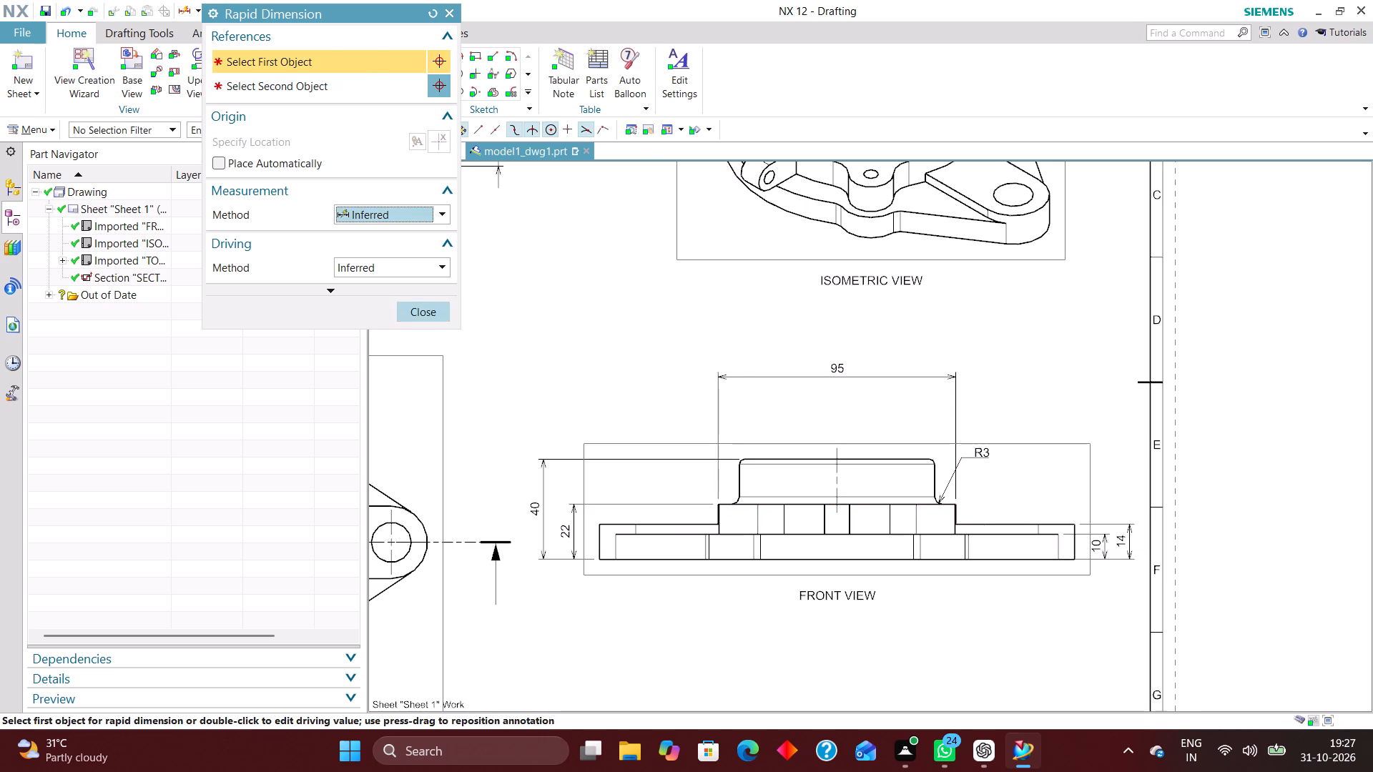
click(430, 317)
Change the measurement method of the raised step's width dimension in the front view to Cylindrical.
double_click(833, 375)
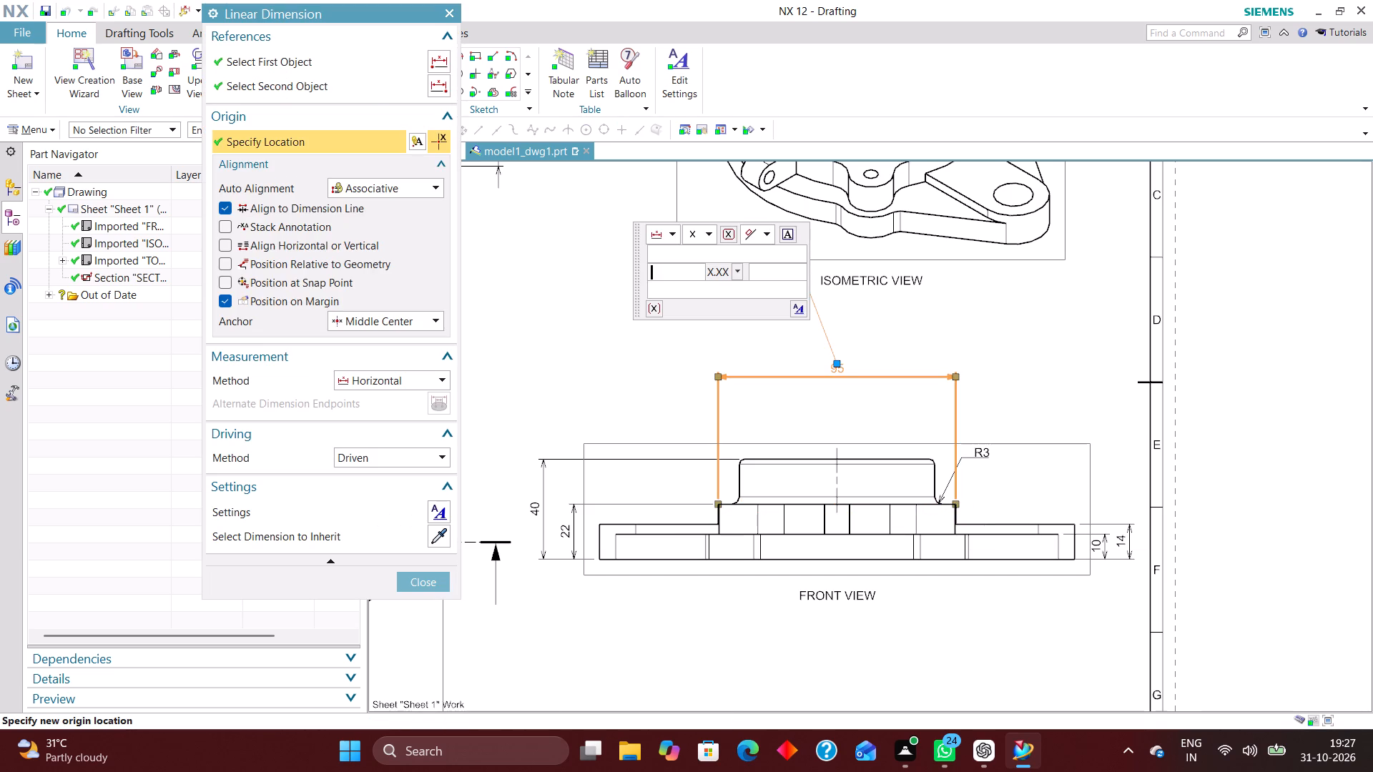
click(405, 382)
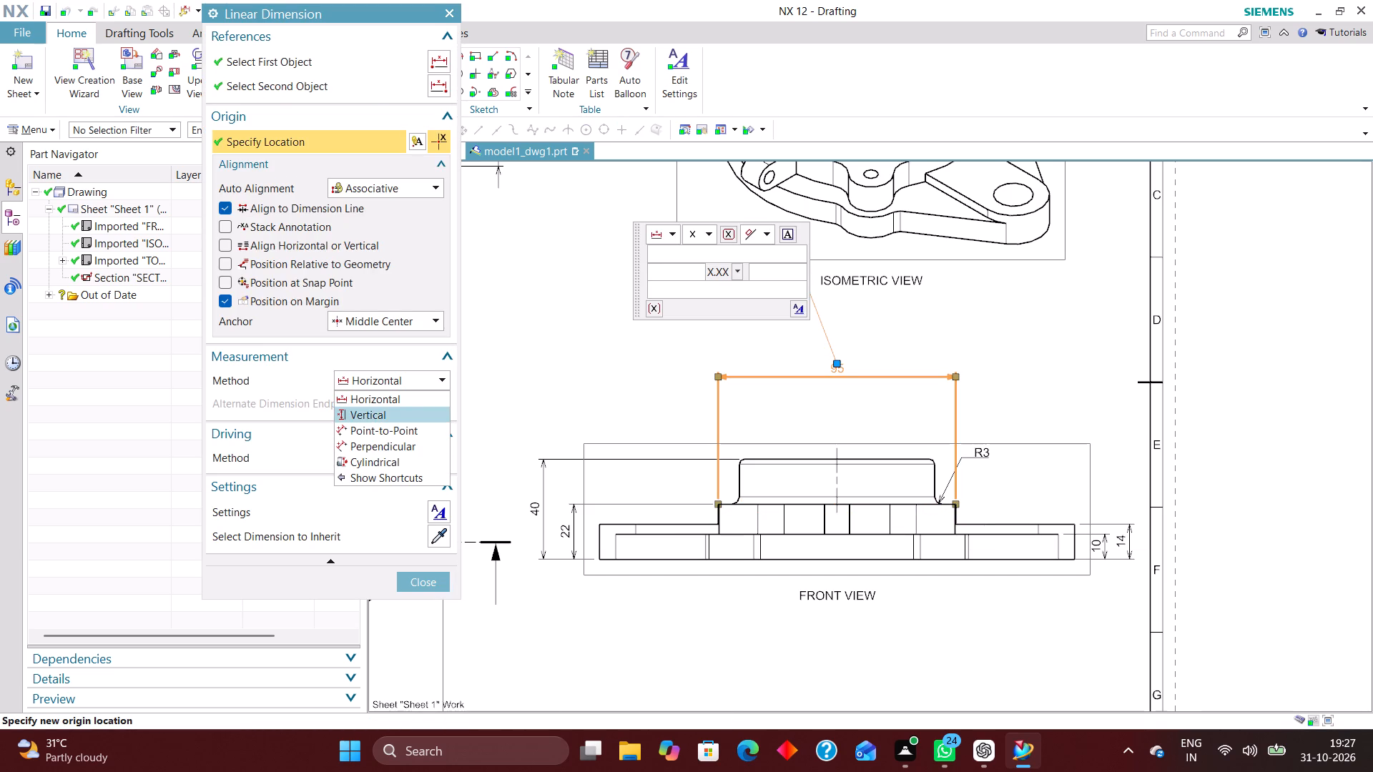
click(395, 460)
click(430, 553)
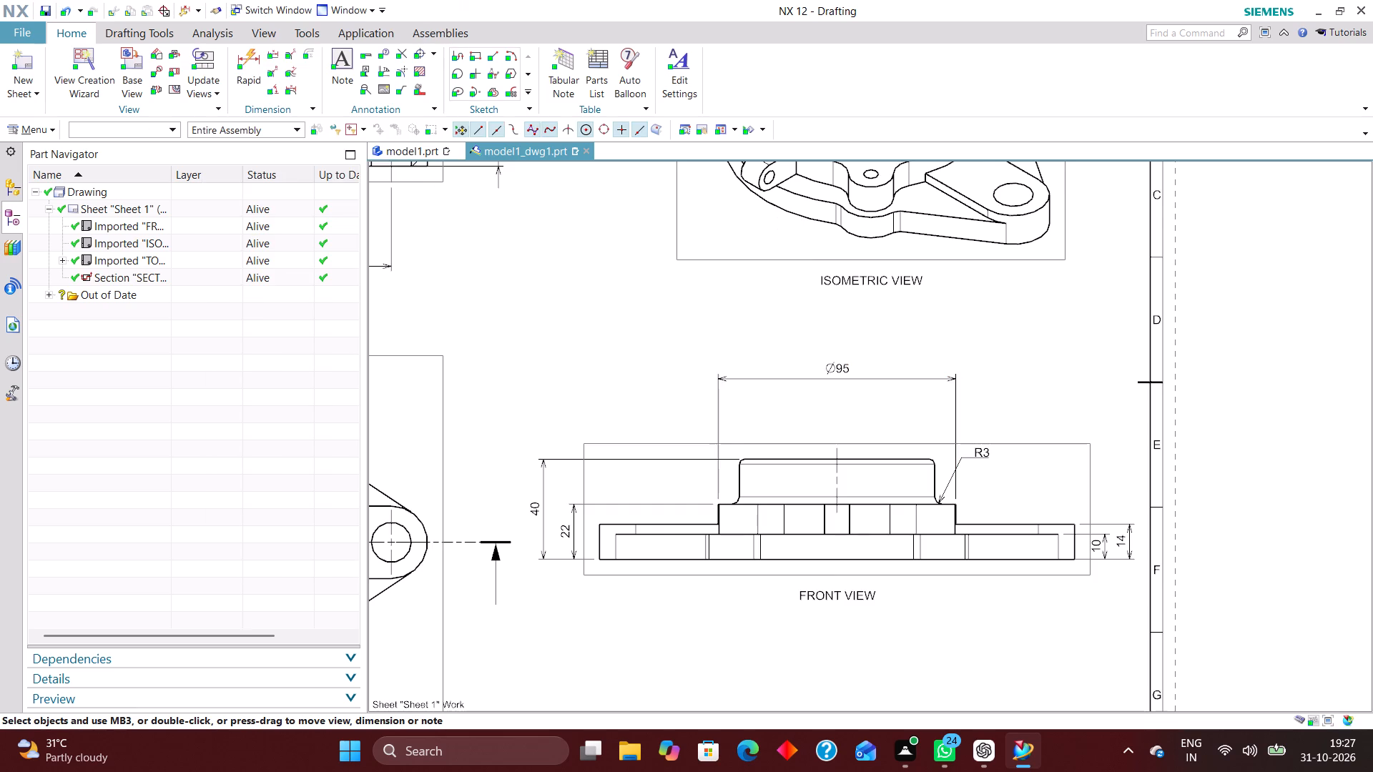
Move the R3 fillet dimension in the front view slightly down and outward, clear of the Ø95 extension line.
scroll(971, 517, down, 5)
scroll(995, 517, up, 5)
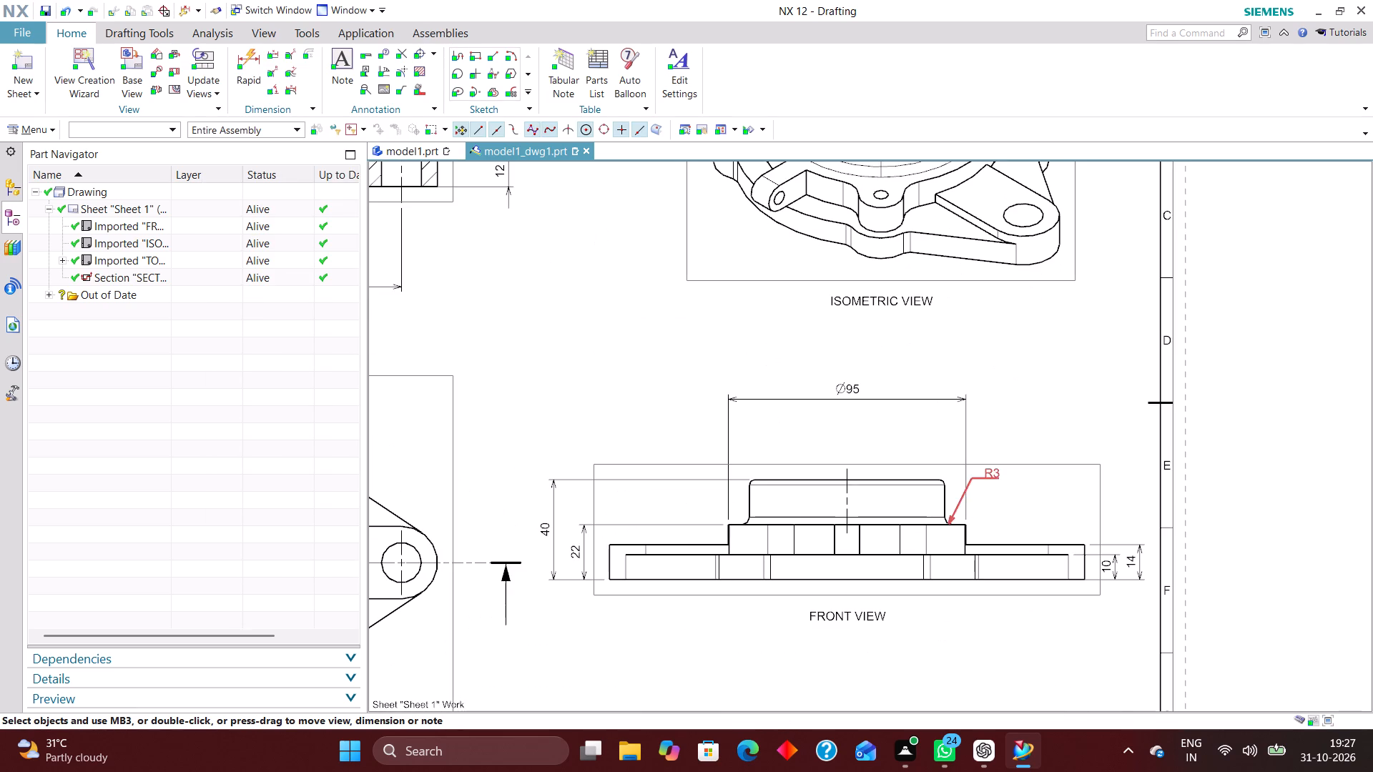
drag(993, 477, 1008, 490)
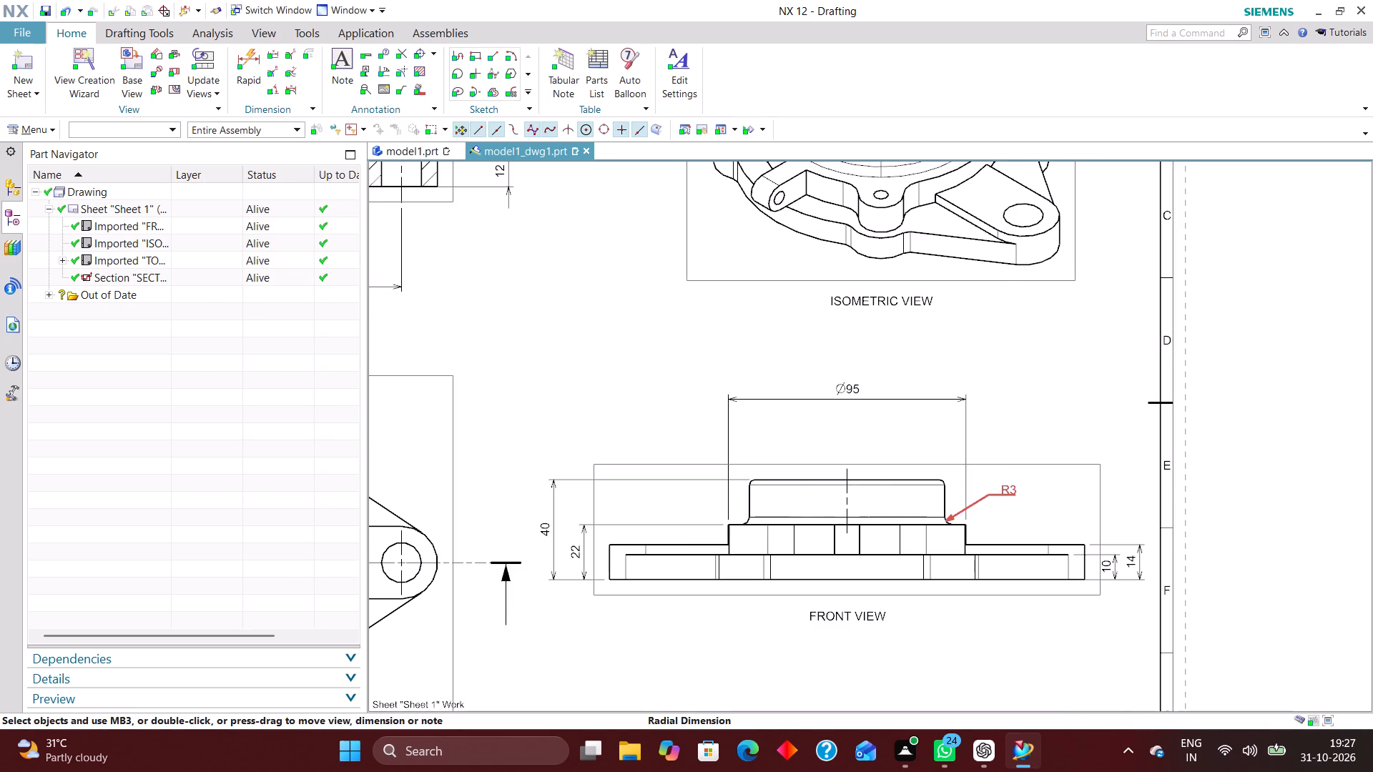
Add a Radial dimension to the outer flange arc beside the lower lug in the top view, placing it below left of the part.
scroll(1011, 493, down, 3)
scroll(817, 568, down, 1)
scroll(535, 548, up, 3)
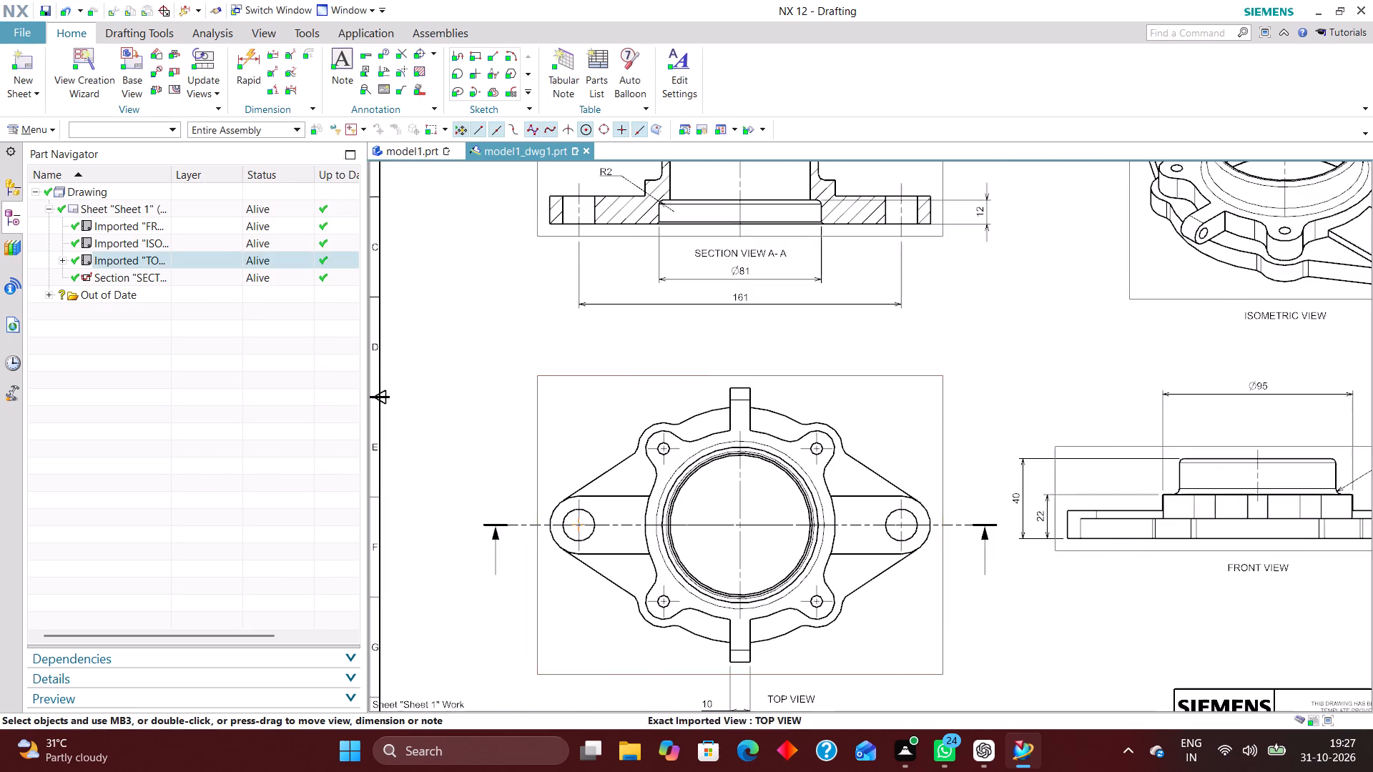
scroll(567, 452, down, 1)
click(250, 55)
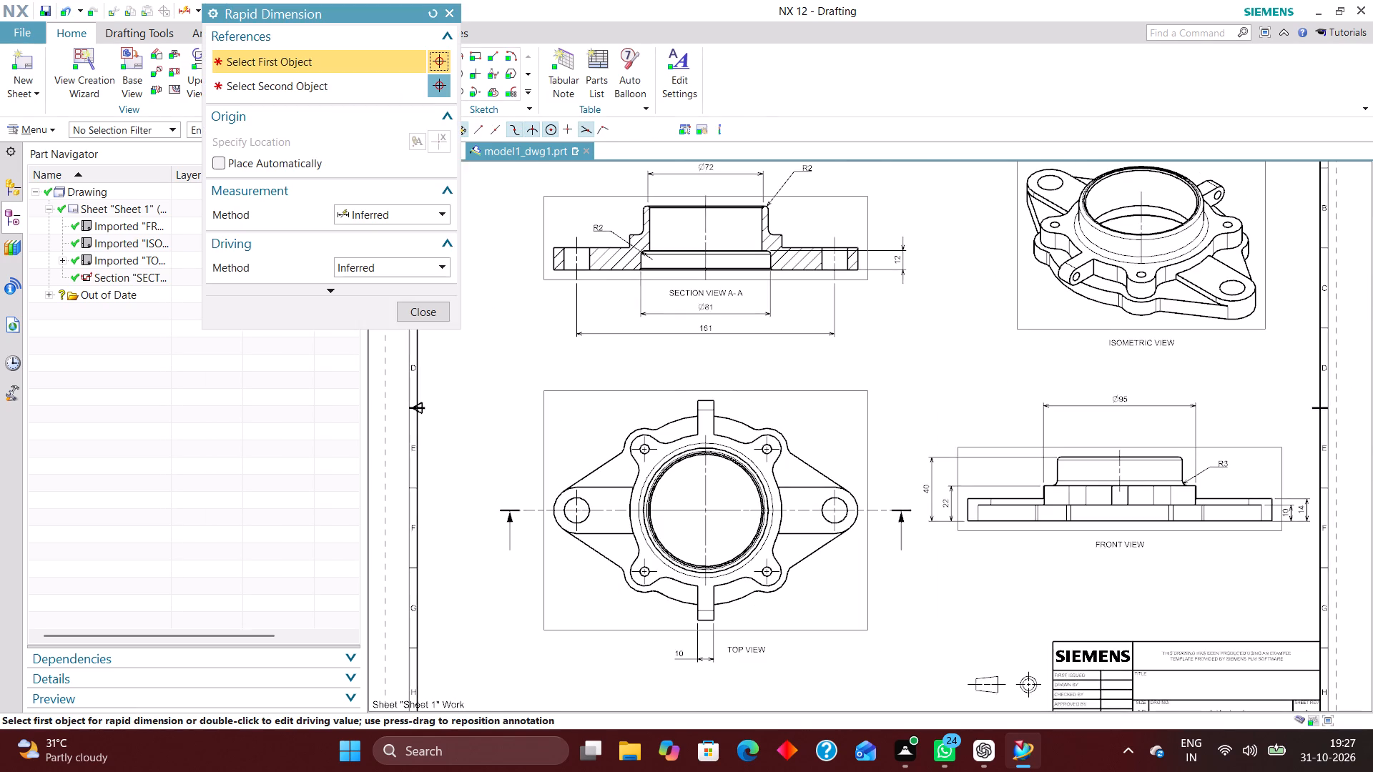
scroll(589, 335, down, 3)
scroll(619, 449, up, 4)
click(409, 212)
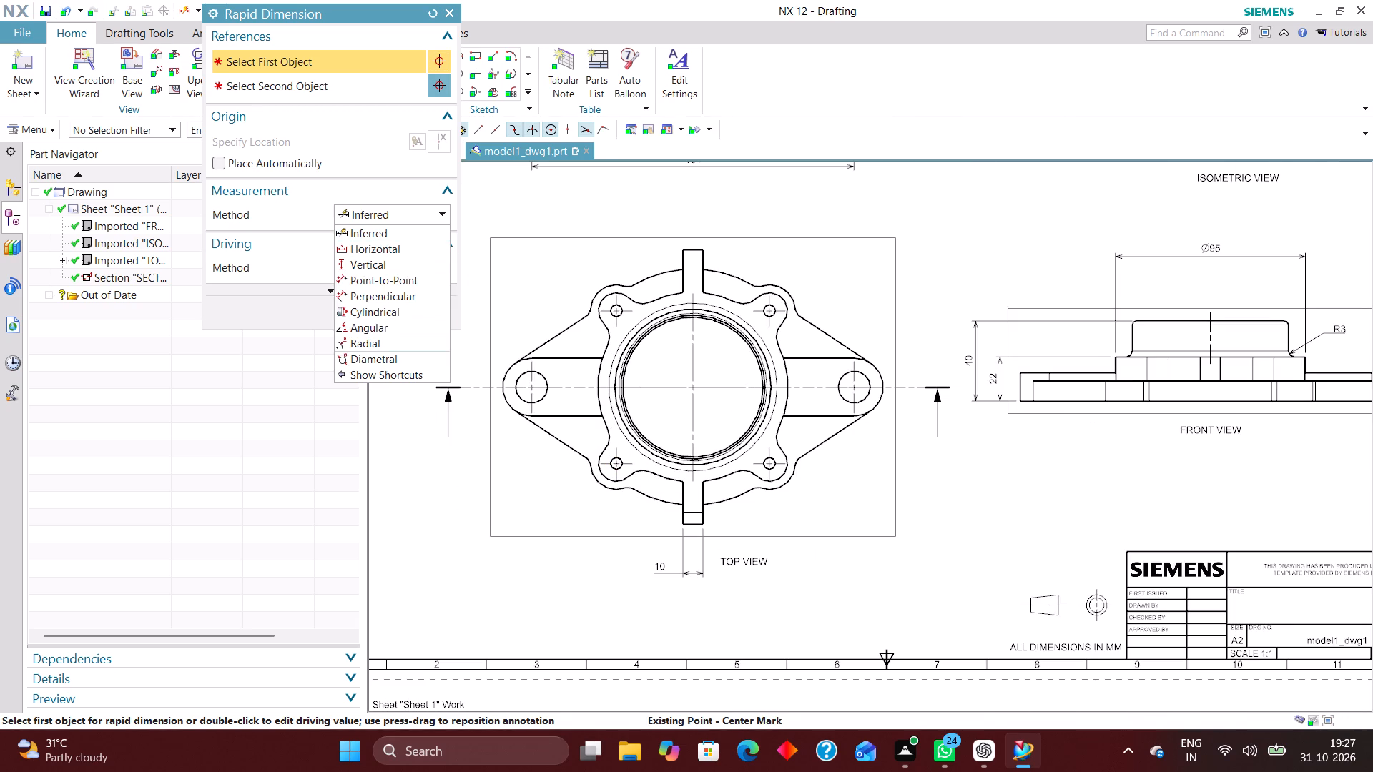
click(399, 347)
scroll(624, 480, up, 2)
click(661, 505)
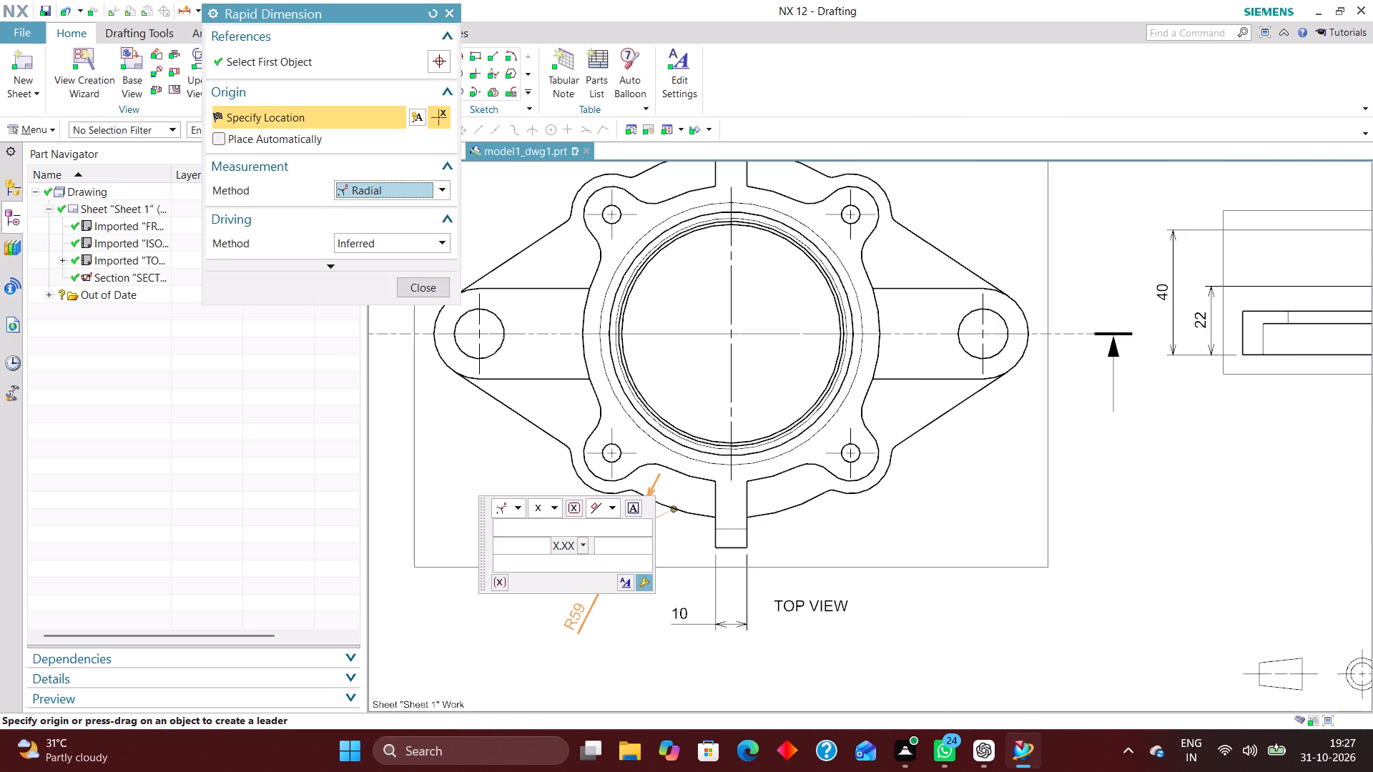
scroll(579, 537, down, 2)
scroll(617, 568, up, 1)
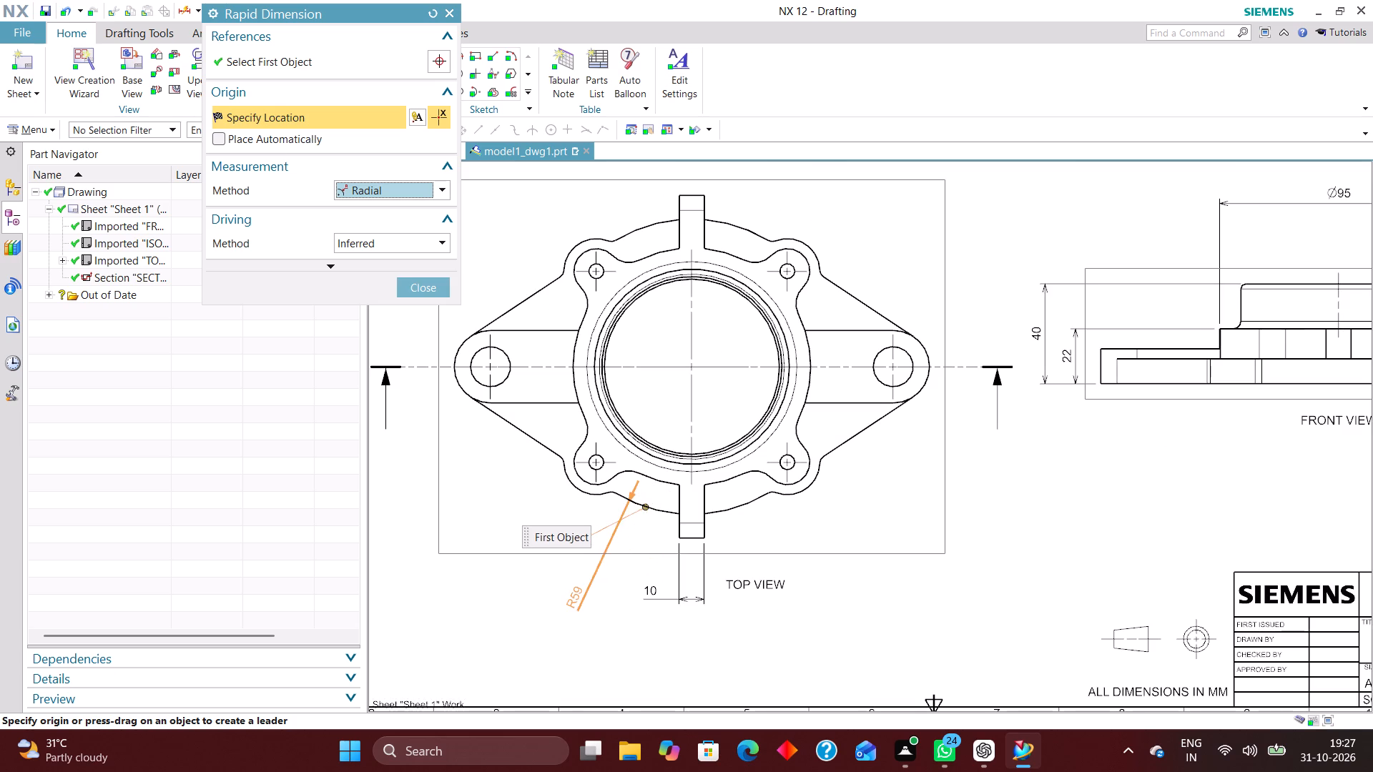
click(574, 598)
Dimension the radius of the inner contour arc just right of the lower lug in the top view, placing it below right of the arc.
scroll(668, 593, down, 2)
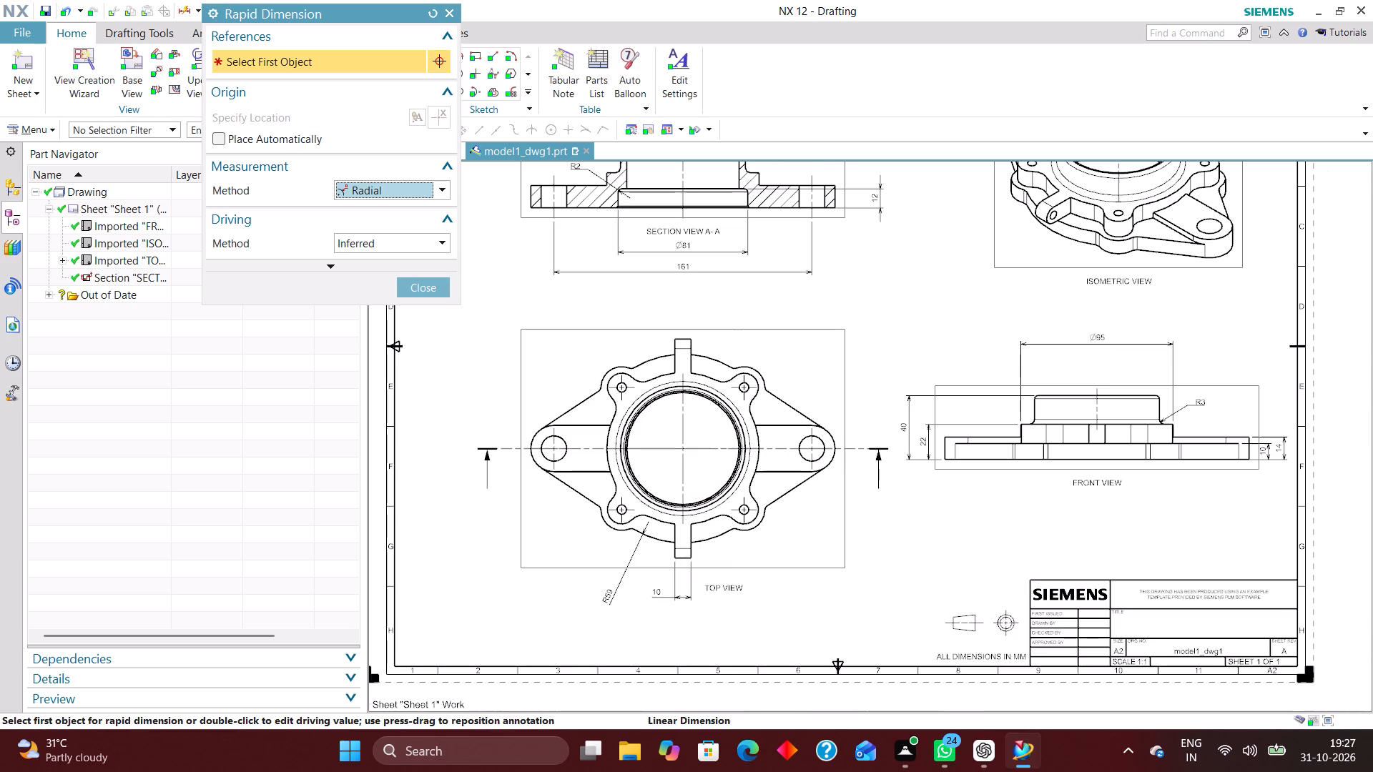
scroll(728, 529, up, 4)
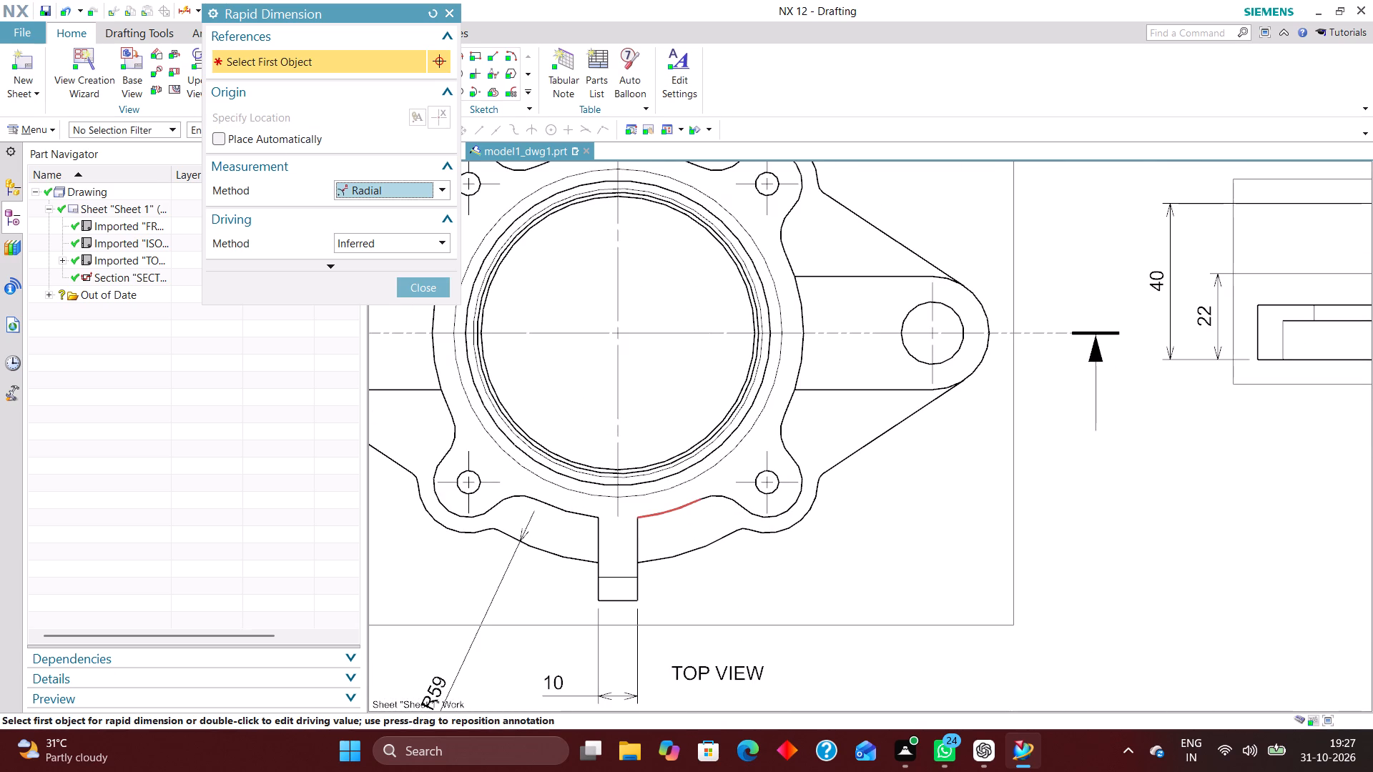
click(679, 508)
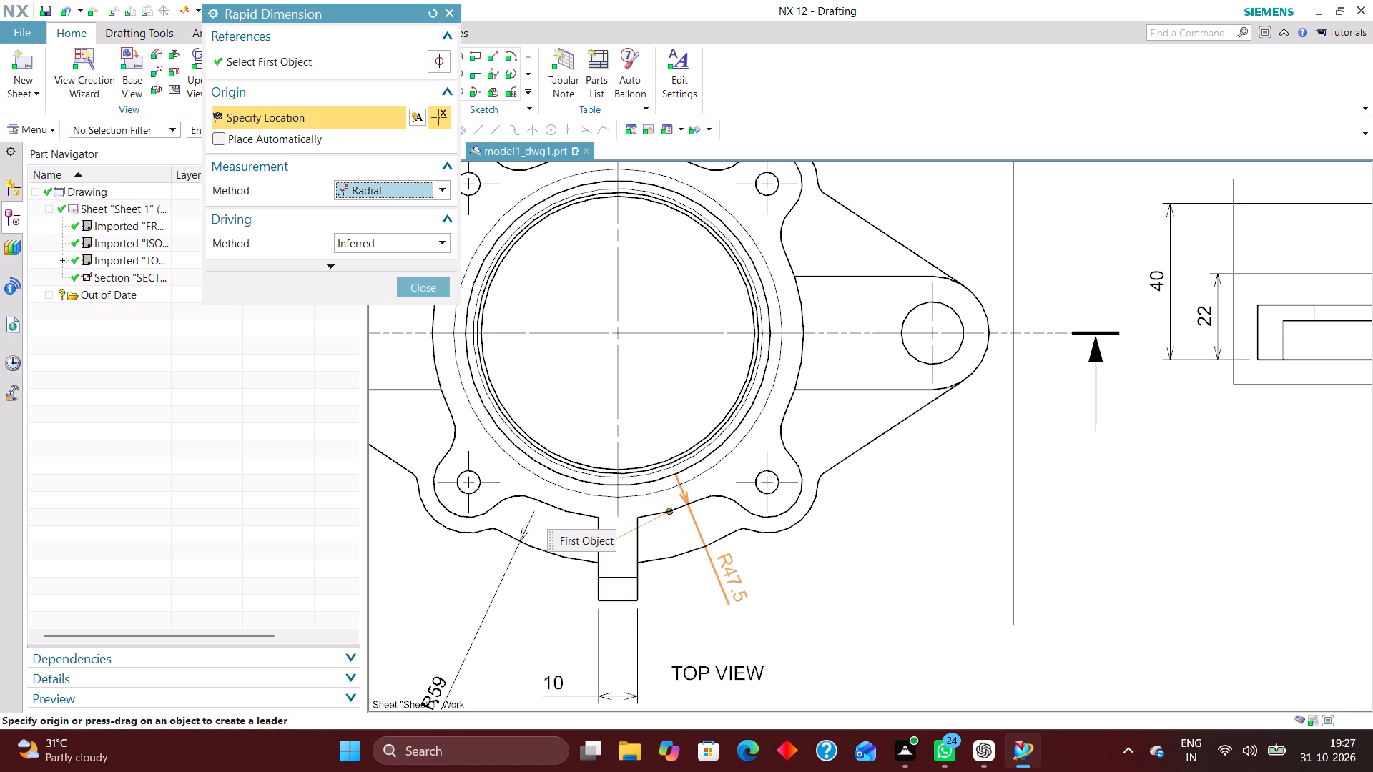
click(728, 580)
Dimension the radius of the R39 circle around the central bore in the top view, placing it above left of the part.
scroll(864, 605, down, 4)
scroll(835, 467, up, 3)
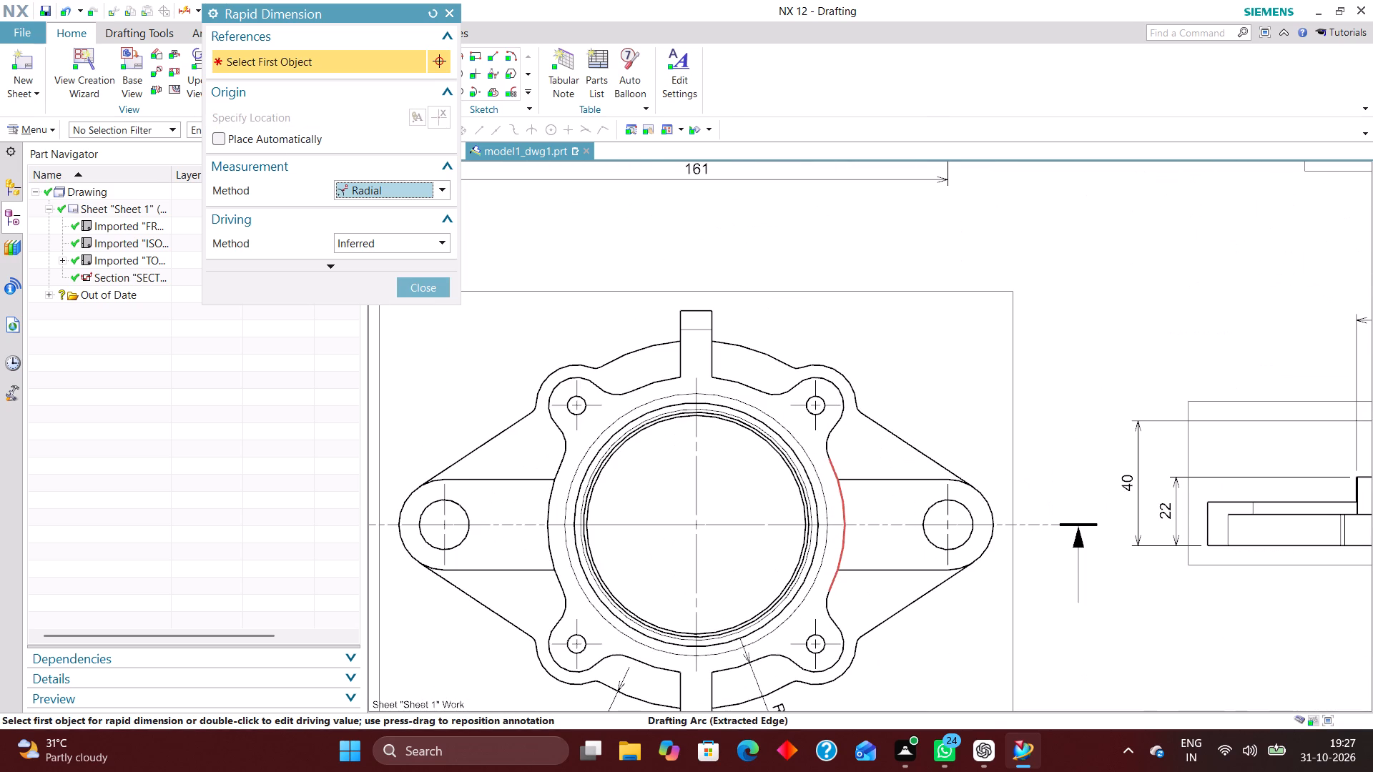
scroll(880, 465, down, 2)
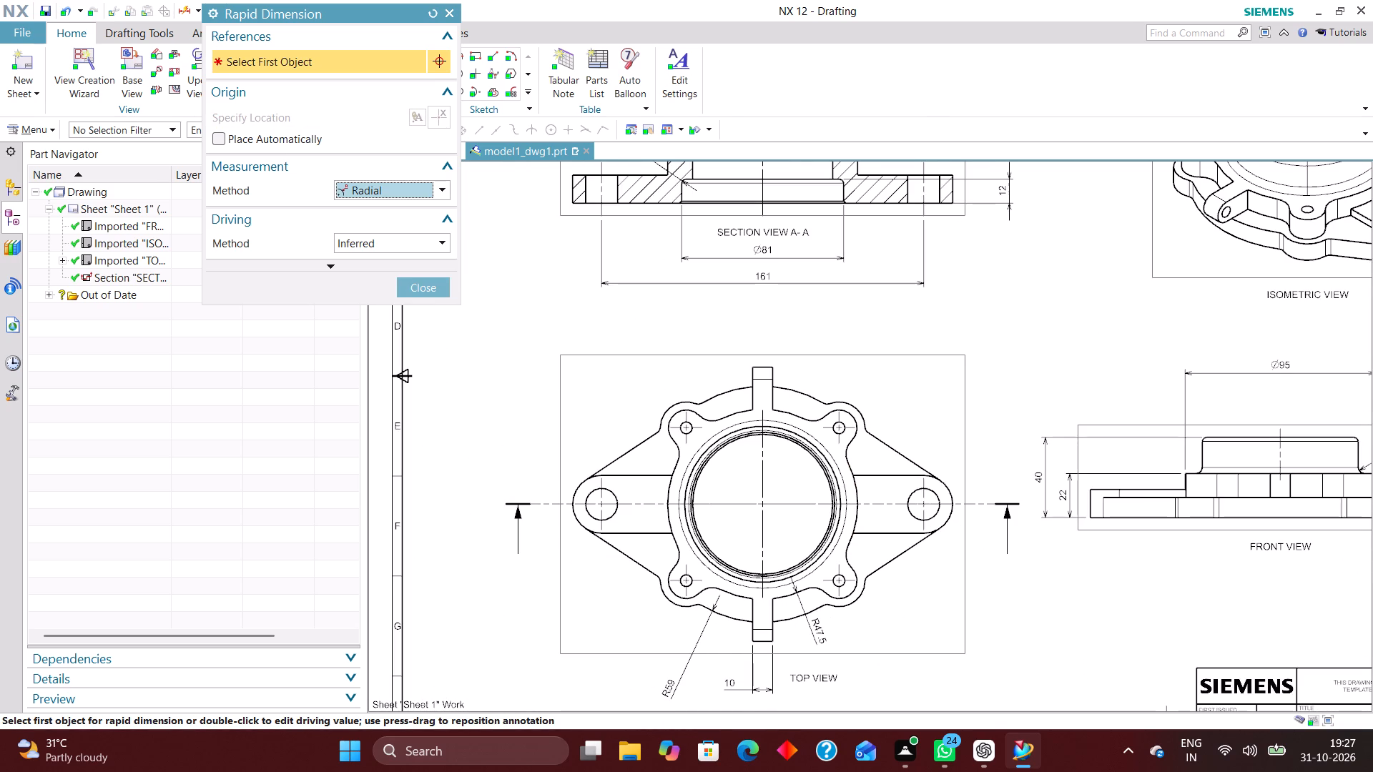
scroll(689, 527, up, 5)
scroll(702, 535, down, 4)
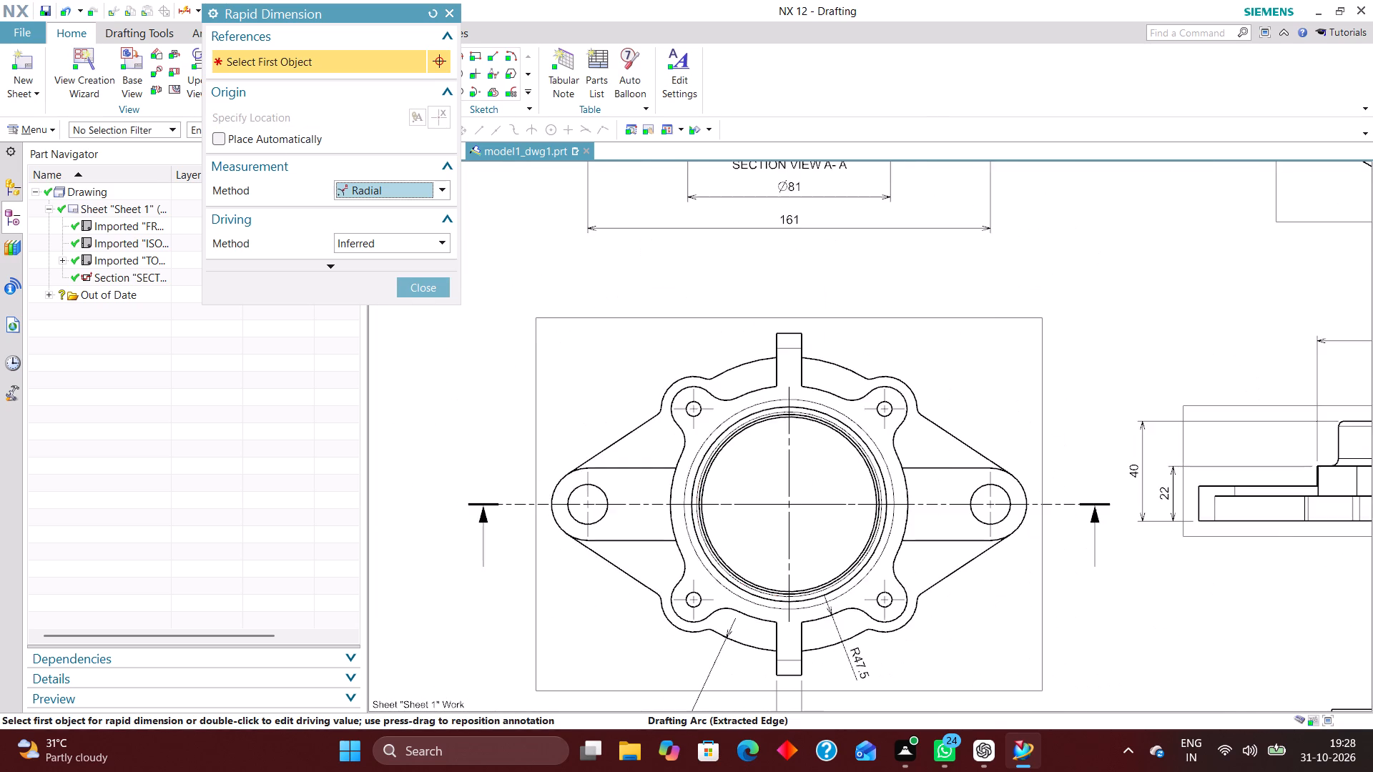
scroll(685, 464, up, 5)
click(719, 475)
scroll(681, 514, down, 1)
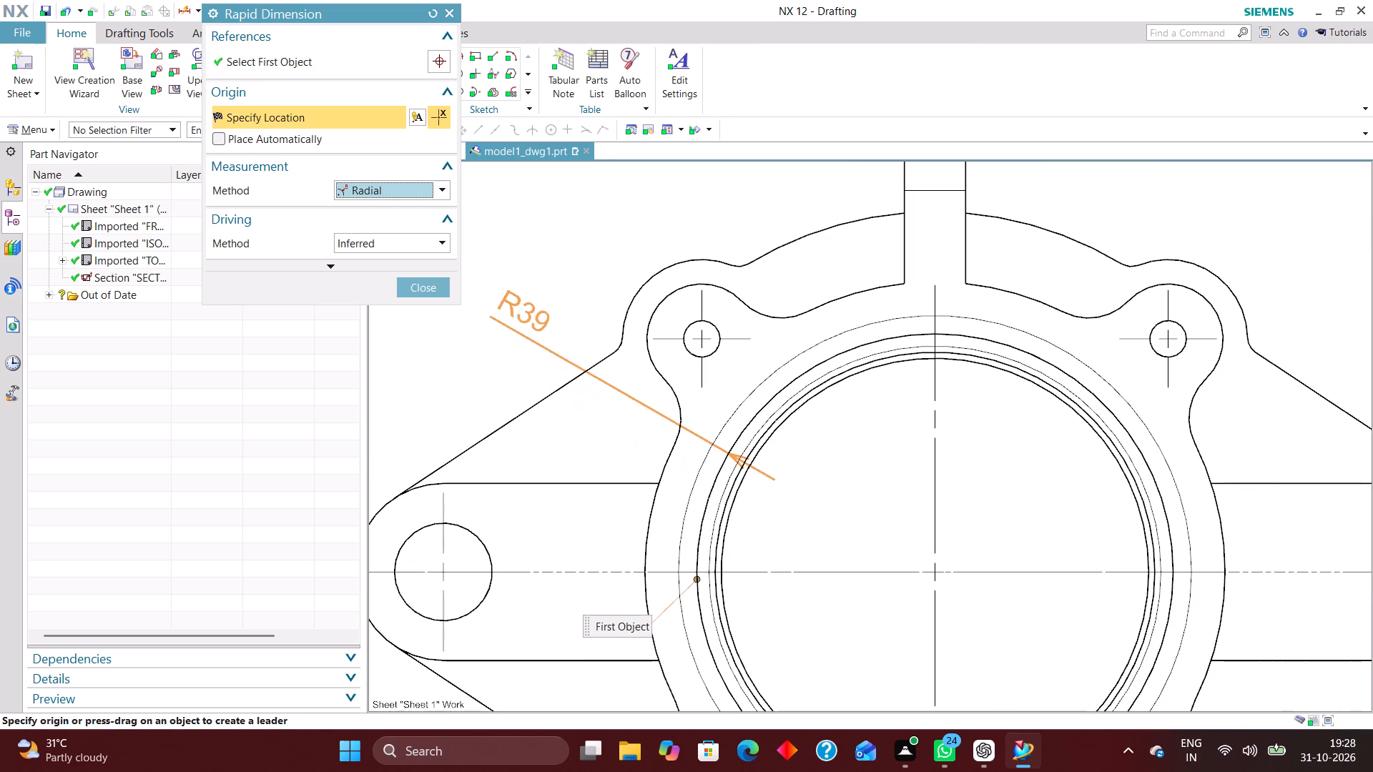
click(521, 308)
Dimension the radius of the innermost bore circle (R35) in the top view, placing it beyond the upper-right screw boss.
scroll(605, 457, down, 3)
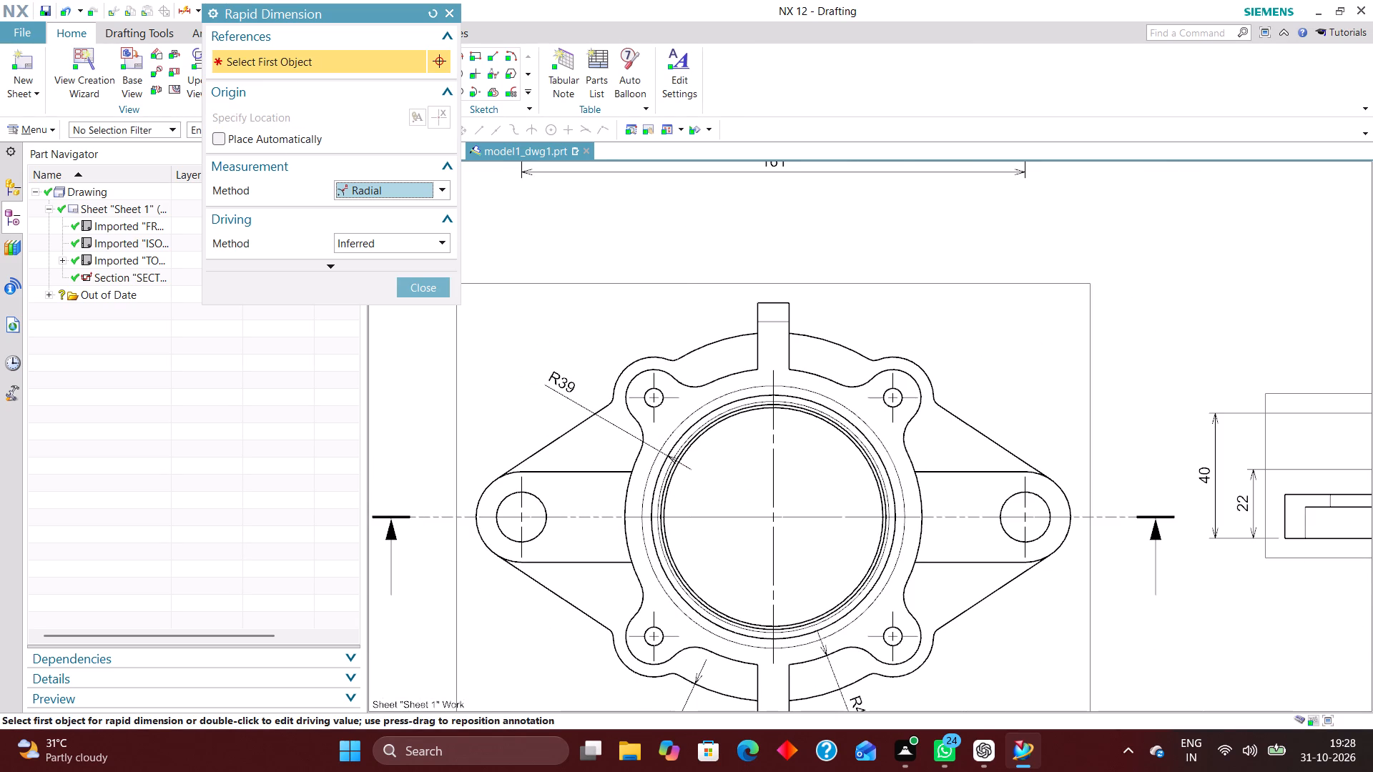
scroll(756, 450, down, 1)
scroll(834, 451, up, 5)
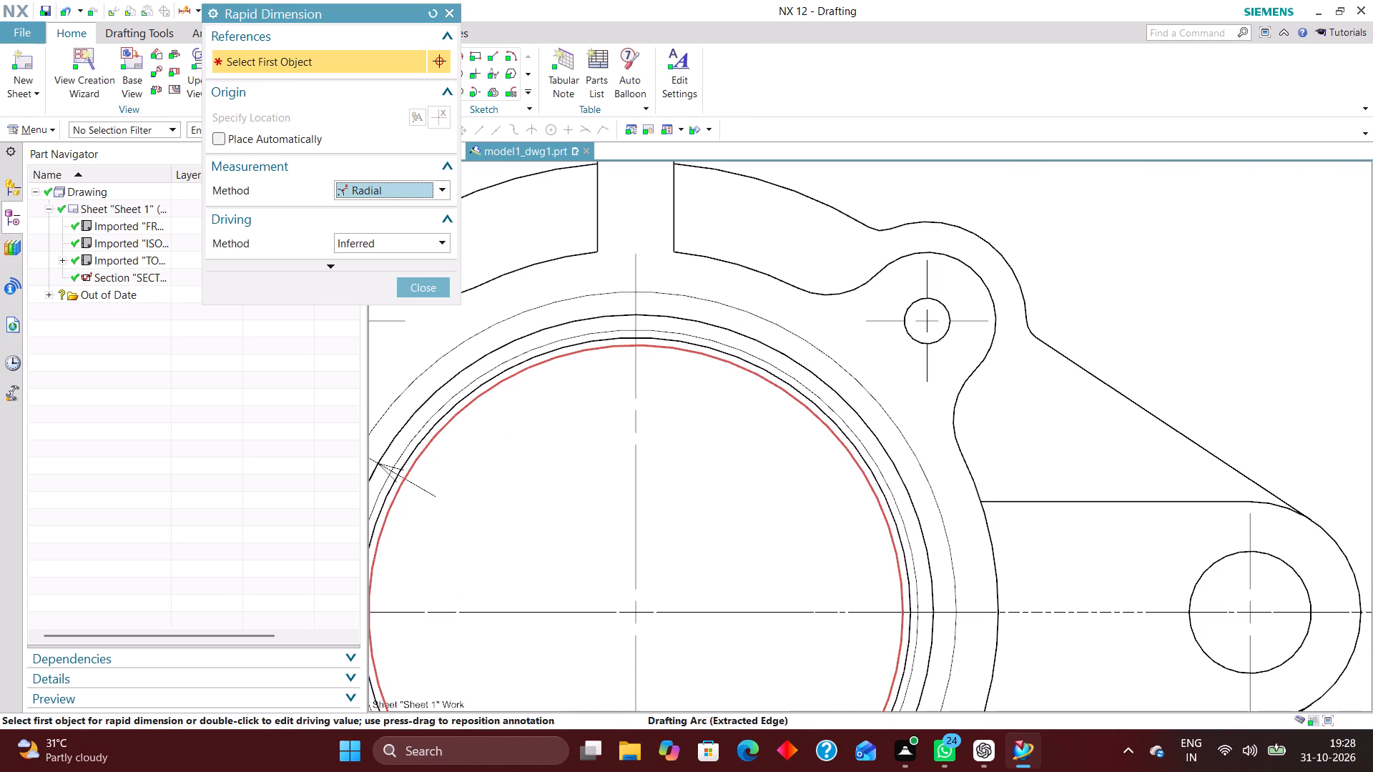
click(836, 444)
click(1080, 222)
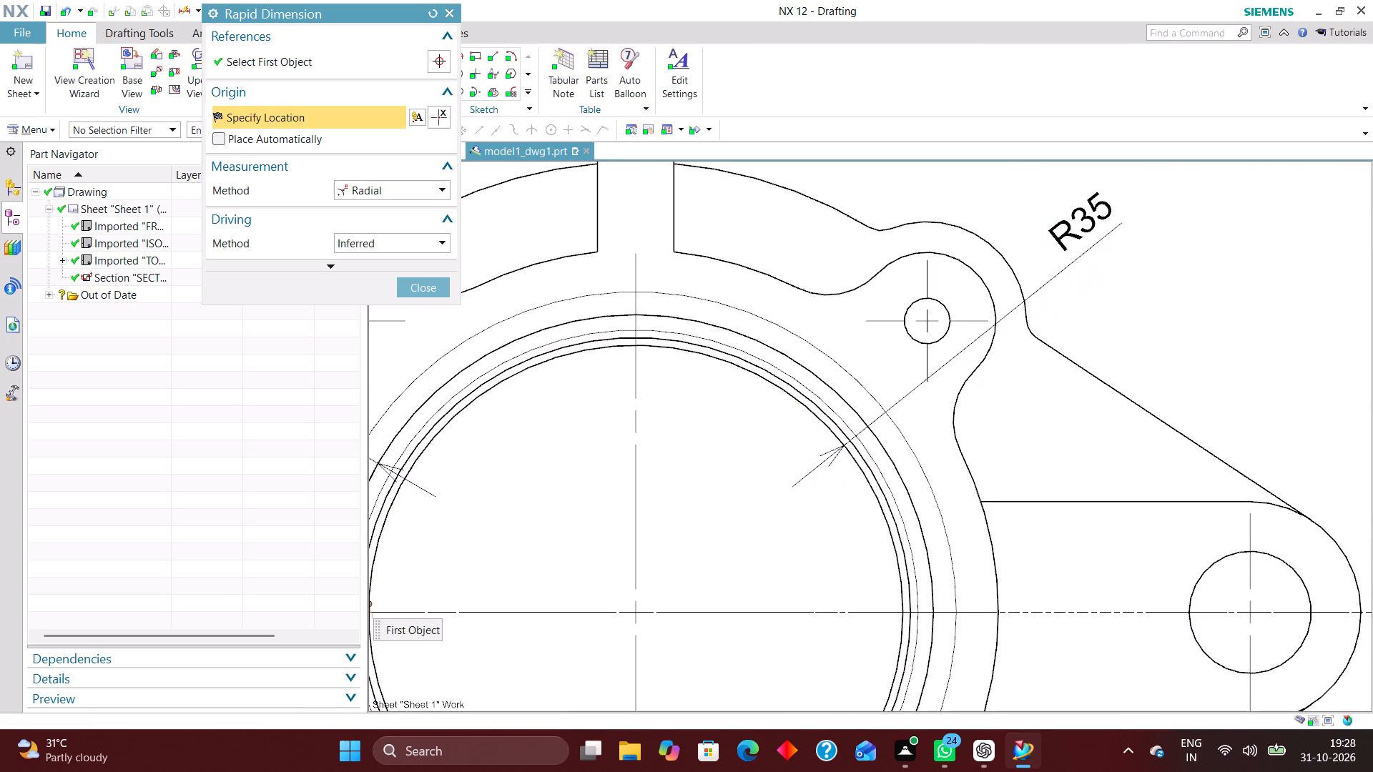
Dimension the radius of the thin outermost circle around the bore (R42) in the top view, placing it above the upper-left screw boss.
scroll(824, 420, down, 6)
scroll(711, 401, up, 4)
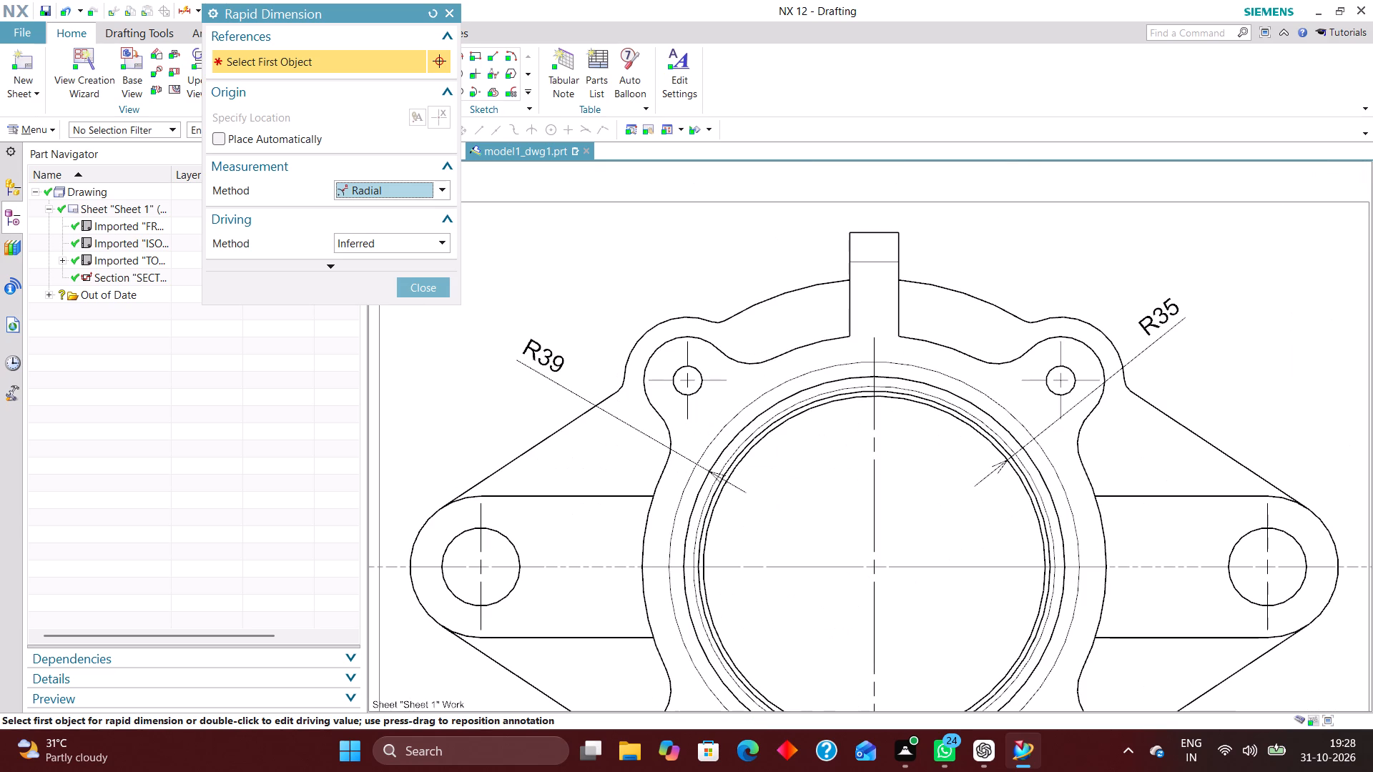
click(744, 404)
click(680, 232)
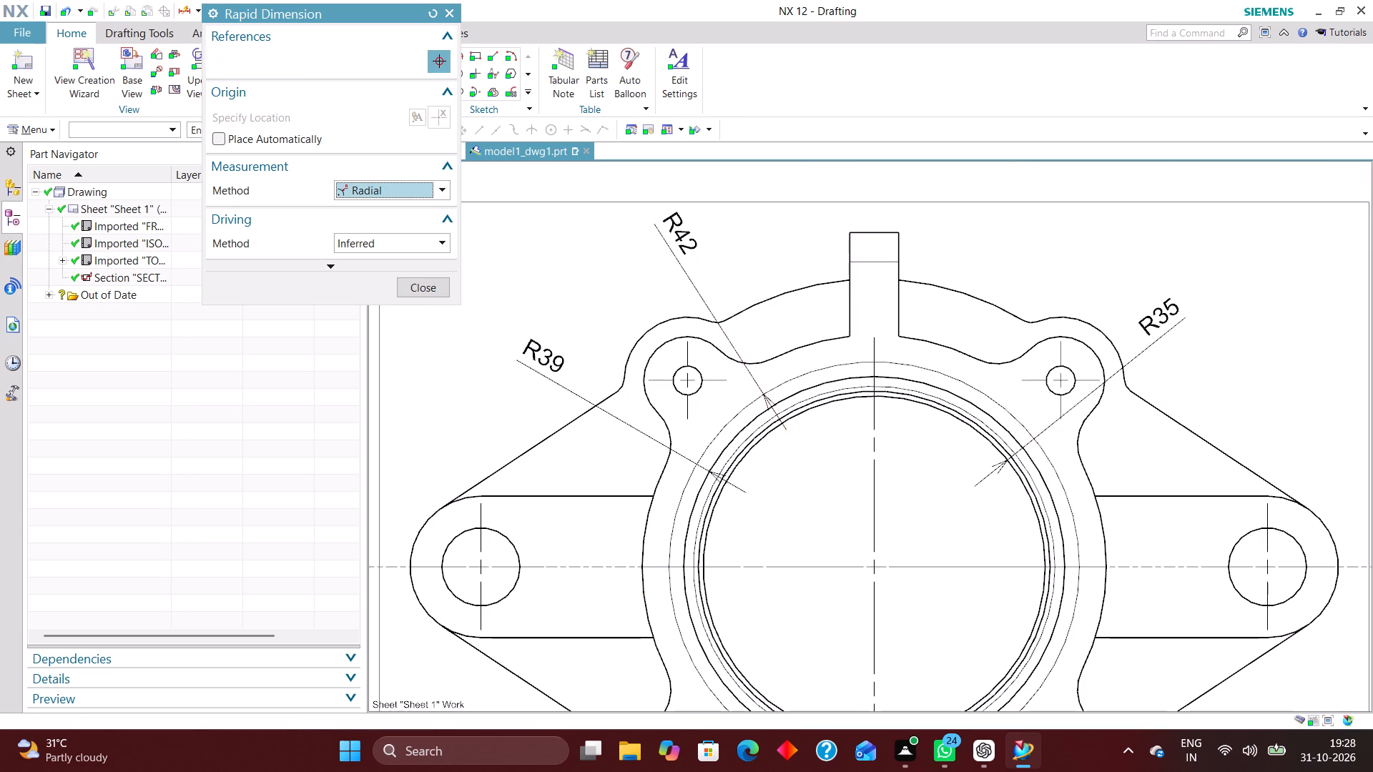
Dimension the outer end radius of the left mounting ear (R14.5) in the top view, placing it below left of the ear.
scroll(789, 305, down, 3)
scroll(781, 413, down, 2)
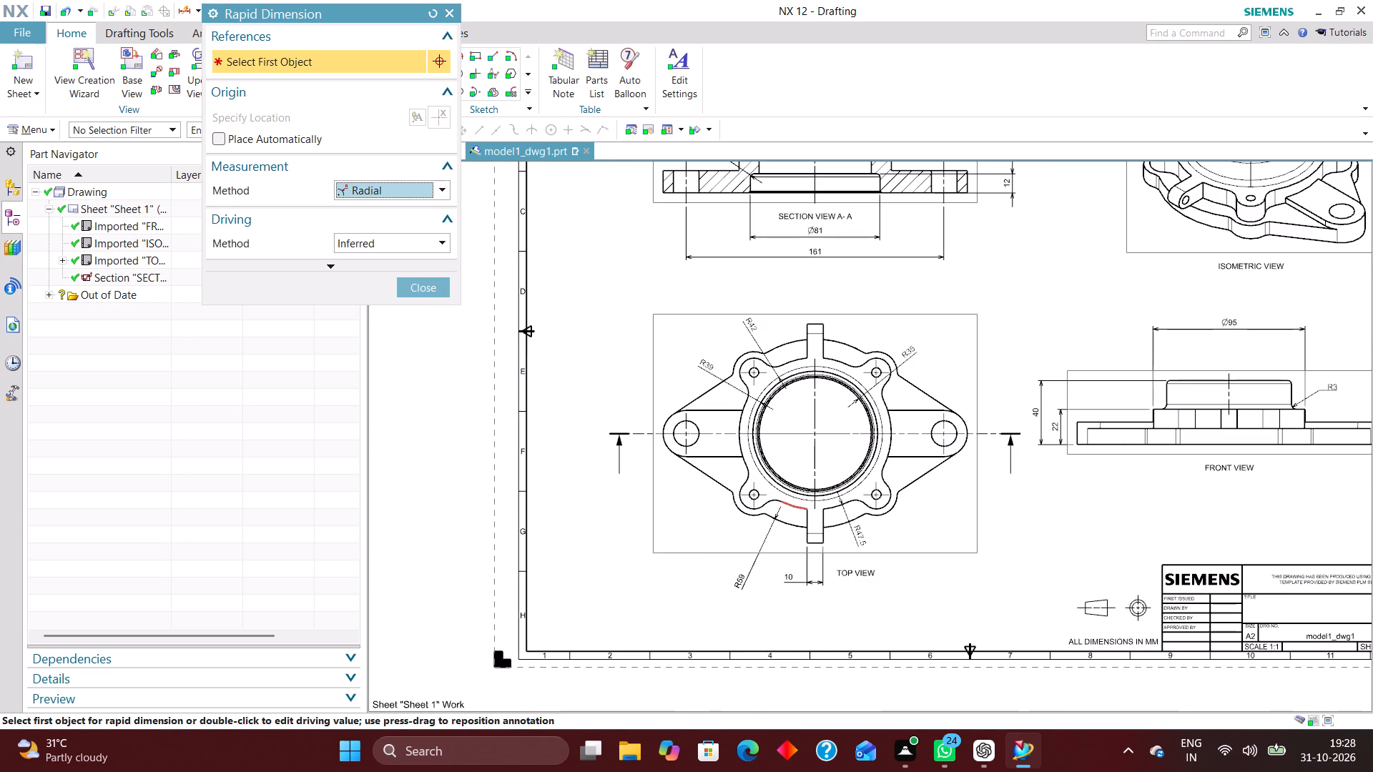
scroll(659, 430, up, 4)
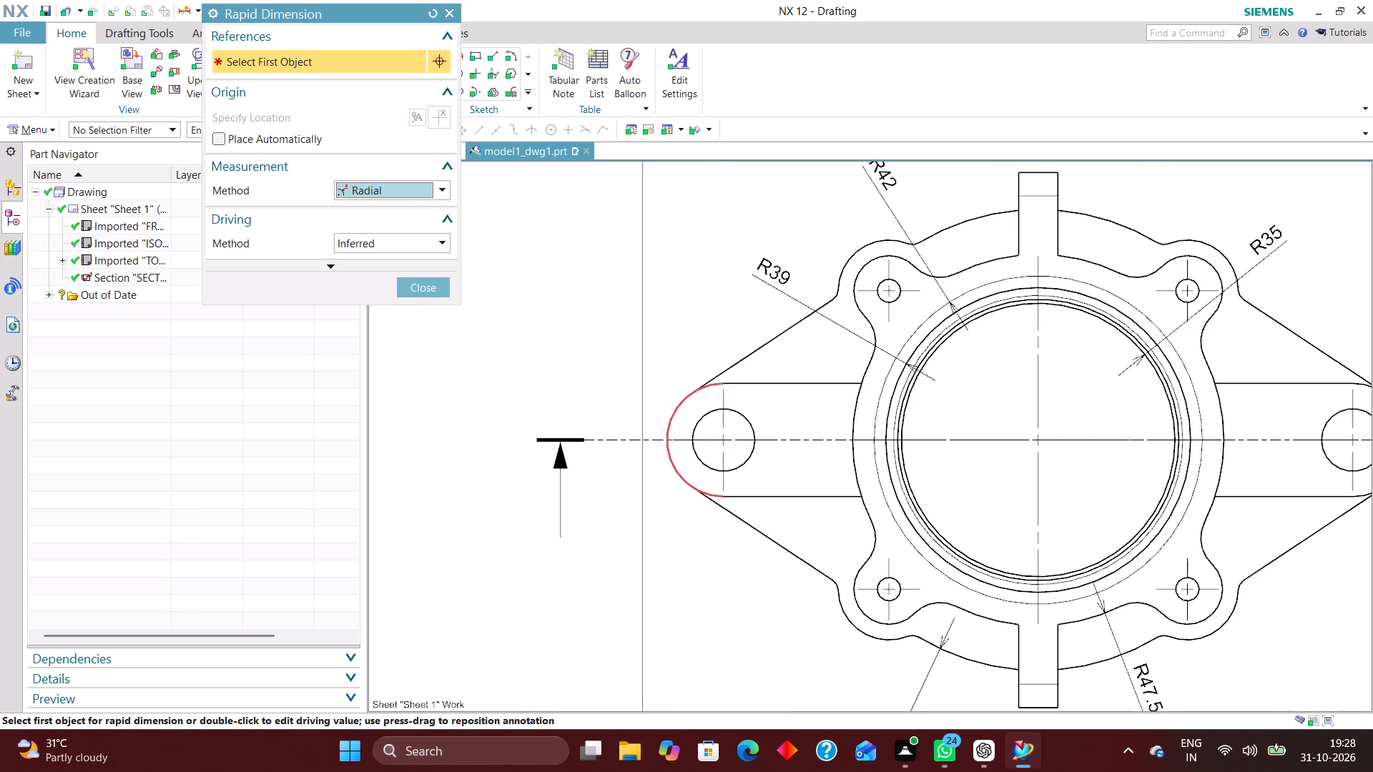
click(674, 469)
click(536, 571)
Dimension the outer contour radius around the lower-left screw boss (R13) in the top view, placing it below left, and finish dimensioning.
scroll(505, 457, down, 3)
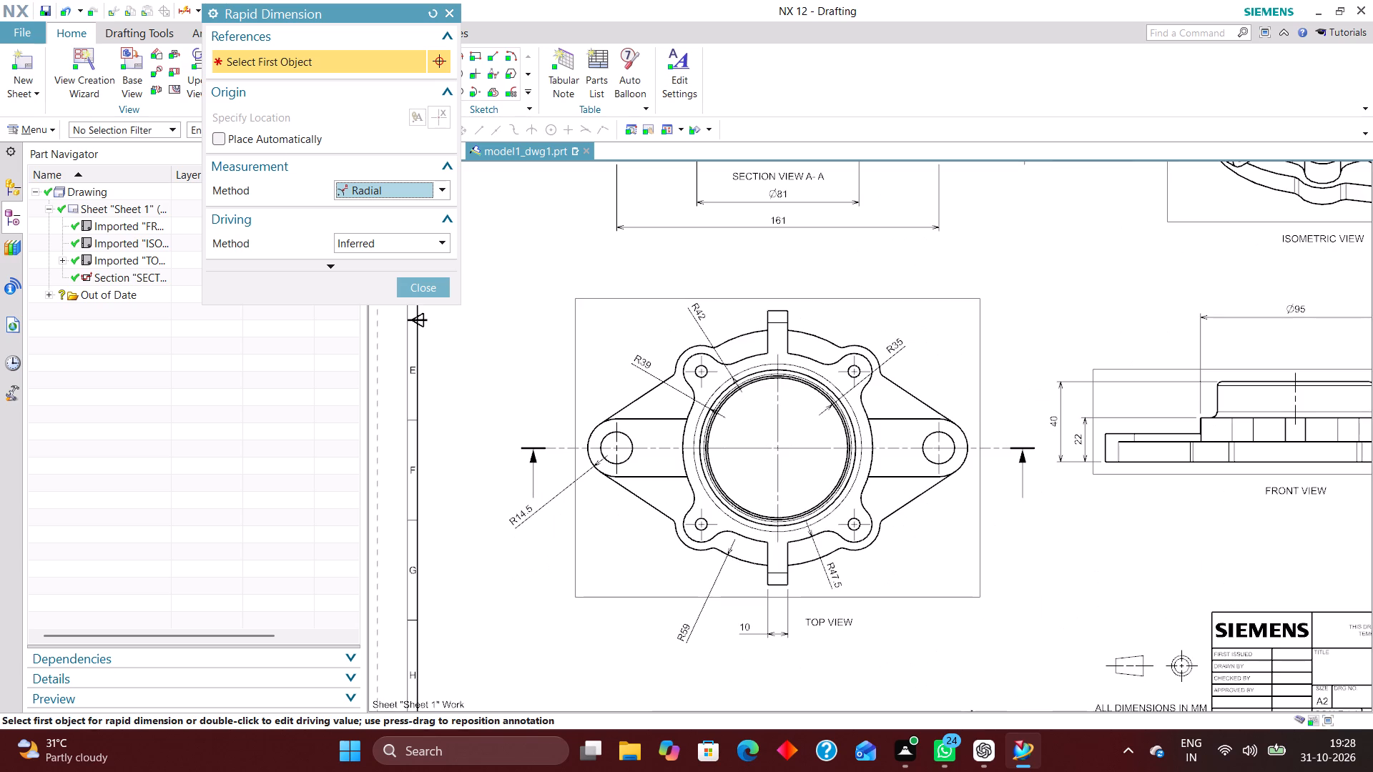
scroll(675, 551, up, 4)
click(705, 540)
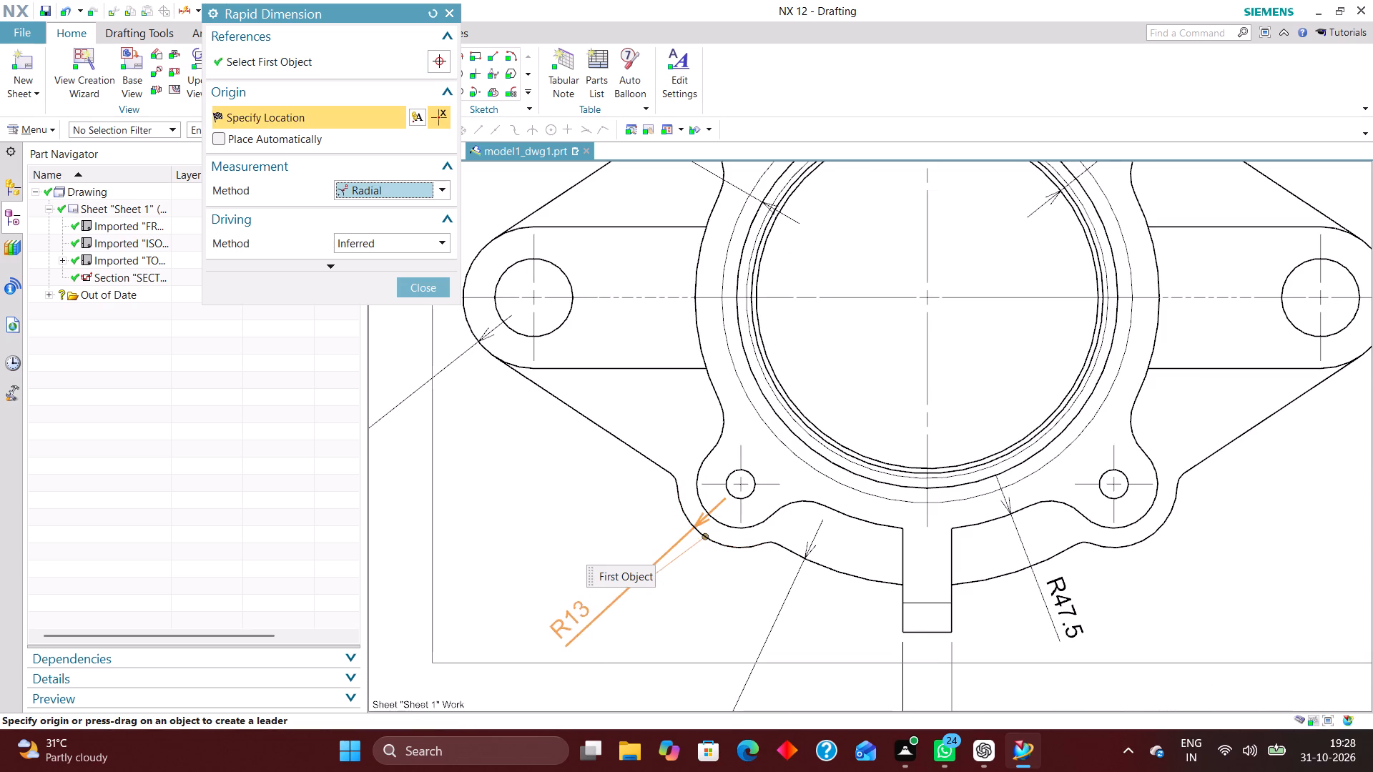
click(561, 623)
scroll(522, 535, down, 4)
scroll(752, 632, down, 2)
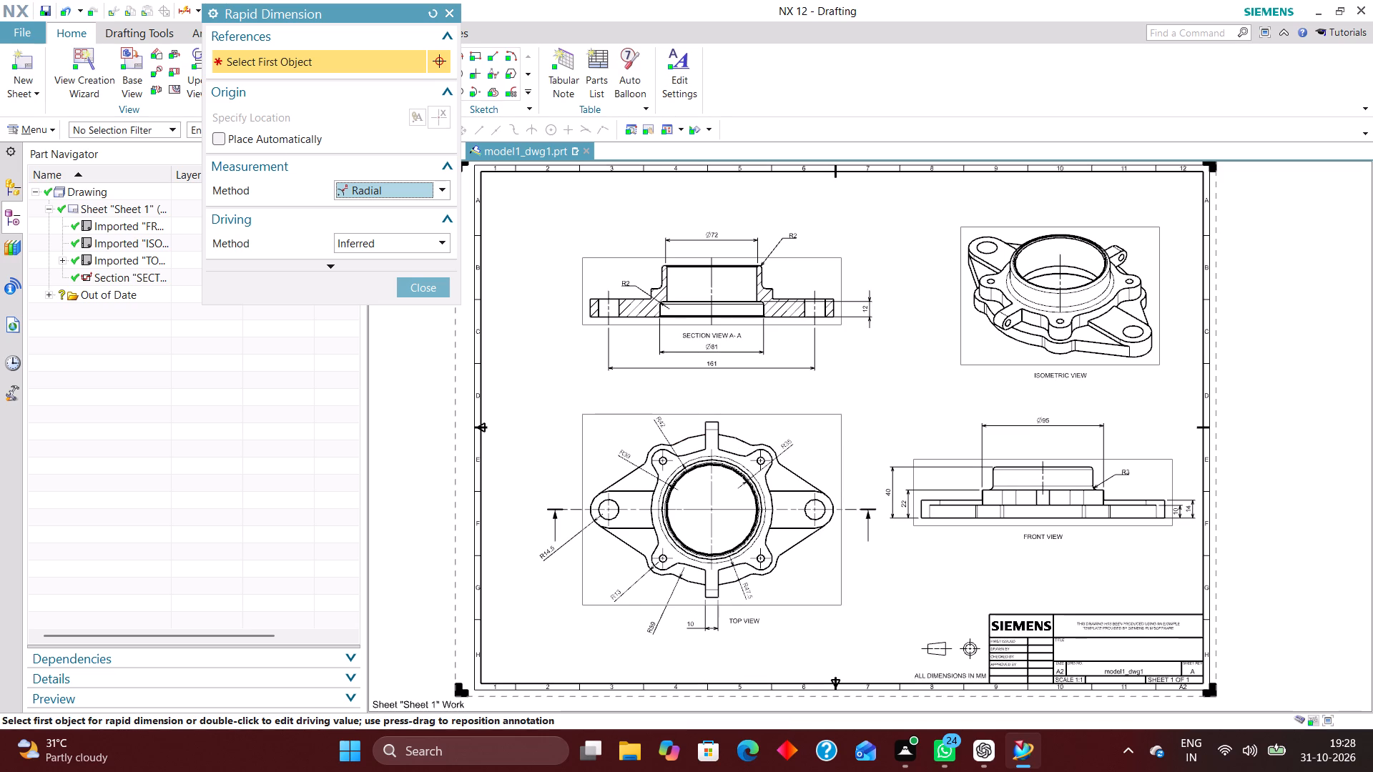
scroll(688, 575, up, 5)
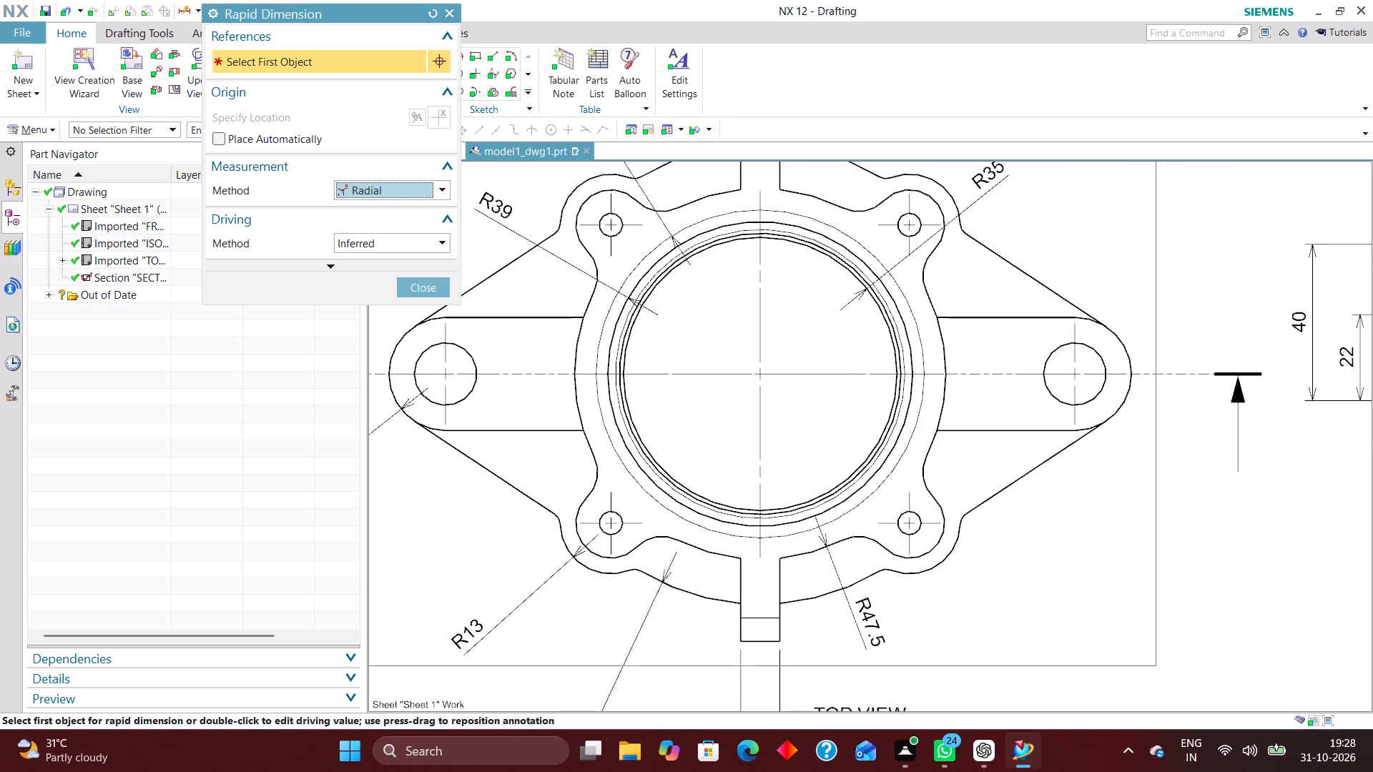
scroll(693, 519, down, 2)
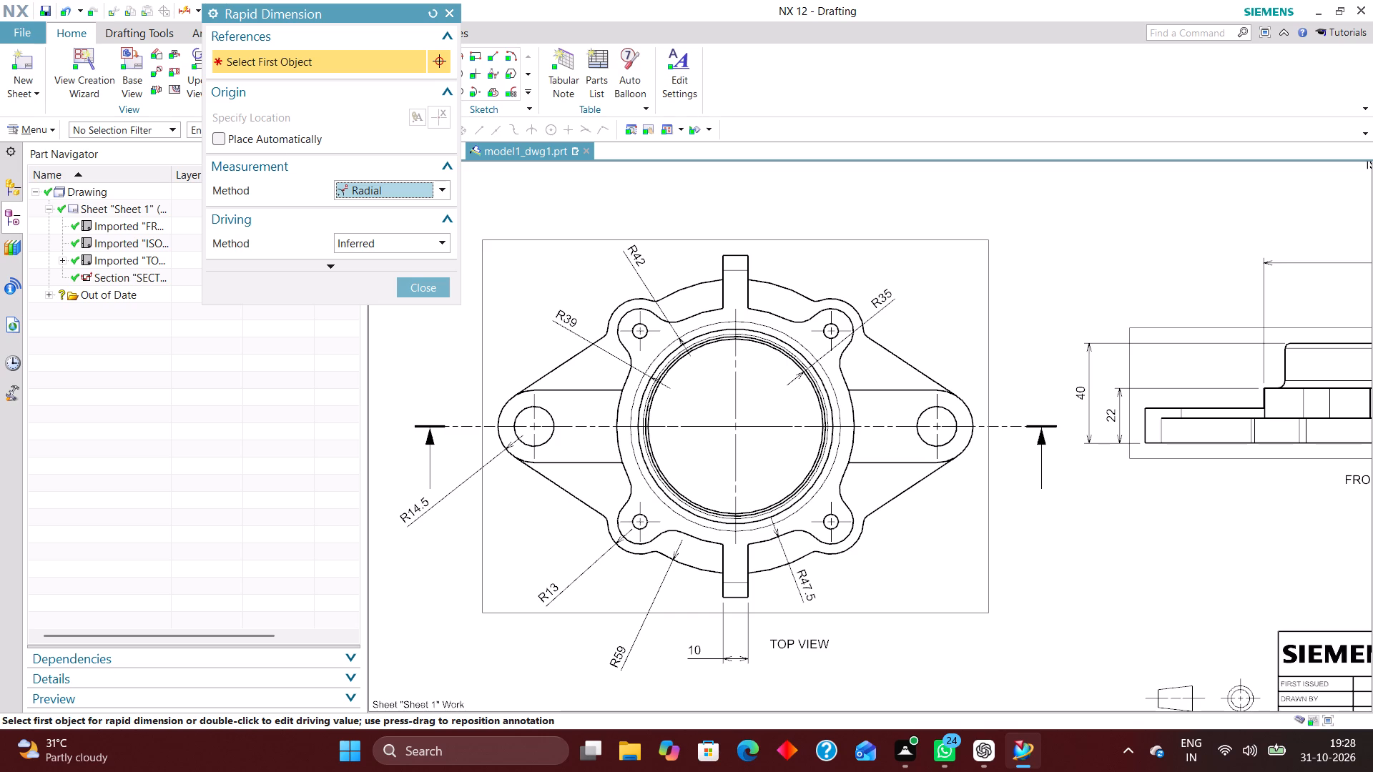
click(423, 287)
Move the R14.5 dimension of the left mounting ear from below the section line to above left of the ear.
scroll(585, 511, down, 5)
scroll(500, 497, up, 2)
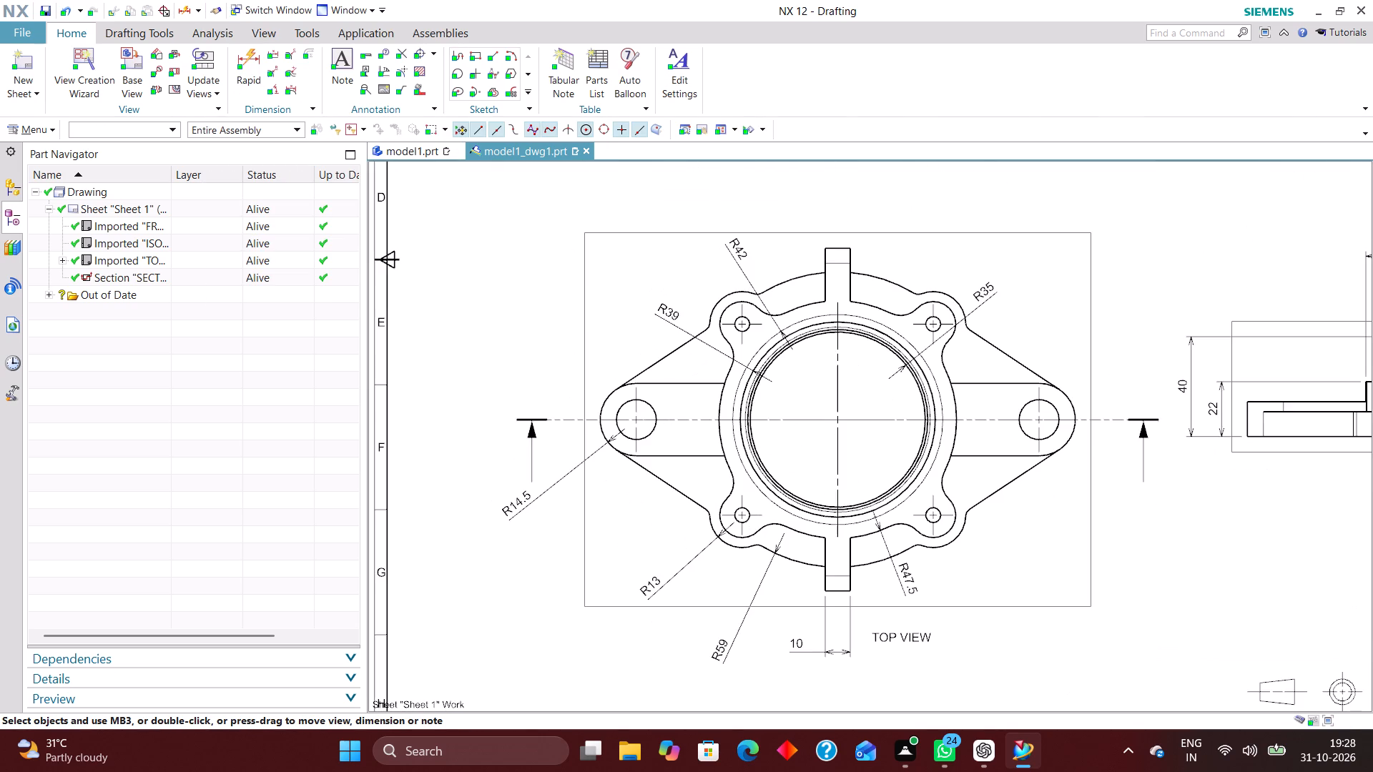
scroll(518, 500, up, 2)
scroll(571, 550, down, 3)
drag(544, 533, 543, 372)
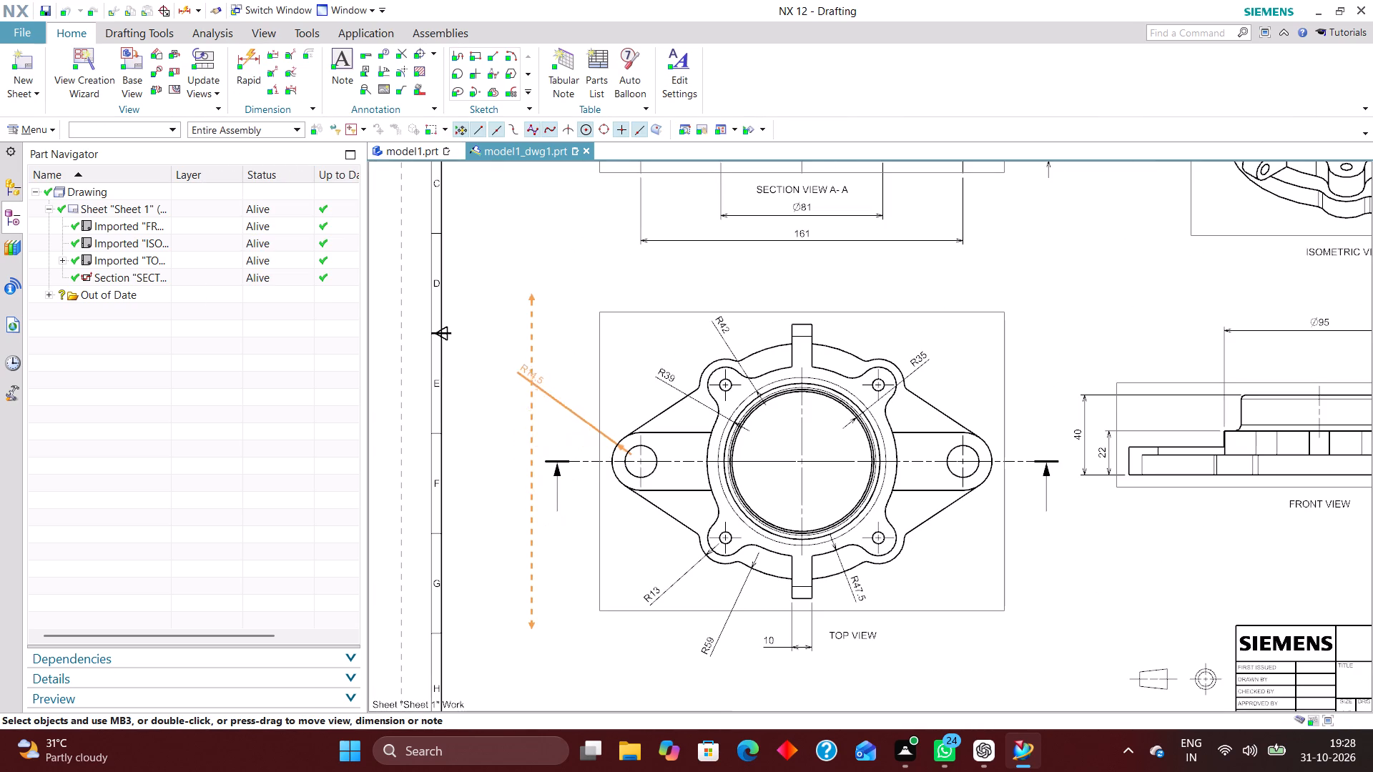
drag(543, 372, 566, 398)
Respace the bore radius dimensions in the top view: R39 further outward, R42 slightly inward, and R35 closer to the upper lug.
drag(671, 368, 624, 362)
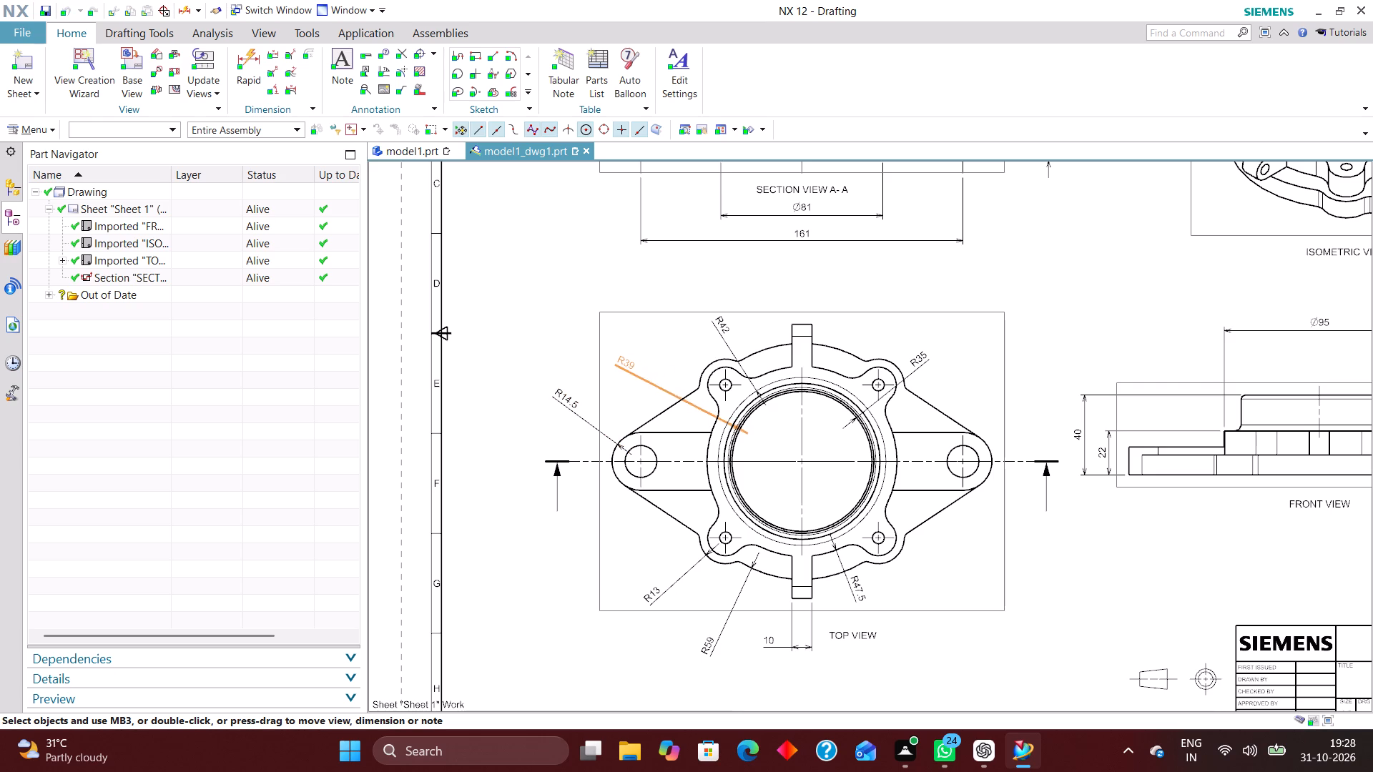
drag(624, 362, 621, 364)
drag(726, 330, 734, 322)
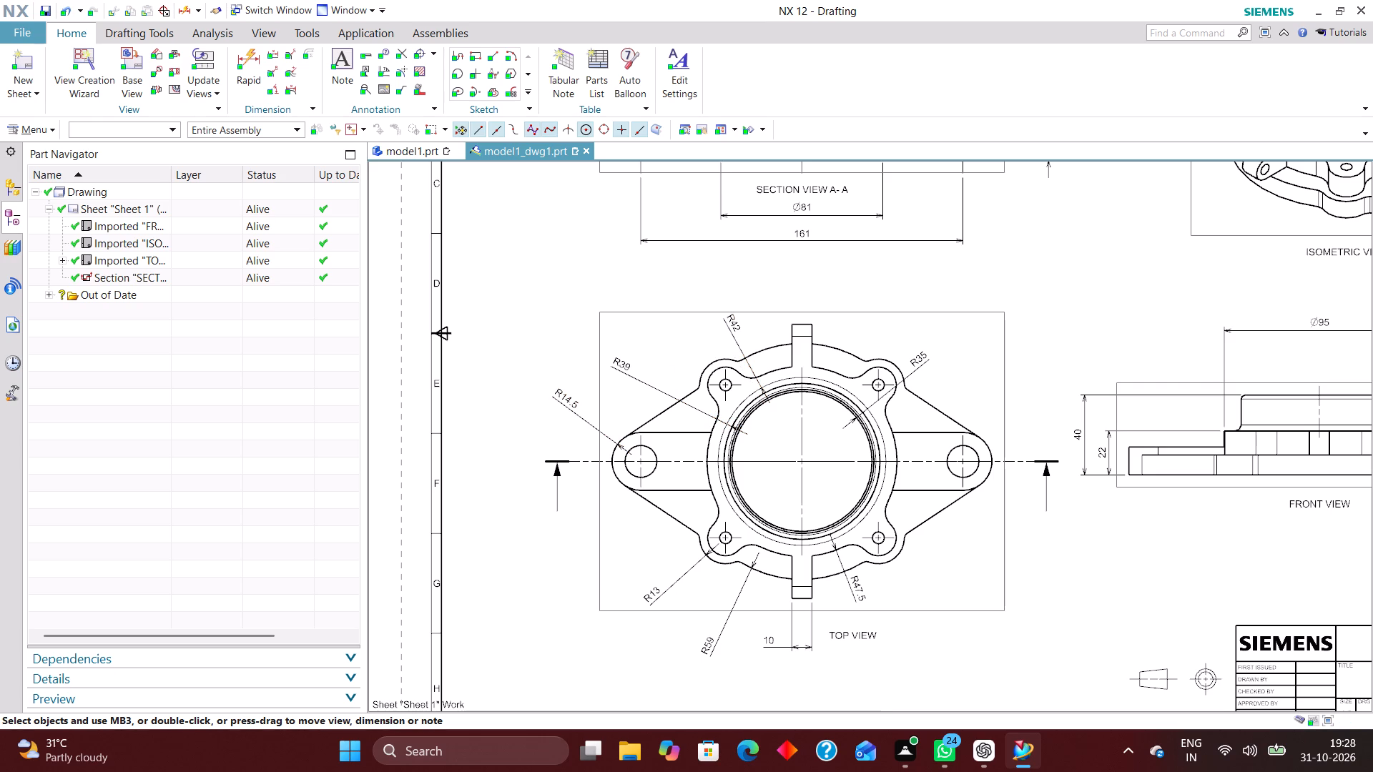
drag(926, 358, 880, 326)
Set the R35 dimension's text orientation to Horizontal Text and its position to Text above Stub.
double_click(883, 325)
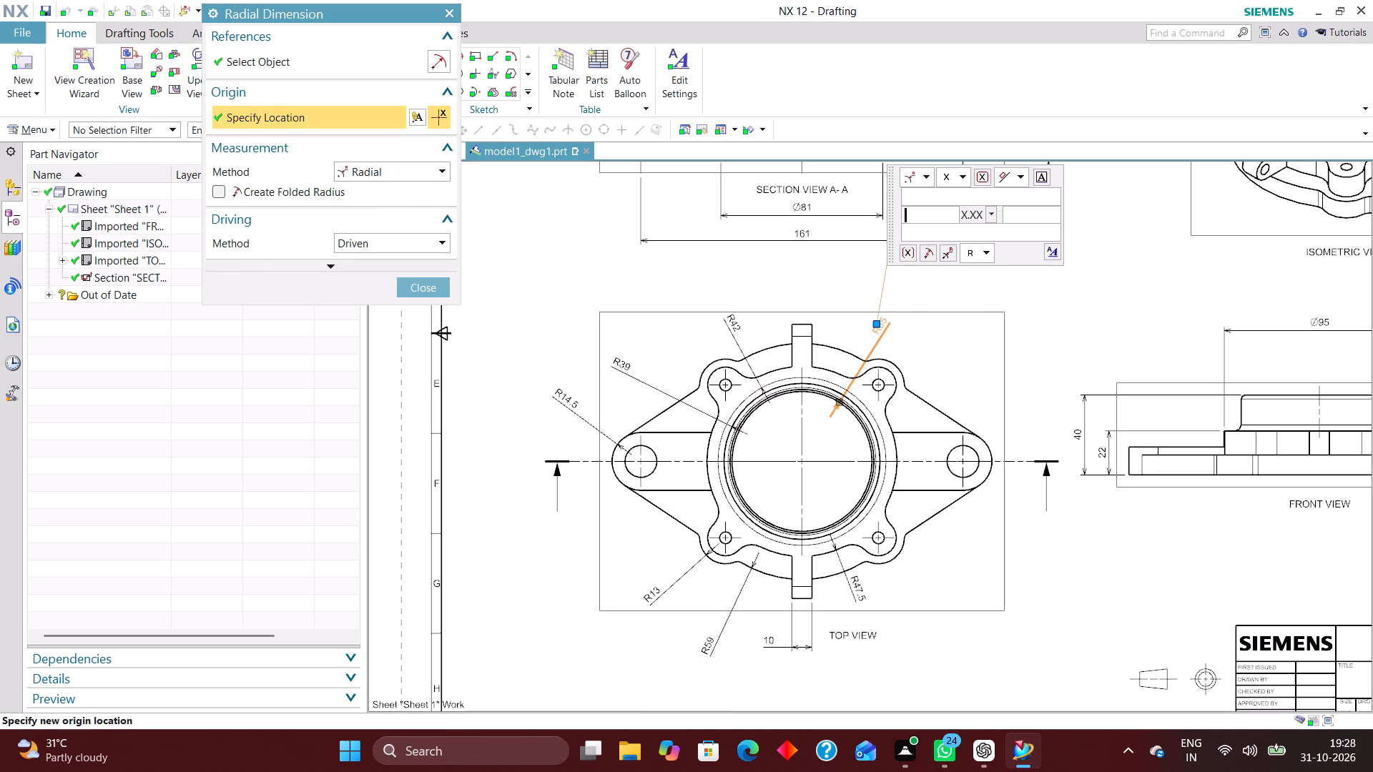
click(1058, 251)
click(569, 89)
click(571, 103)
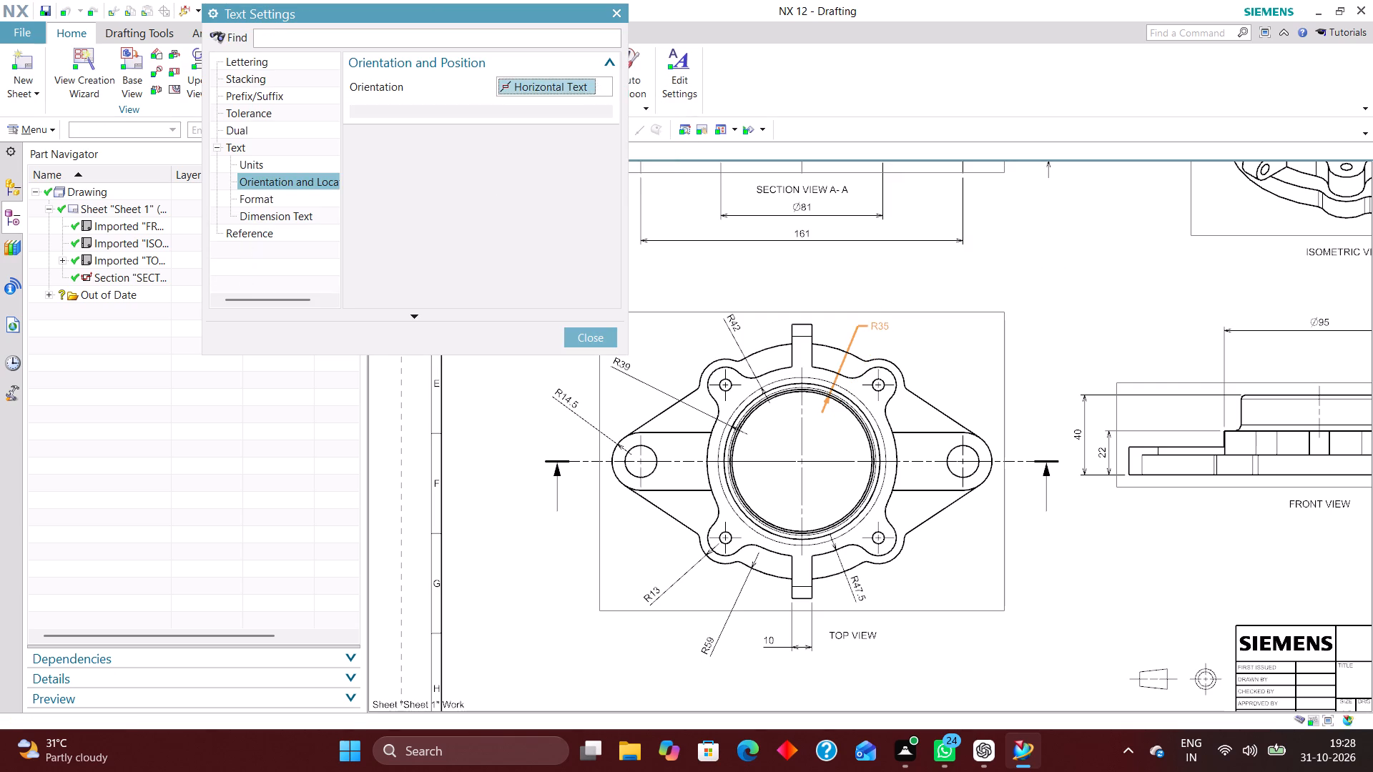
click(585, 111)
click(584, 142)
click(596, 338)
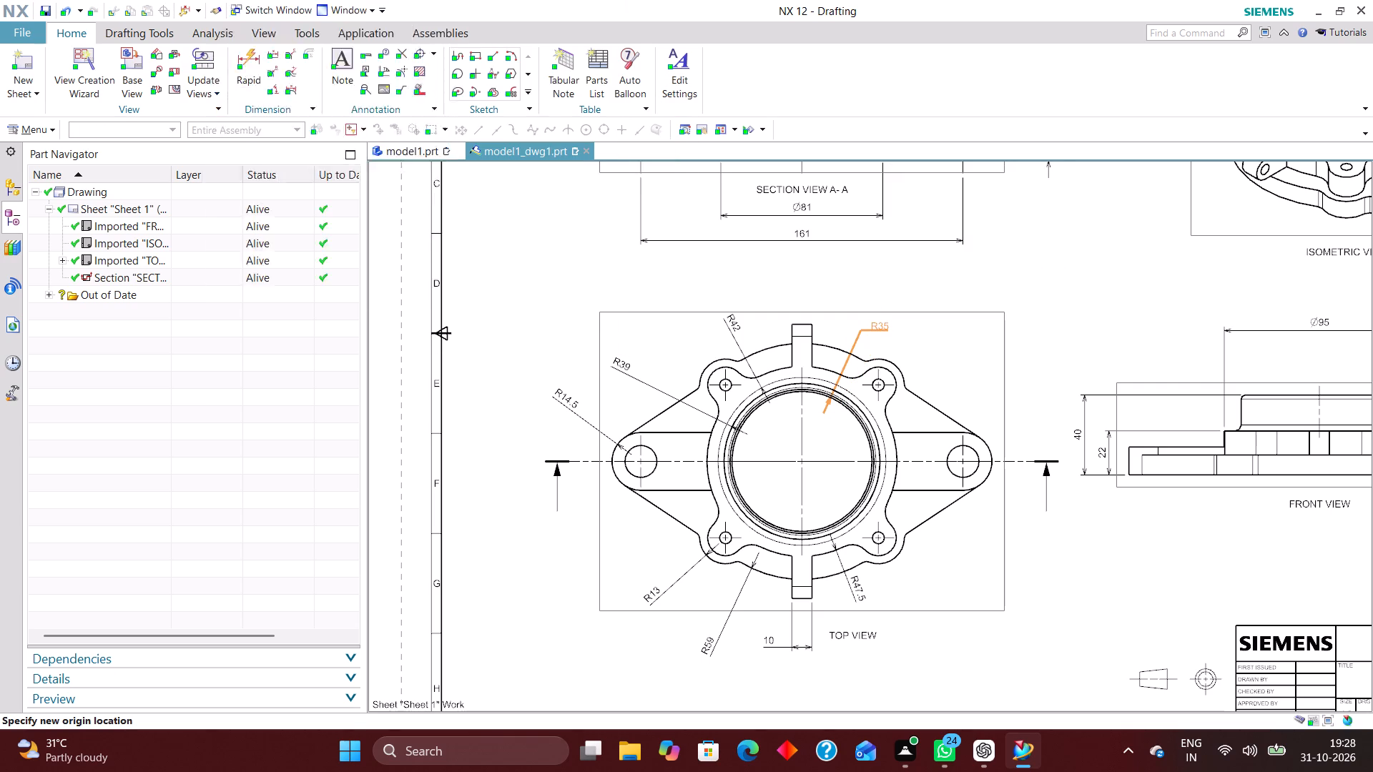
Set the R42 dimension's text orientation to Horizontal Text with the position Text above Stub.
double_click(734, 327)
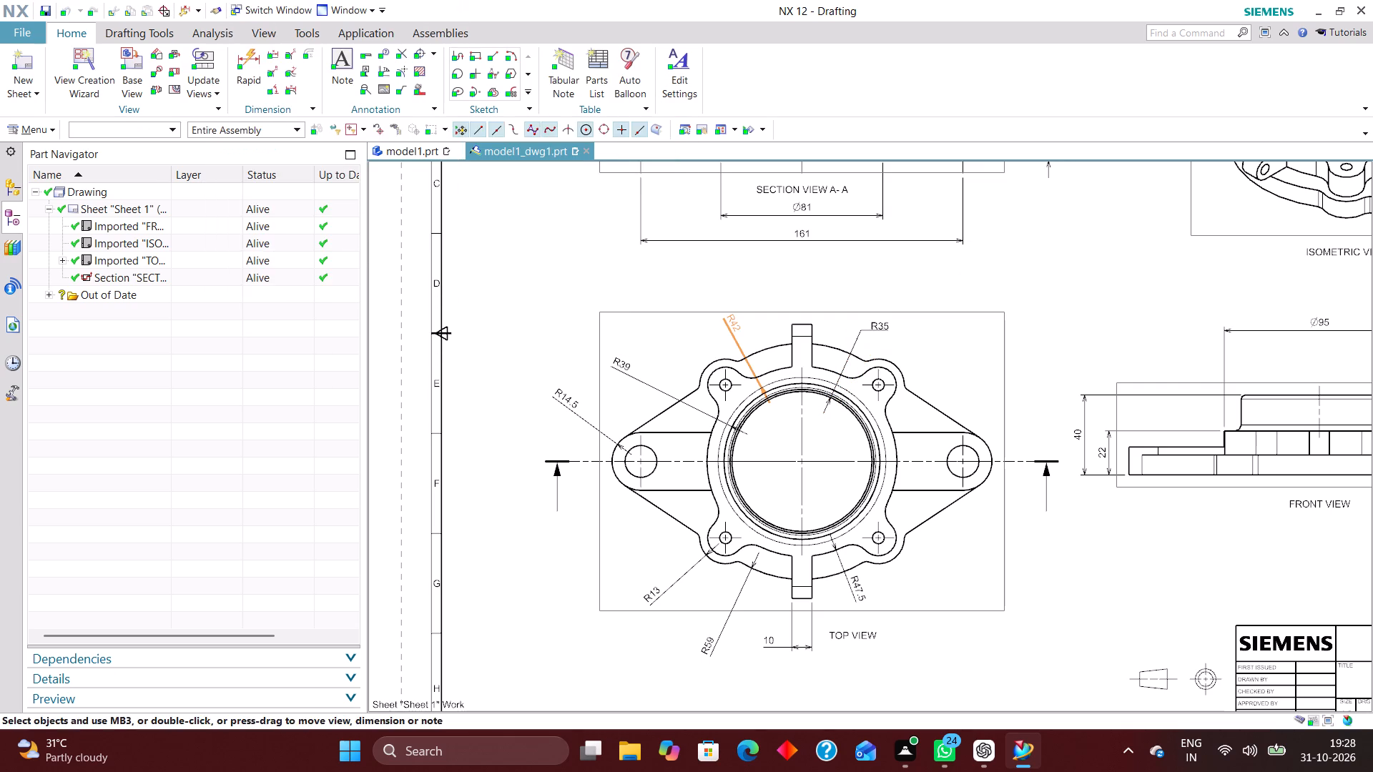
click(680, 307)
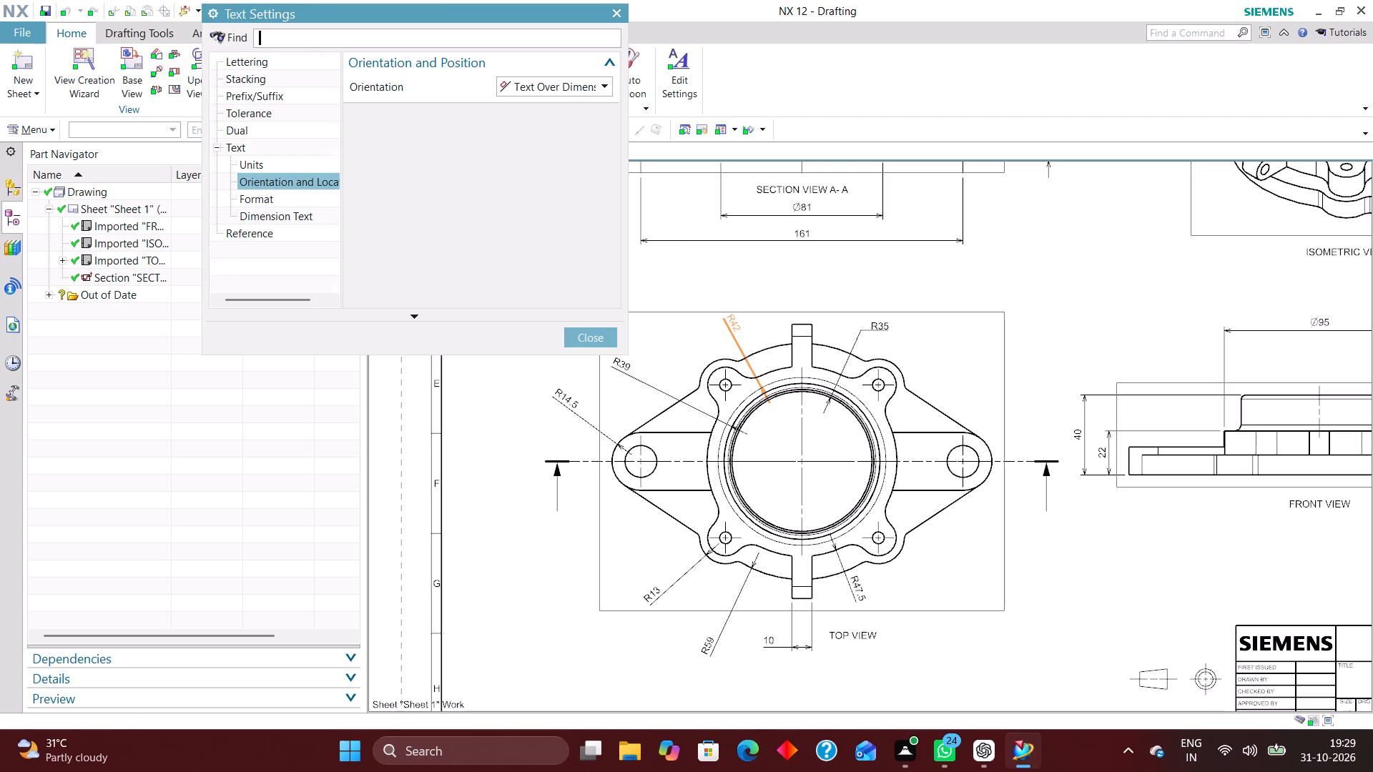
click(576, 78)
click(569, 101)
click(578, 111)
click(575, 136)
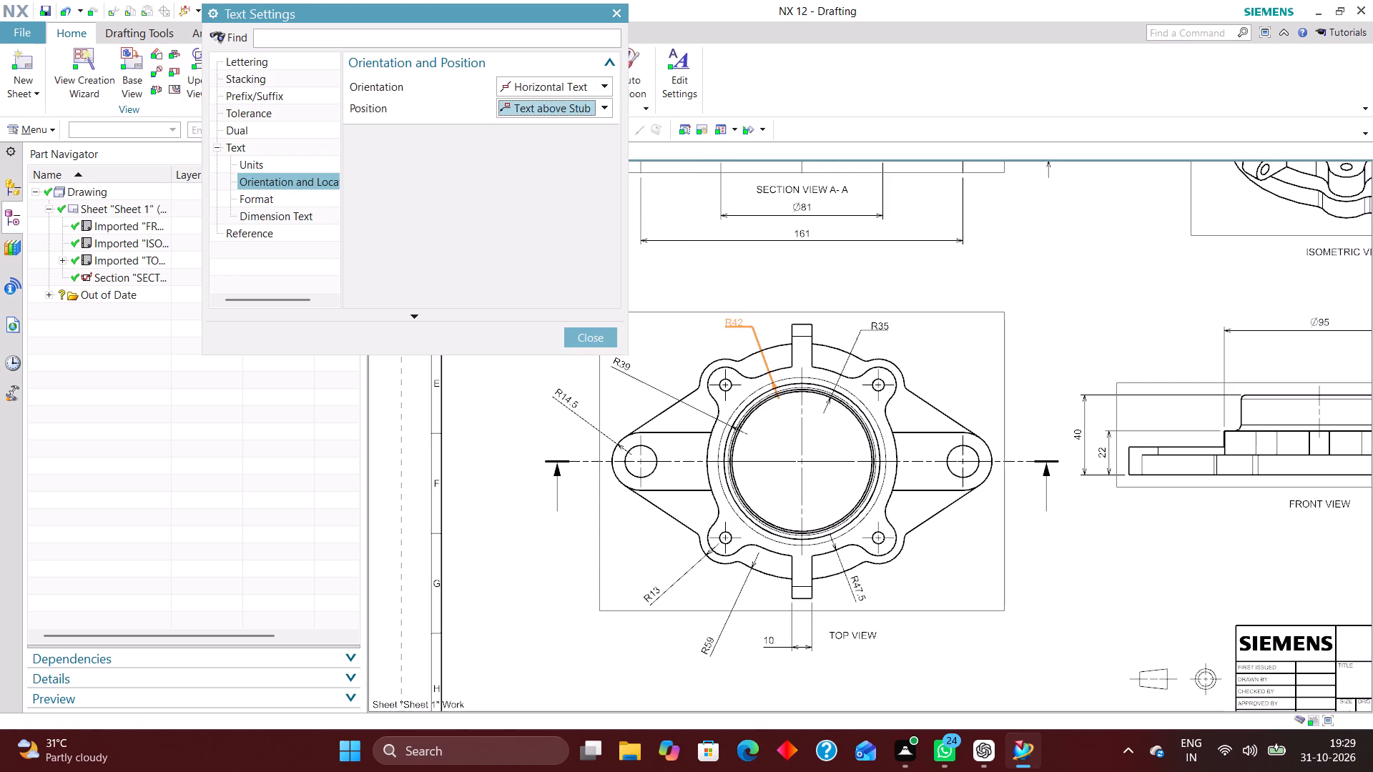
click(596, 327)
Give the R39 dimension Horizontal Text orientation and the Text above Stub position.
double_click(623, 367)
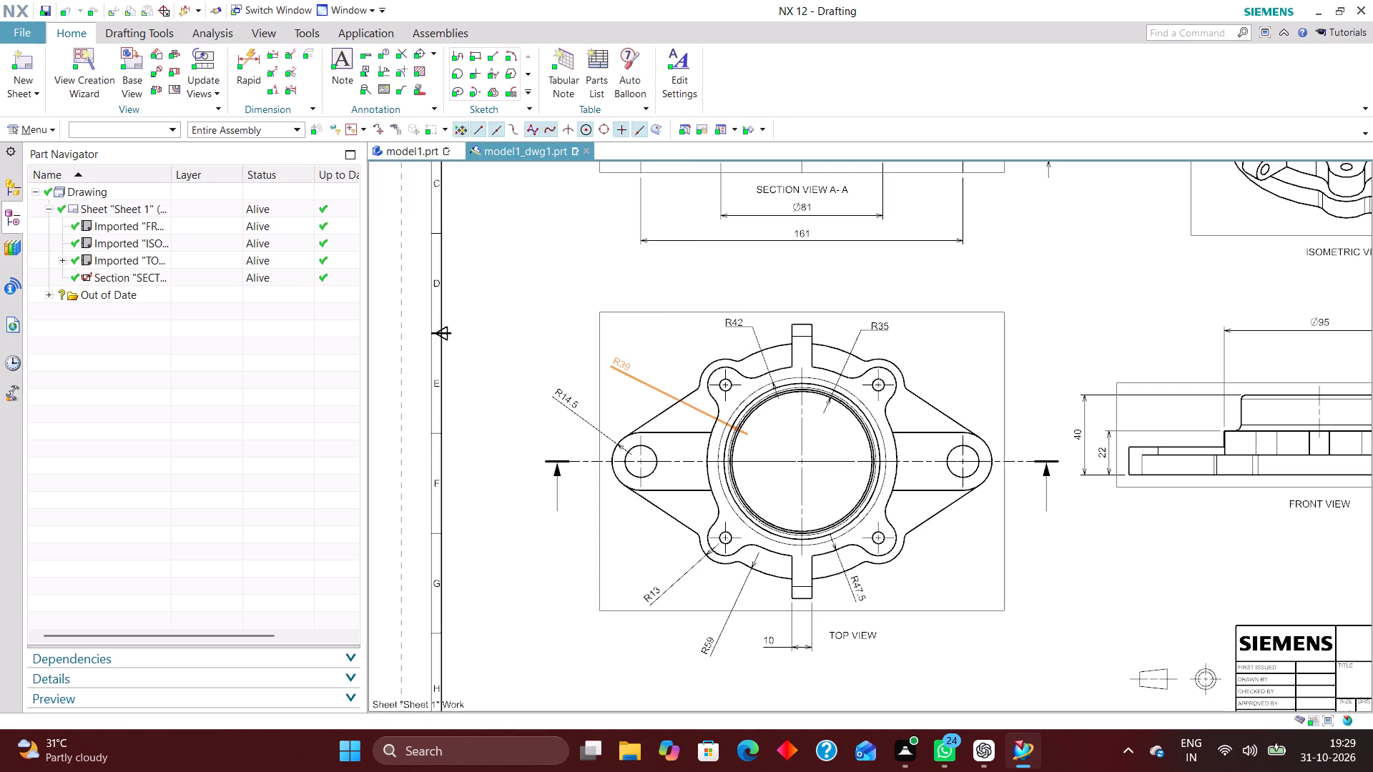
click(558, 400)
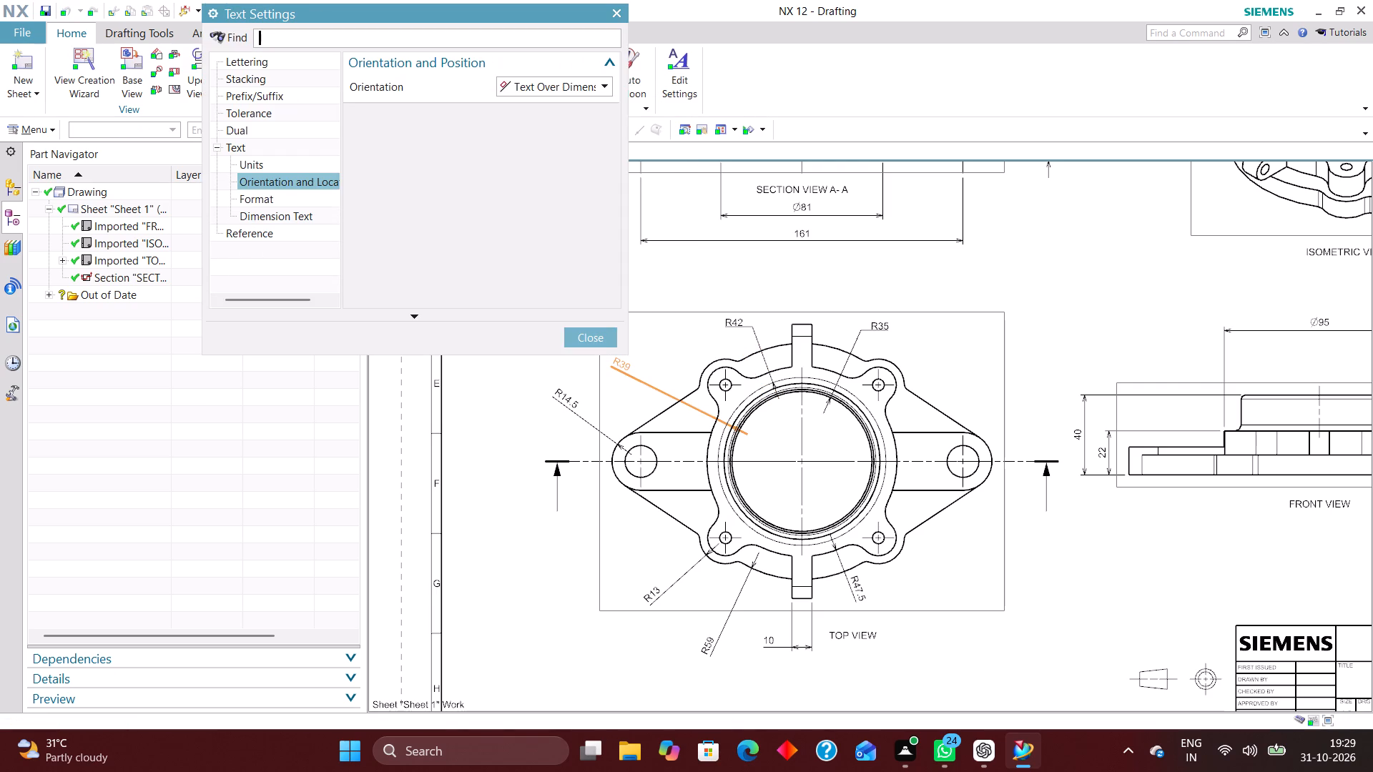
click(571, 83)
click(569, 100)
click(571, 117)
click(571, 141)
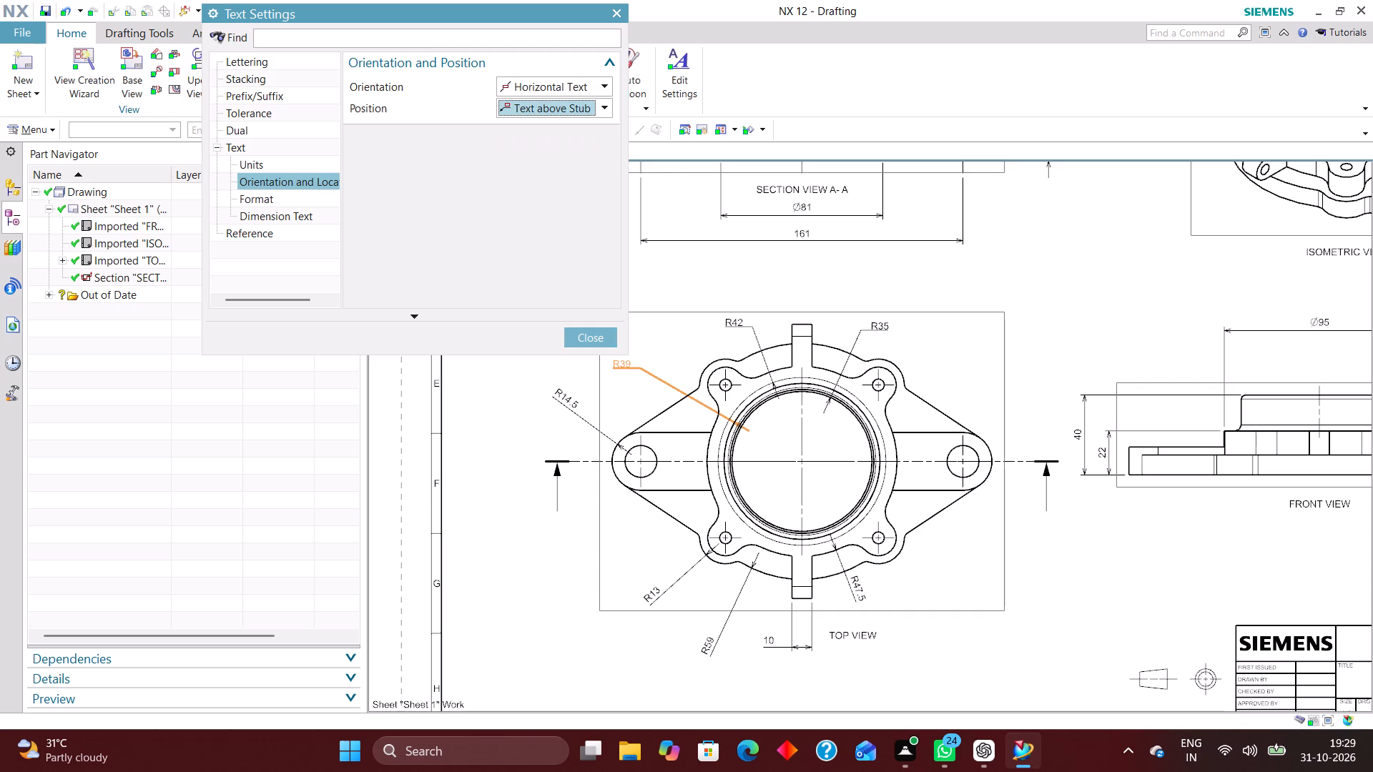
click(595, 339)
Change the R14.5 dimension of the left ear to Horizontal Text, positioned as Text above Stub.
double_click(577, 410)
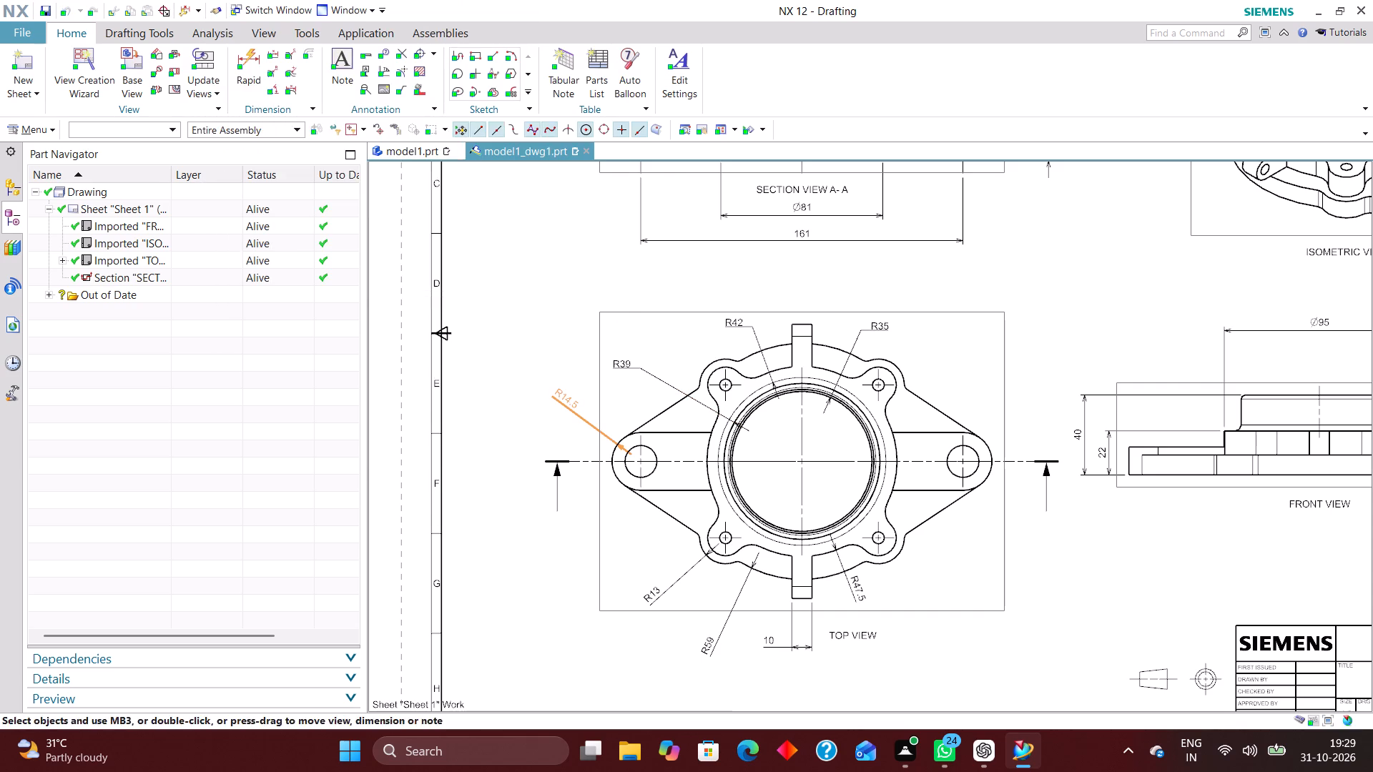
click(541, 453)
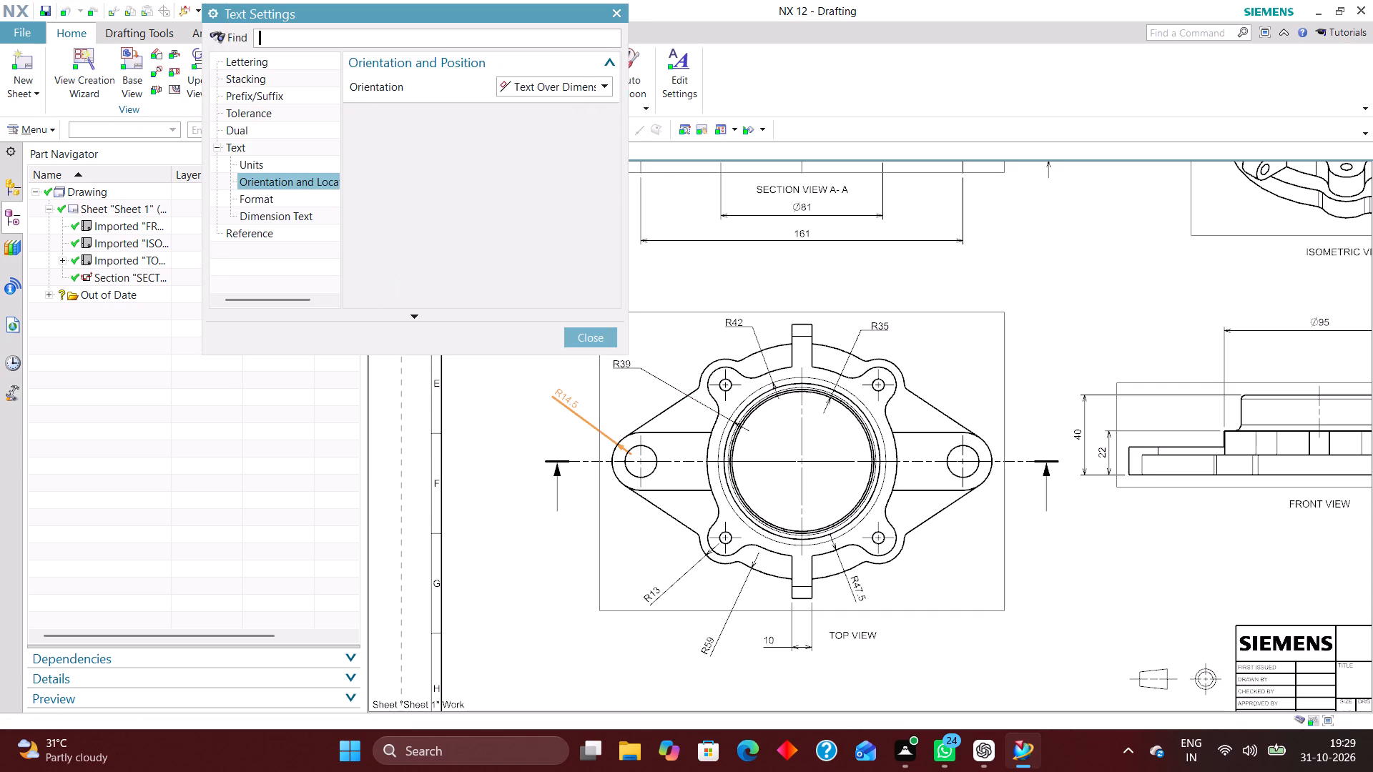
click(600, 84)
click(595, 104)
click(593, 114)
click(584, 145)
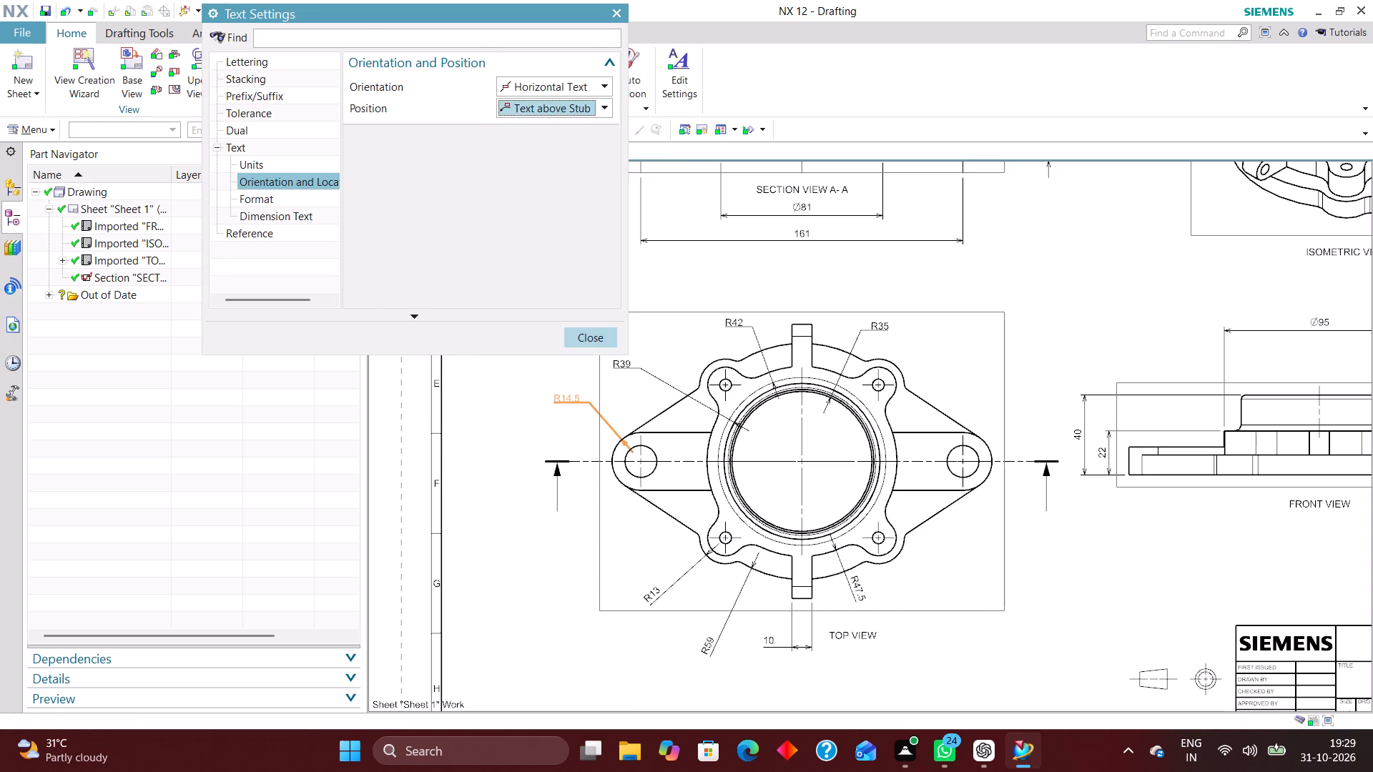
click(593, 335)
click(430, 279)
Shift the R14.5 and R39 dimensions in the top view slightly down and further outward from the part.
scroll(572, 415, up, 3)
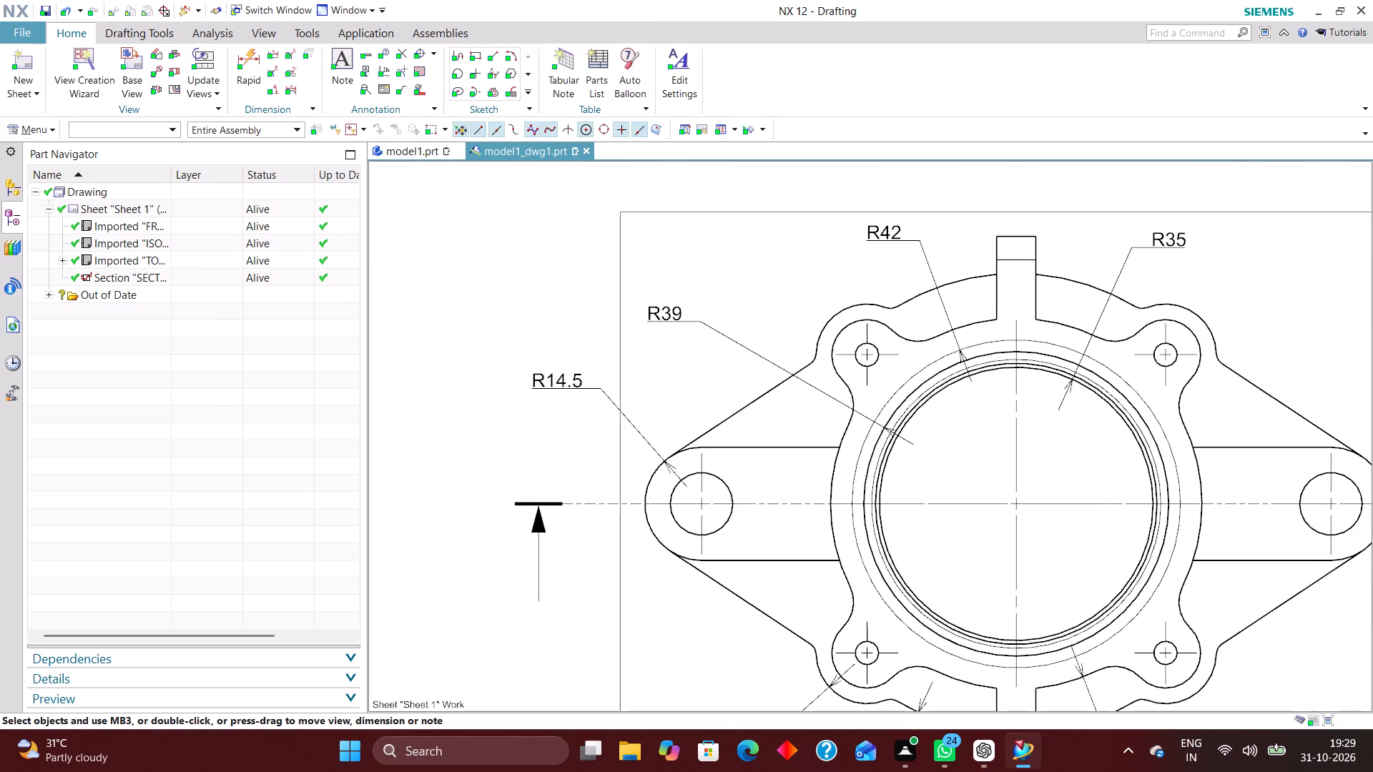
drag(574, 385, 519, 432)
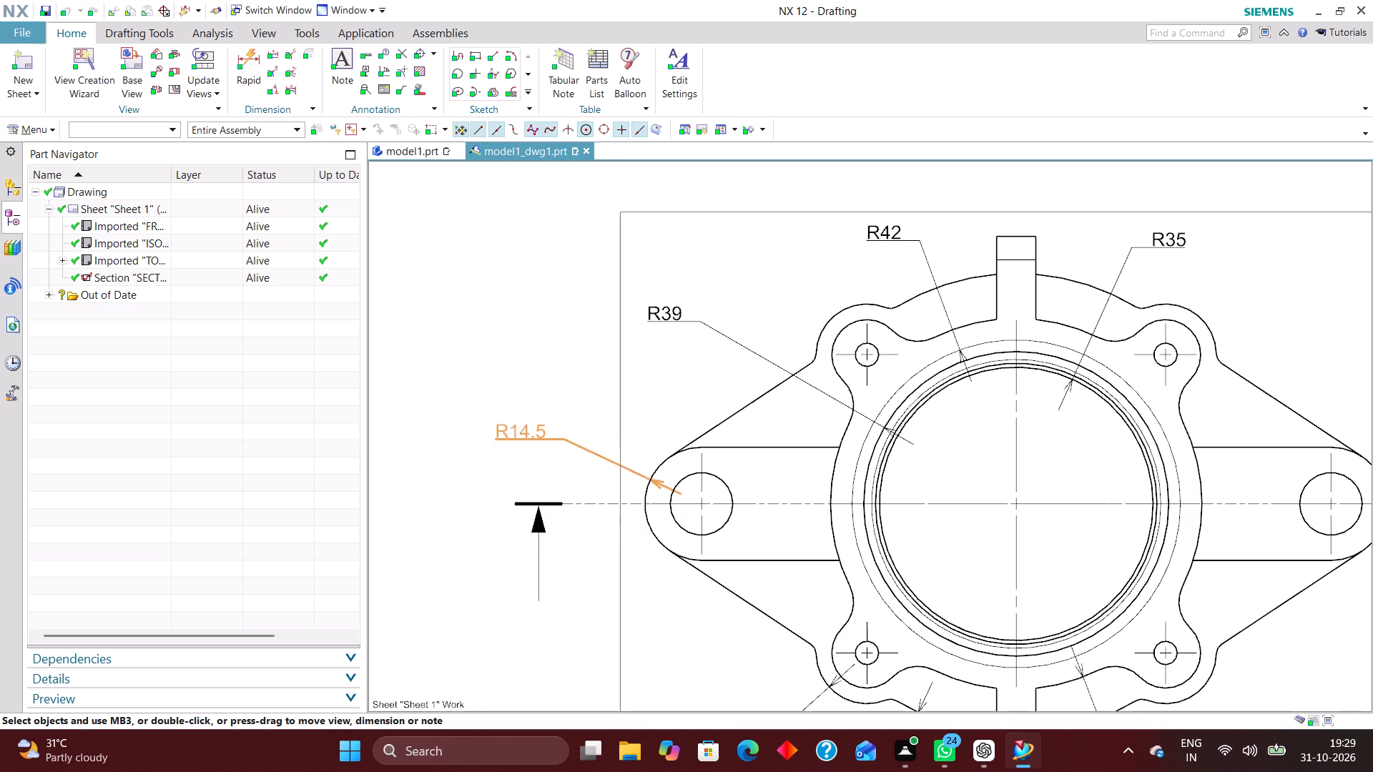
drag(519, 432, 518, 433)
drag(686, 318, 643, 342)
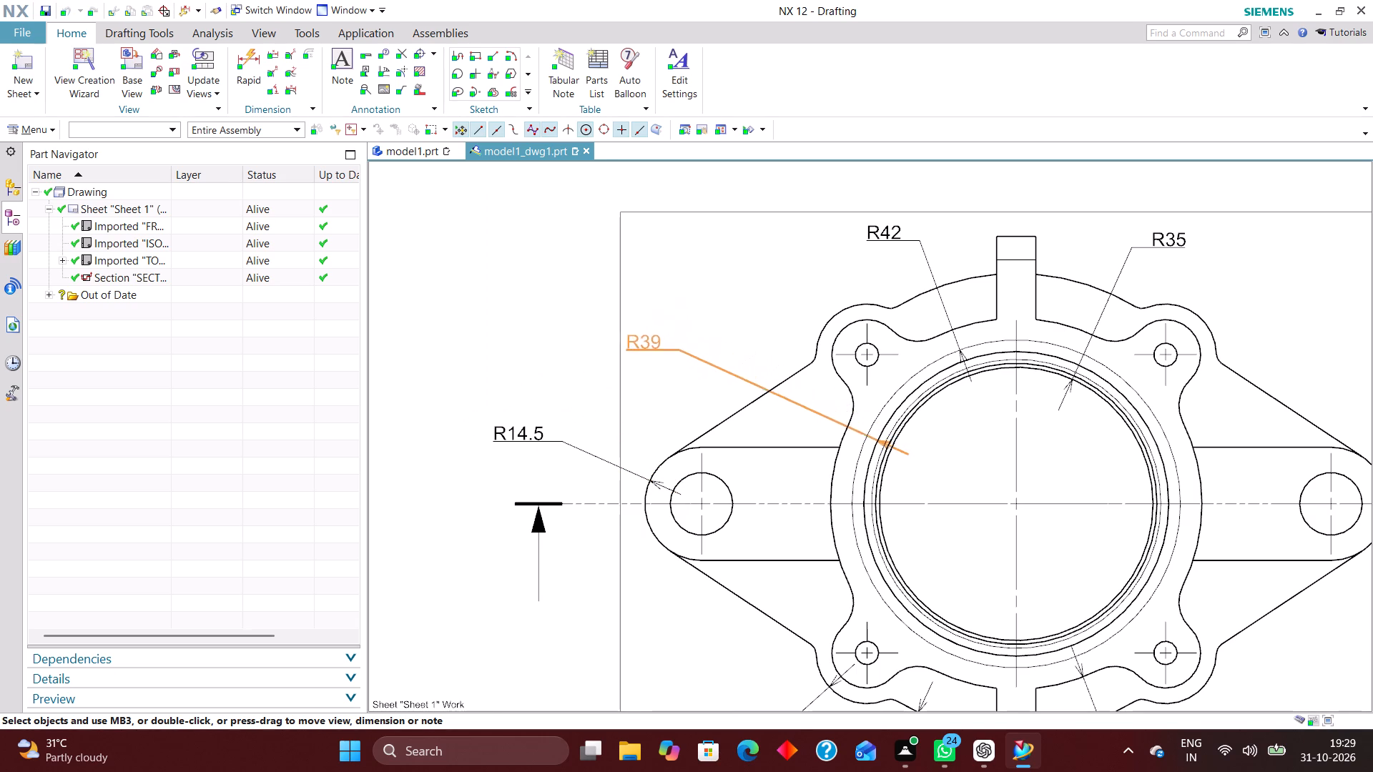
Nudge the R39 dimension slightly up and move the R42 dimension up and further outward from the part in the top view.
drag(643, 342, 652, 334)
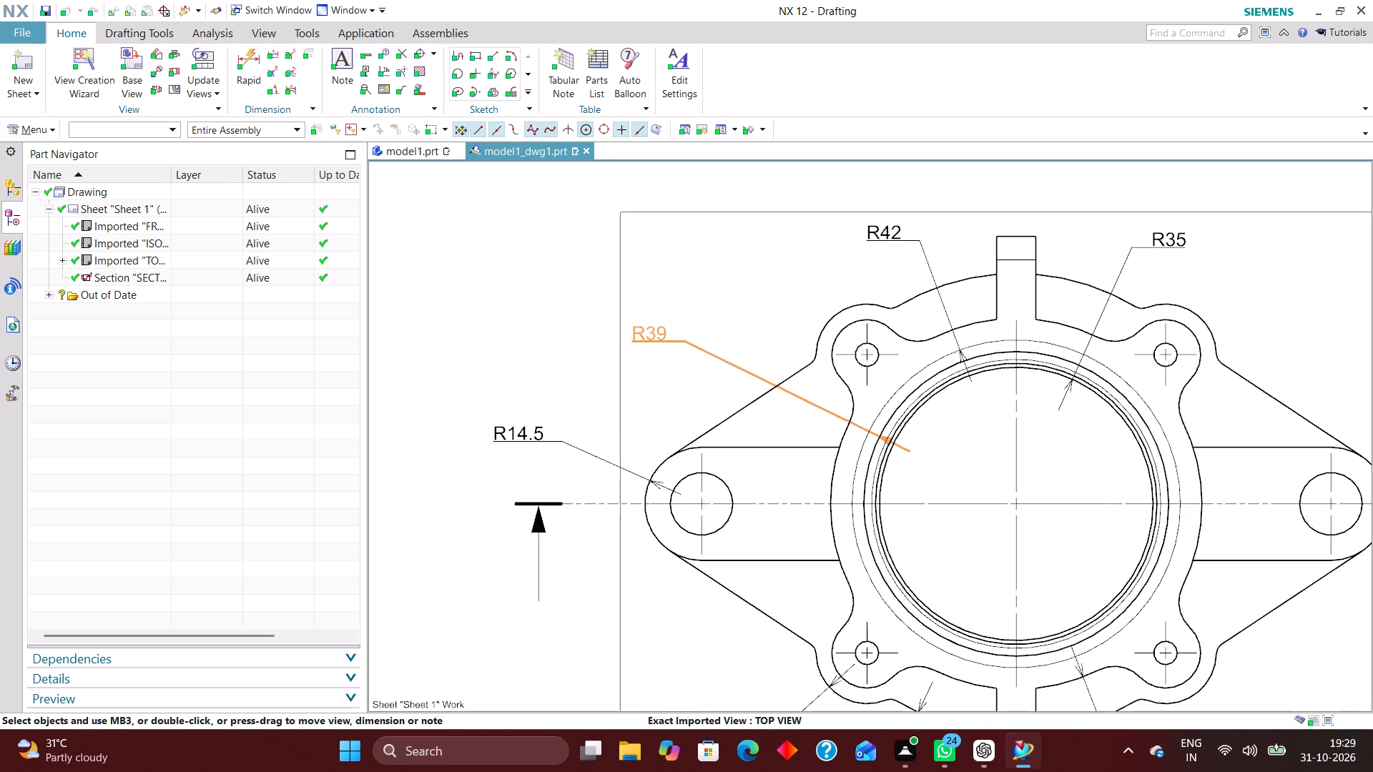
drag(652, 334, 654, 335)
scroll(895, 407, down, 3)
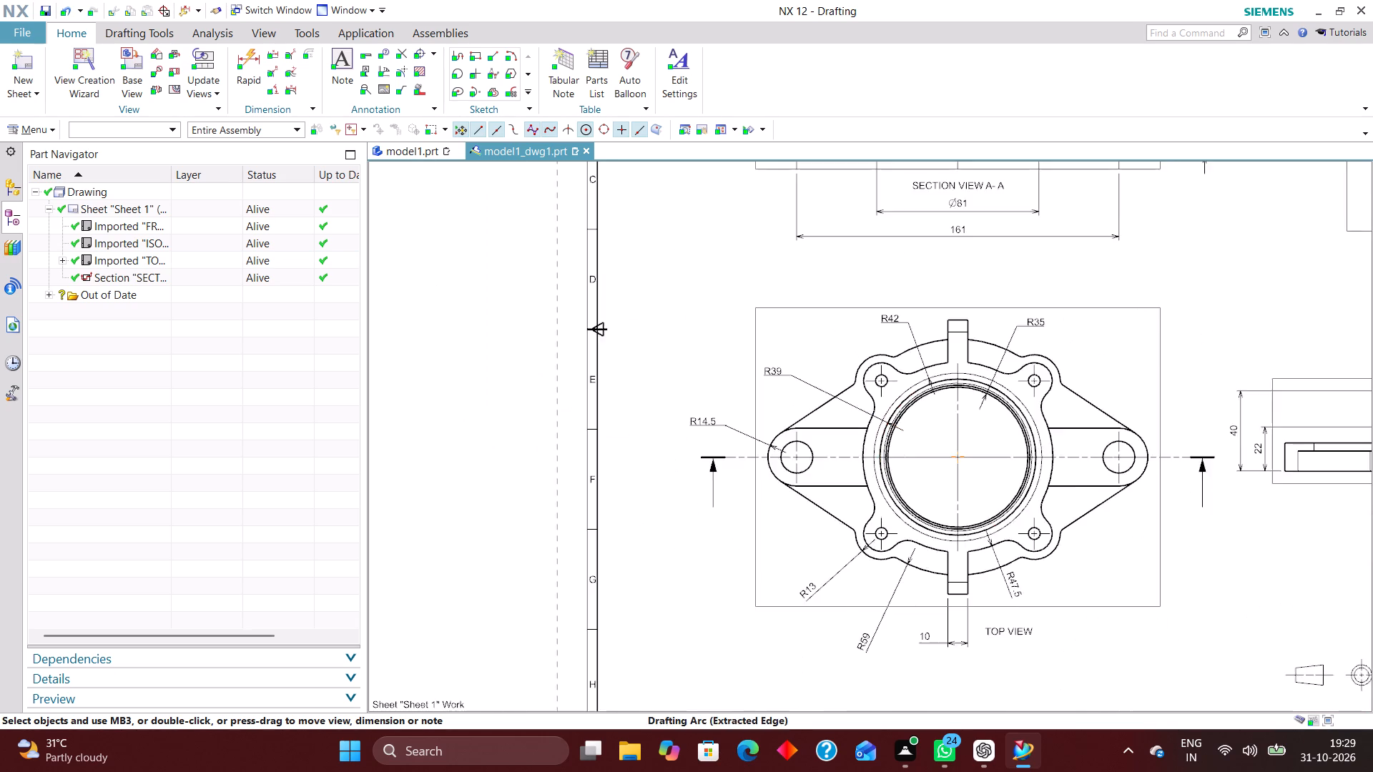
scroll(900, 346, up, 3)
drag(885, 289, 754, 234)
Set the arrowheads of the R42 and R39 dimensions to Out so they point at their arcs from outside.
double_click(759, 233)
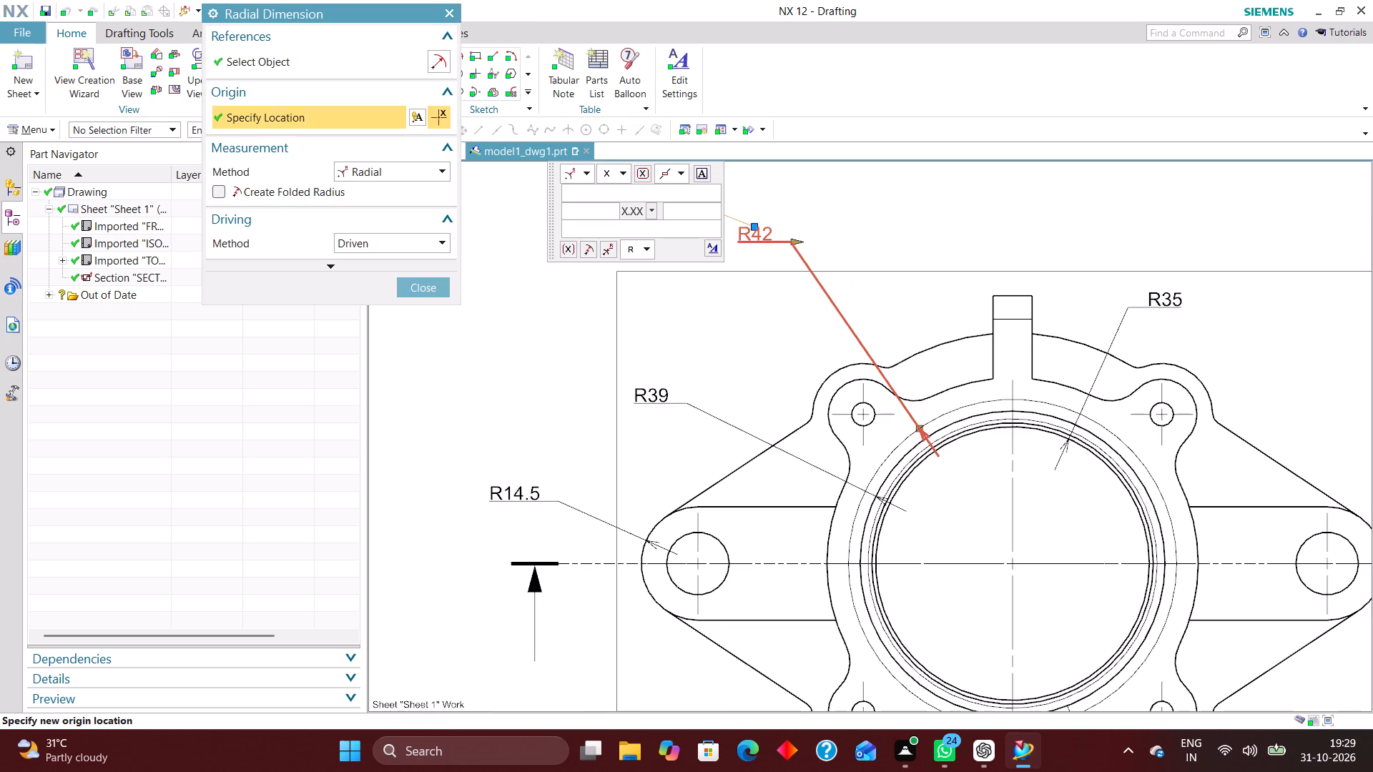
click(921, 426)
click(1068, 427)
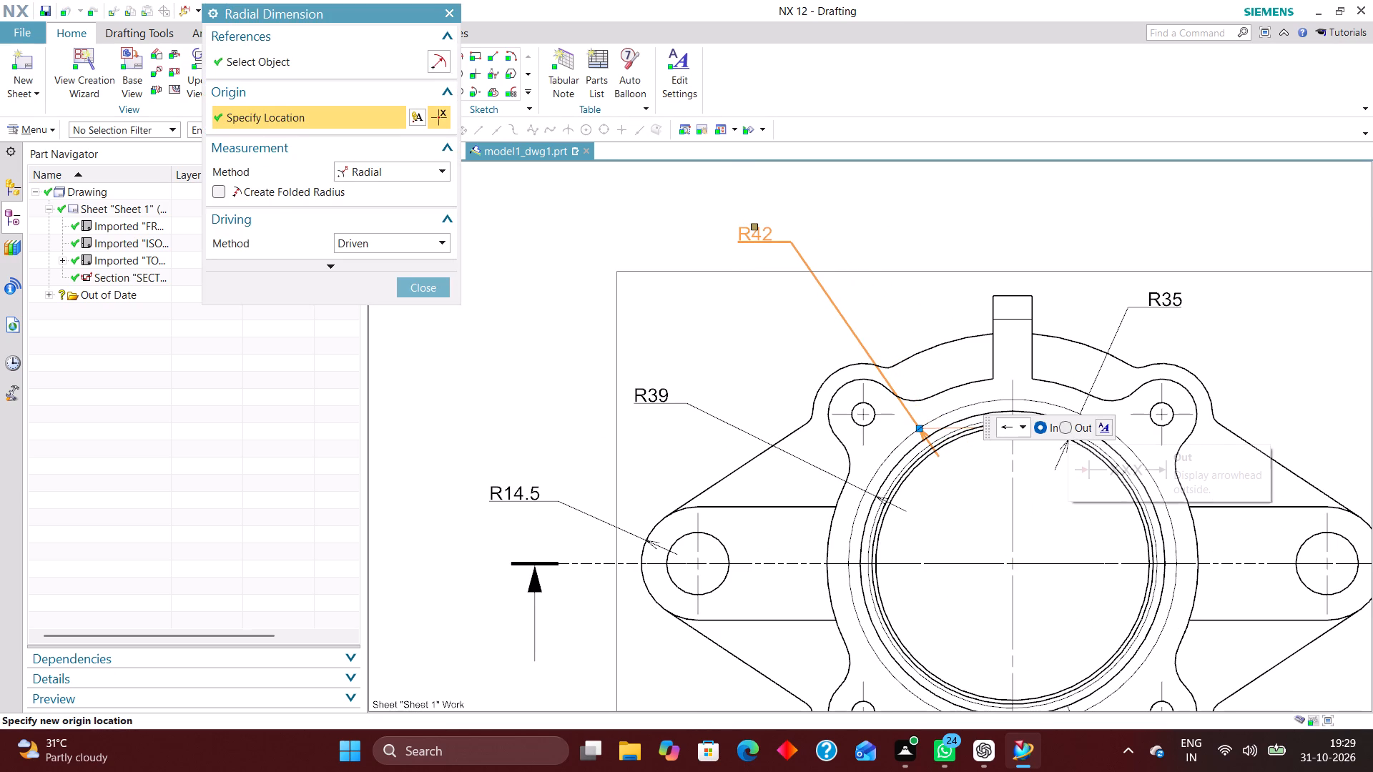
click(431, 288)
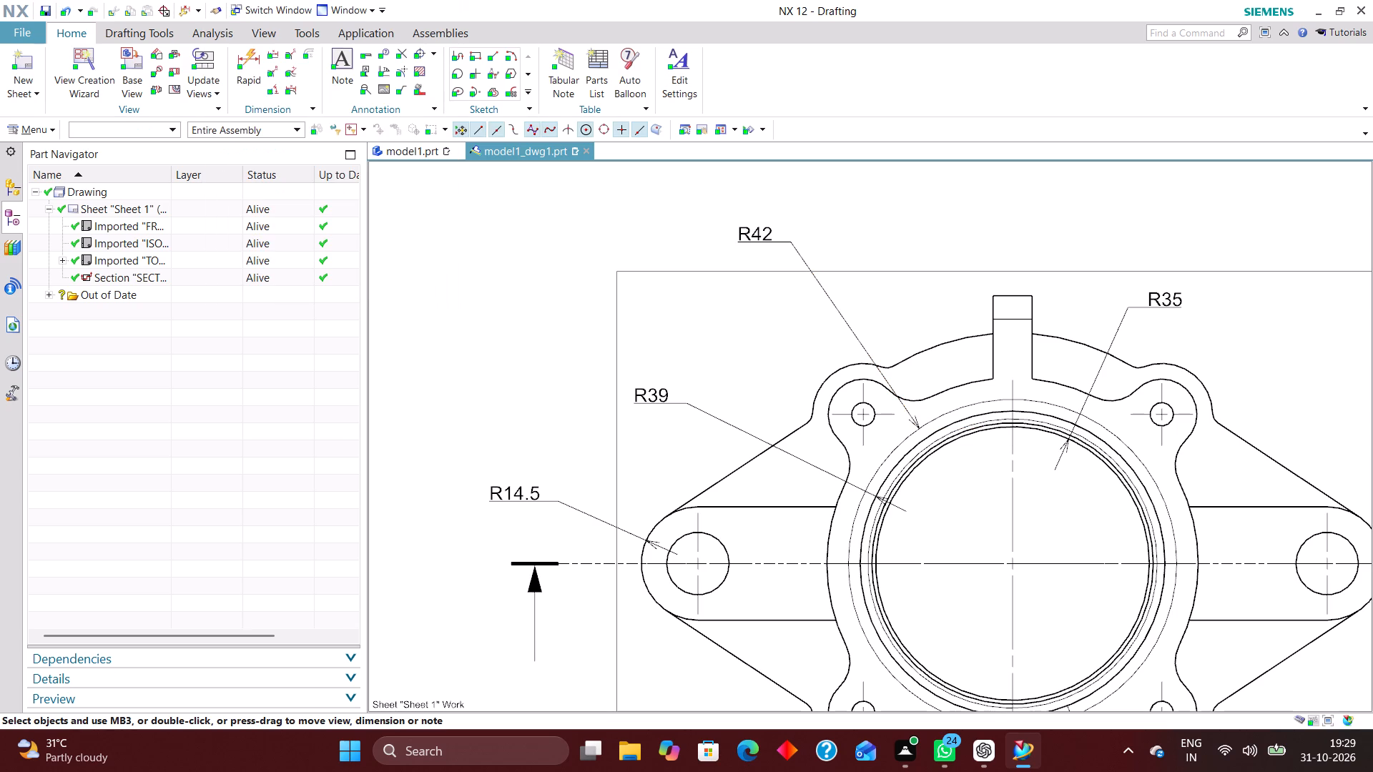
scroll(924, 536, up, 1)
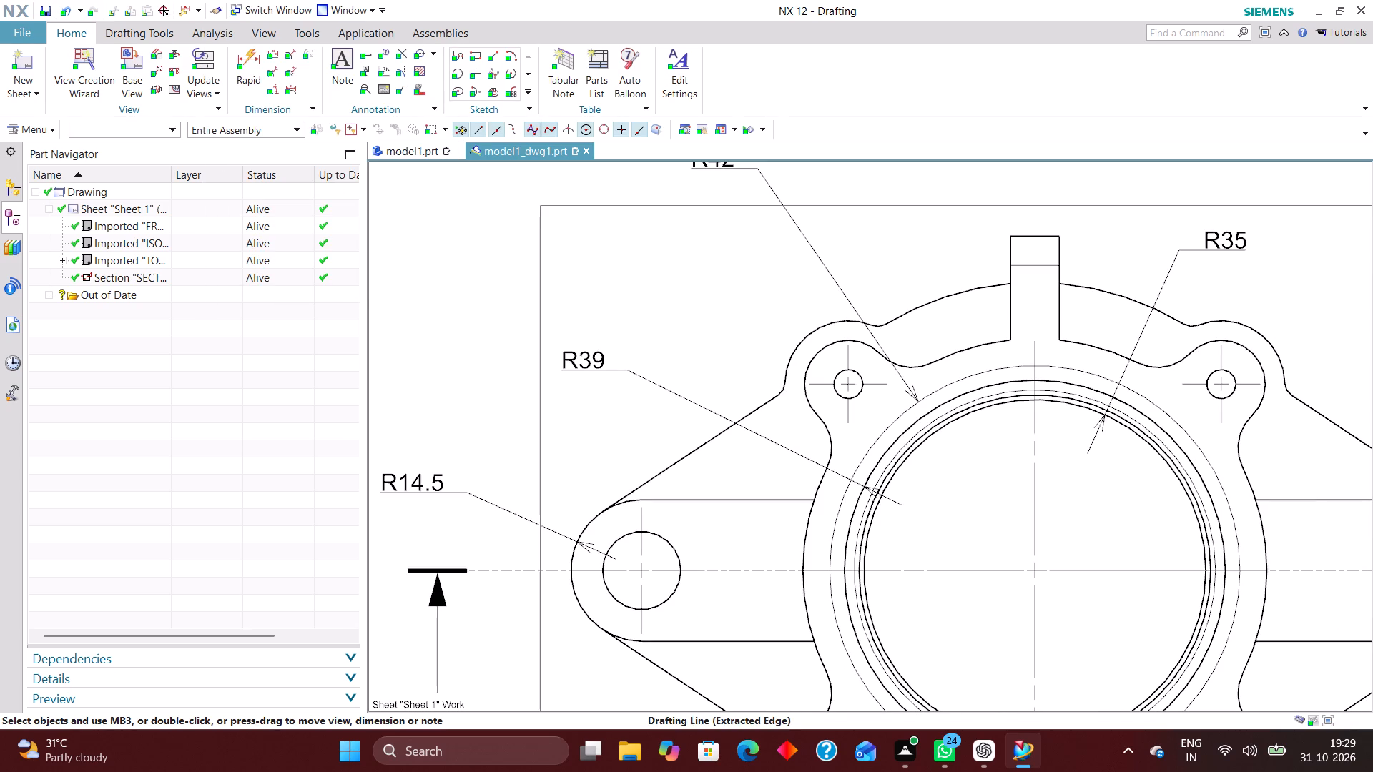
double_click(755, 435)
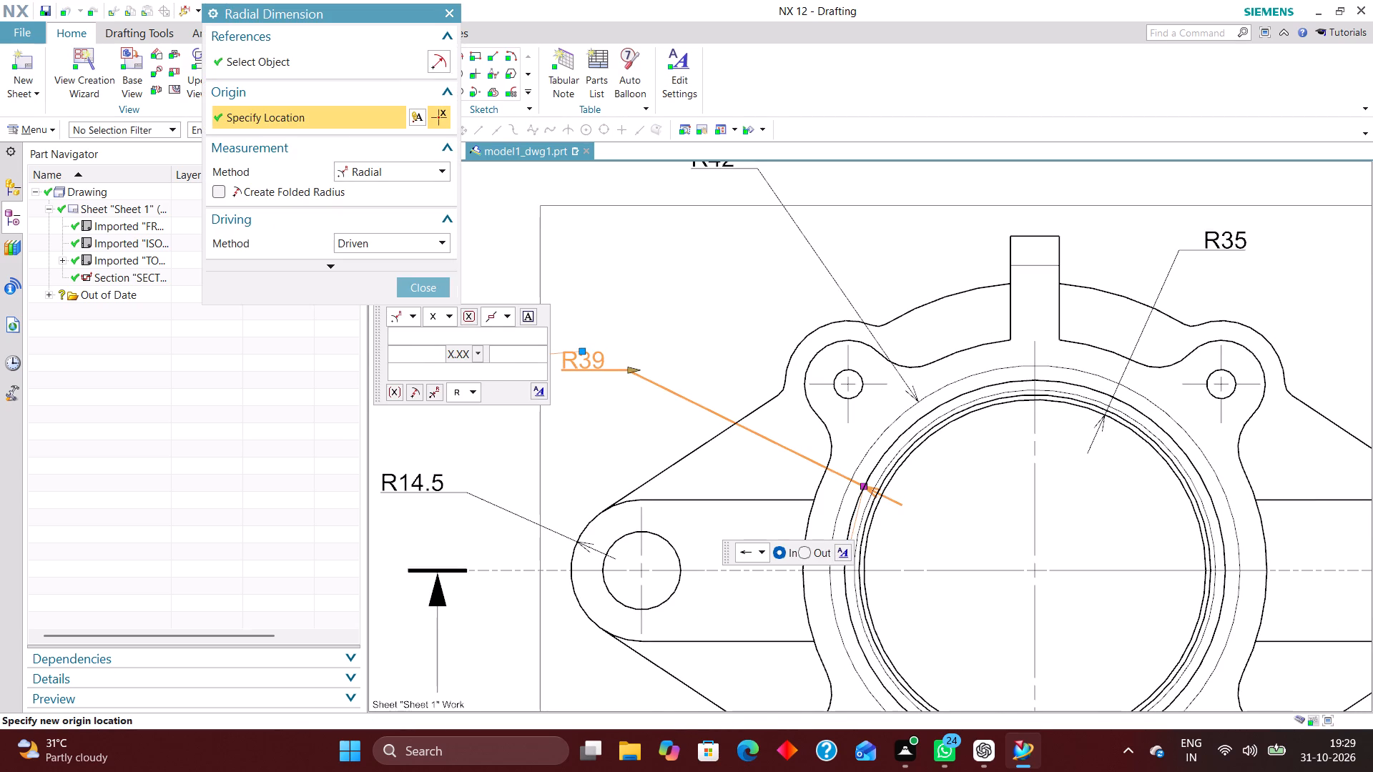
click(865, 488)
click(809, 550)
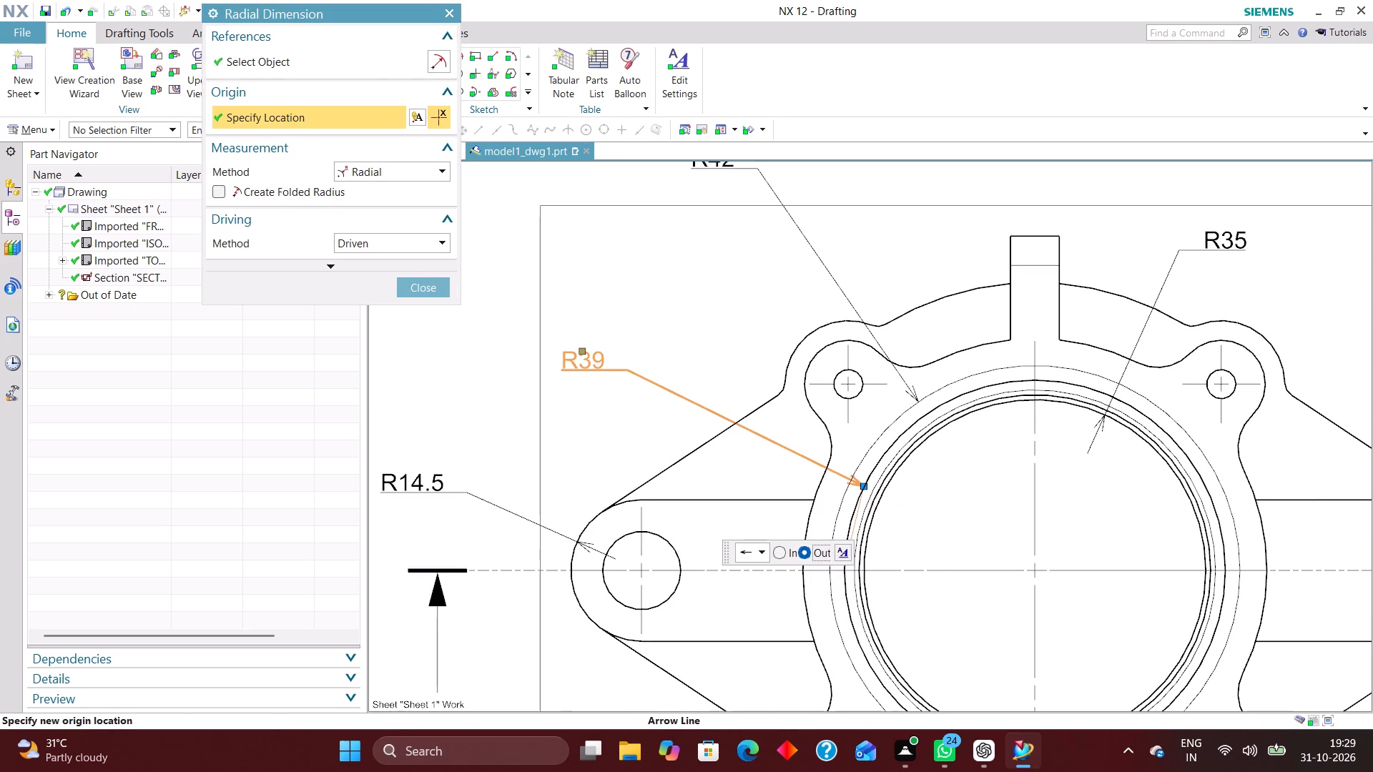
click(429, 285)
Apply Radius to Center to the R35 dimension so its leader runs to the bore's centre.
scroll(646, 322, down, 2)
scroll(969, 404, up, 3)
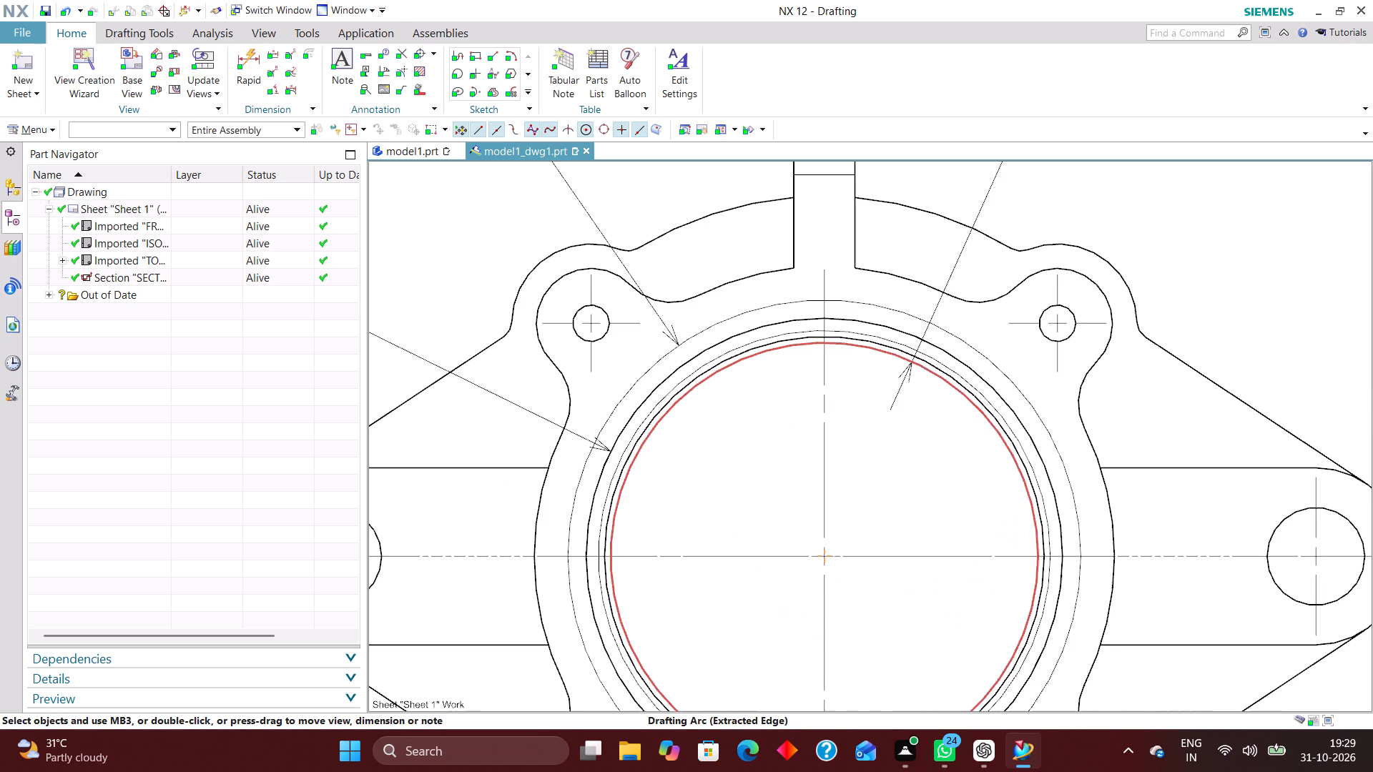
scroll(895, 459, down, 2)
double_click(938, 327)
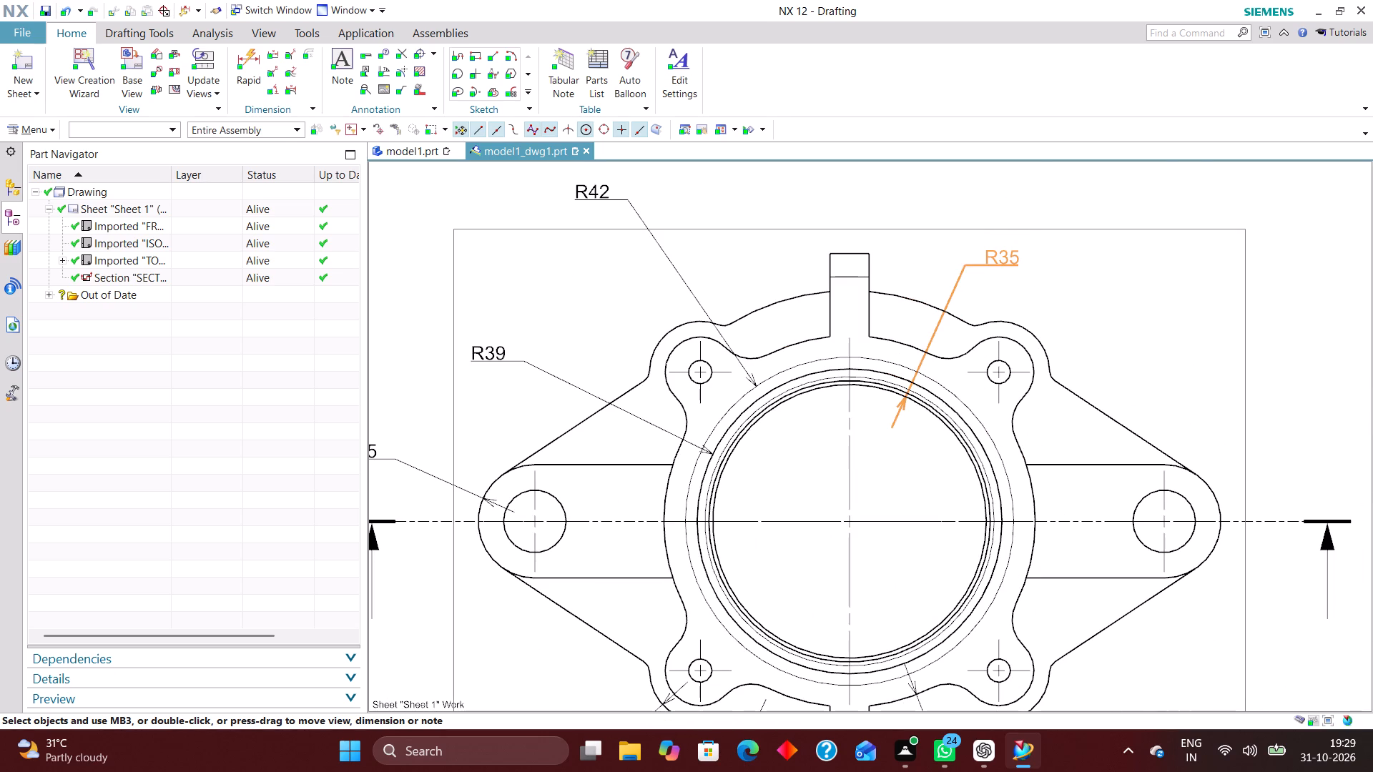
click(1109, 247)
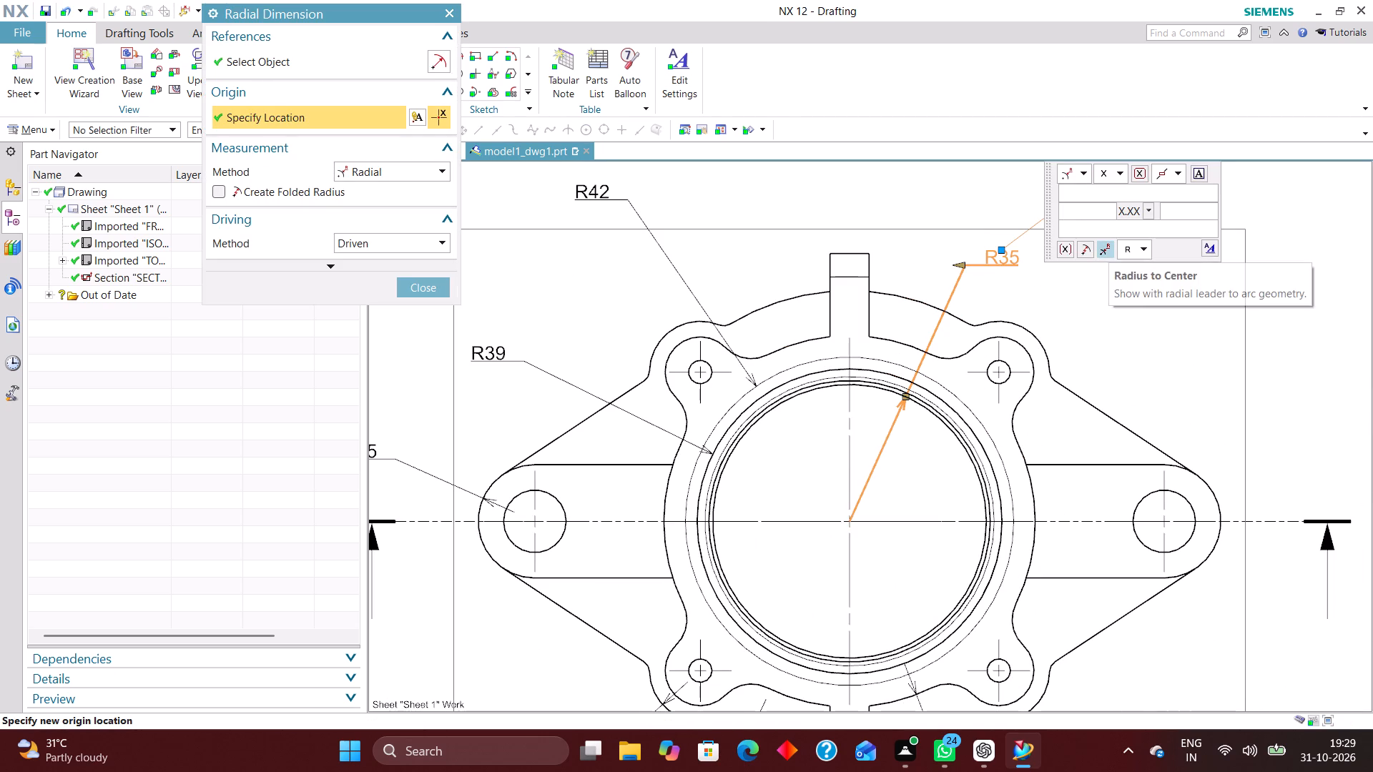
click(435, 284)
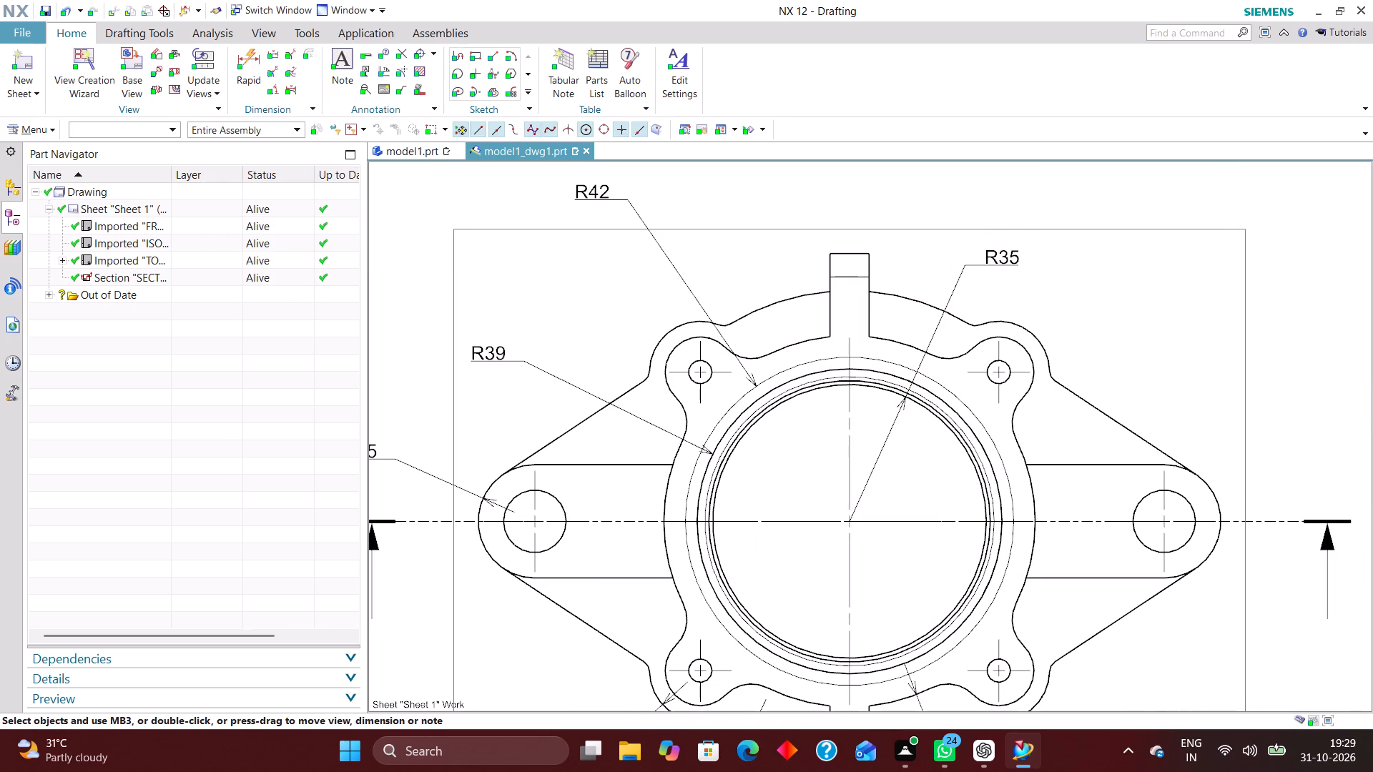
Give the R47.5 dimension Horizontal Text orientation and the Text above Stub position.
scroll(988, 312, down, 2)
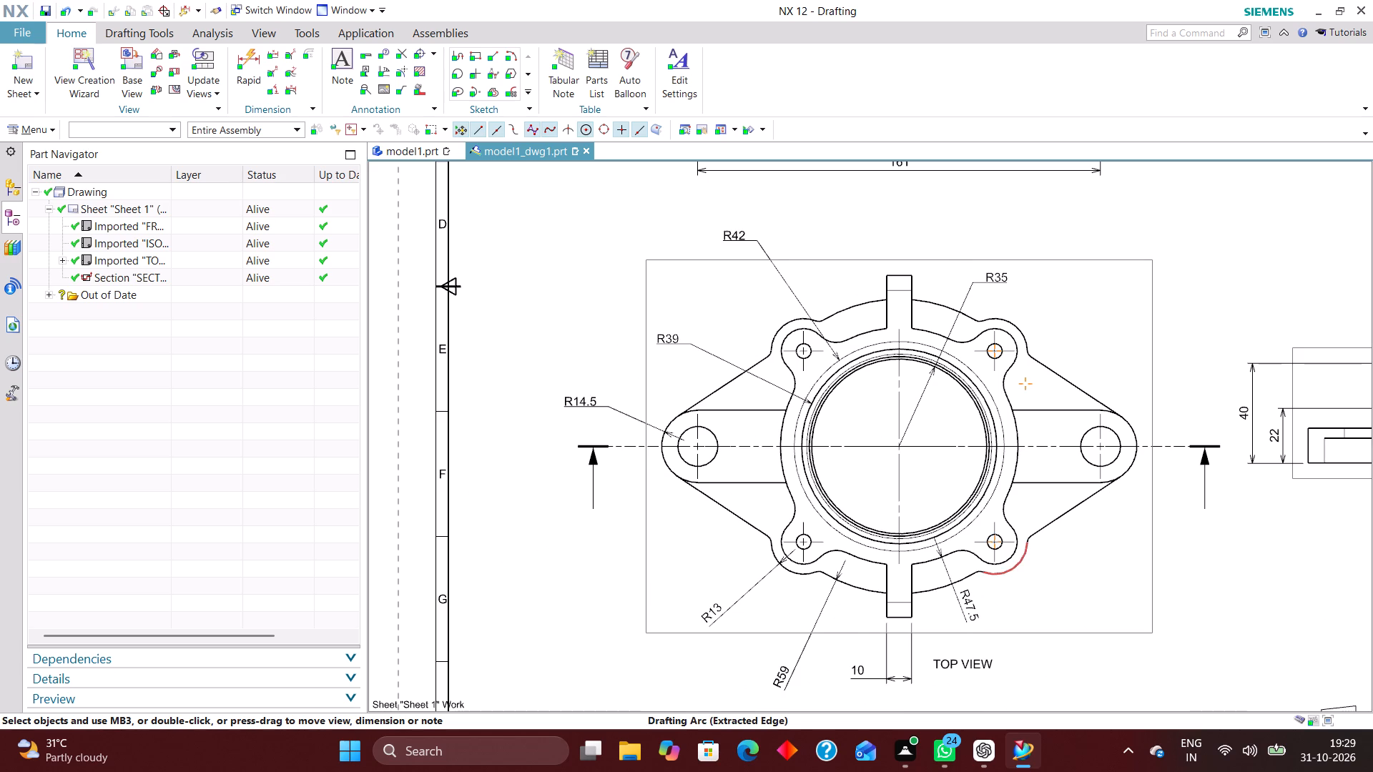
scroll(990, 572, up, 1)
scroll(942, 426, down, 1)
scroll(960, 562, up, 3)
scroll(1006, 524, down, 2)
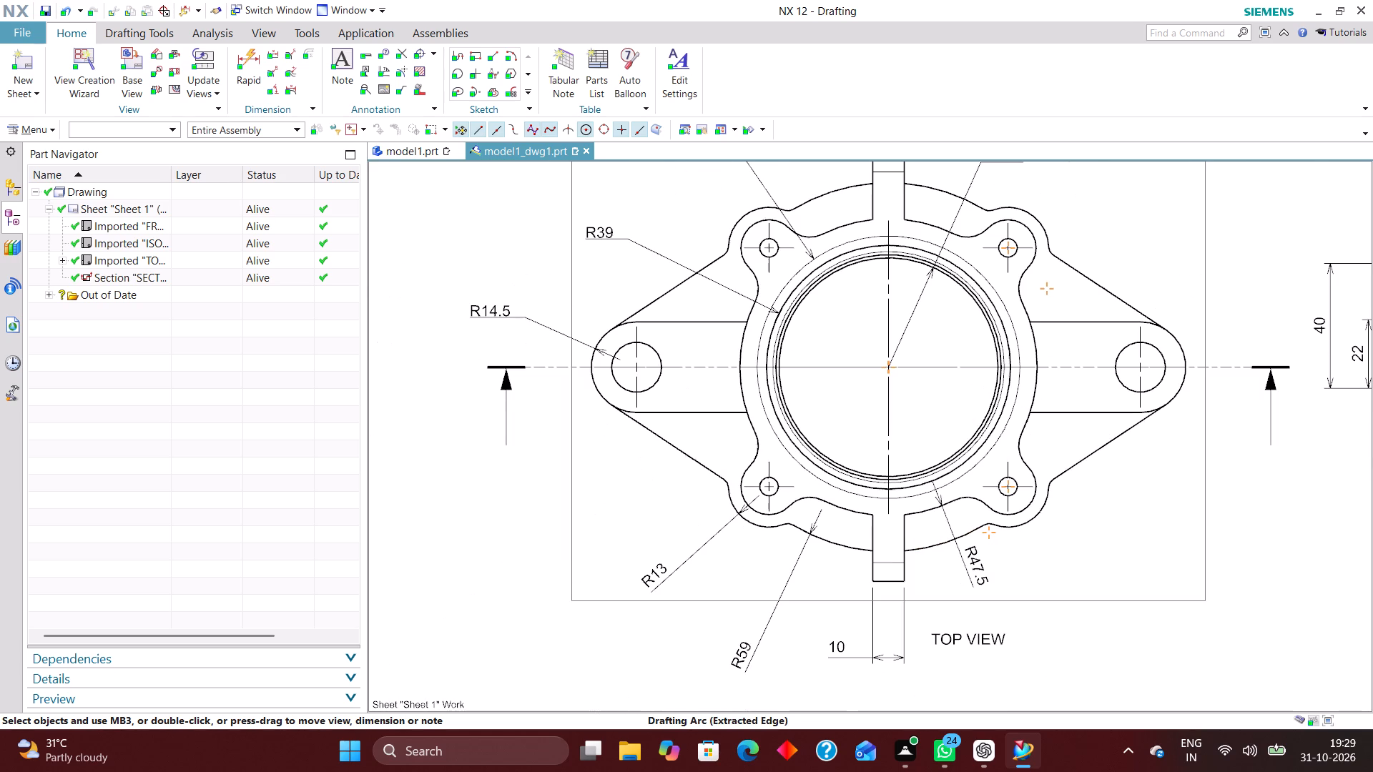
double_click(983, 573)
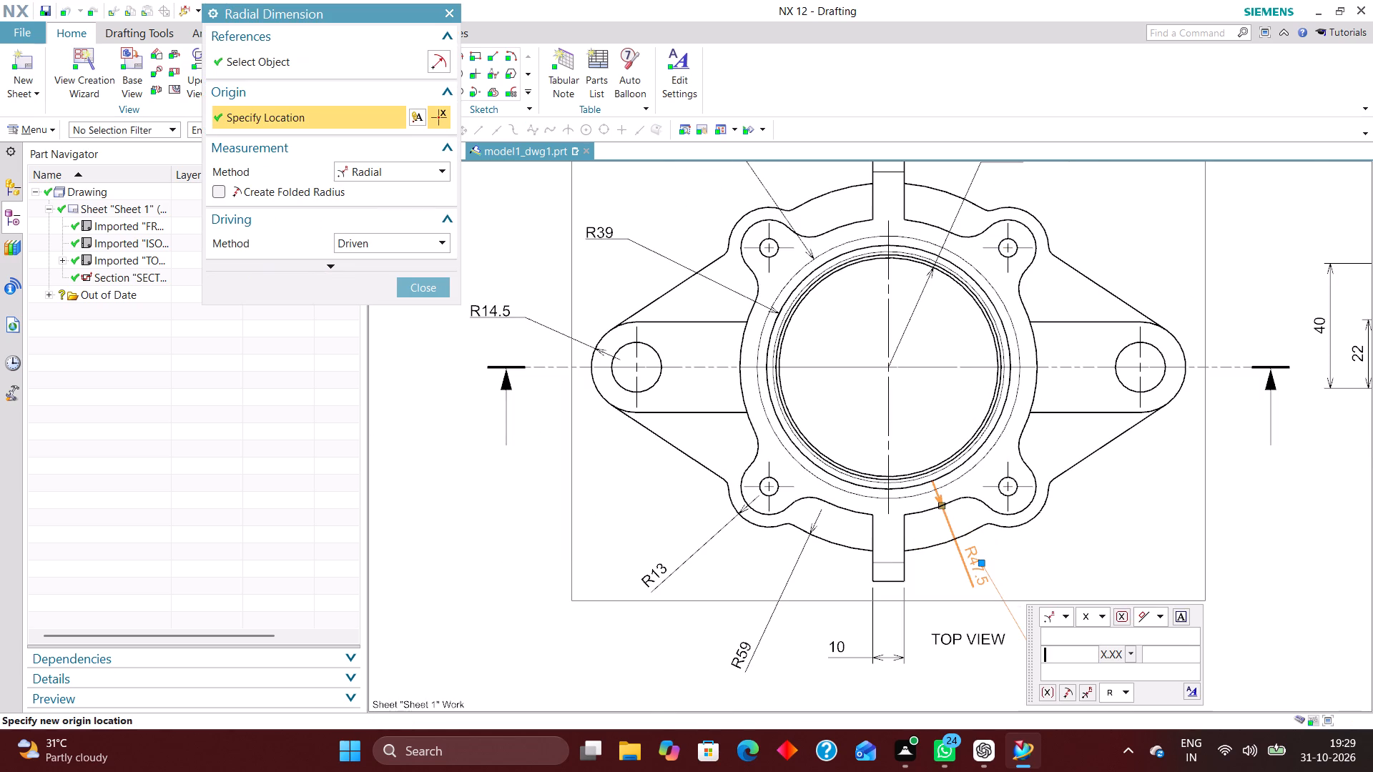
click(1195, 693)
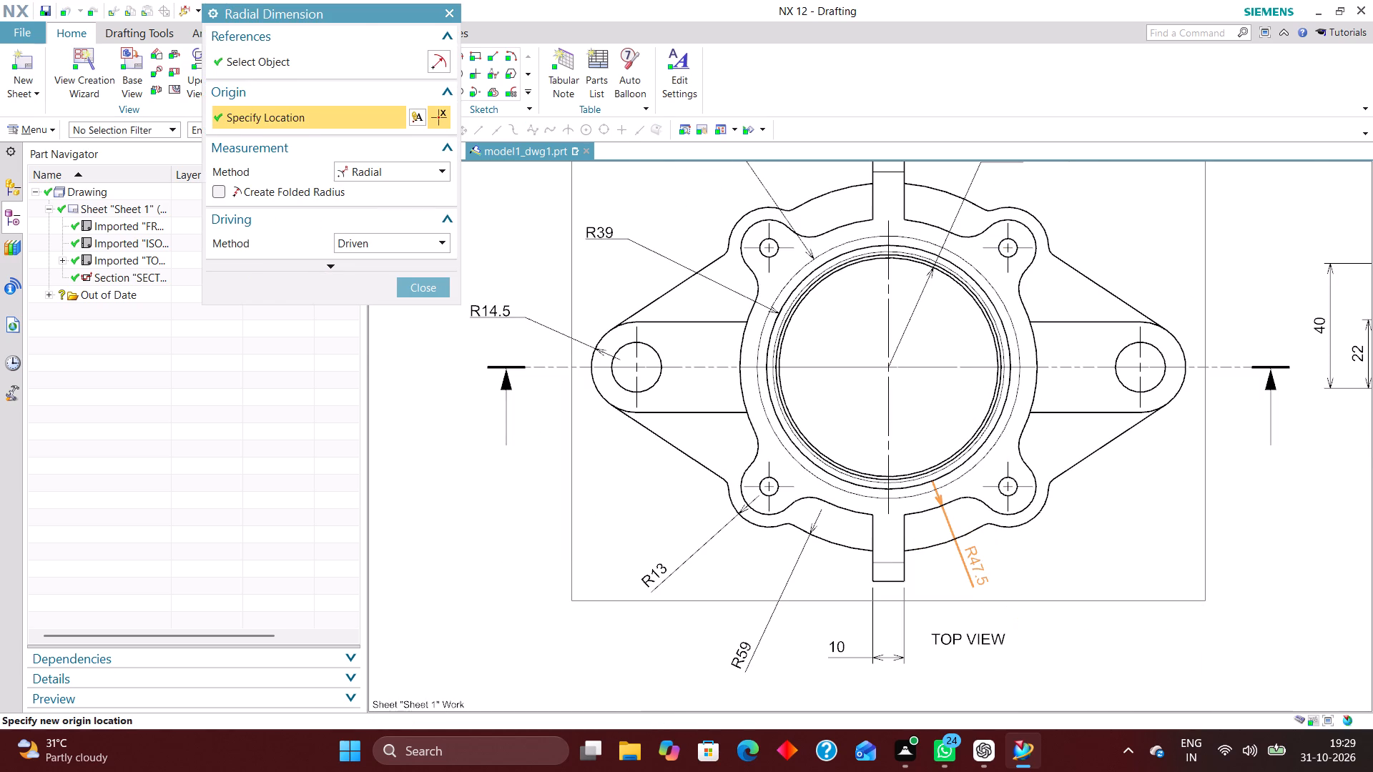
click(572, 84)
click(570, 102)
click(583, 117)
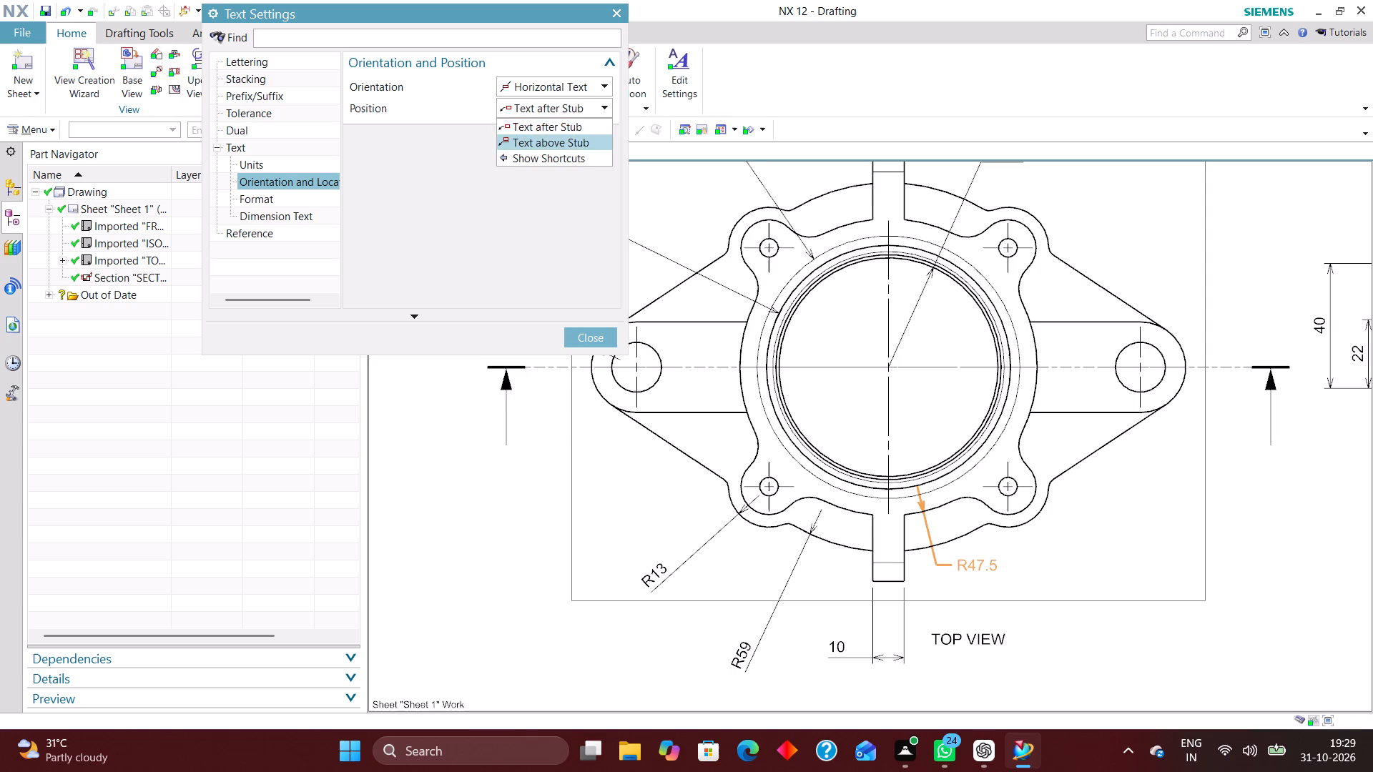
click(582, 140)
click(591, 337)
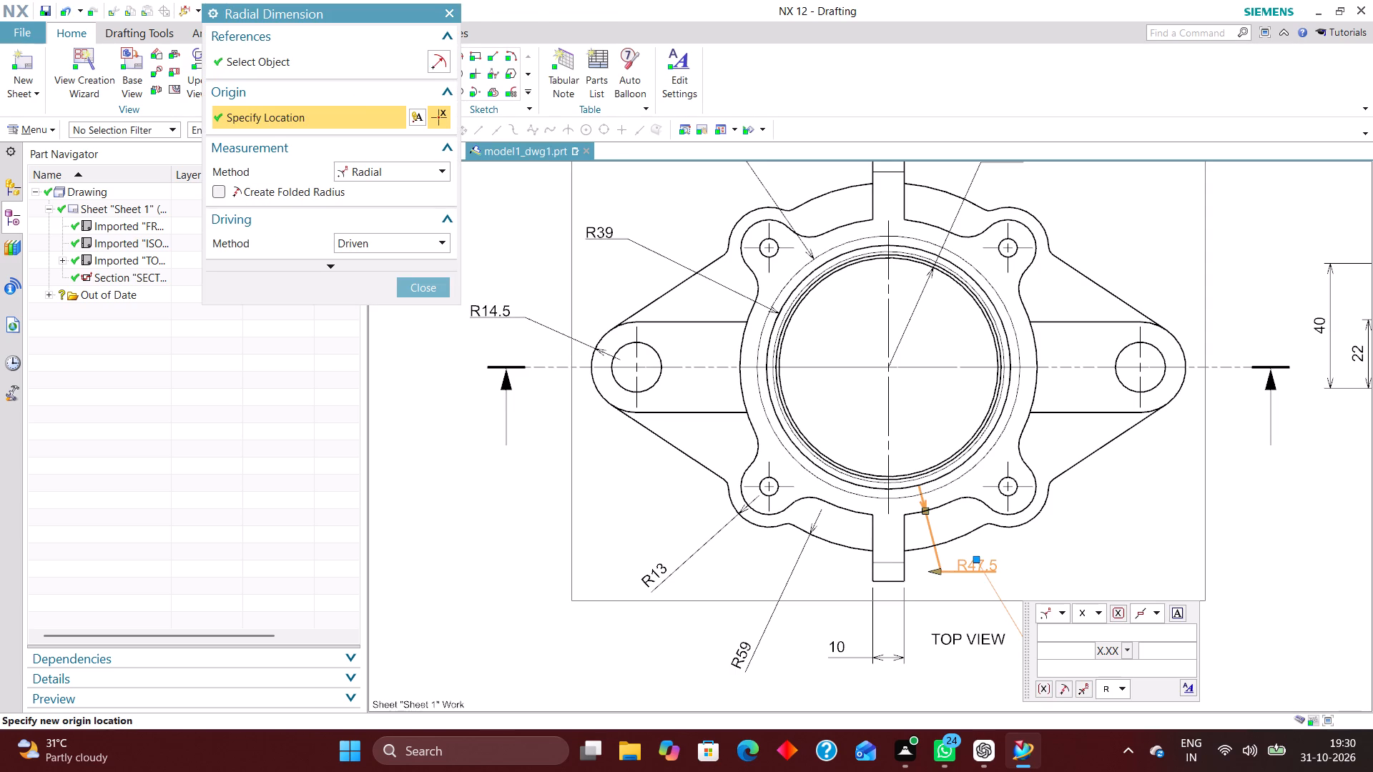
click(430, 289)
Move the R47.5 dimension text down and outward, to the right of the lower tab in the top view.
drag(959, 568, 1063, 578)
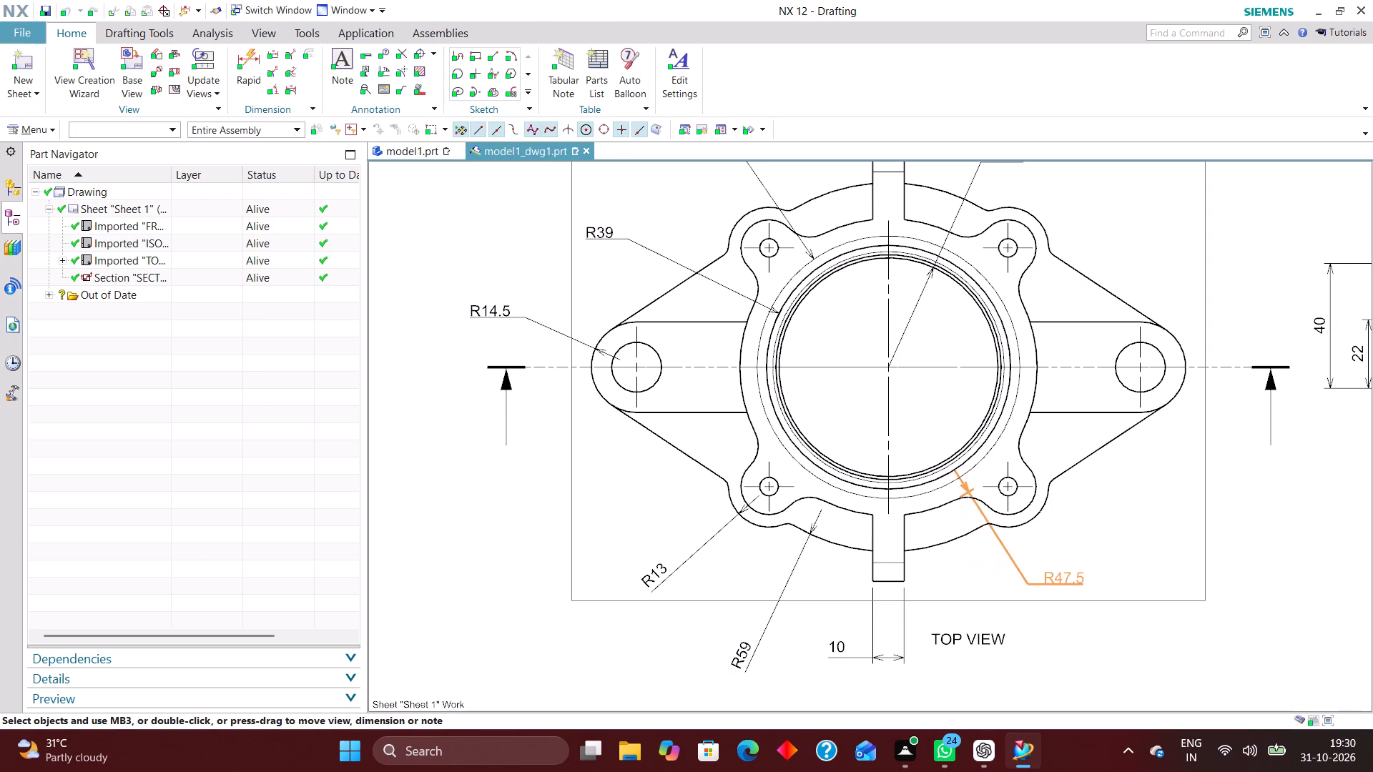
drag(1063, 578, 955, 269)
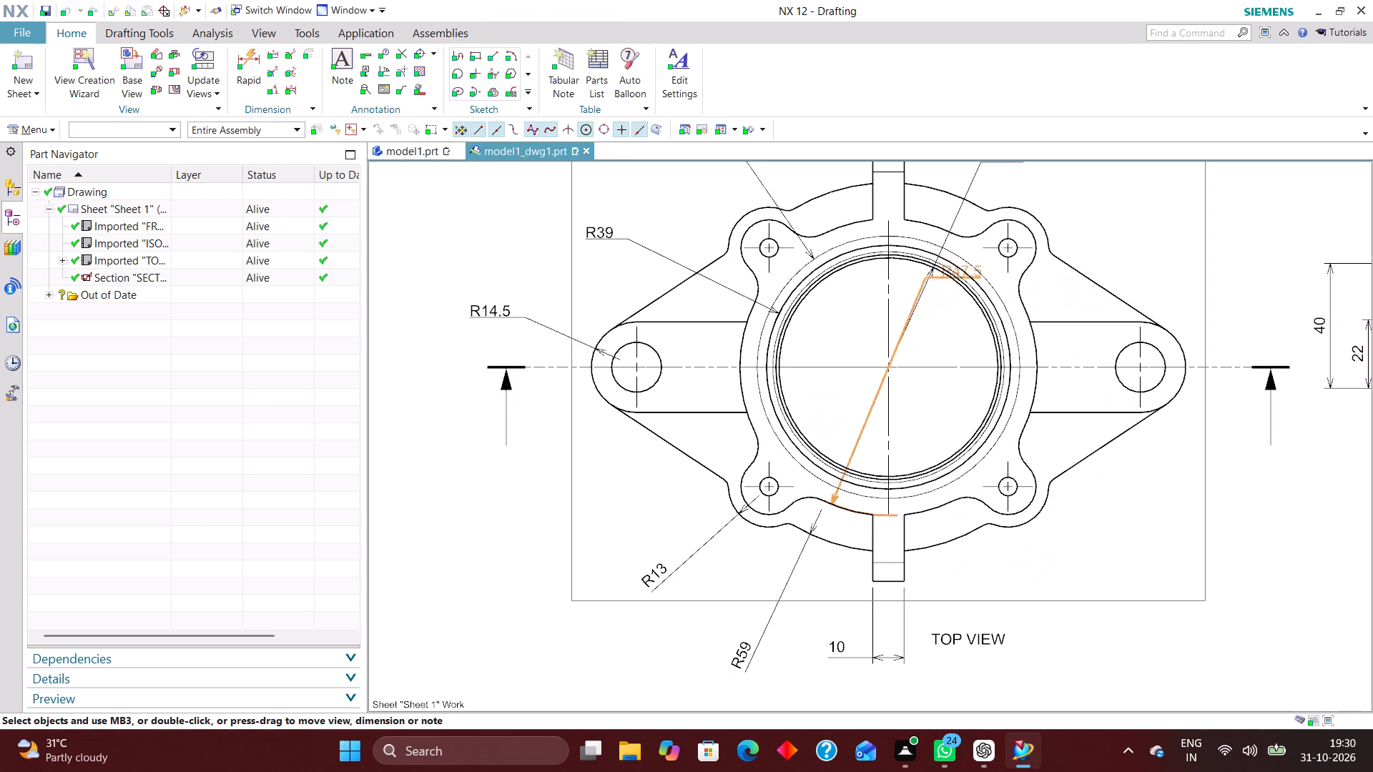
drag(955, 269, 995, 565)
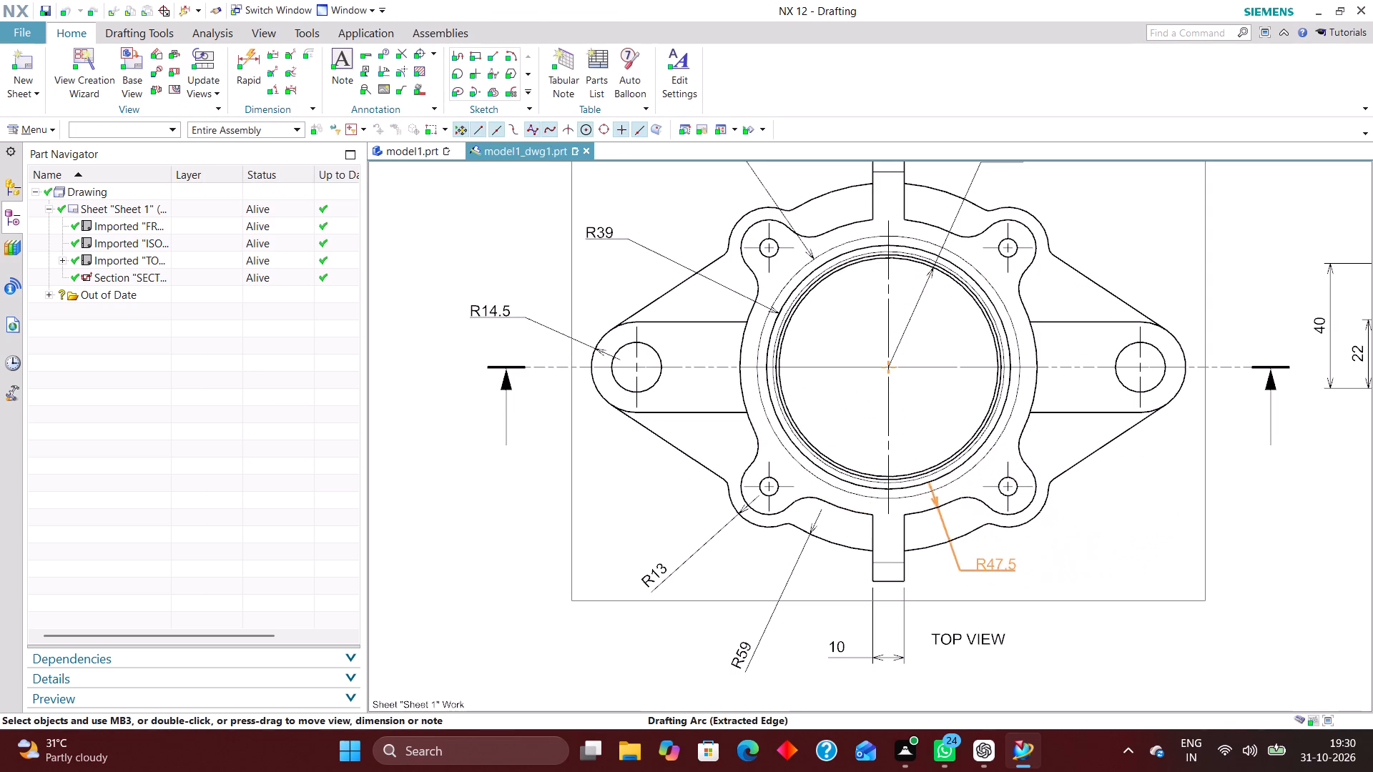
drag(995, 565, 1012, 587)
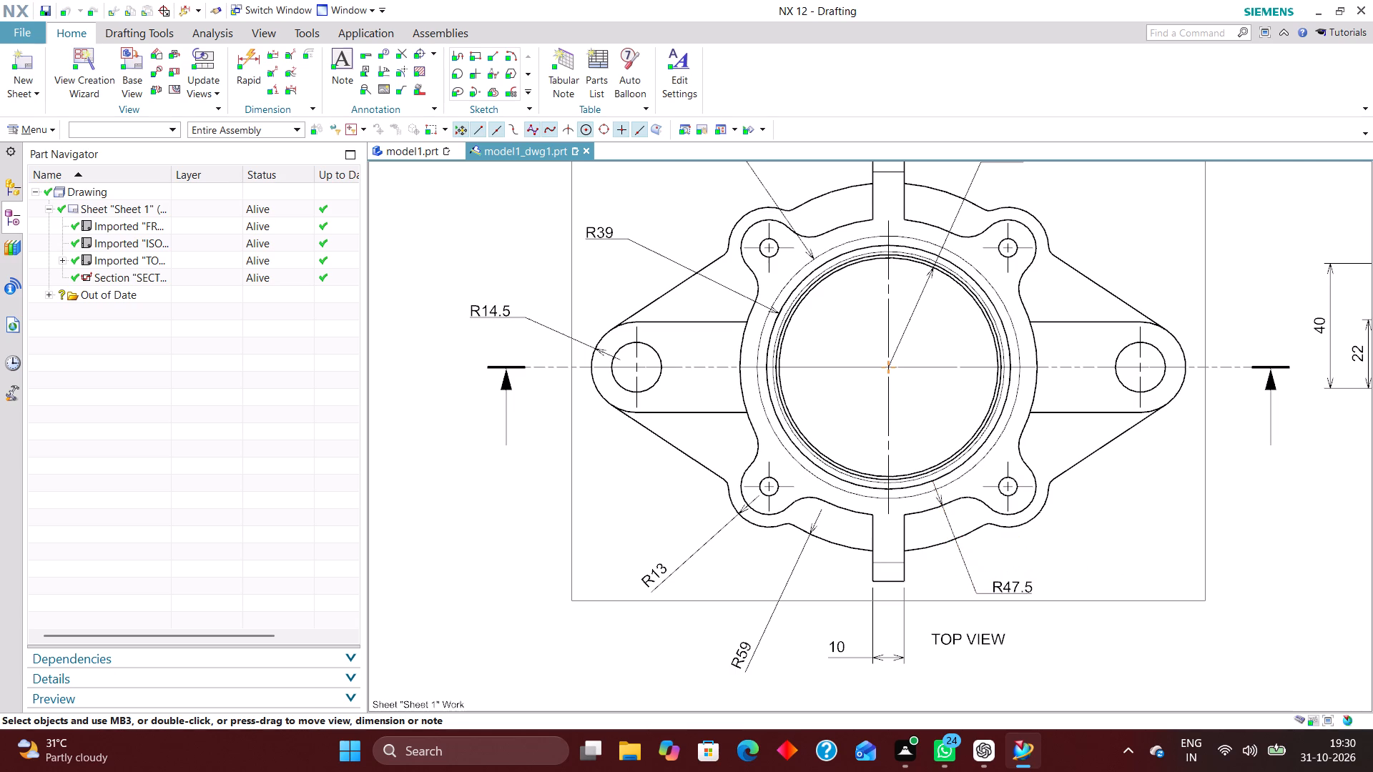
Move the TOP VIEW label to sit roughly beneath the lower tab of the top view.
scroll(1073, 635, up, 1)
scroll(973, 566, down, 1)
drag(958, 627, 855, 662)
Bring the lower tab's 10 dimension closer to the part, set its arrowheads to Out, and centre its text between the extension lines.
scroll(861, 632, up, 2)
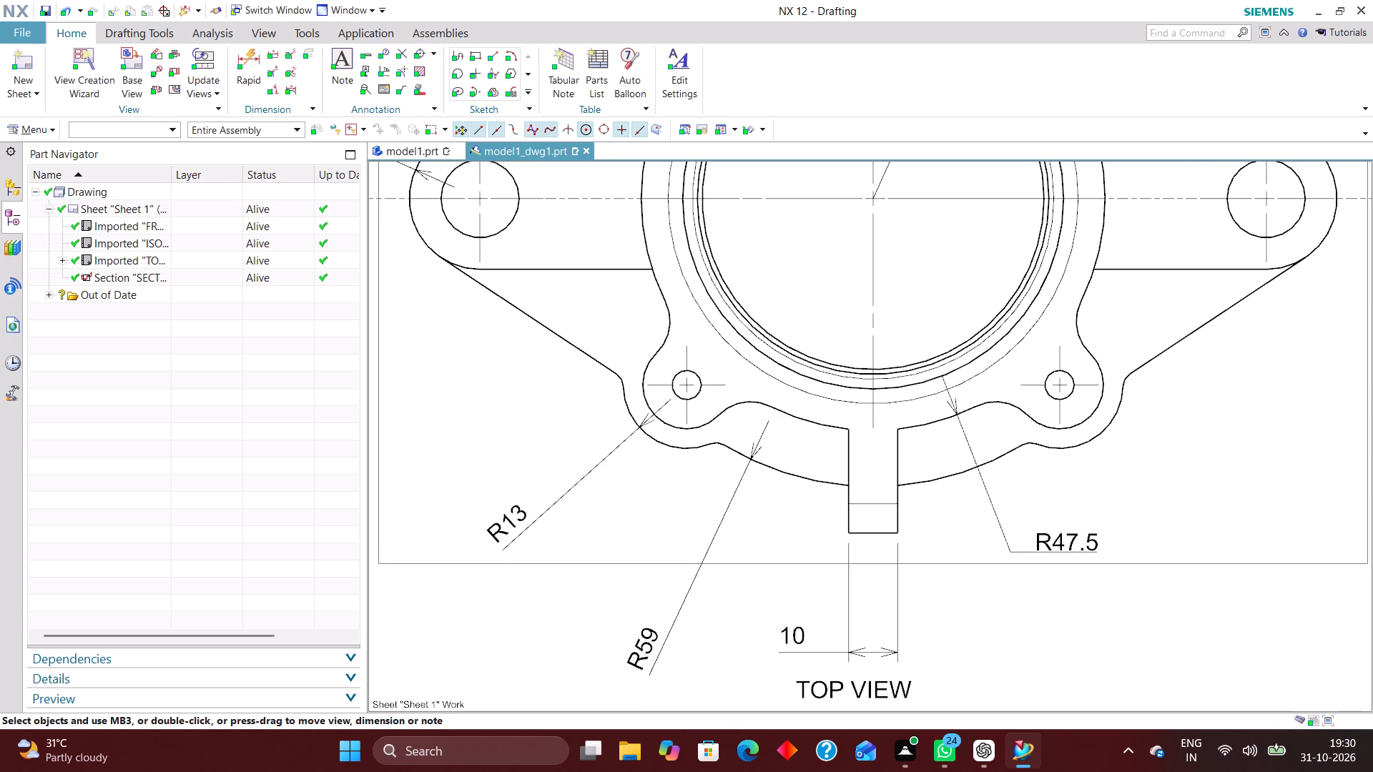
drag(795, 635, 799, 588)
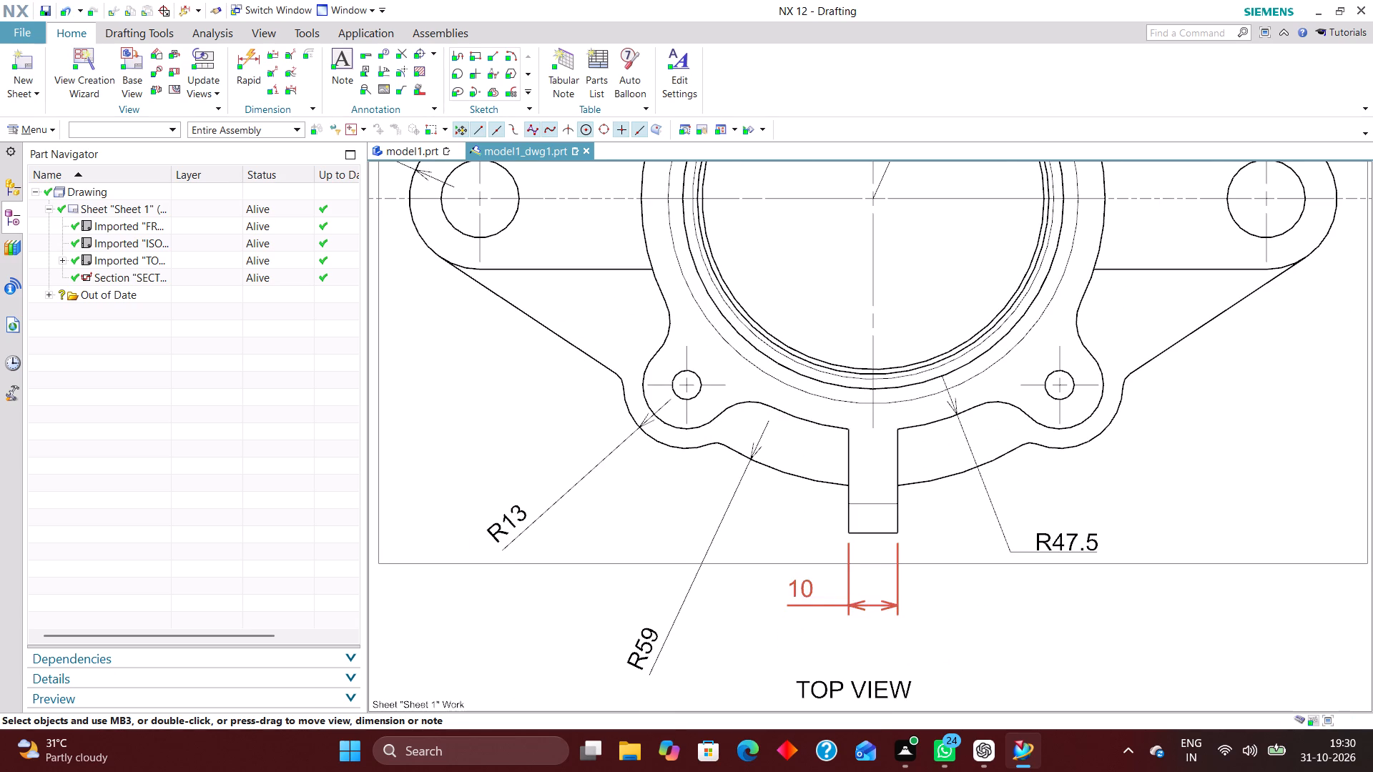
double_click(800, 586)
click(852, 604)
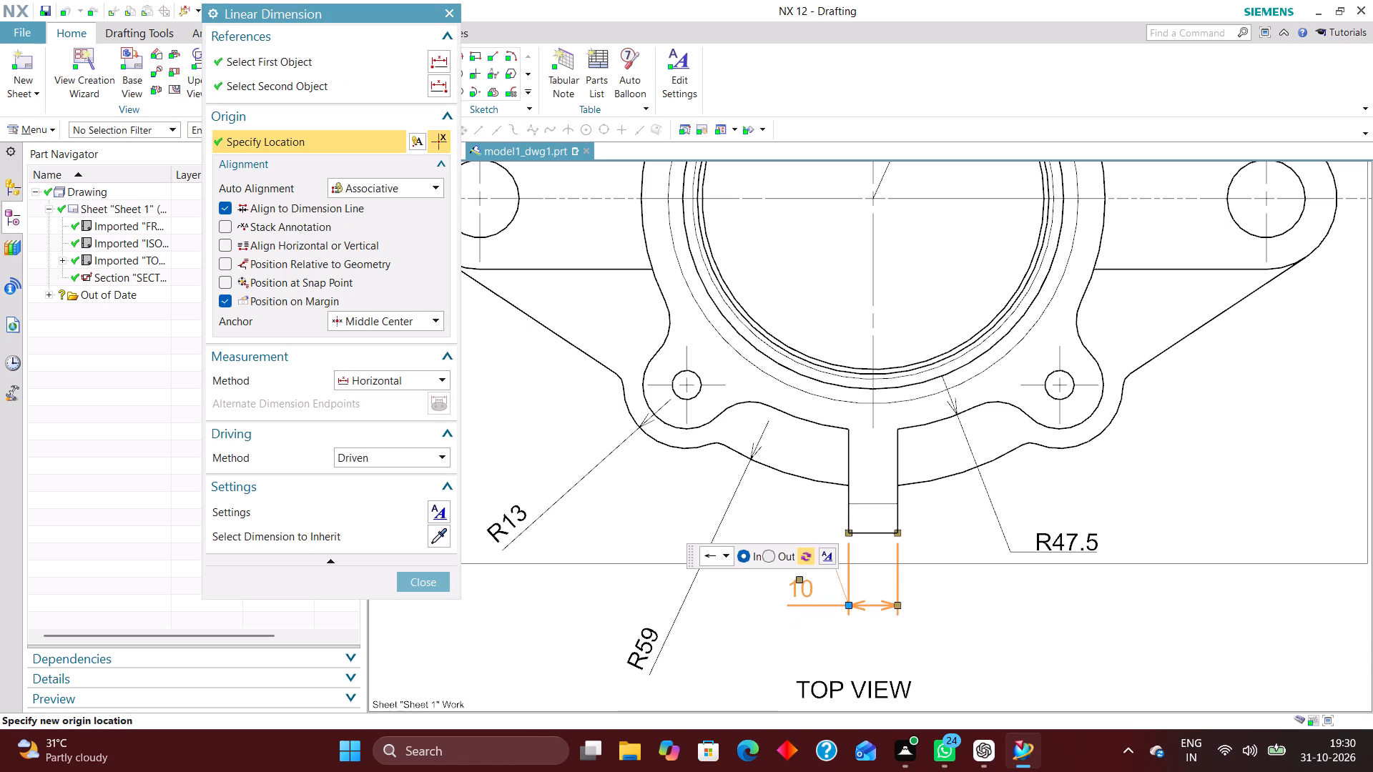
click(772, 559)
click(426, 585)
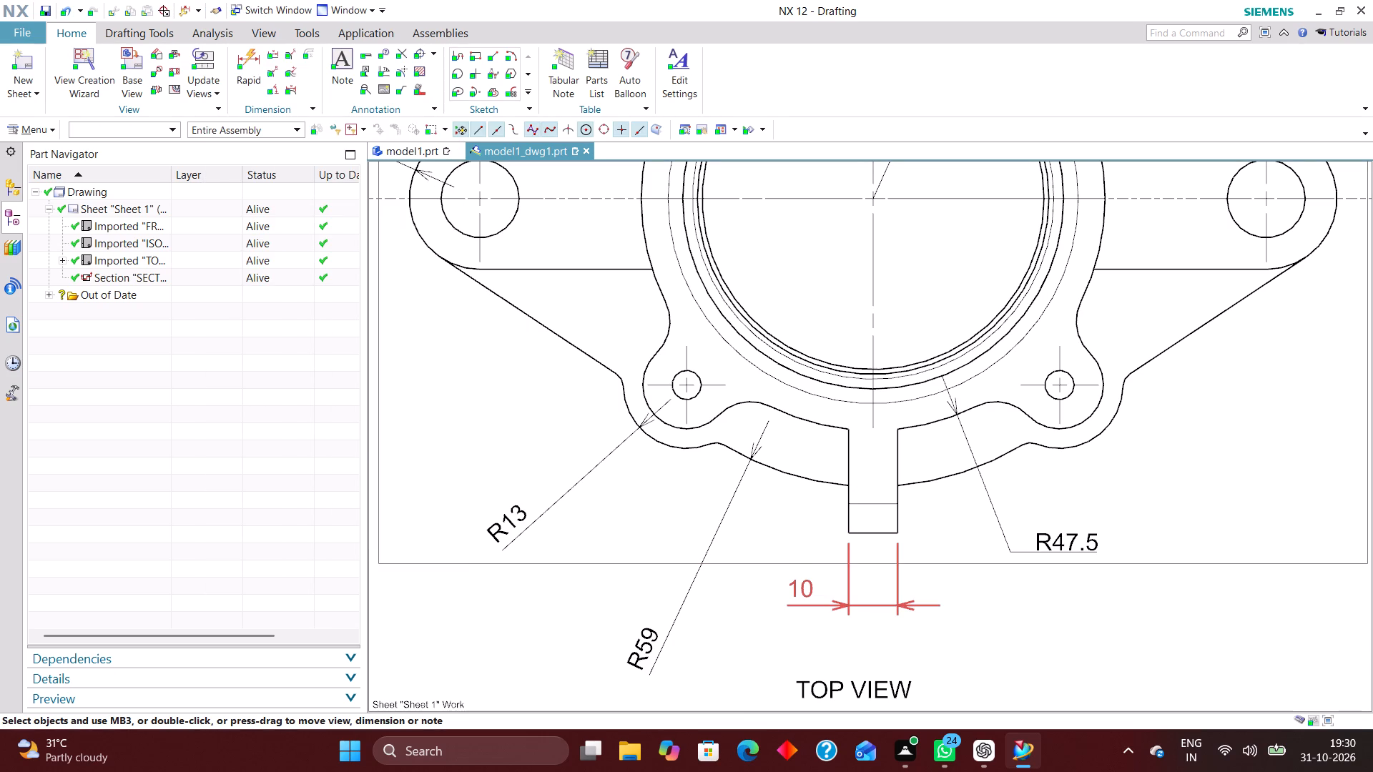
drag(803, 591, 877, 575)
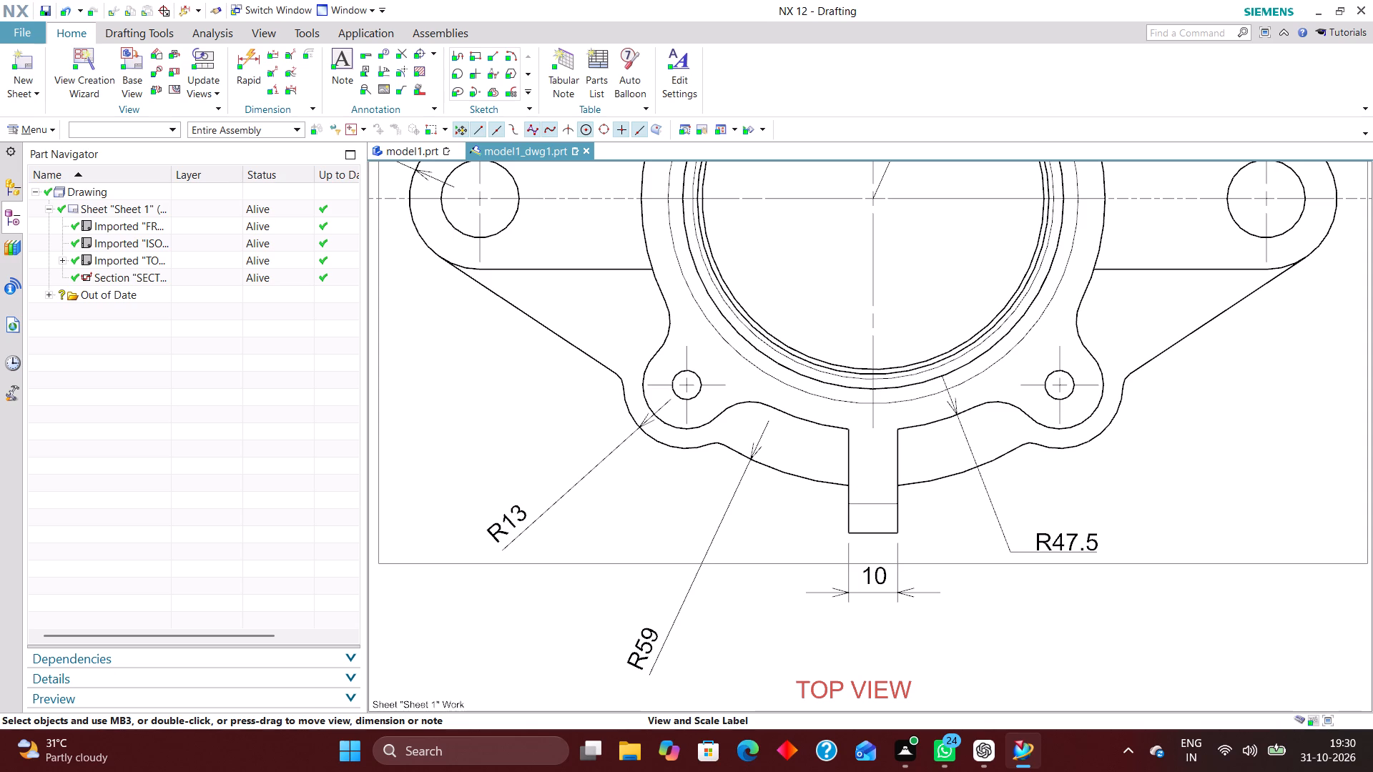
Shift the TOP VIEW label slightly up and centre it directly below the 10 dimension.
drag(872, 693, 871, 660)
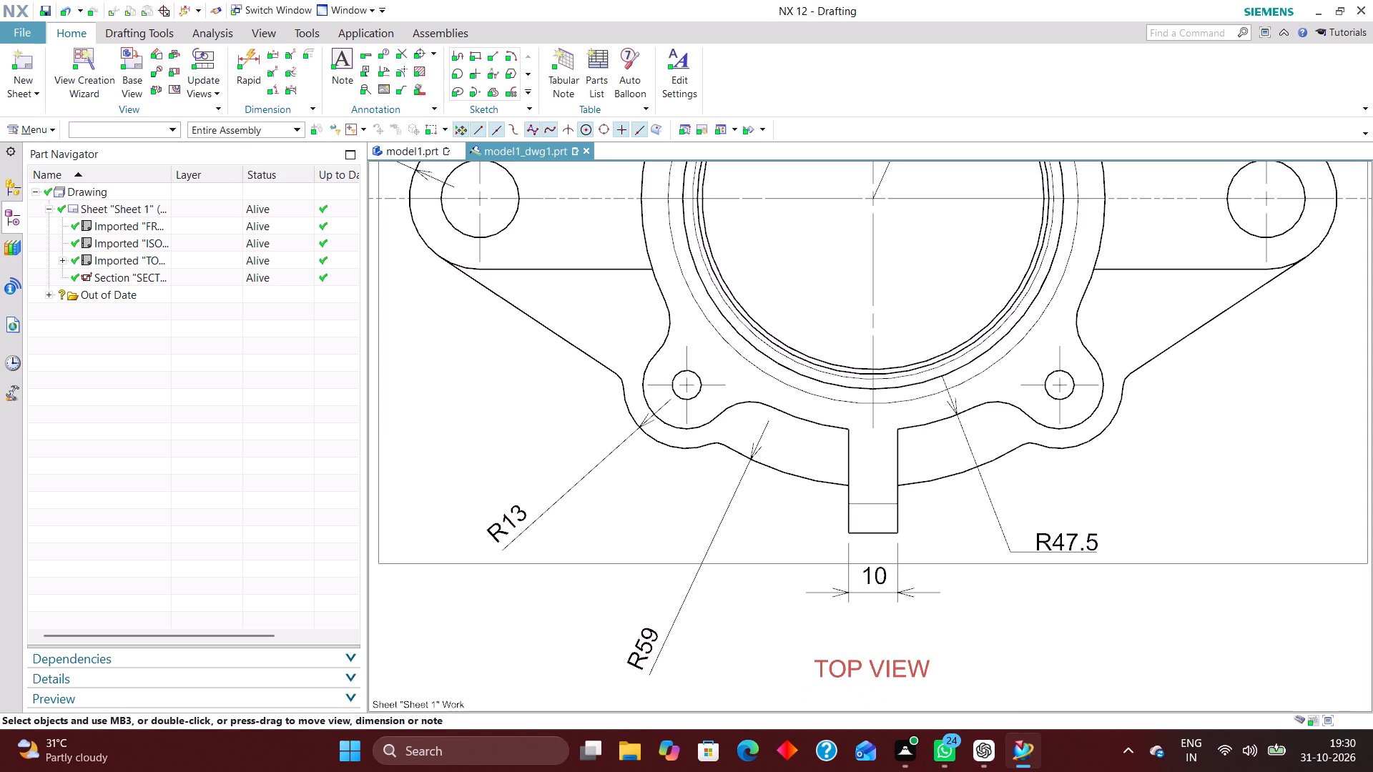
Set the R47.5 dimension's arrowhead to Out.
scroll(1013, 617, down, 1)
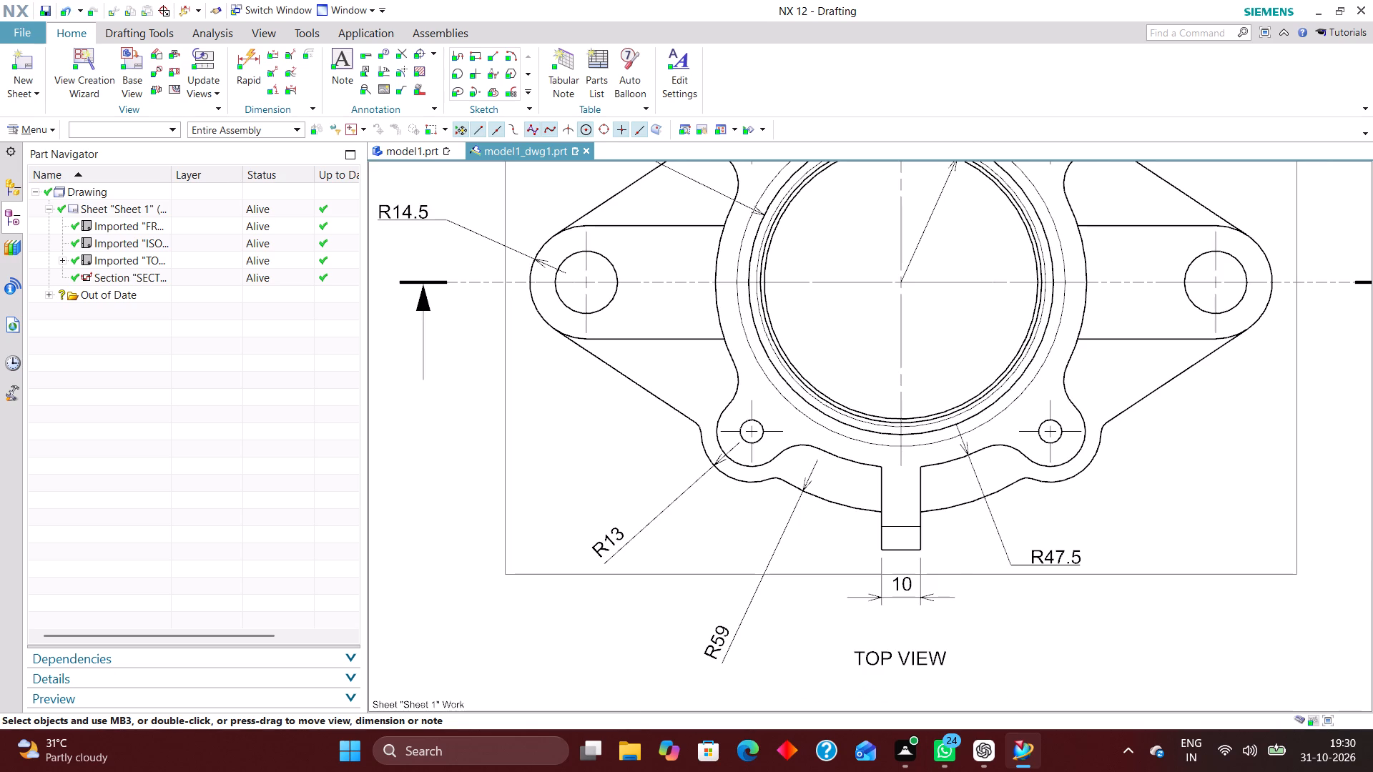
scroll(1120, 572, down, 1)
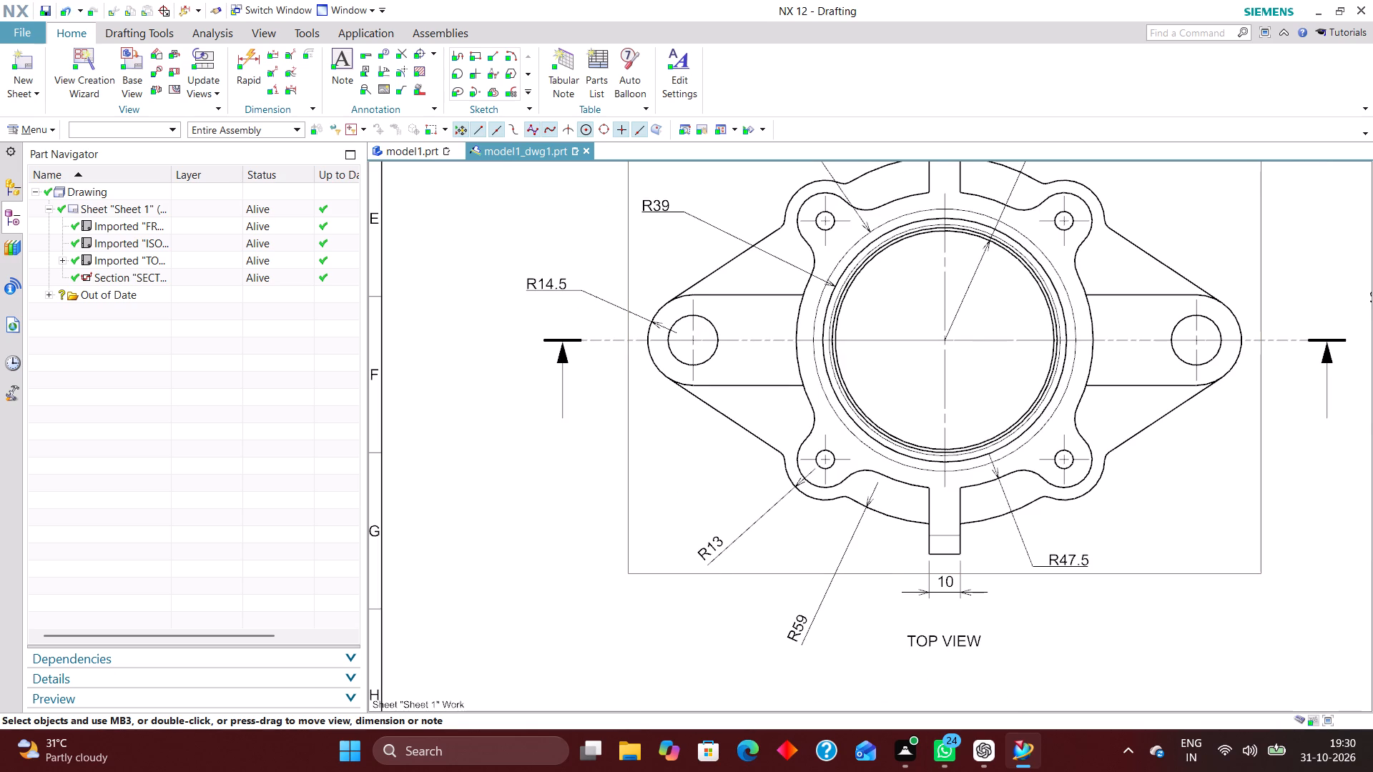
scroll(1088, 594, down, 1)
scroll(1101, 547, up, 3)
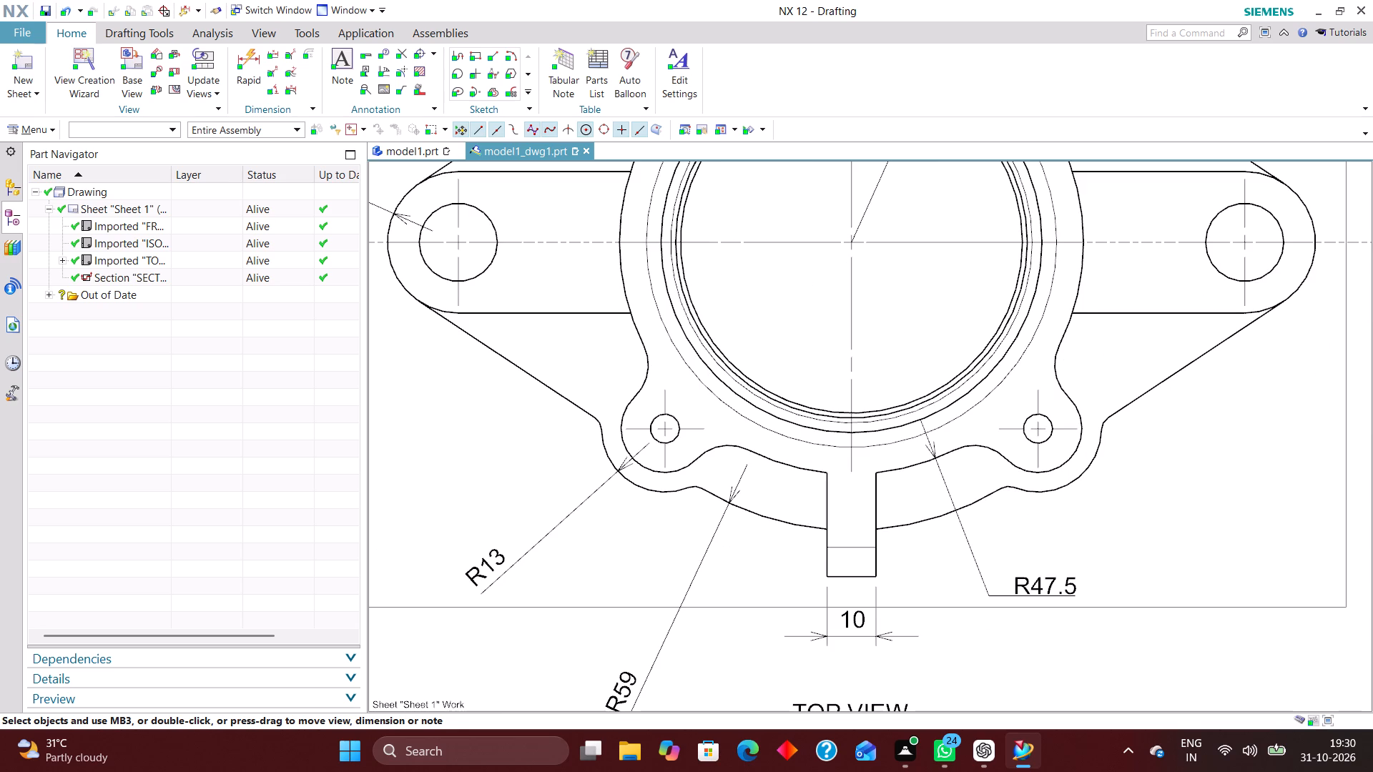
double_click(933, 446)
click(936, 462)
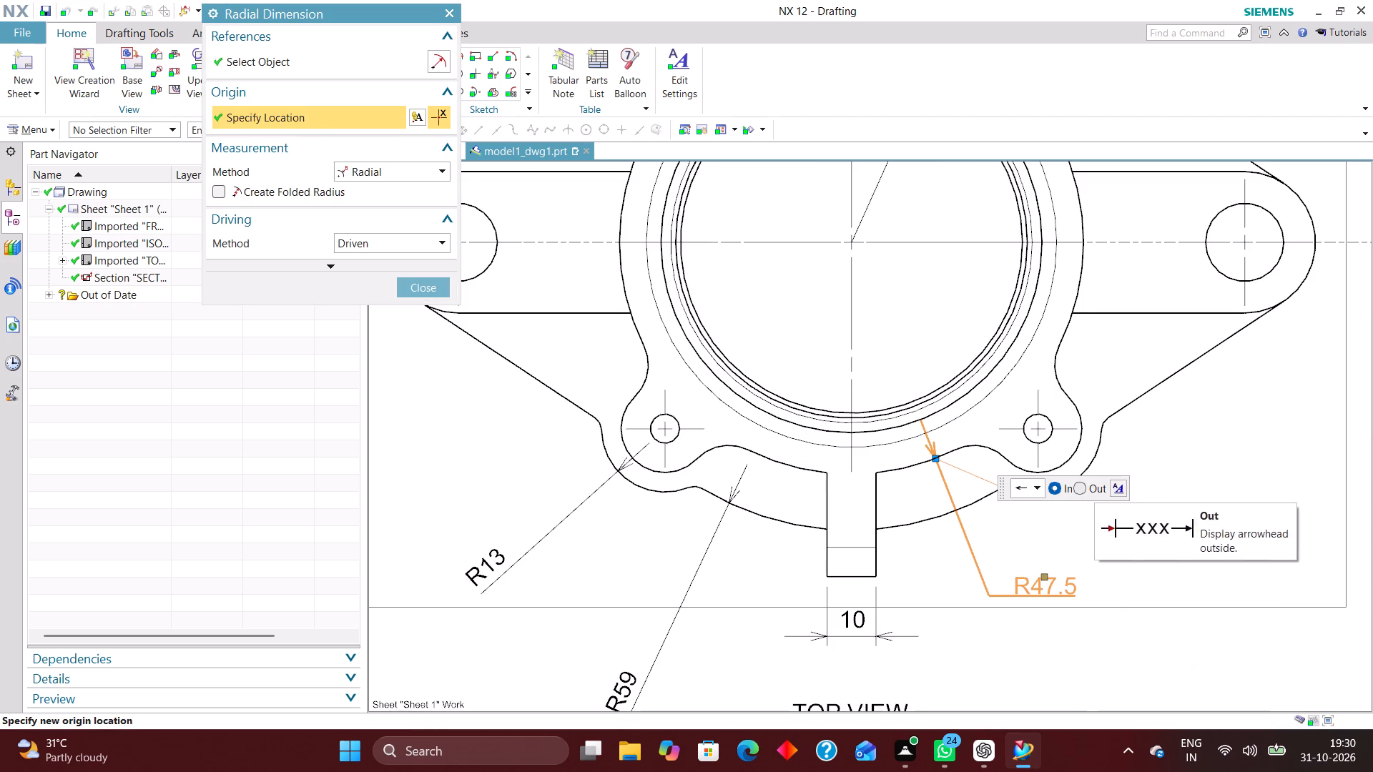
click(1084, 488)
click(425, 293)
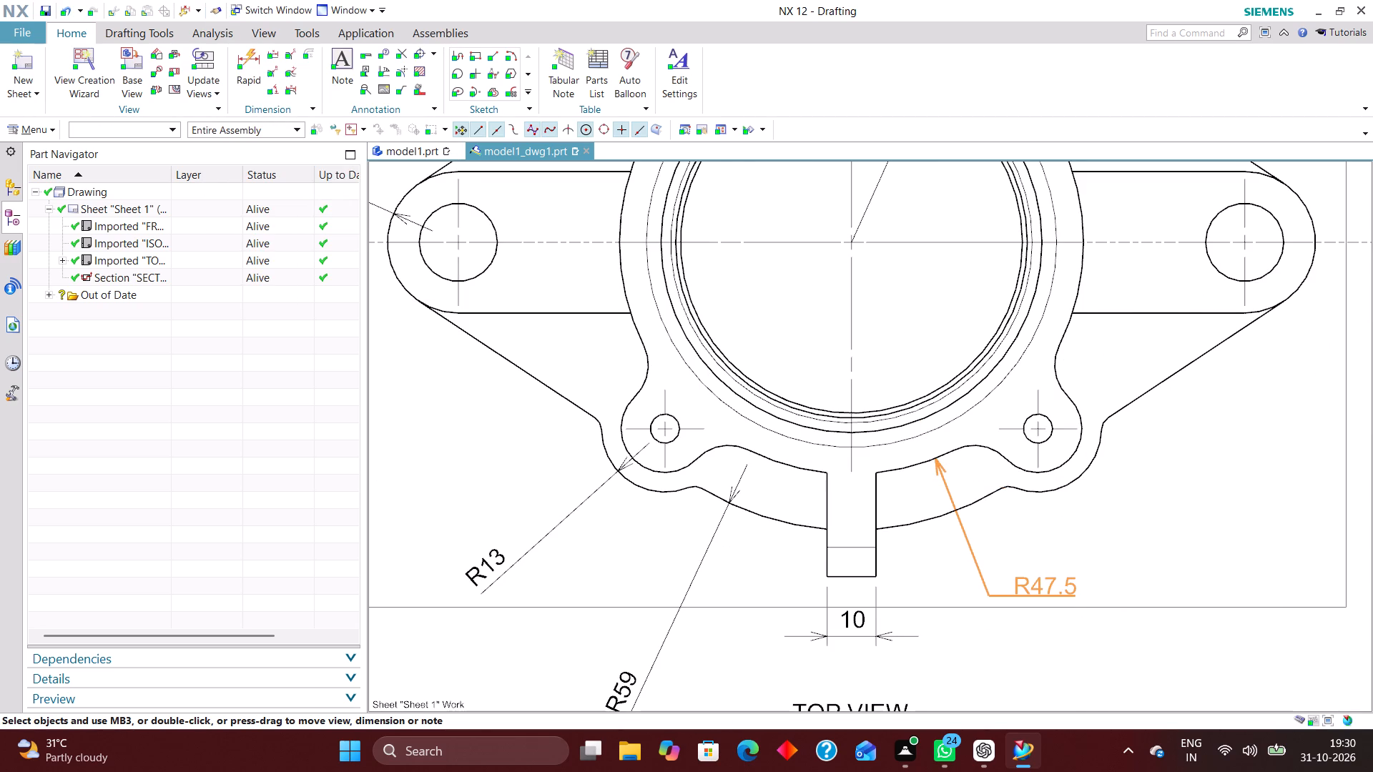
Set the R59 dimension's arrowhead to Out in the top view.
scroll(724, 434, down, 4)
scroll(714, 502, up, 2)
double_click(722, 486)
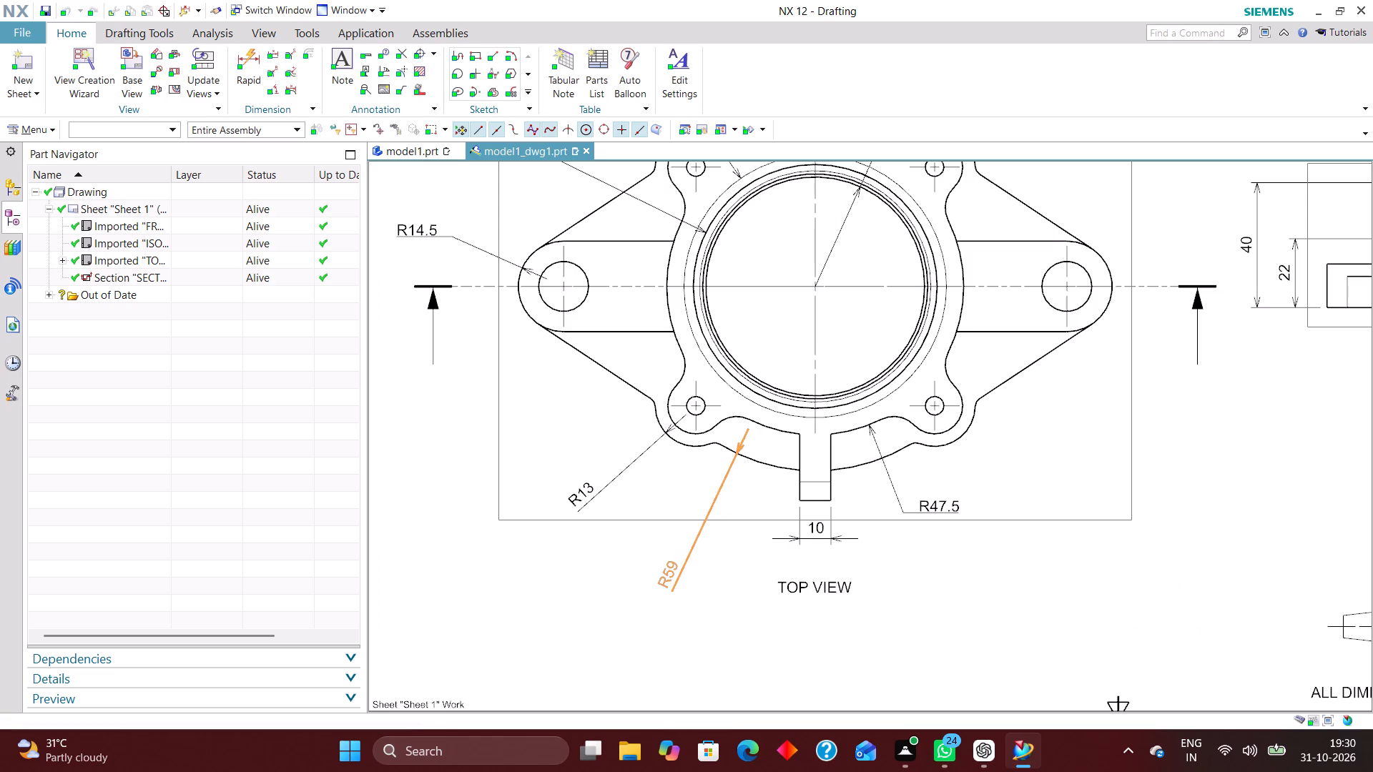
click(731, 454)
click(626, 466)
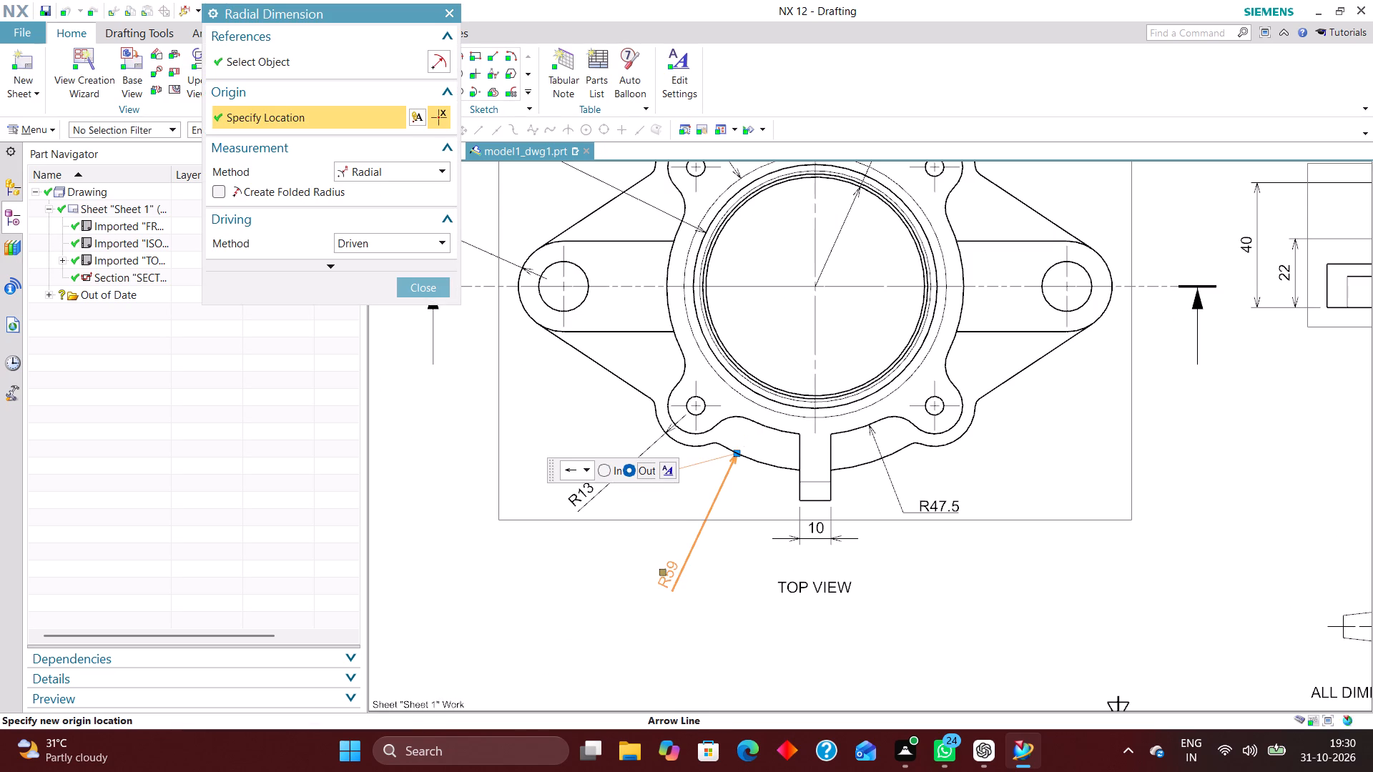
click(423, 294)
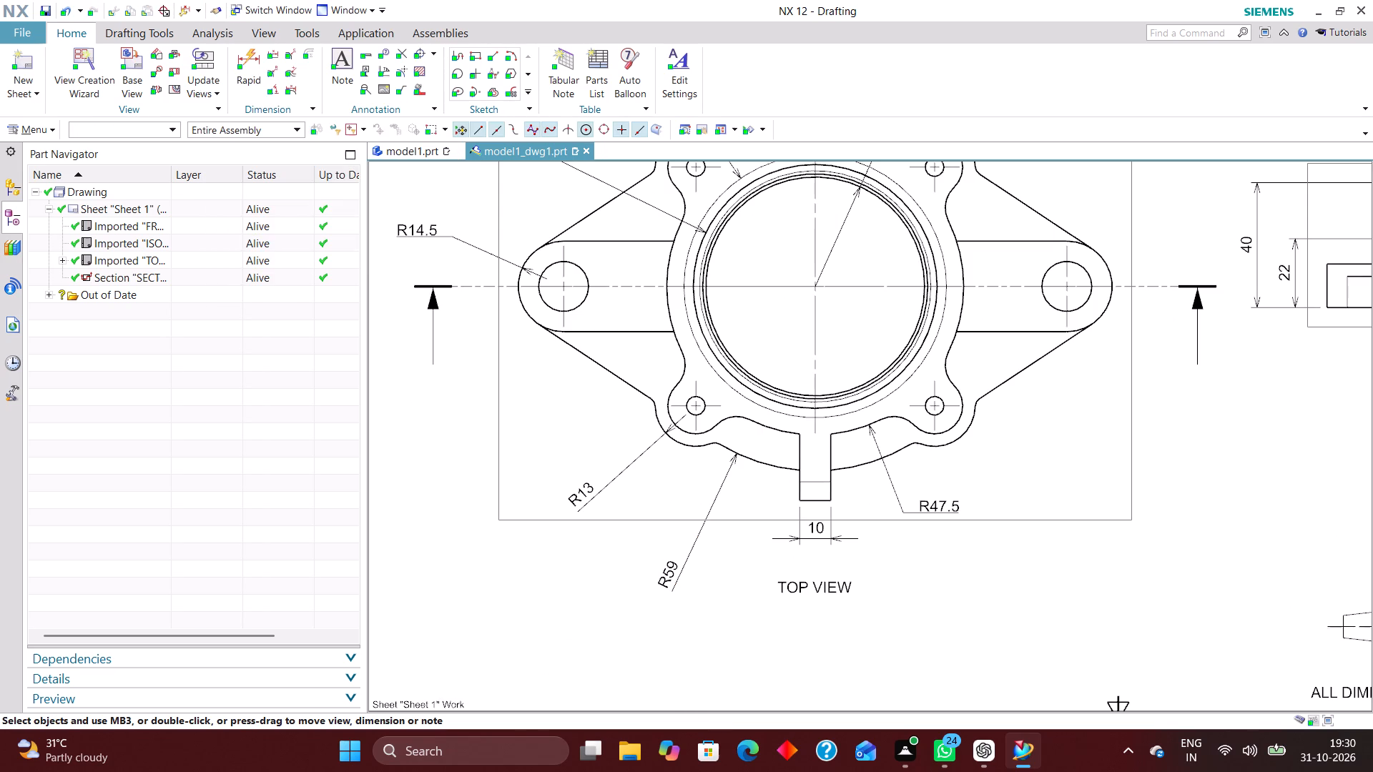
Set the R59 dimension to Horizontal Text with Text above Stub, and move its text down to slightly below the TOP VIEW label's level.
double_click(674, 572)
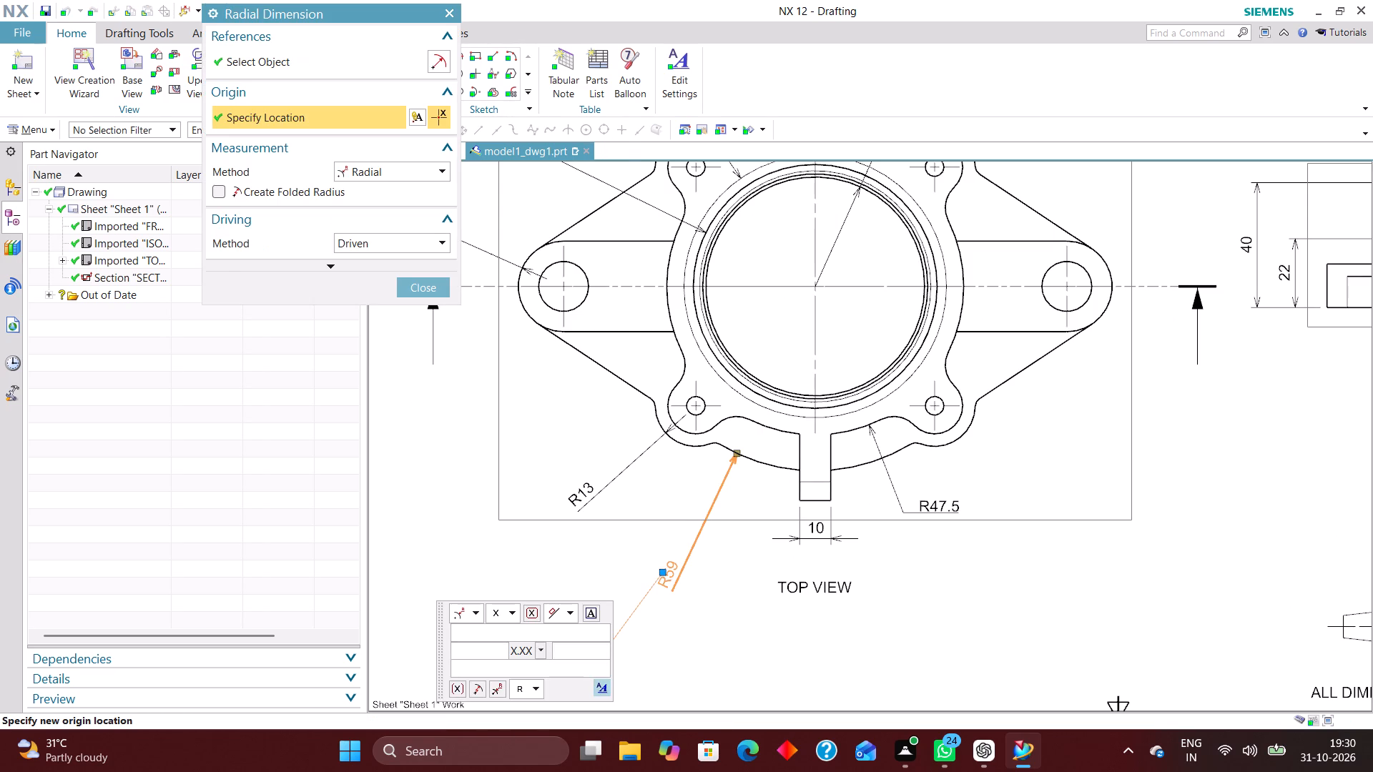
click(602, 690)
click(589, 89)
click(588, 103)
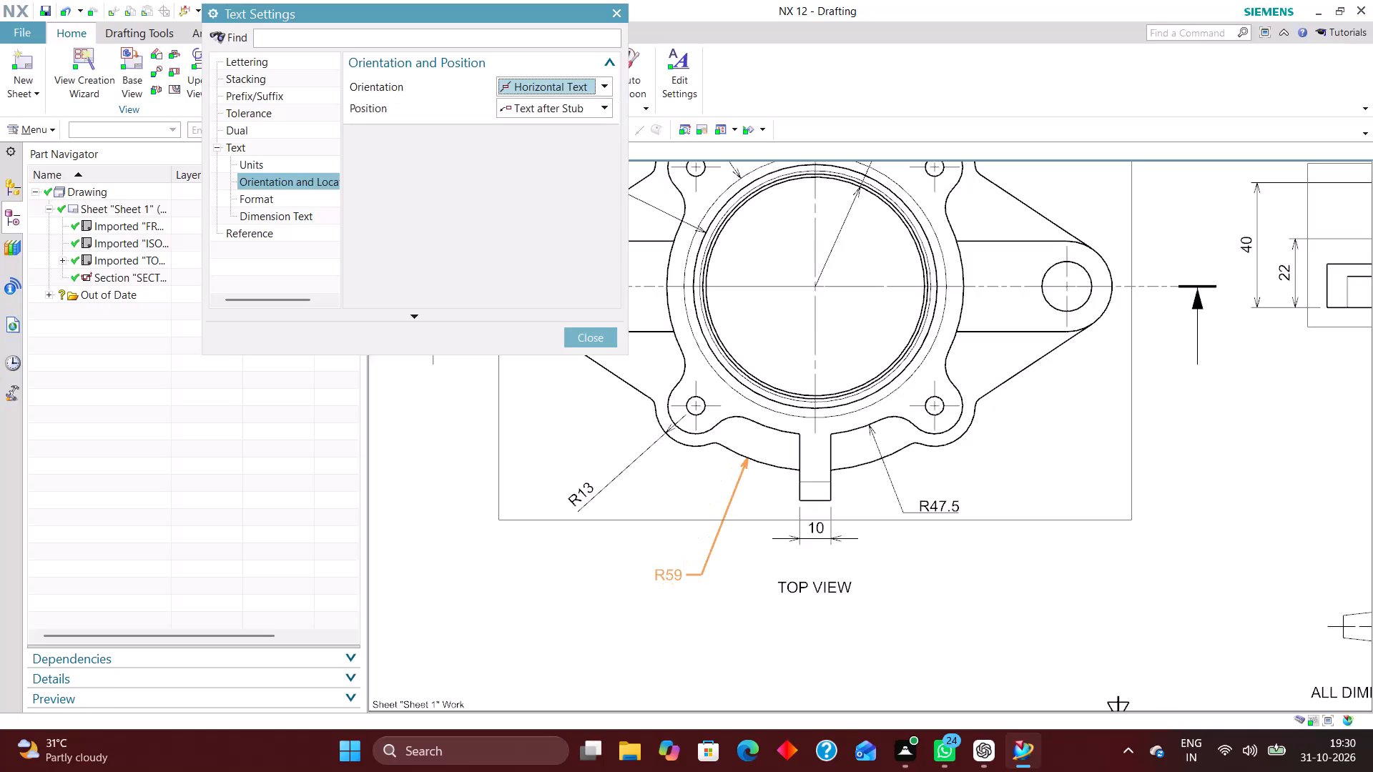
click(593, 113)
click(587, 139)
click(599, 338)
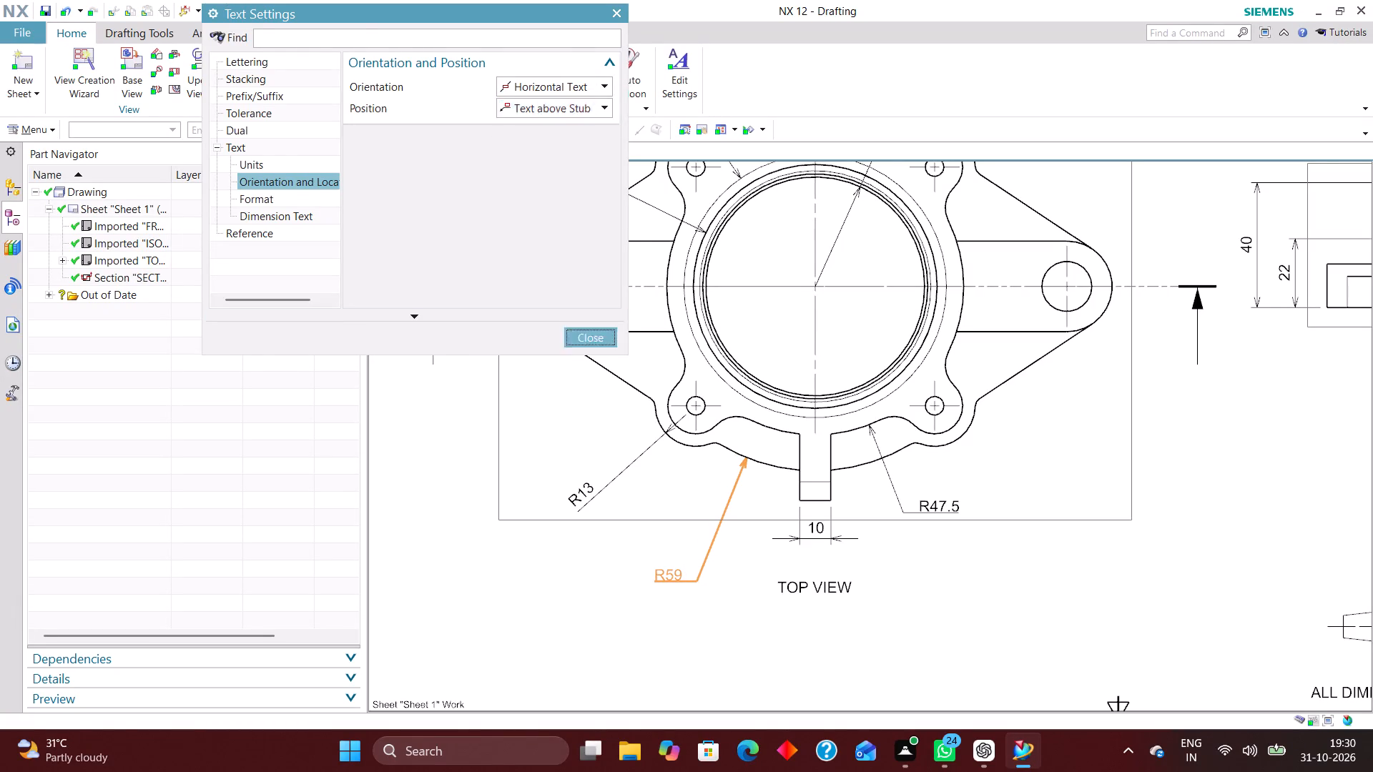
click(433, 292)
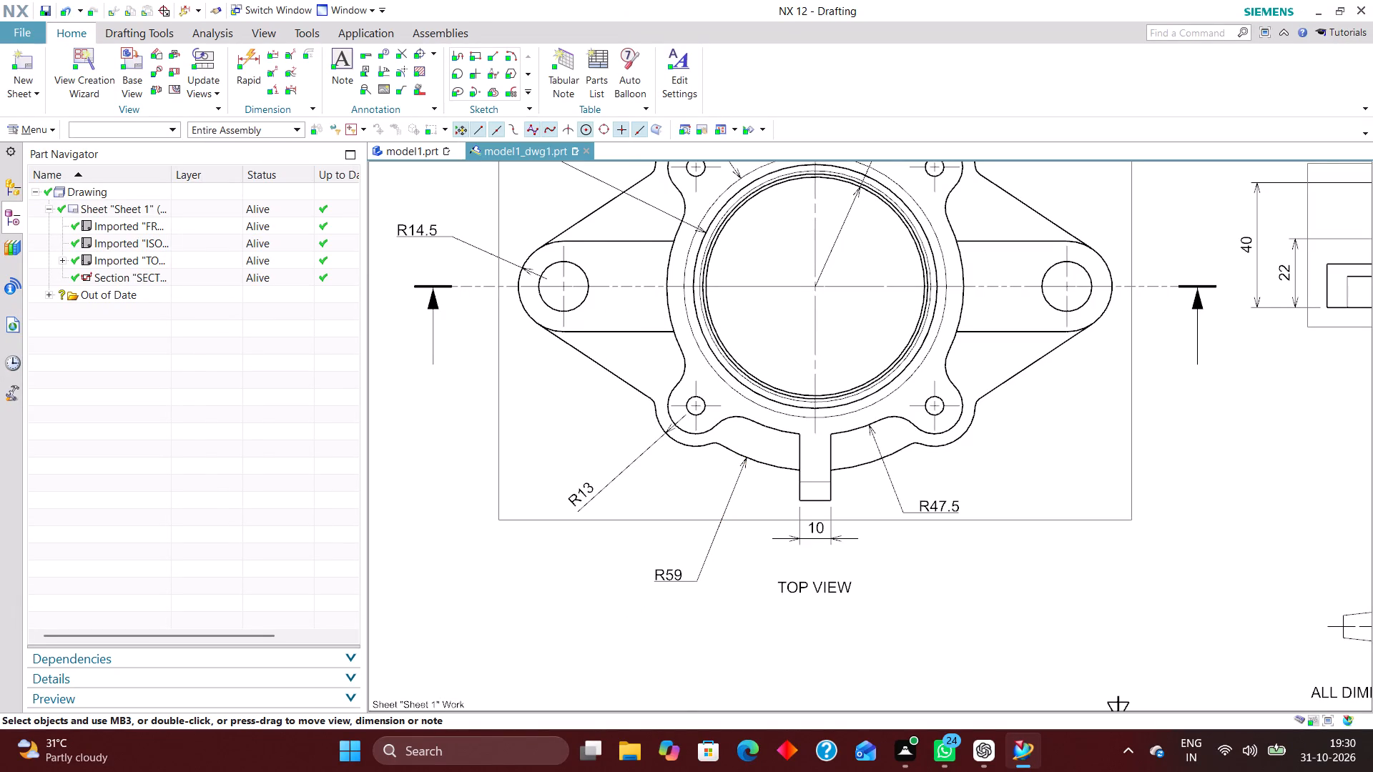
drag(669, 580, 664, 625)
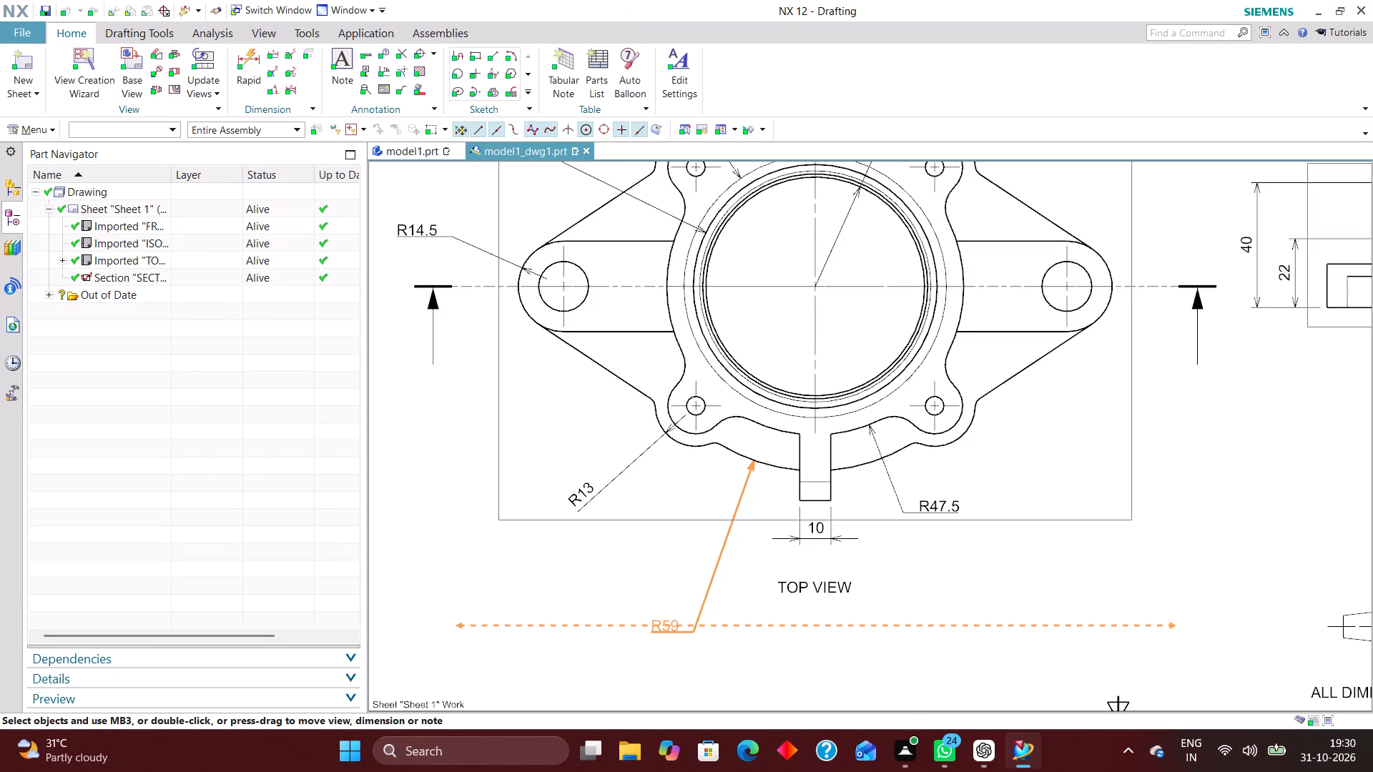
drag(664, 625, 662, 620)
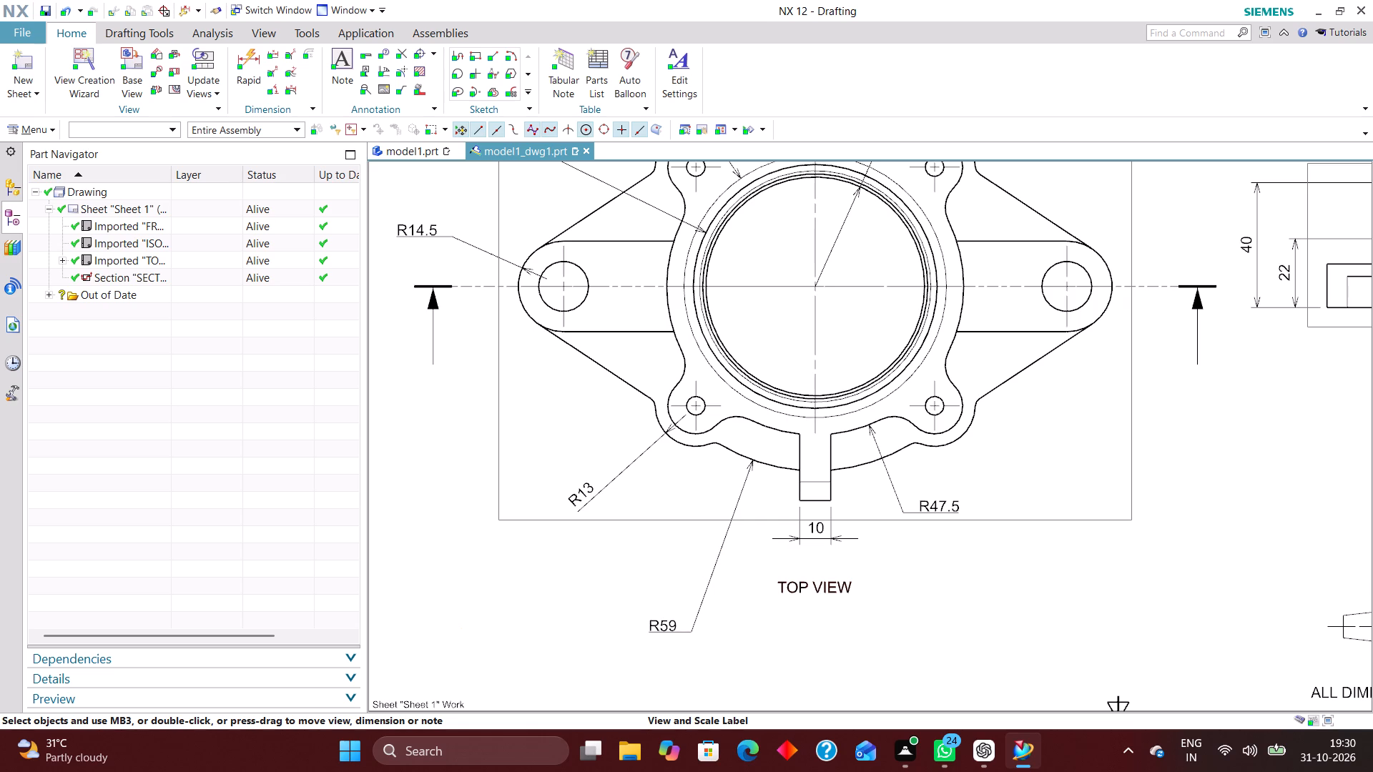
Set the R13 dimension to Horizontal Text with Text above Stub, and shift its text slightly outward, away from the flange.
double_click(591, 493)
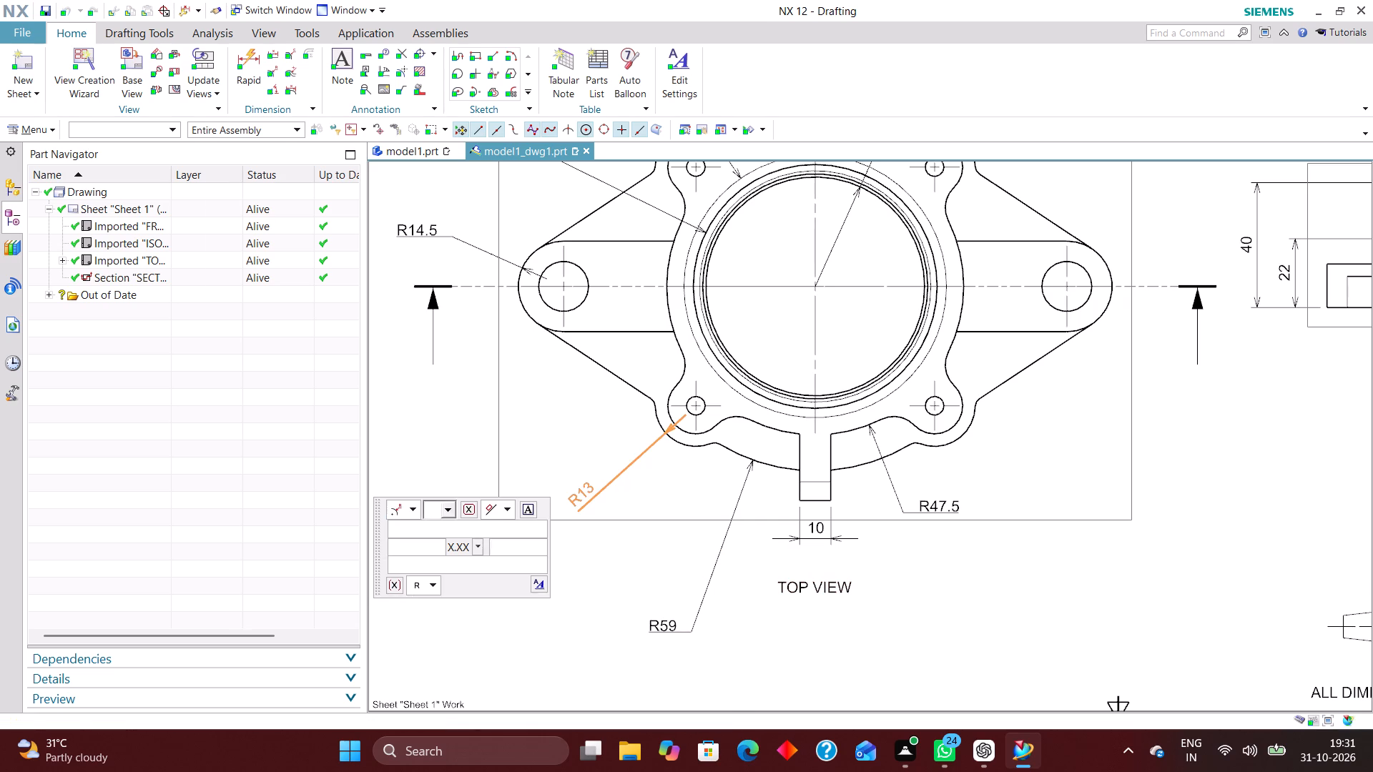
click(546, 583)
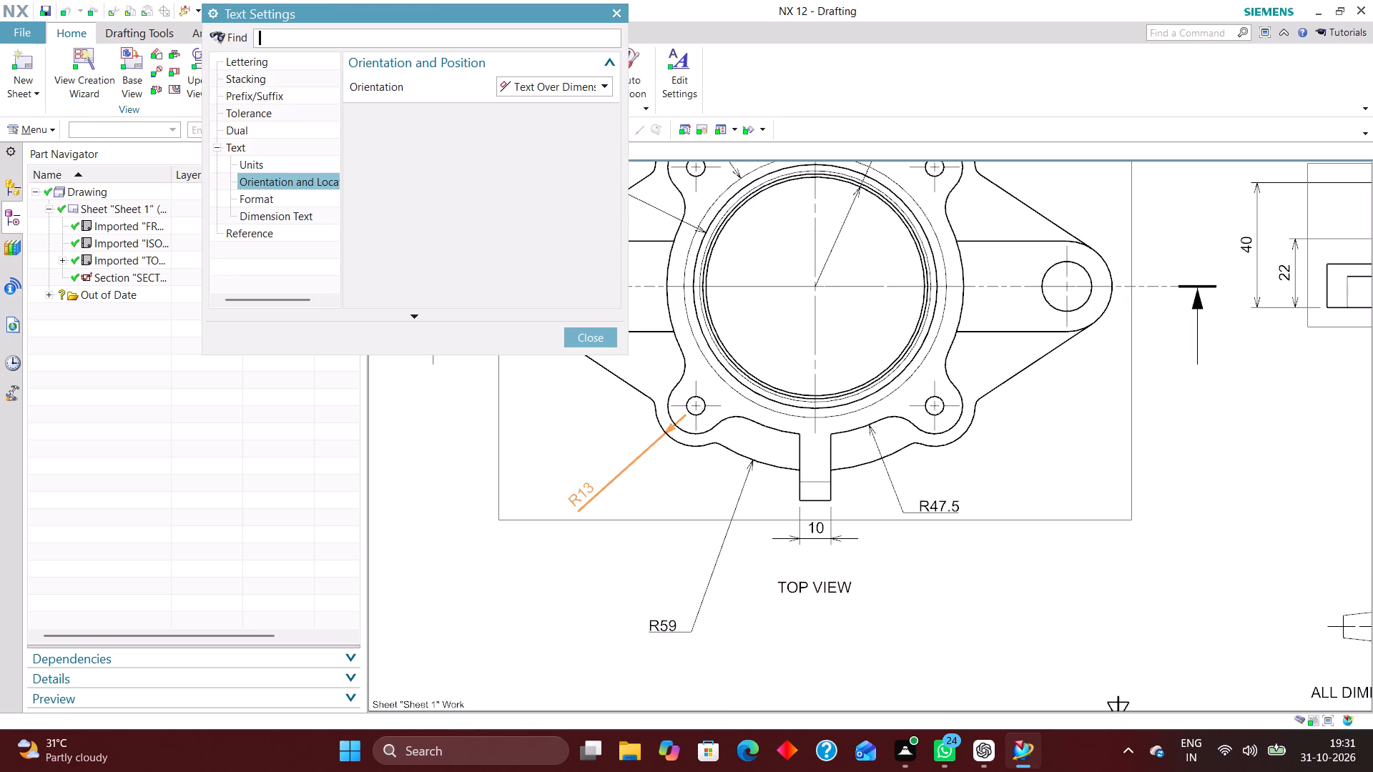
click(587, 86)
click(580, 101)
click(586, 112)
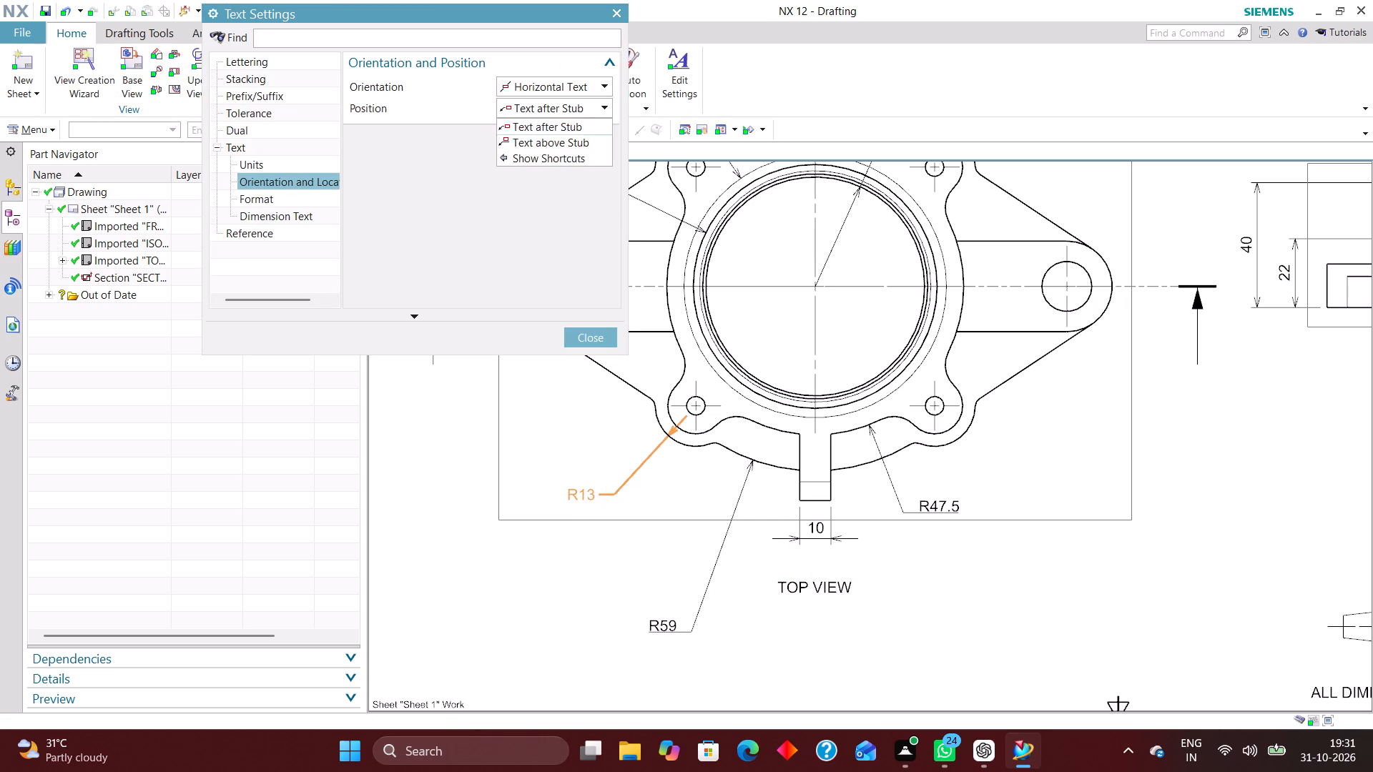
click(579, 138)
click(587, 337)
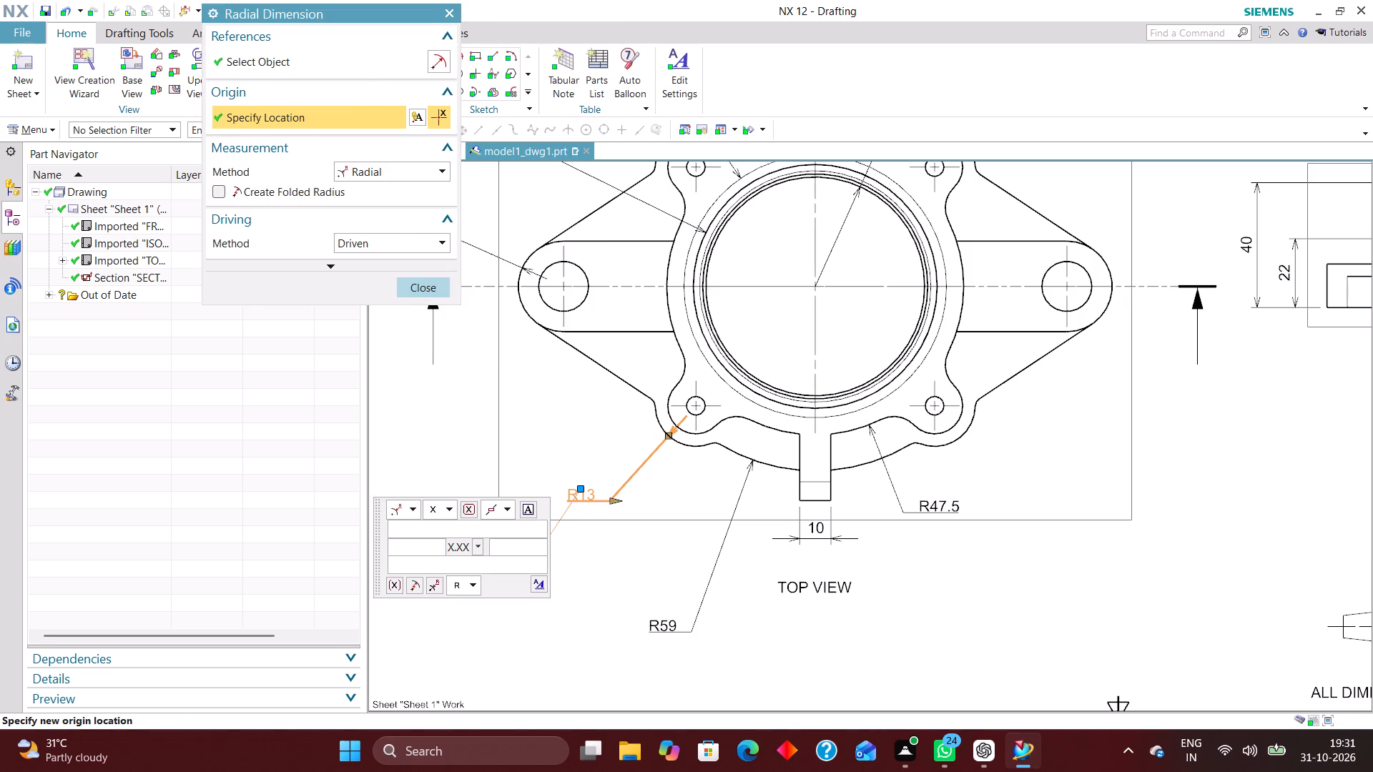
click(421, 284)
drag(584, 500, 562, 505)
Extend the R13 dimension line to the small hole's centre and set its arrowhead to Out.
double_click(644, 460)
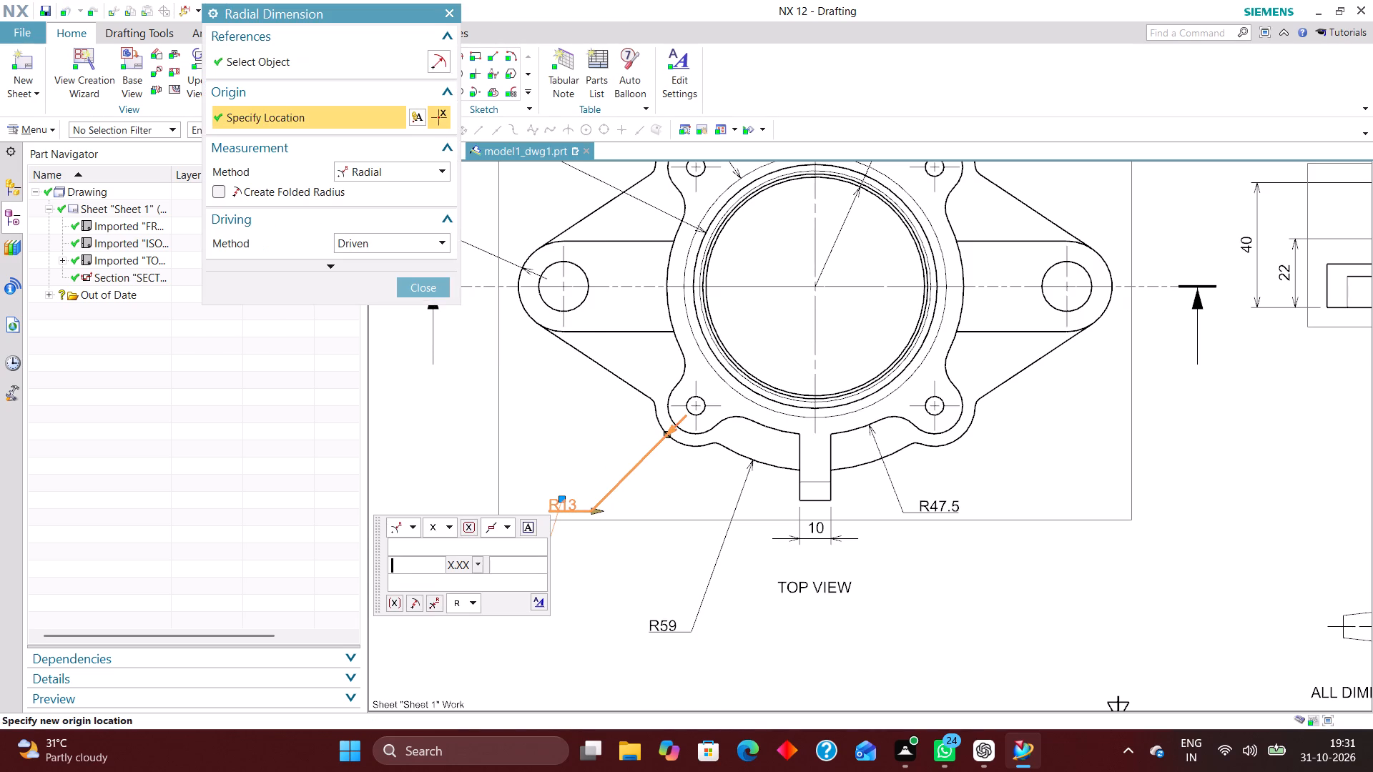
click(440, 601)
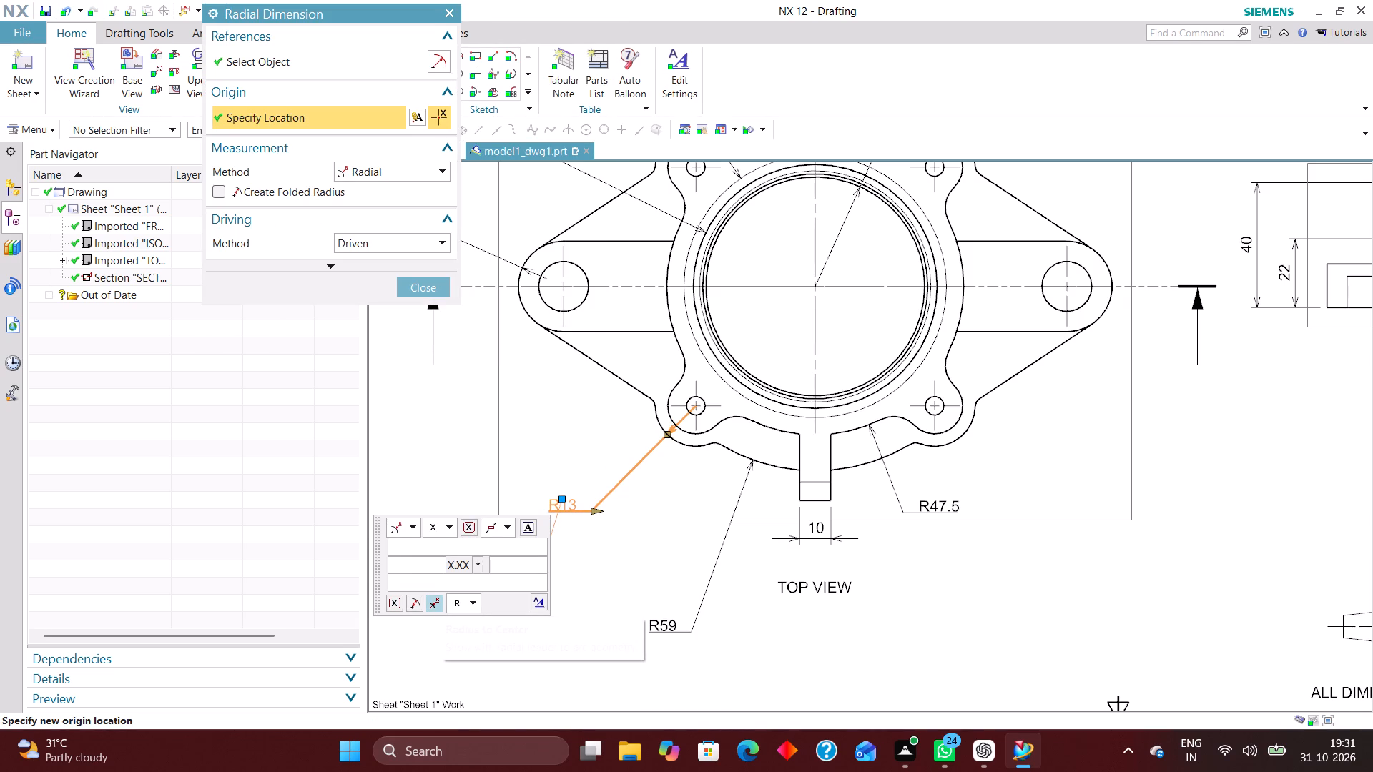
click(666, 437)
click(553, 442)
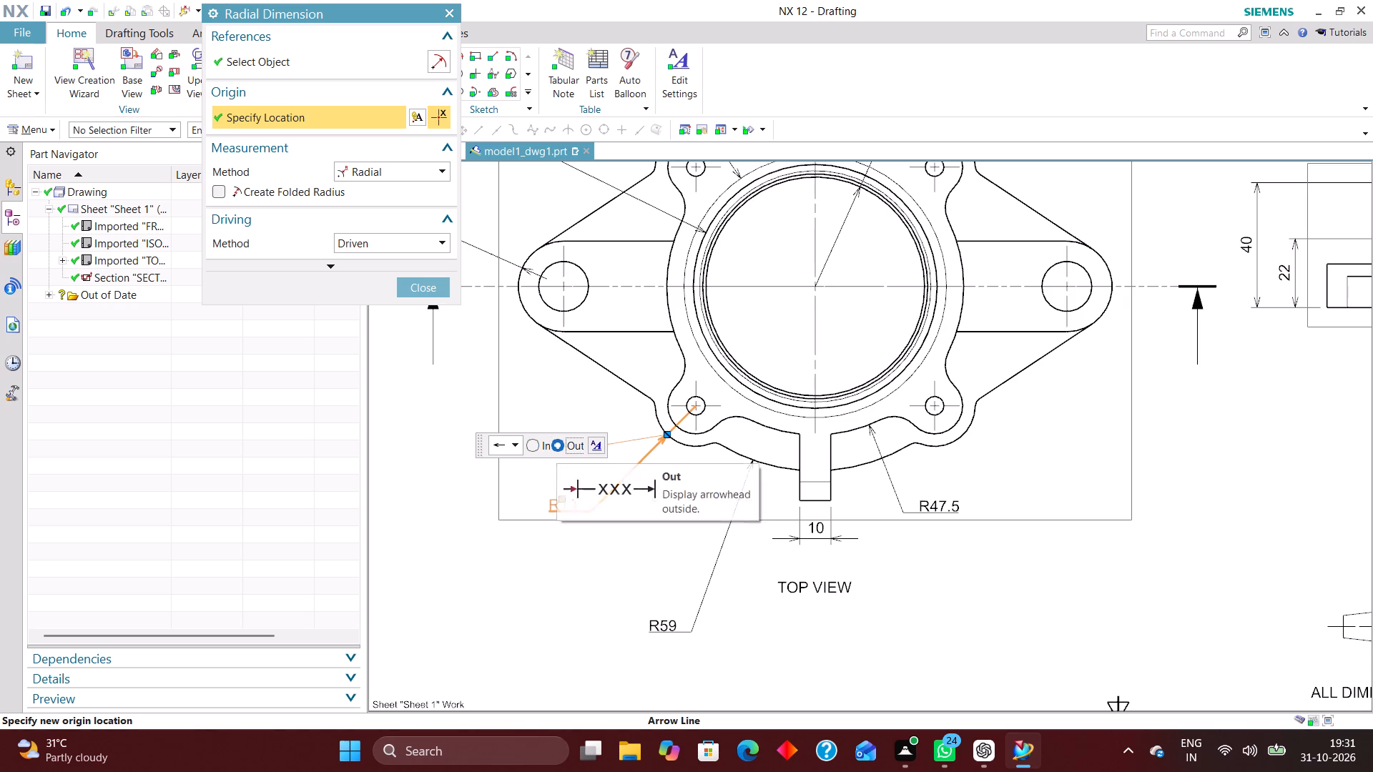
click(433, 284)
Extend the R14.5 dimension line to the arc centre of the top view's left lug.
scroll(507, 532, down, 1)
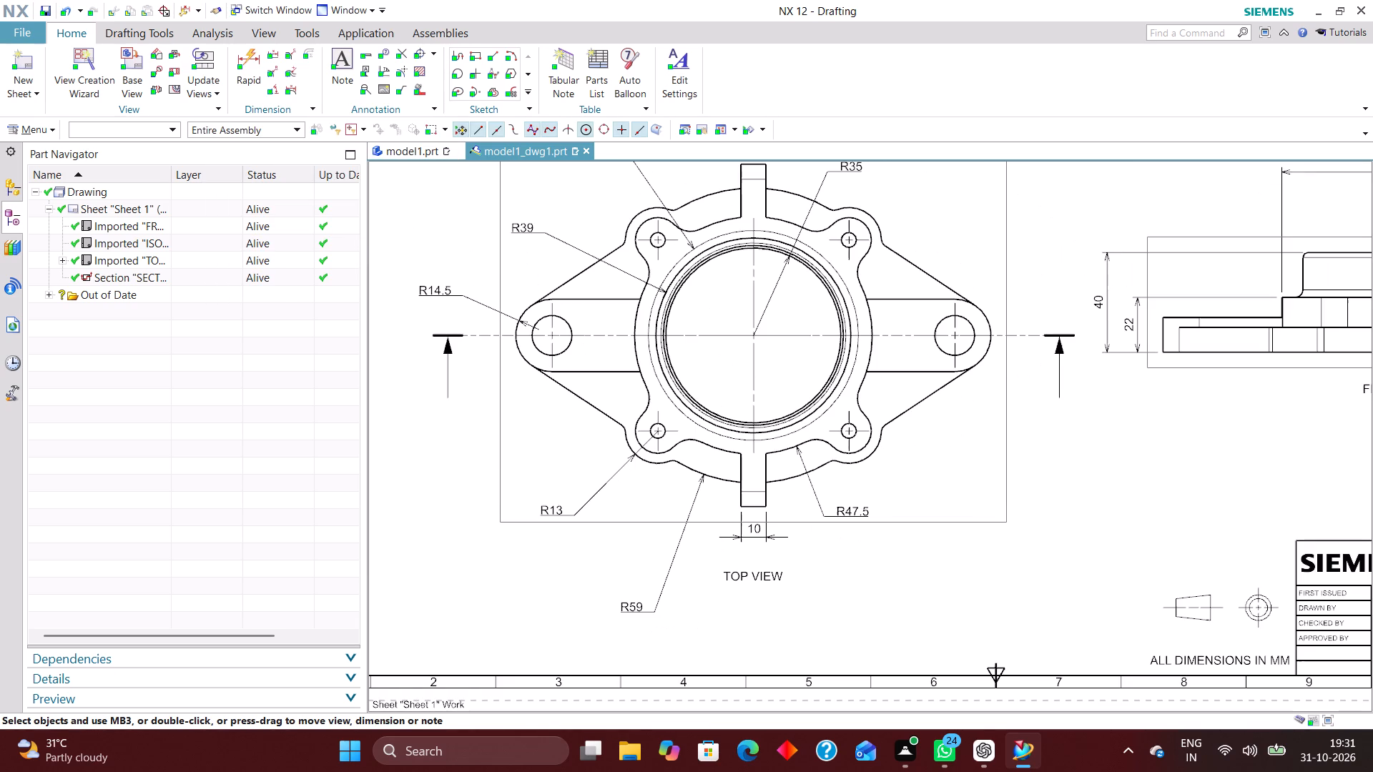
scroll(579, 577, down, 1)
scroll(518, 357, up, 3)
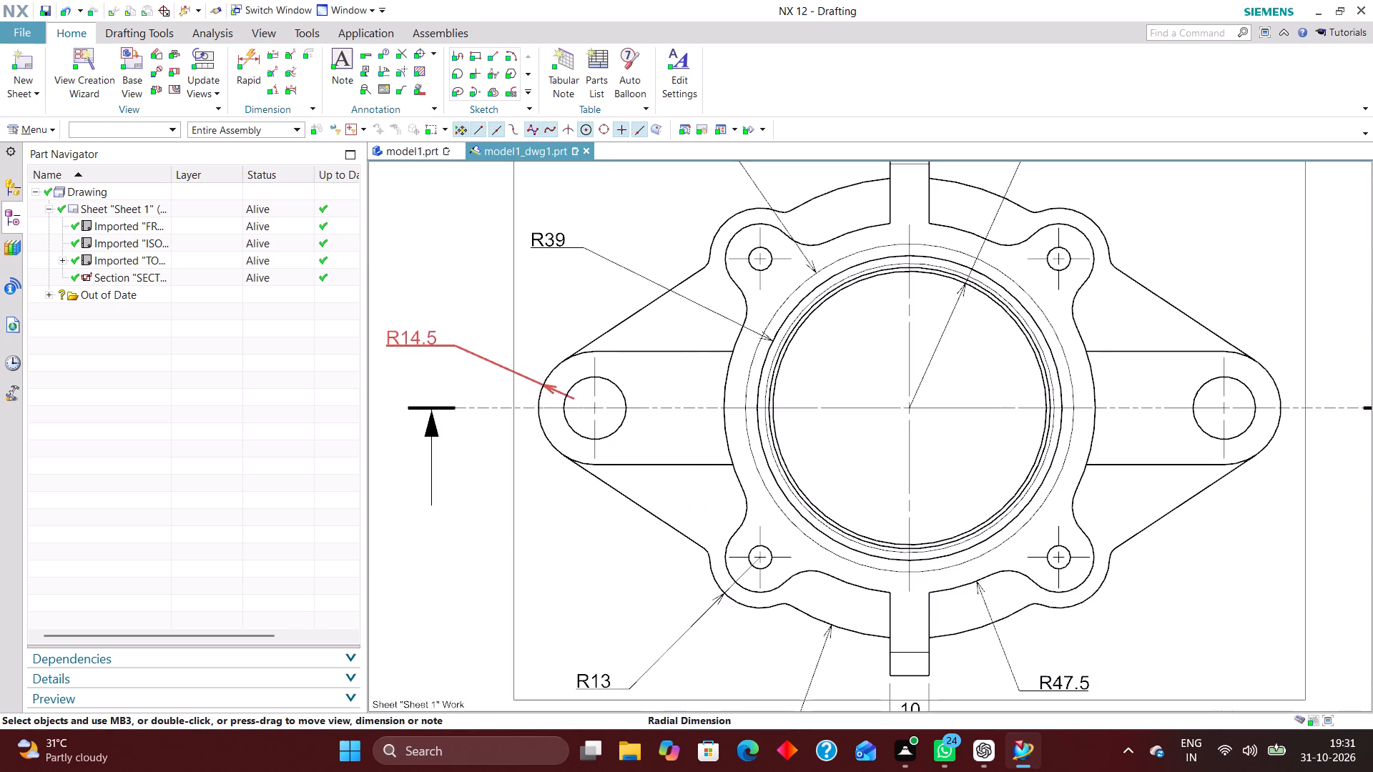
double_click(492, 361)
click(519, 363)
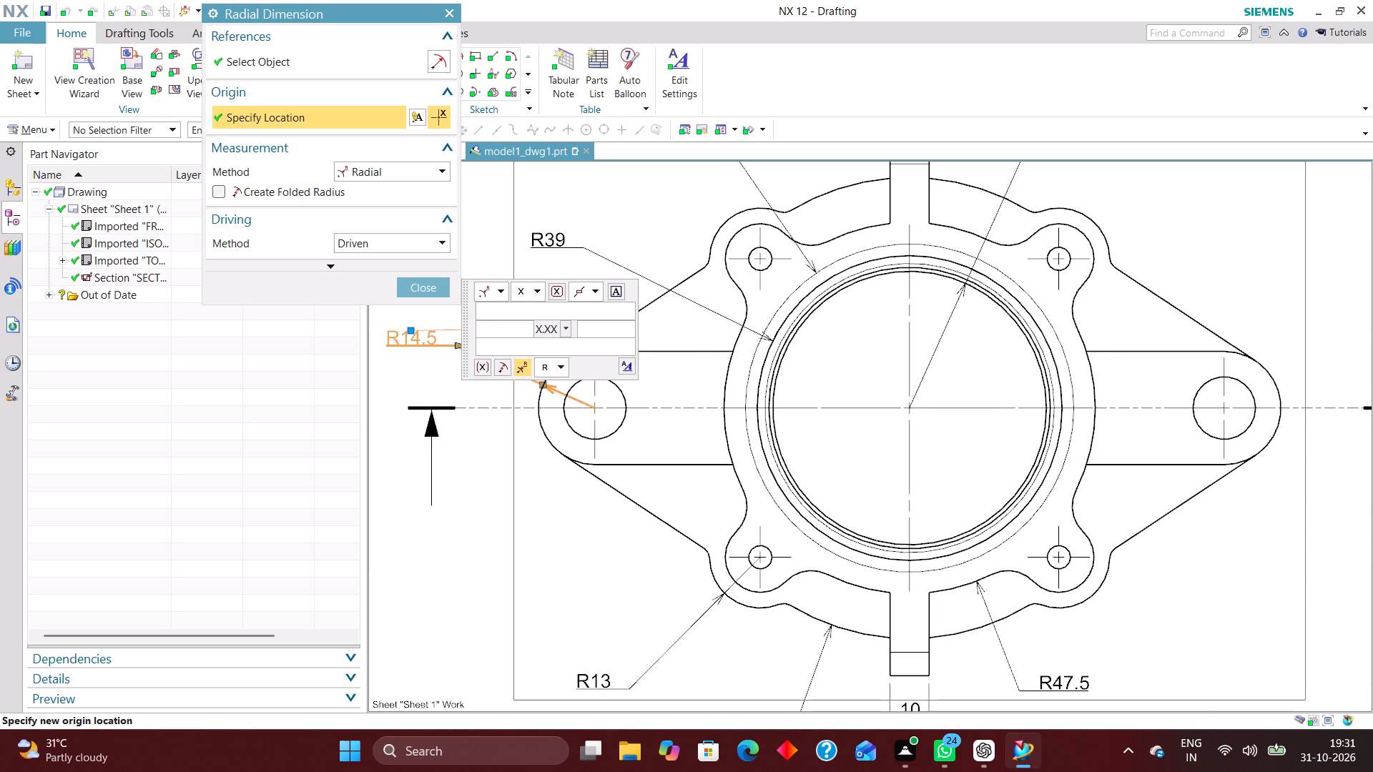
click(432, 282)
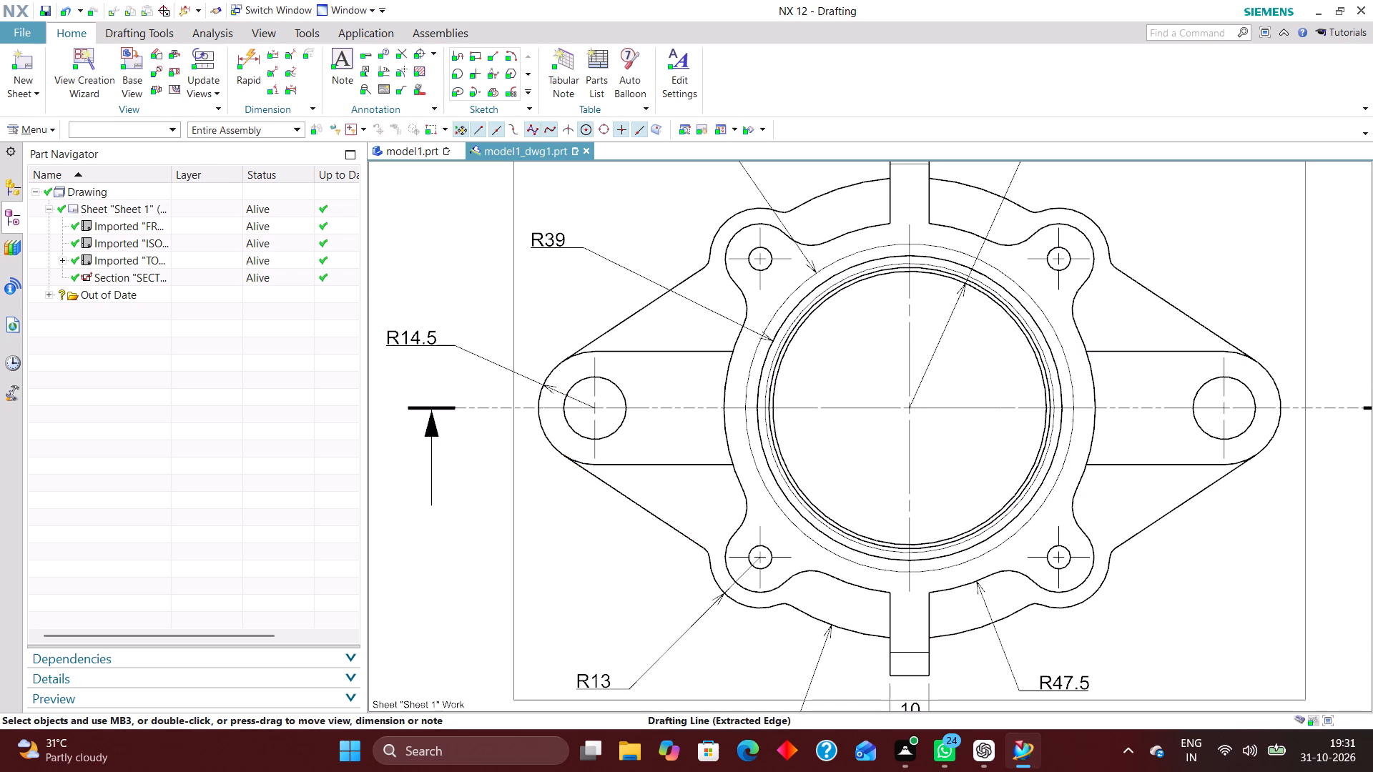
Add a Diametral dimension to the hole in the top view's right lug, placing it diagonally below and outside the lug.
scroll(574, 479, down, 3)
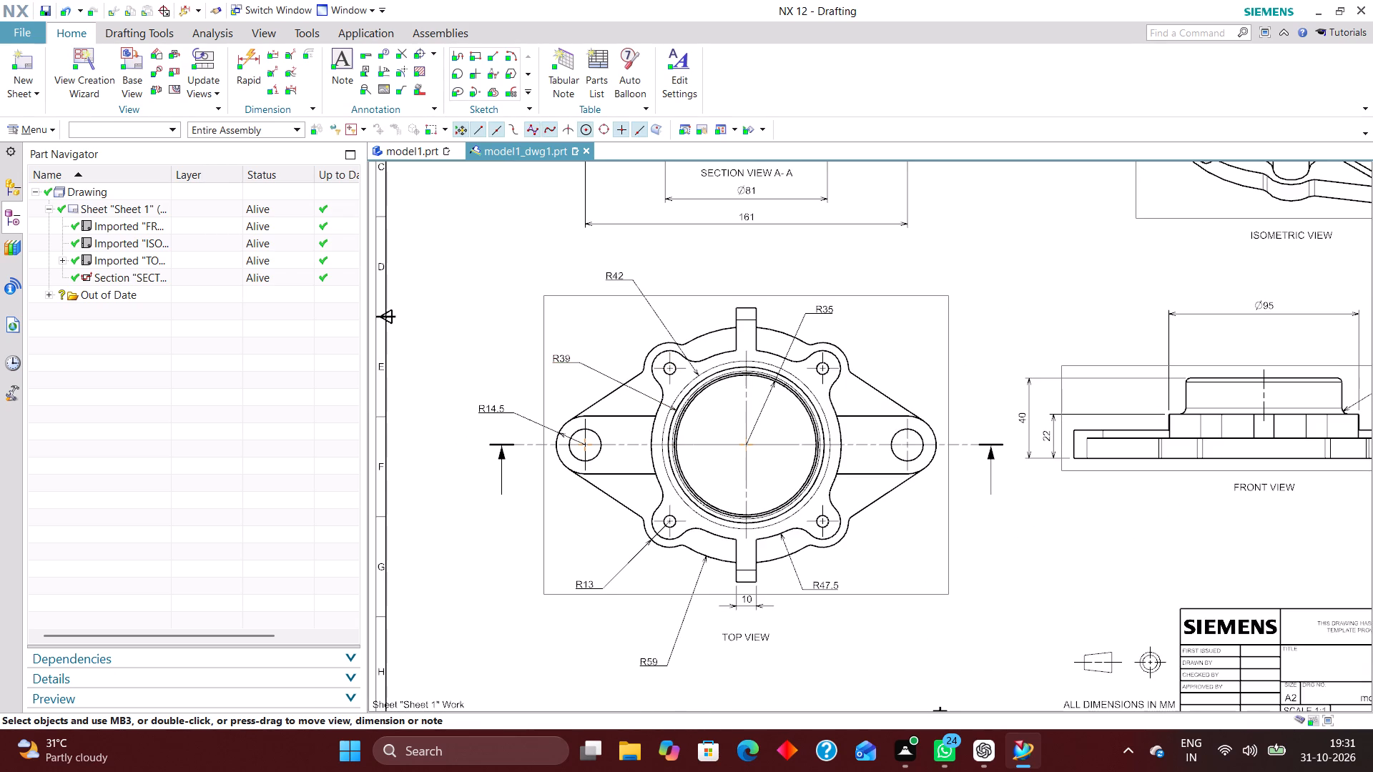
scroll(926, 471, up, 1)
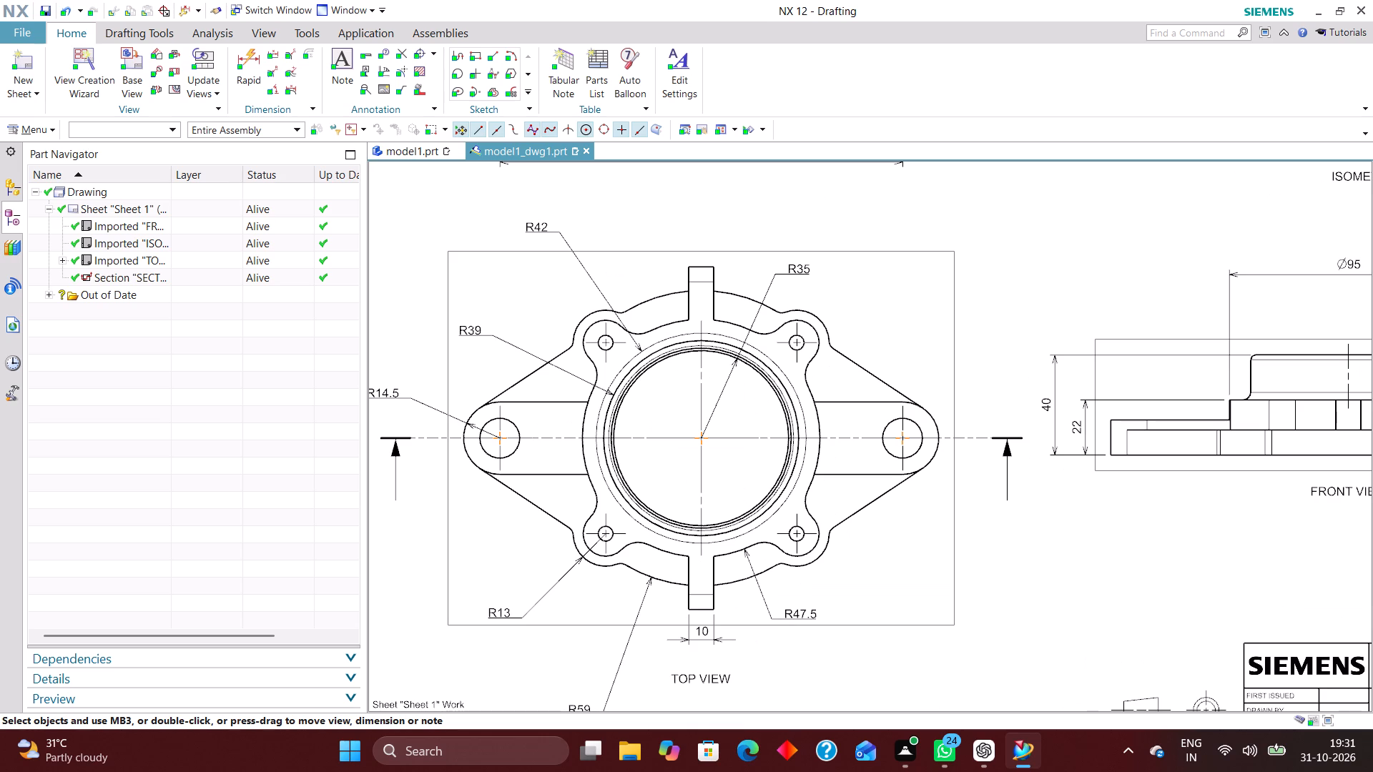
click(252, 55)
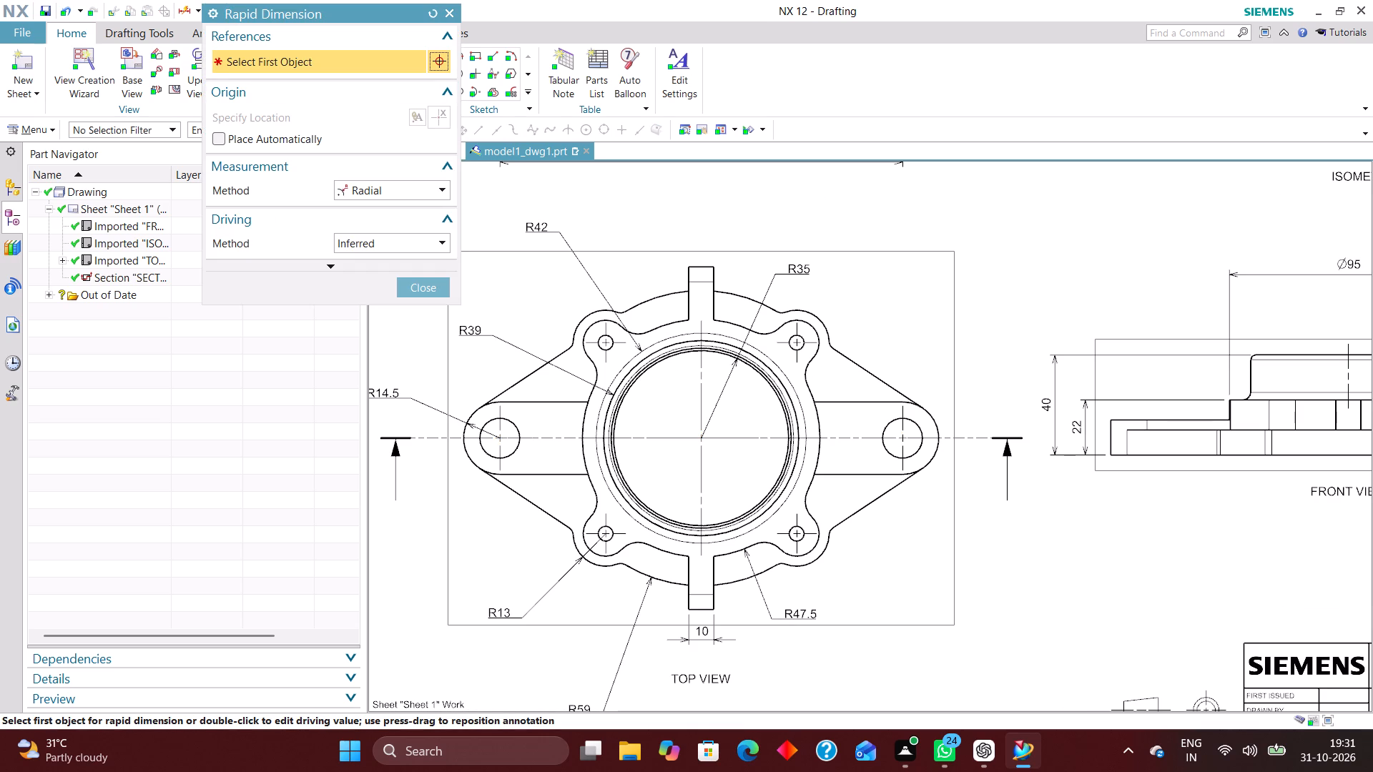
scroll(890, 452, up, 1)
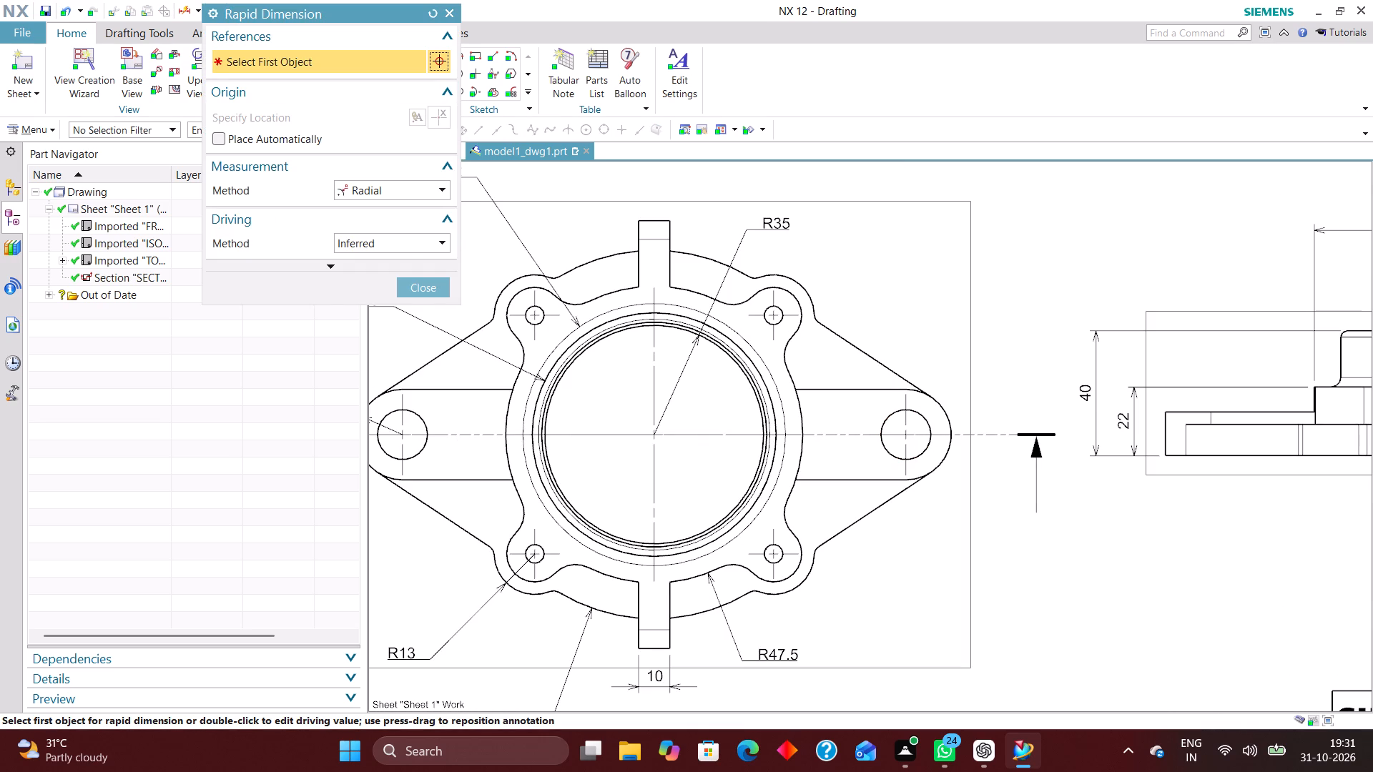
click(413, 187)
click(390, 332)
scroll(937, 467, up, 2)
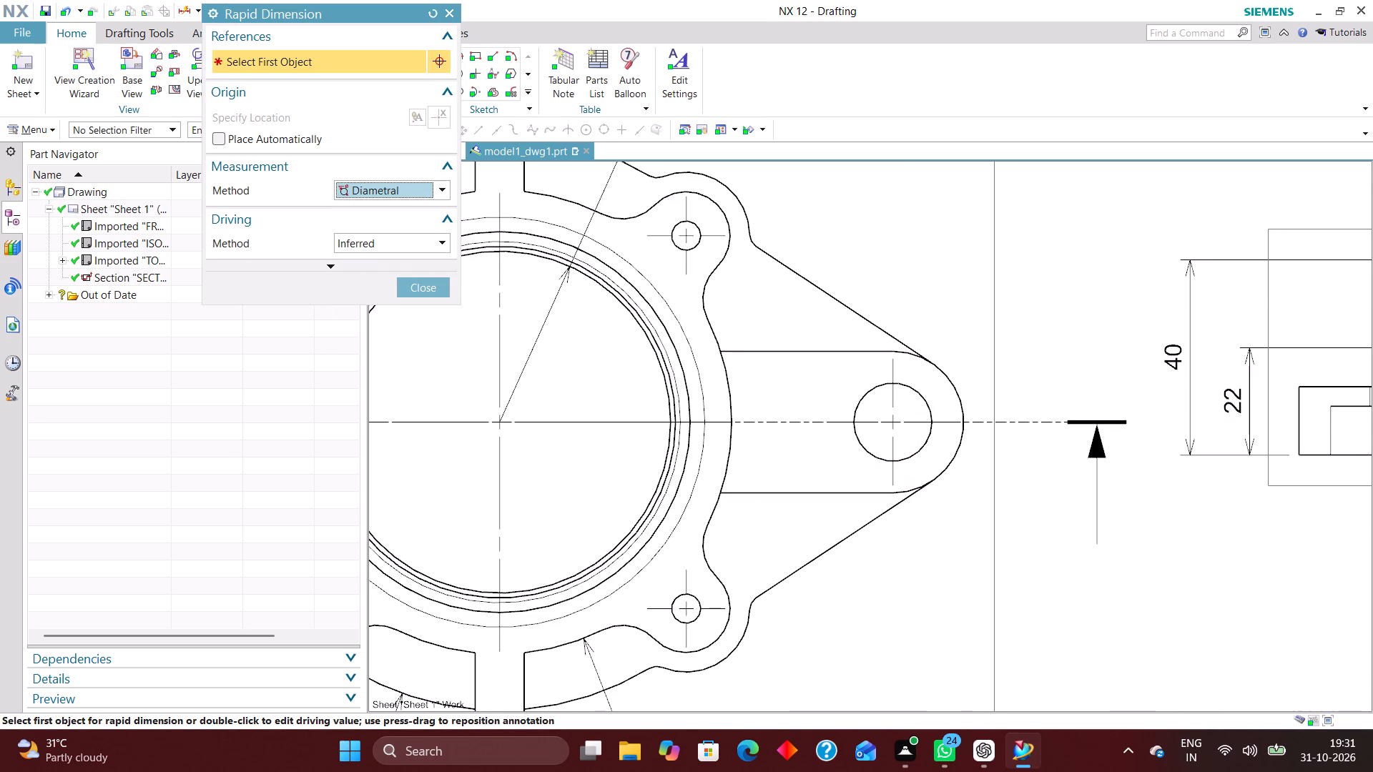
click(867, 454)
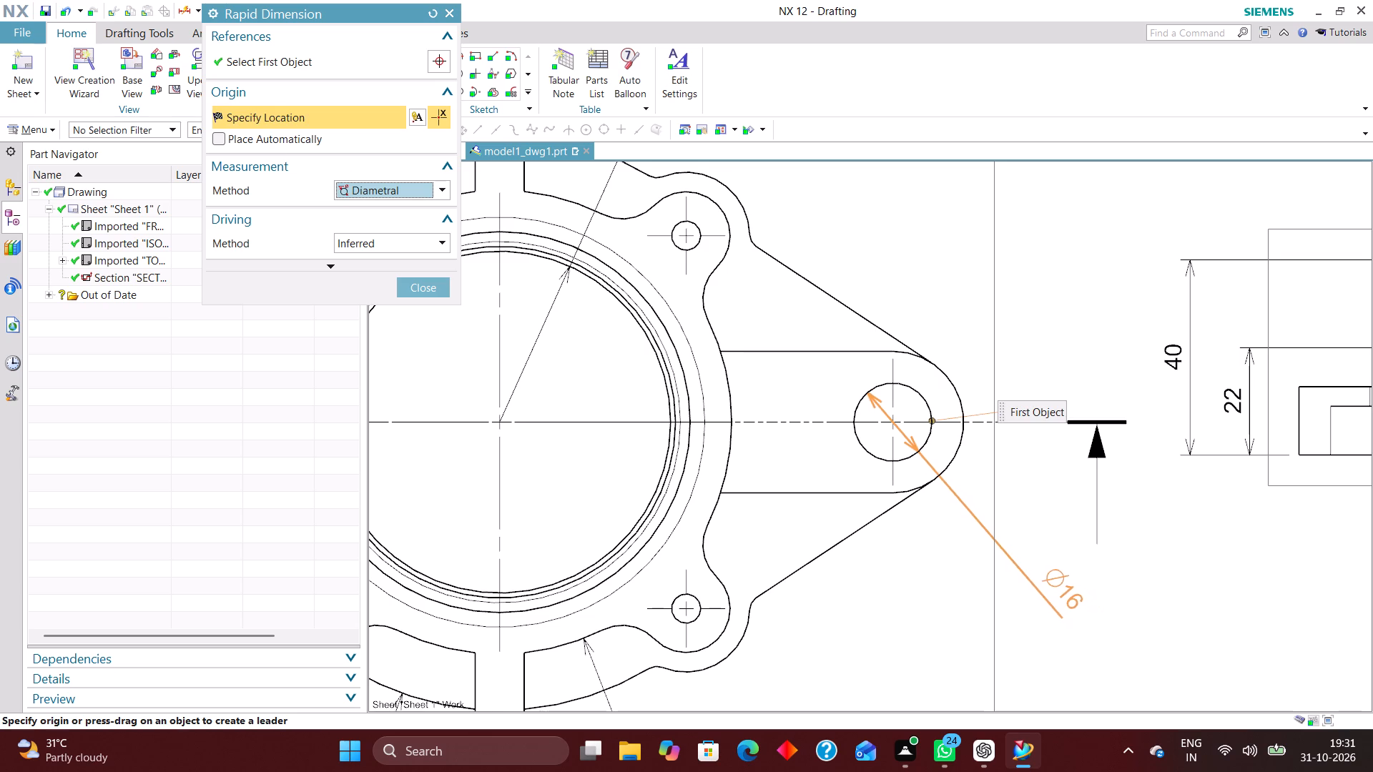
click(1062, 588)
click(418, 285)
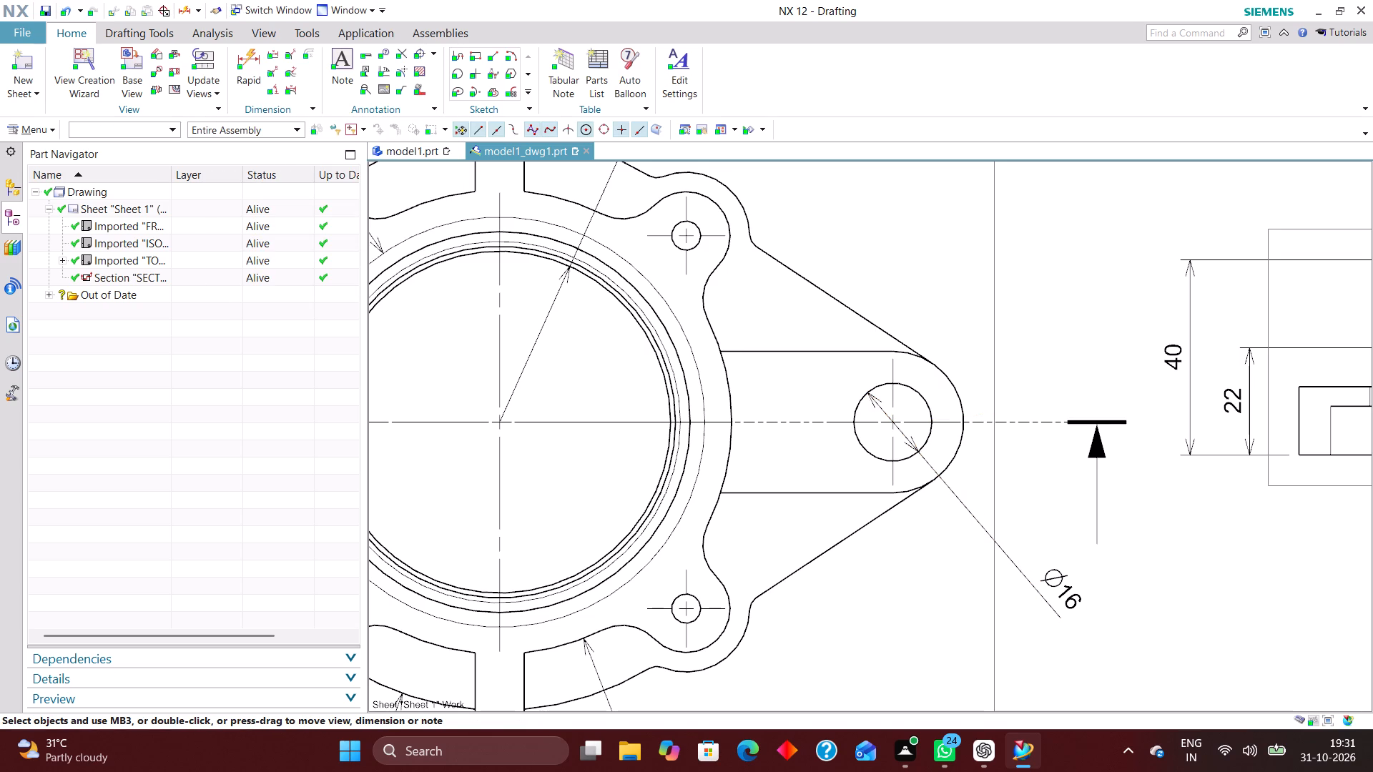
Set the Ø16 dimension to Horizontal Text with Text above Stub, and move its text slightly upward.
click(1060, 585)
click(1114, 645)
double_click(1067, 613)
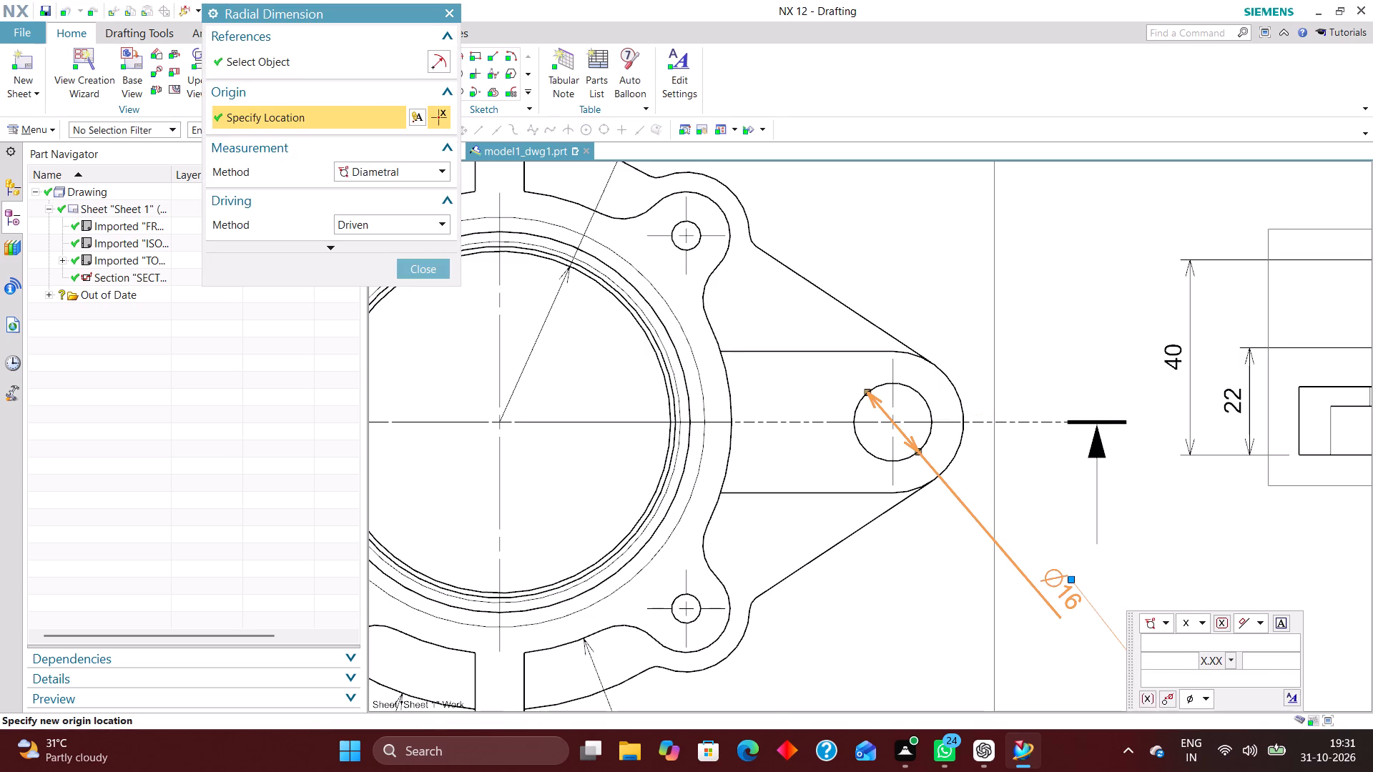
click(1291, 701)
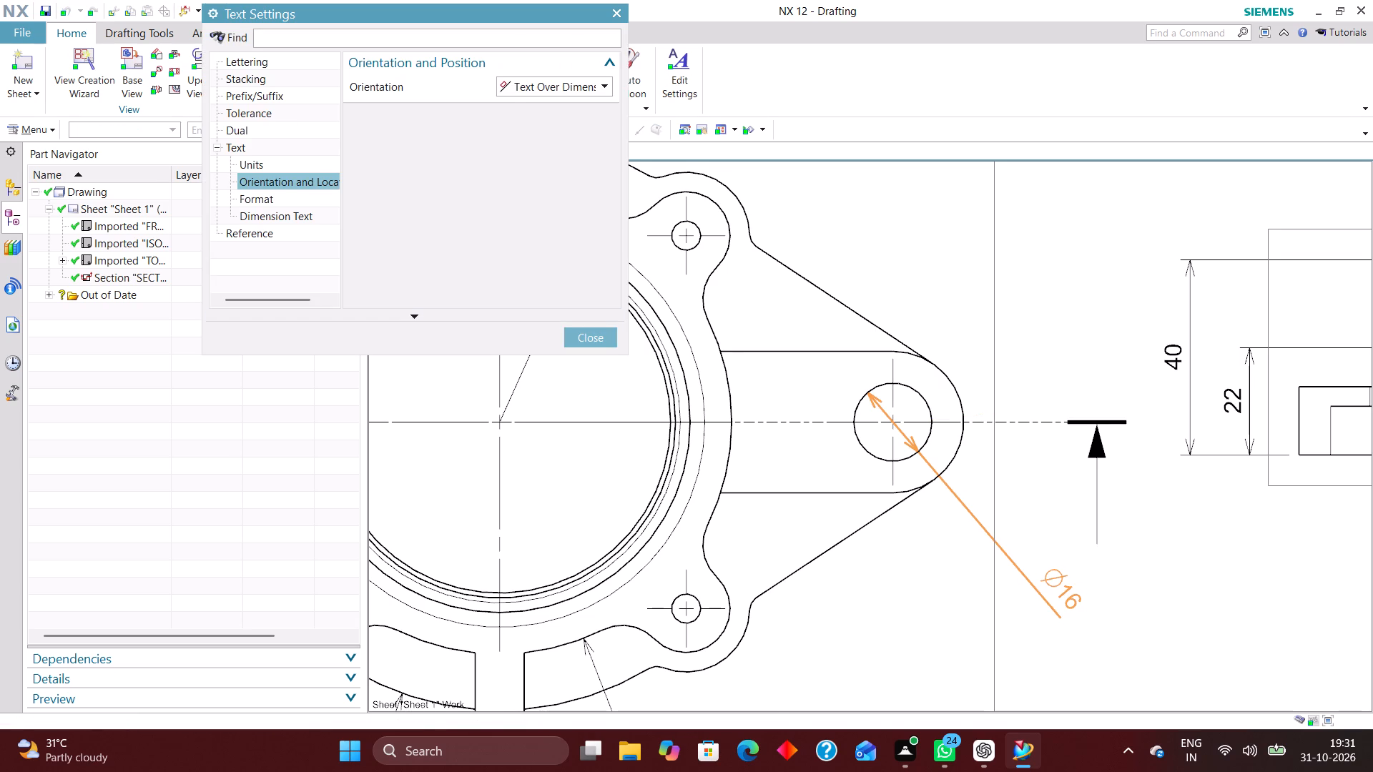
click(590, 86)
click(576, 107)
click(578, 116)
click(578, 139)
click(596, 333)
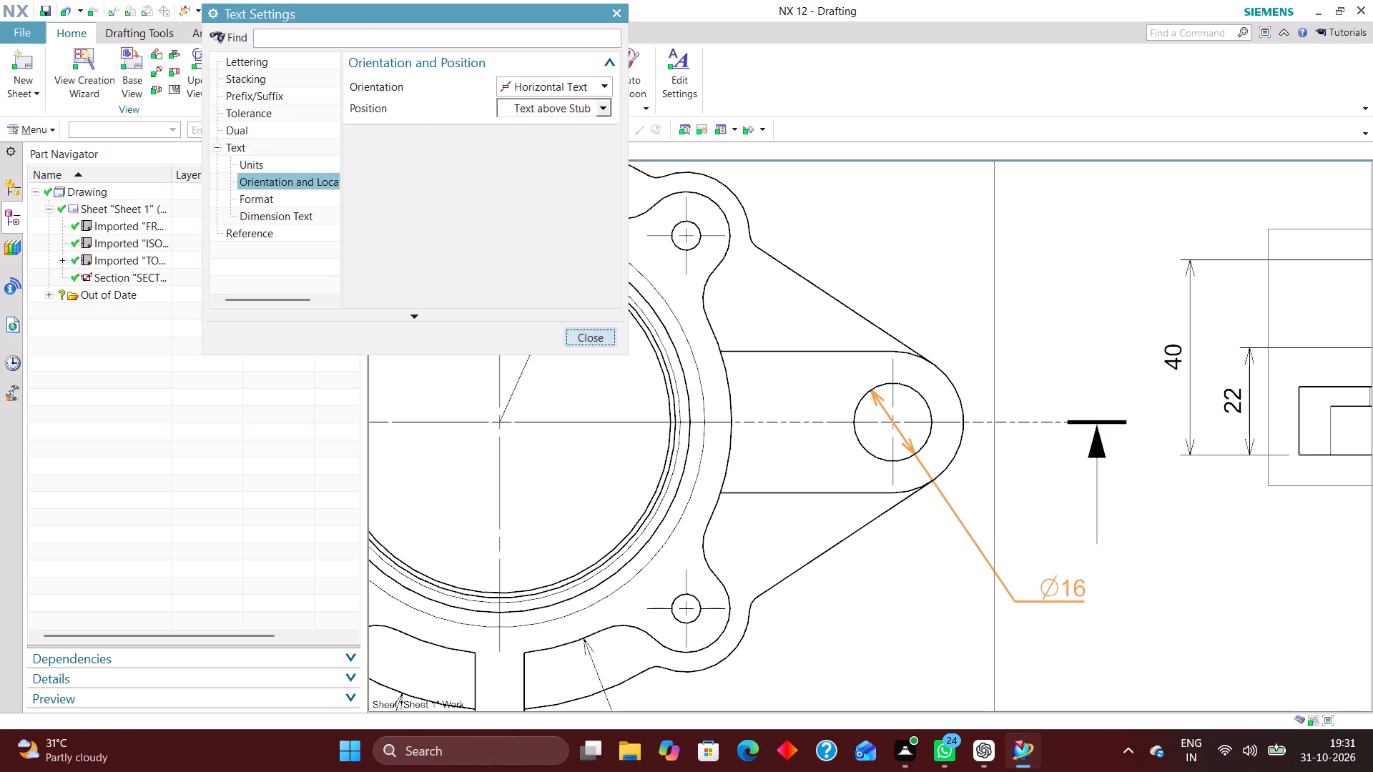
drag(1059, 595, 1061, 565)
click(425, 262)
Add a Diametral dimension to the small hole in the top view's upper-right corner boss, placing it diagonally above and outside the boss.
scroll(782, 380, down, 2)
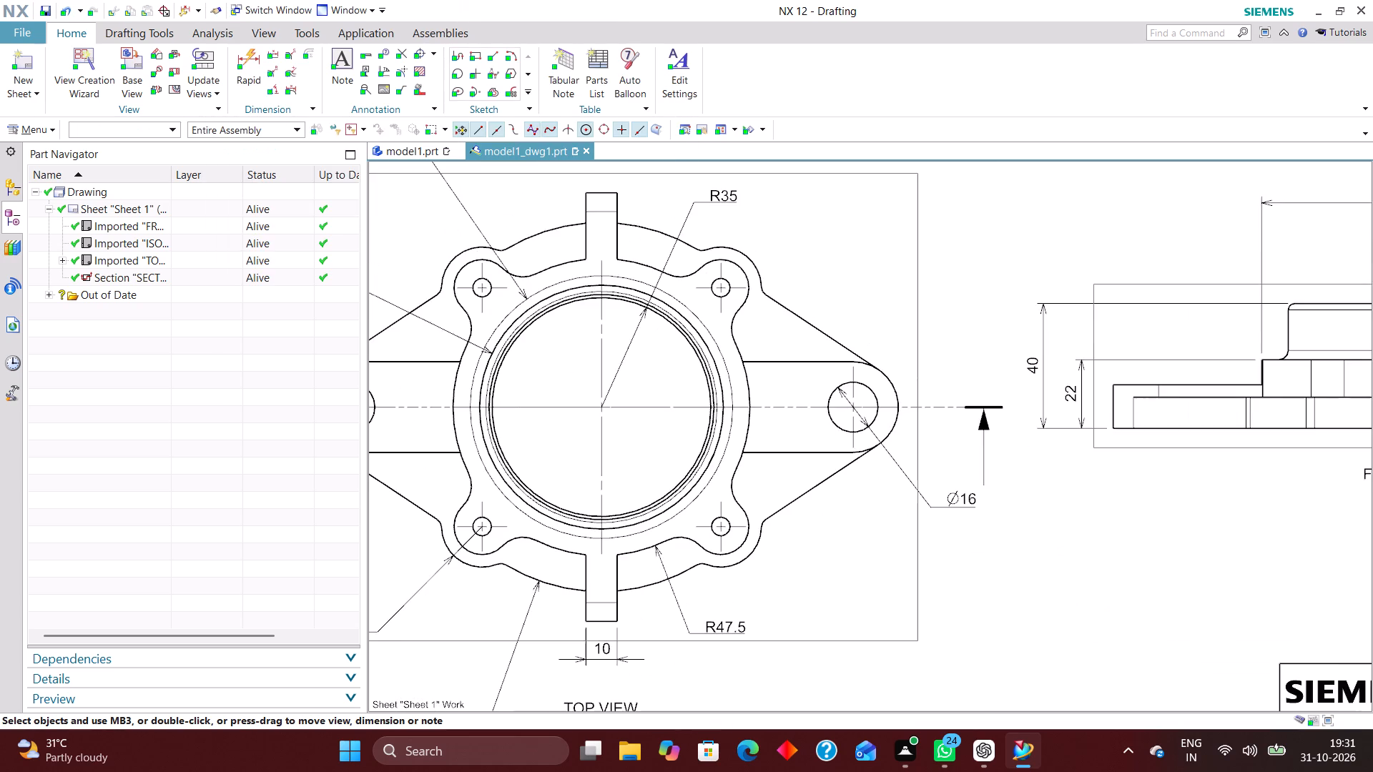
scroll(859, 434, down, 1)
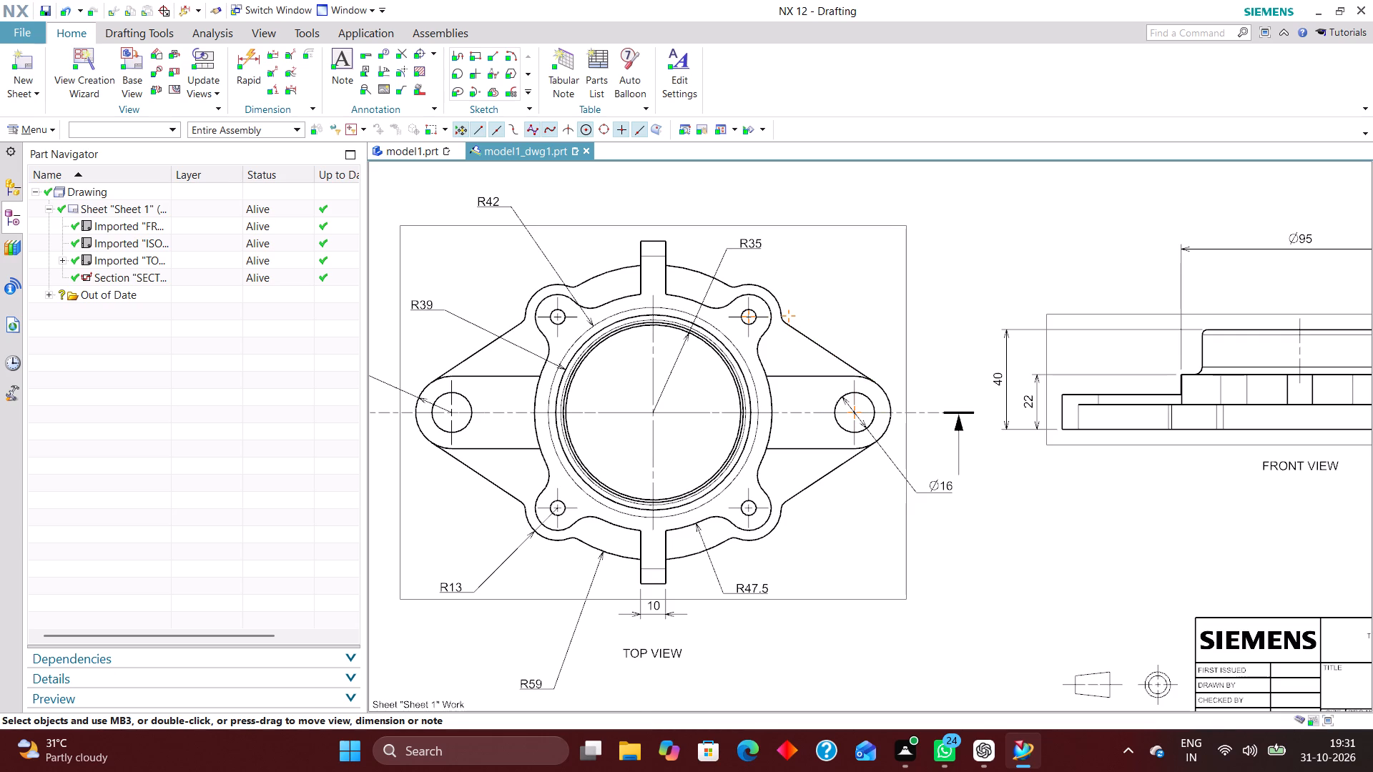
scroll(733, 475, down, 1)
scroll(765, 512, up, 3)
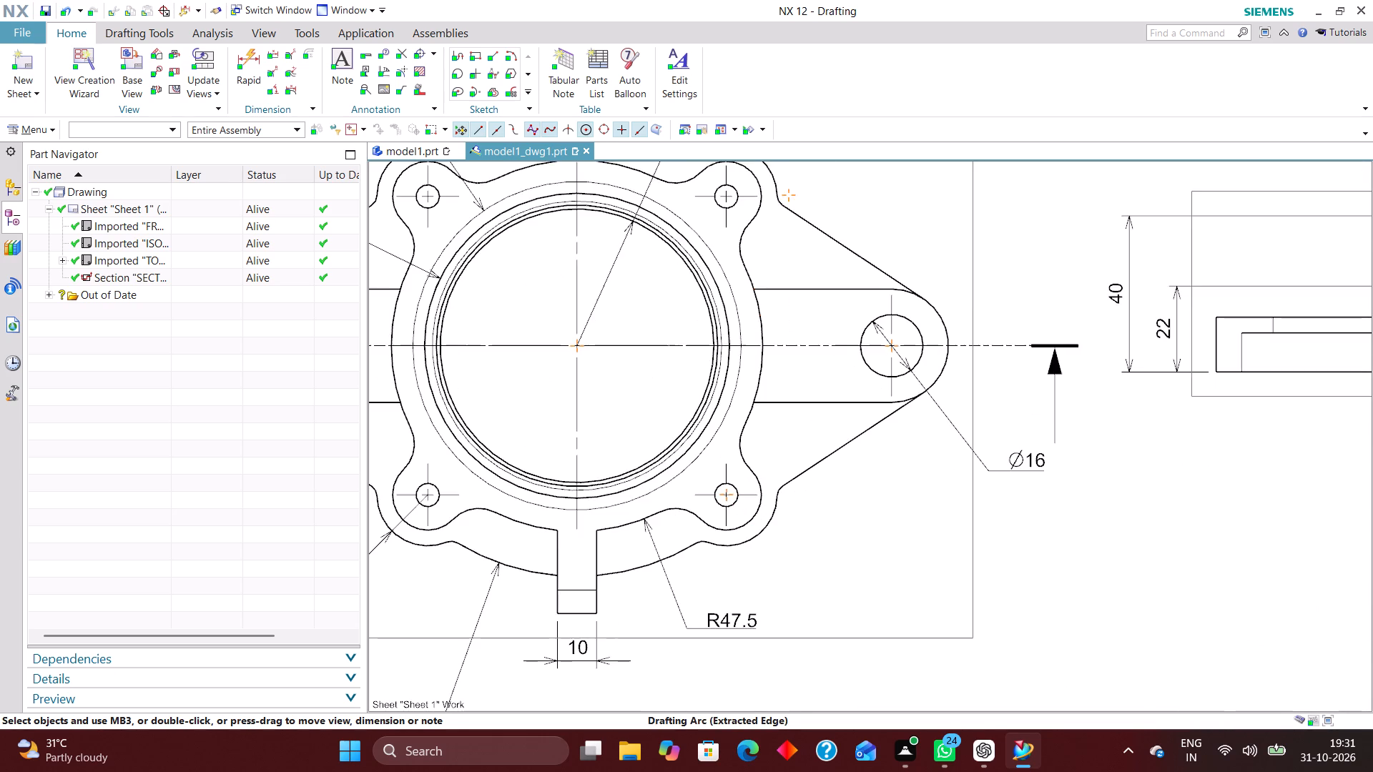
scroll(771, 482, down, 2)
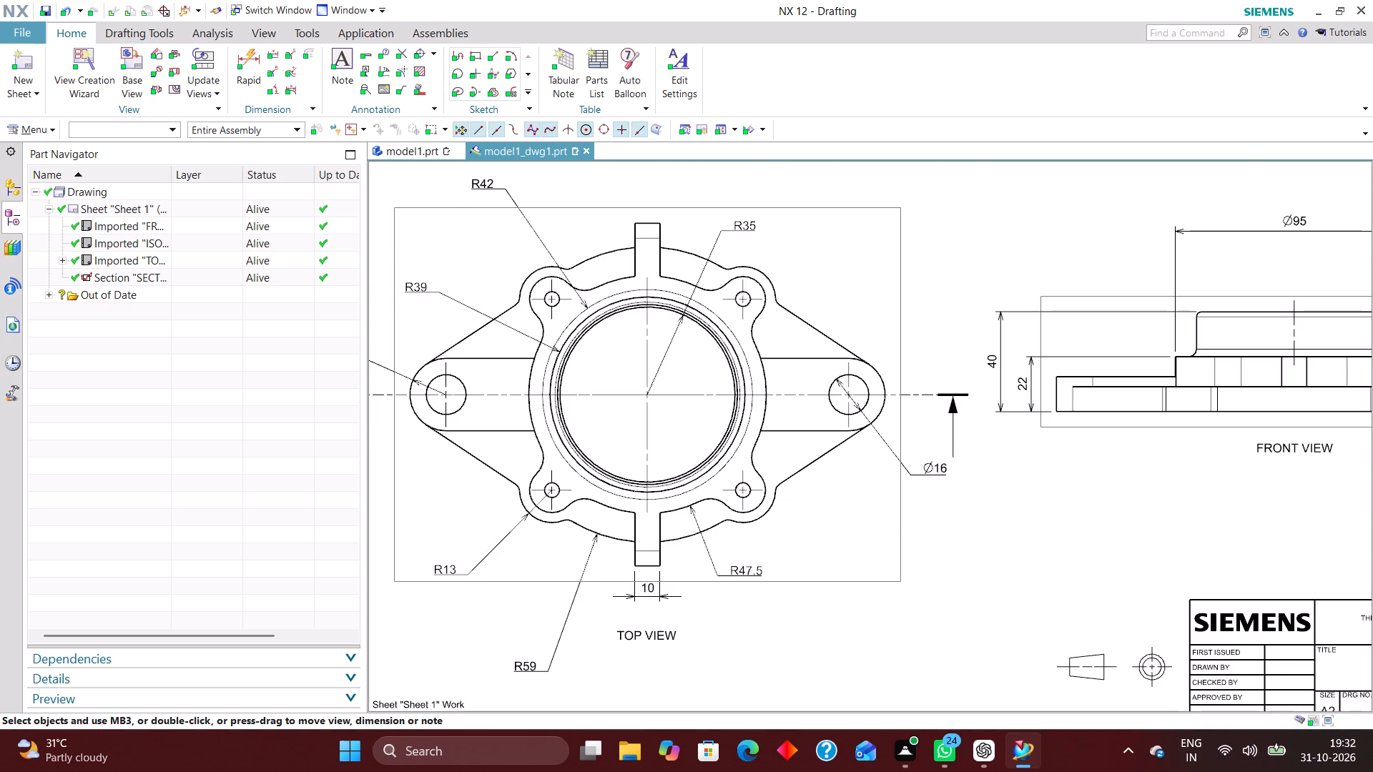
click(248, 53)
scroll(740, 282, up, 3)
click(752, 305)
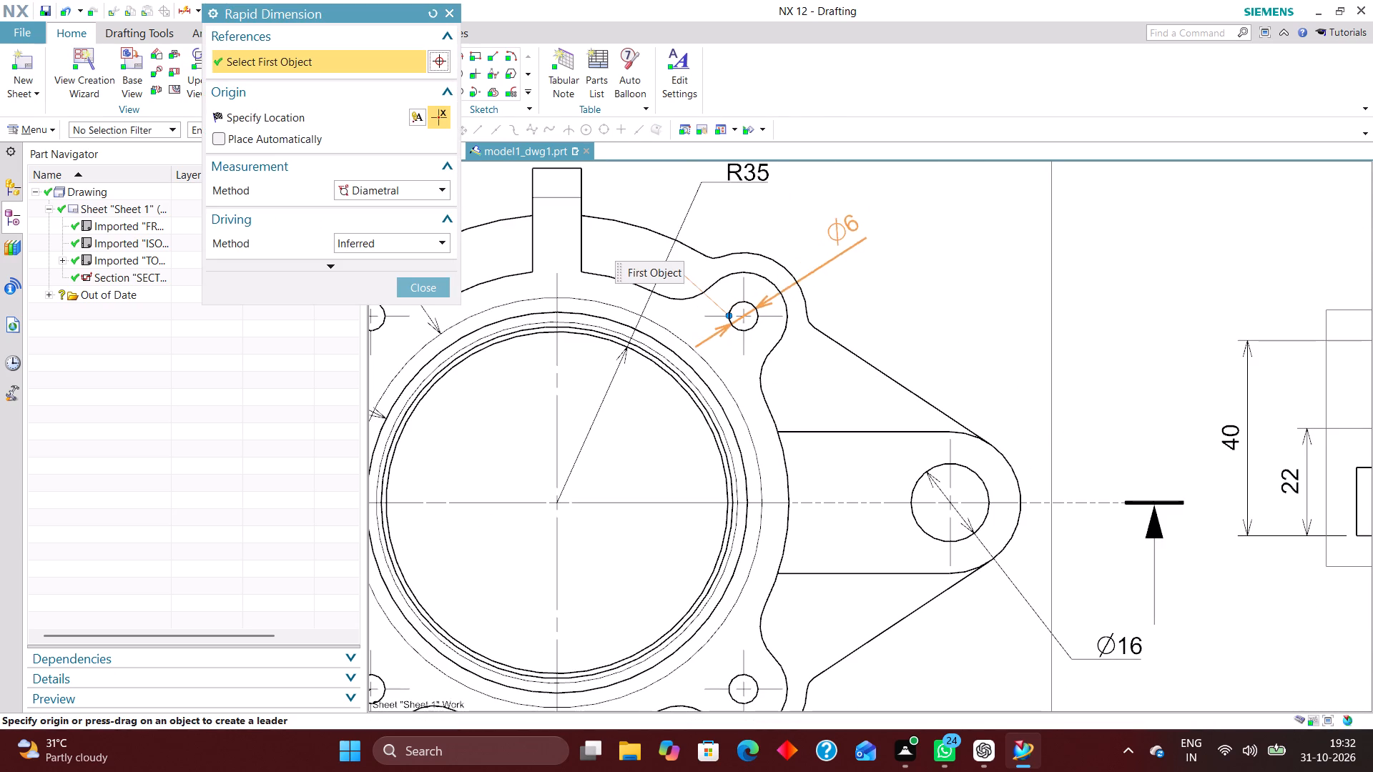
click(850, 201)
click(428, 288)
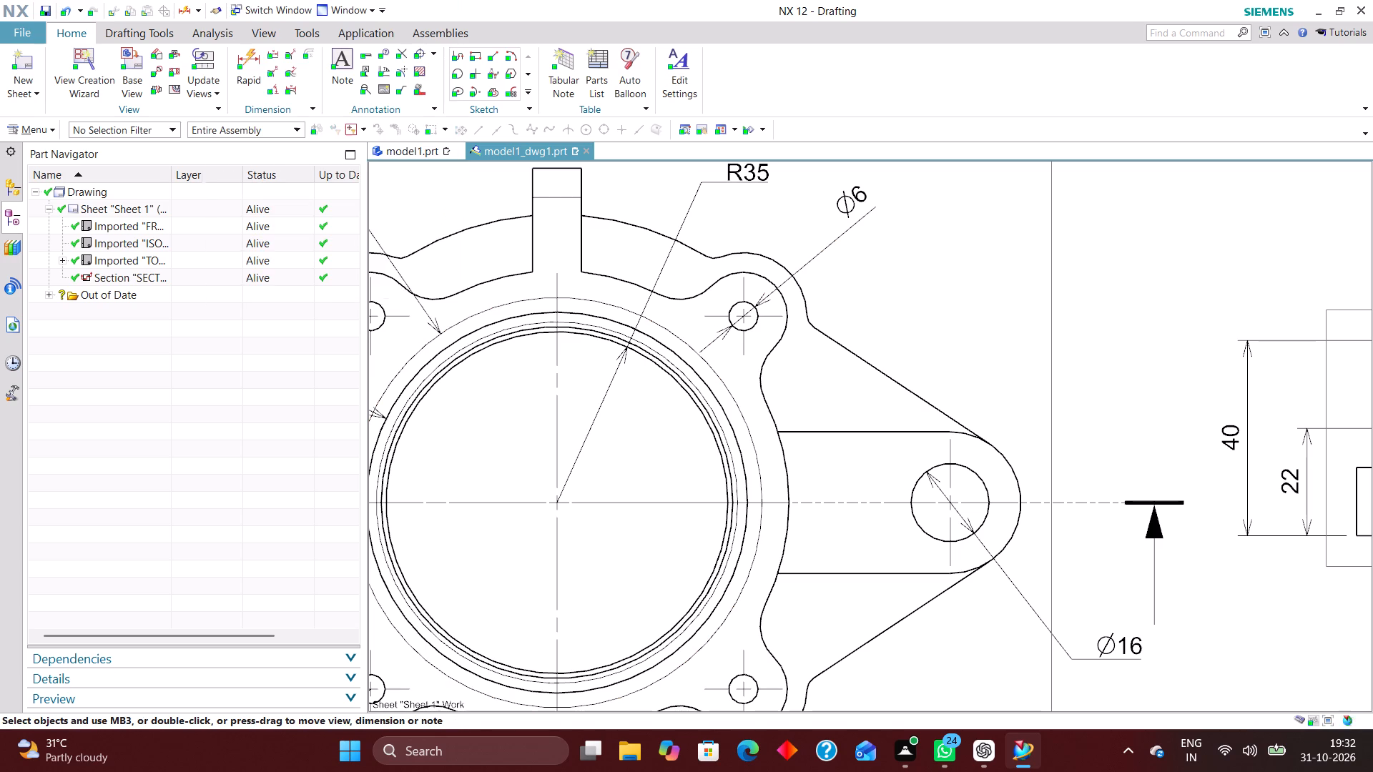
Move the Ø6 dimension text slightly closer to the R35 dimension, making its dimension line steeper.
scroll(786, 330, down, 3)
scroll(721, 272, up, 3)
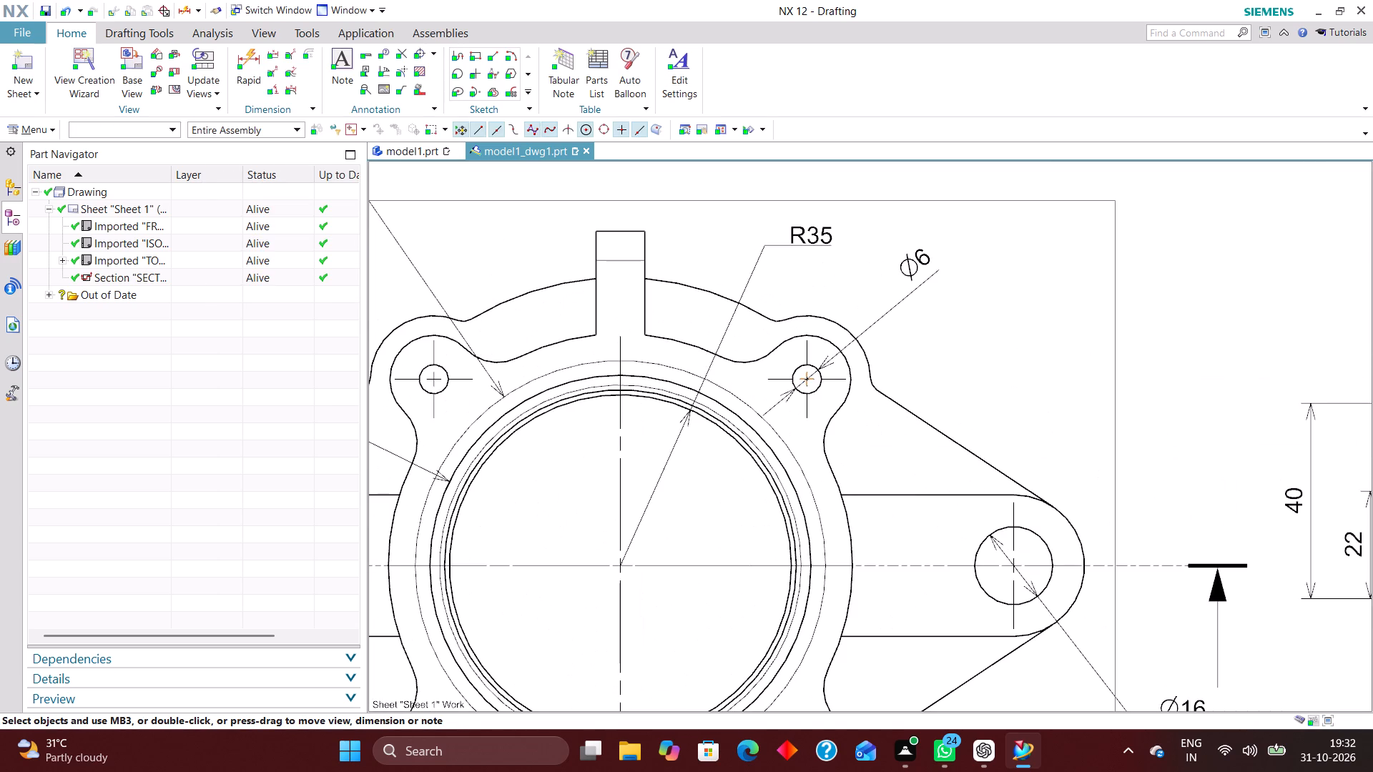
scroll(786, 300, down, 3)
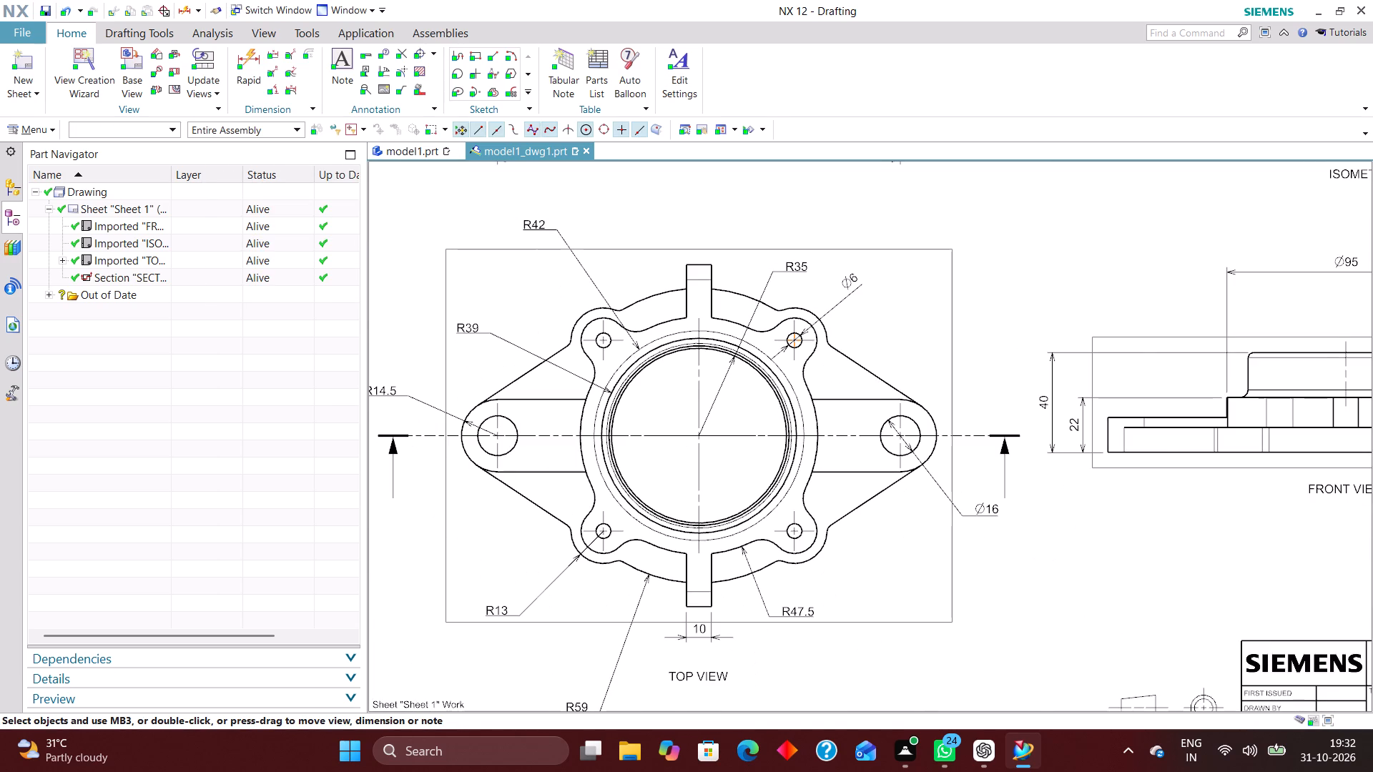
scroll(827, 289, up, 2)
scroll(821, 277, down, 1)
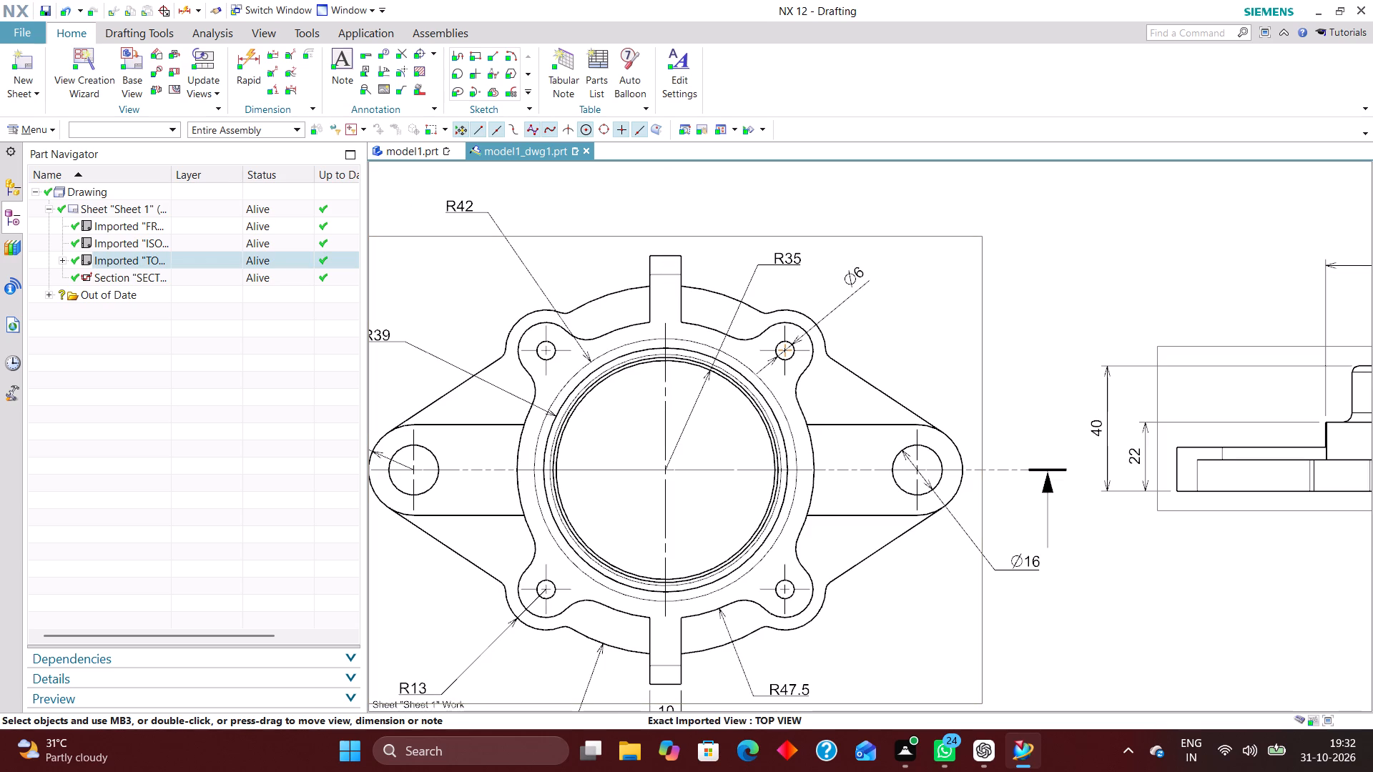
scroll(749, 327, down, 2)
scroll(729, 340, up, 1)
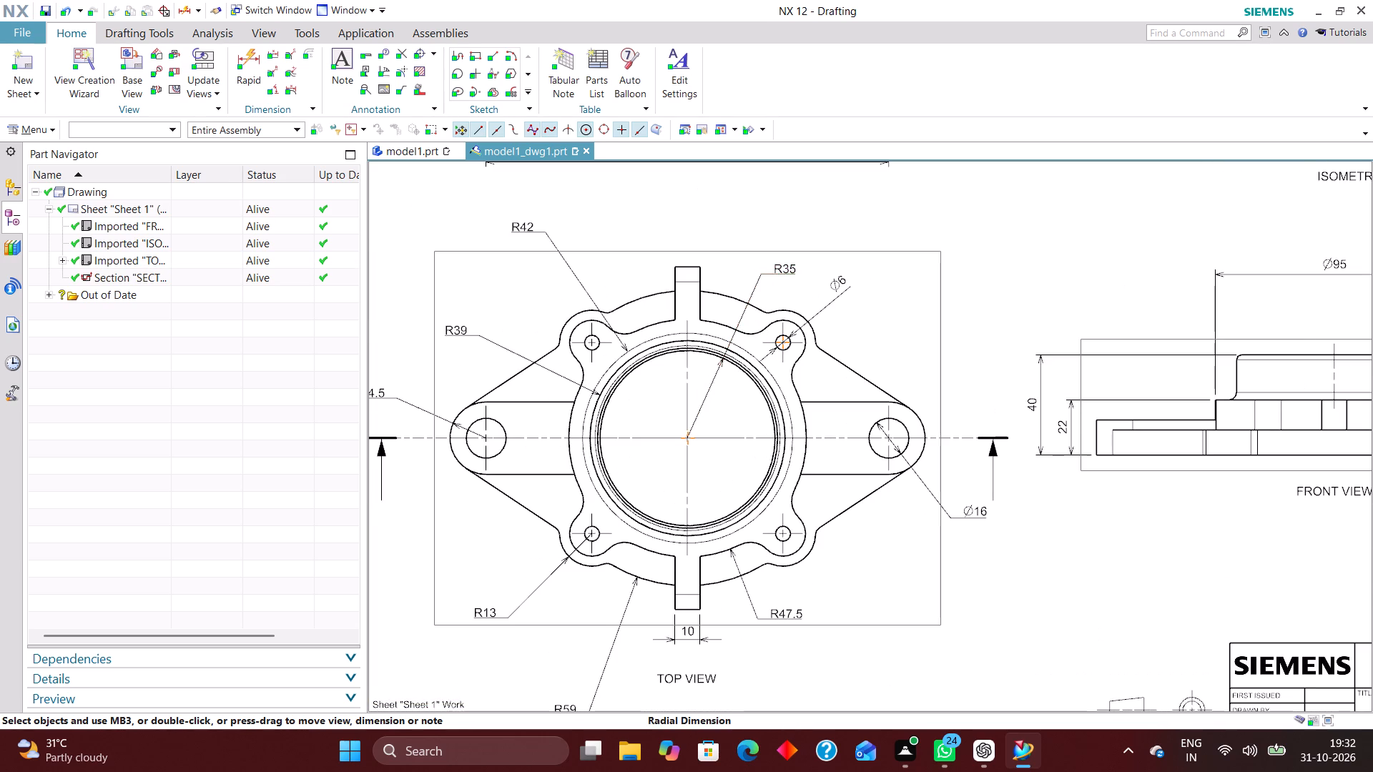
scroll(764, 271, down, 1)
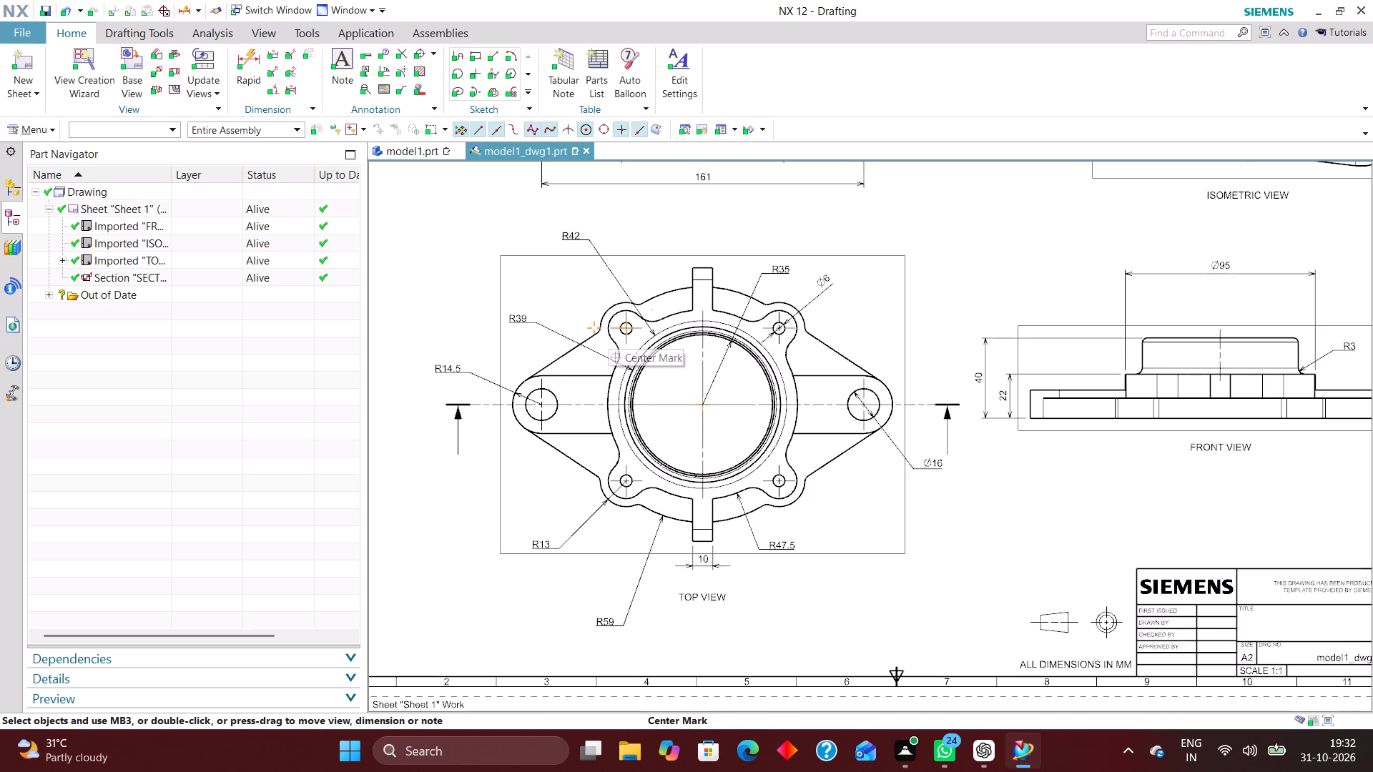
scroll(646, 309, down, 1)
scroll(913, 292, up, 1)
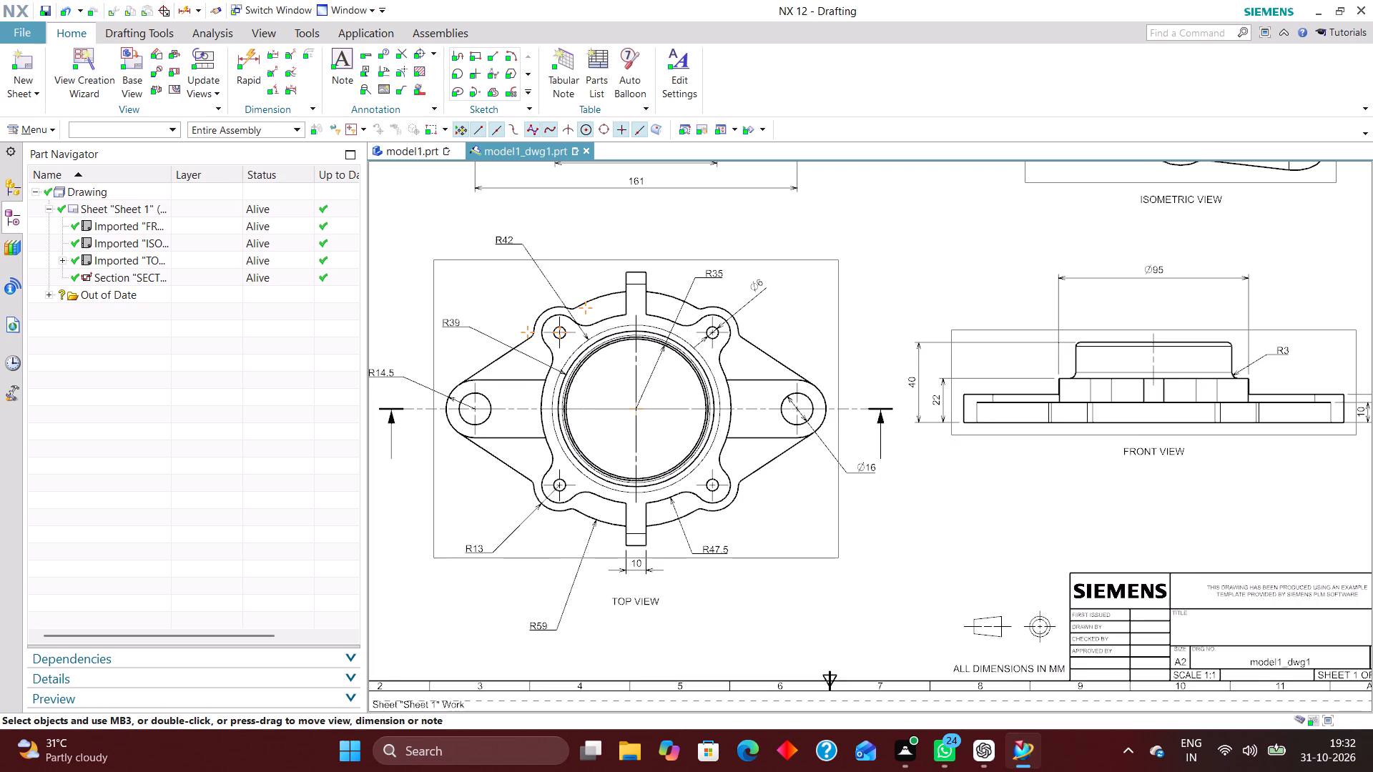
right_drag(929, 228, 848, 320)
scroll(817, 479, up, 5)
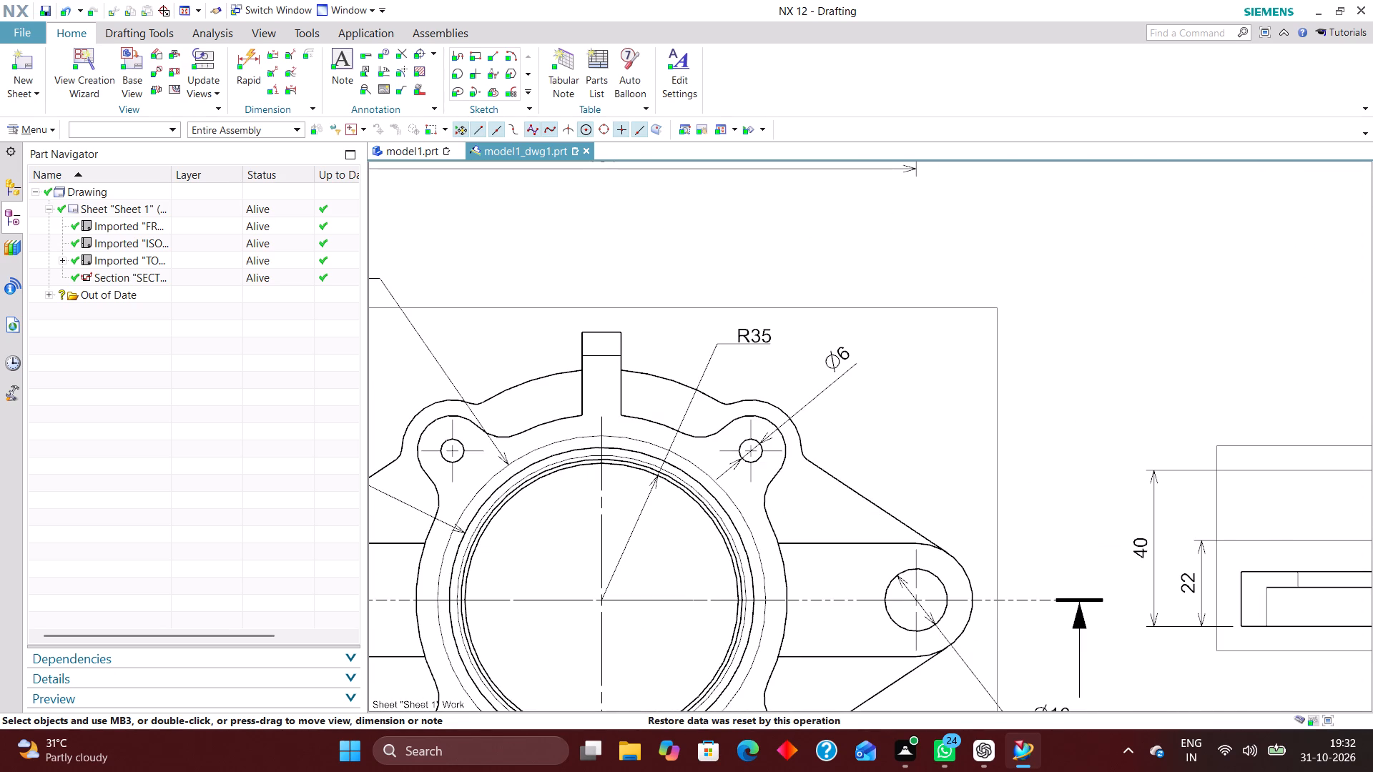
drag(832, 352, 817, 349)
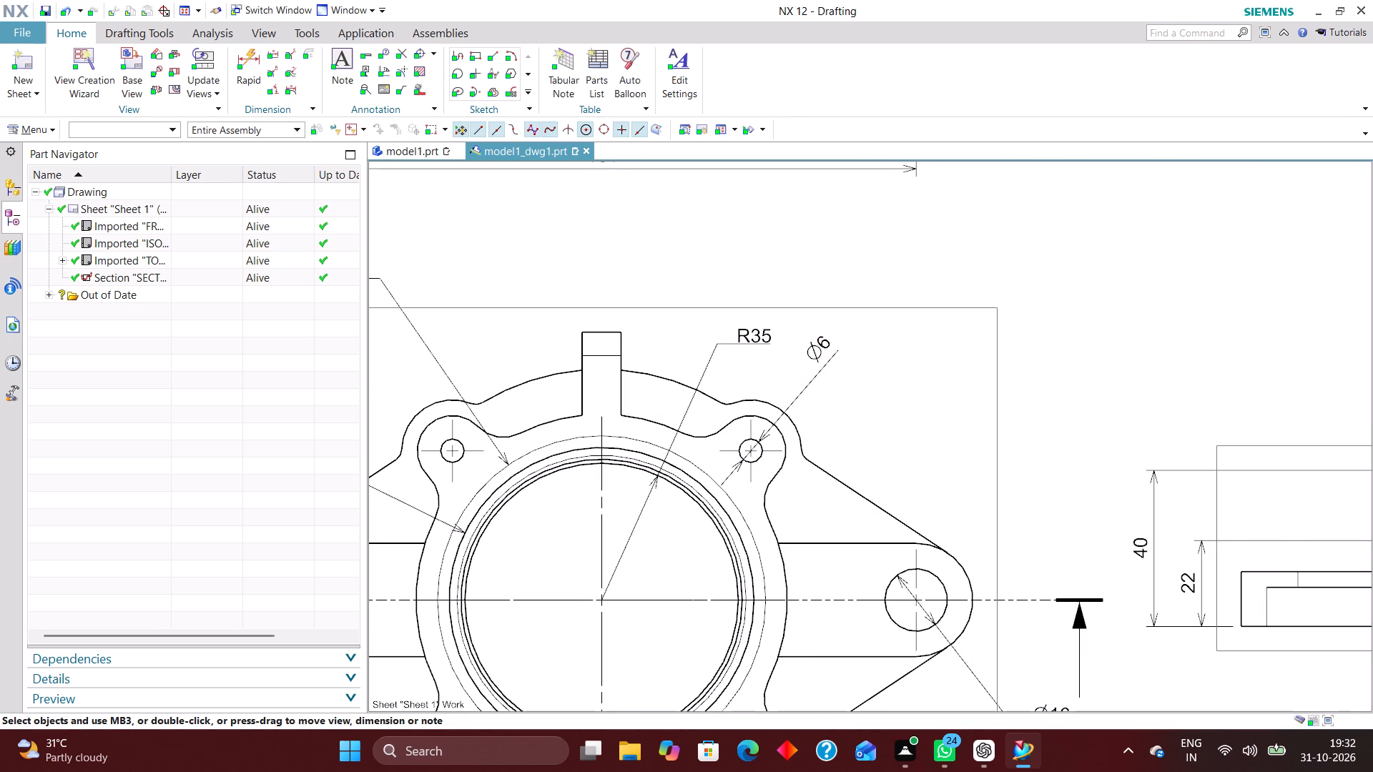
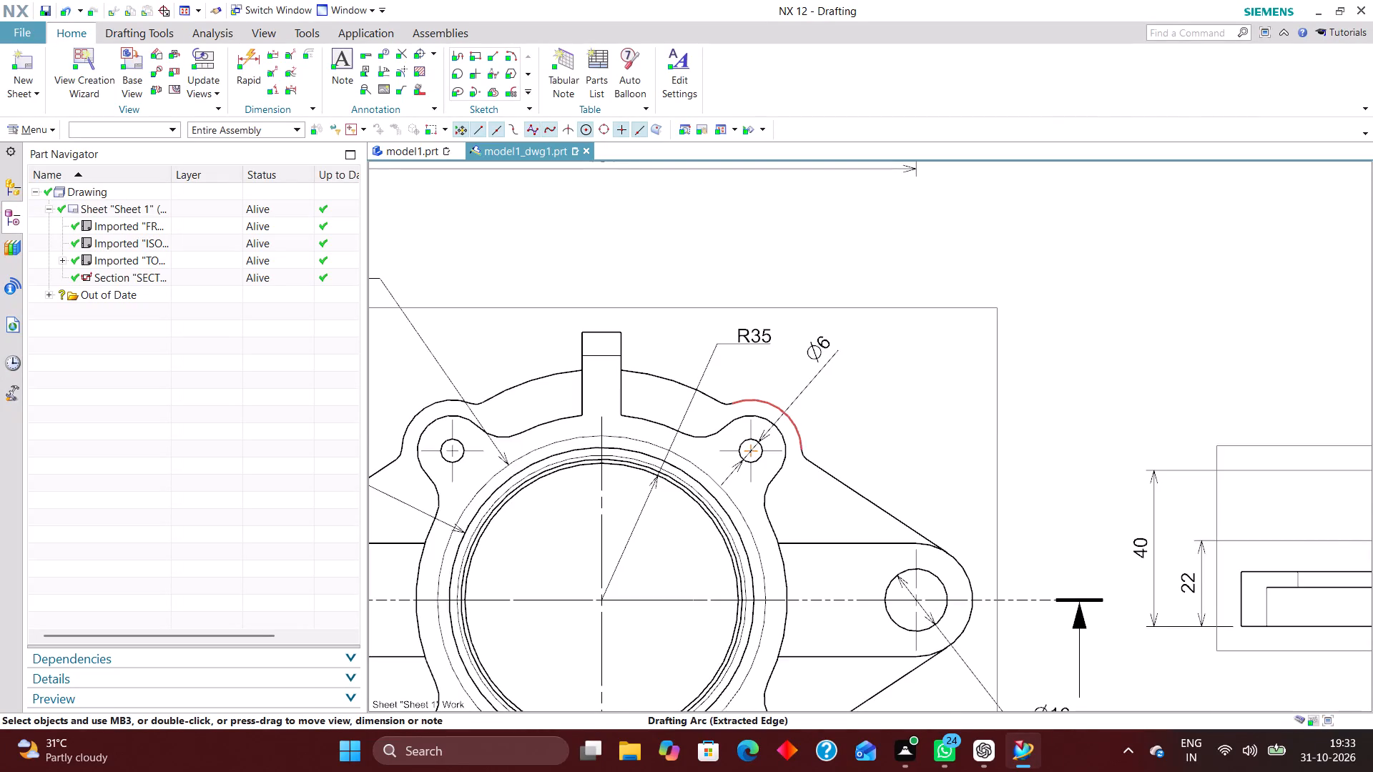
Add a Chamfer dimension to the bore's upper-right edge chamfer in section view A-A, placing it outside, beyond the rim's rounded corner.
scroll(758, 404, down, 5)
scroll(791, 550, up, 3)
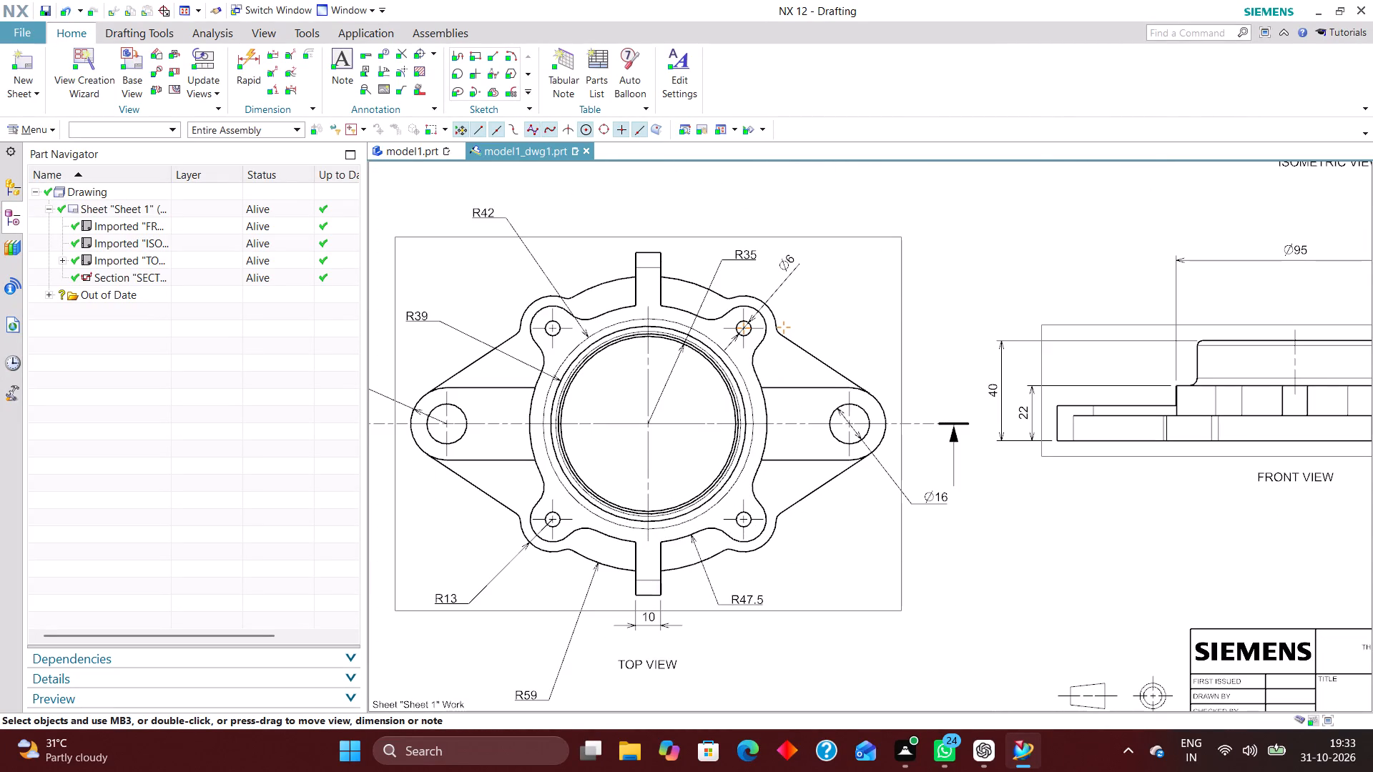
scroll(924, 562, down, 1)
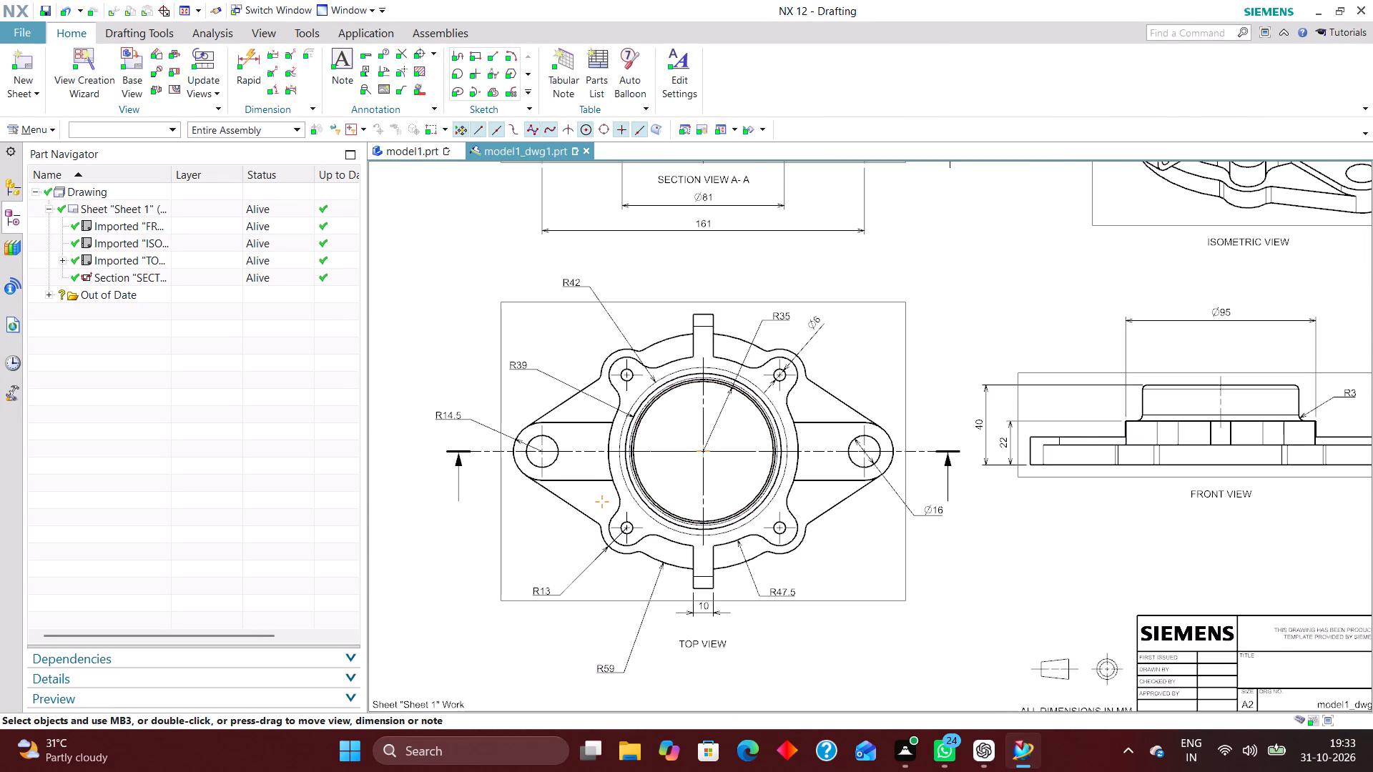
scroll(584, 426, down, 2)
scroll(707, 199, up, 3)
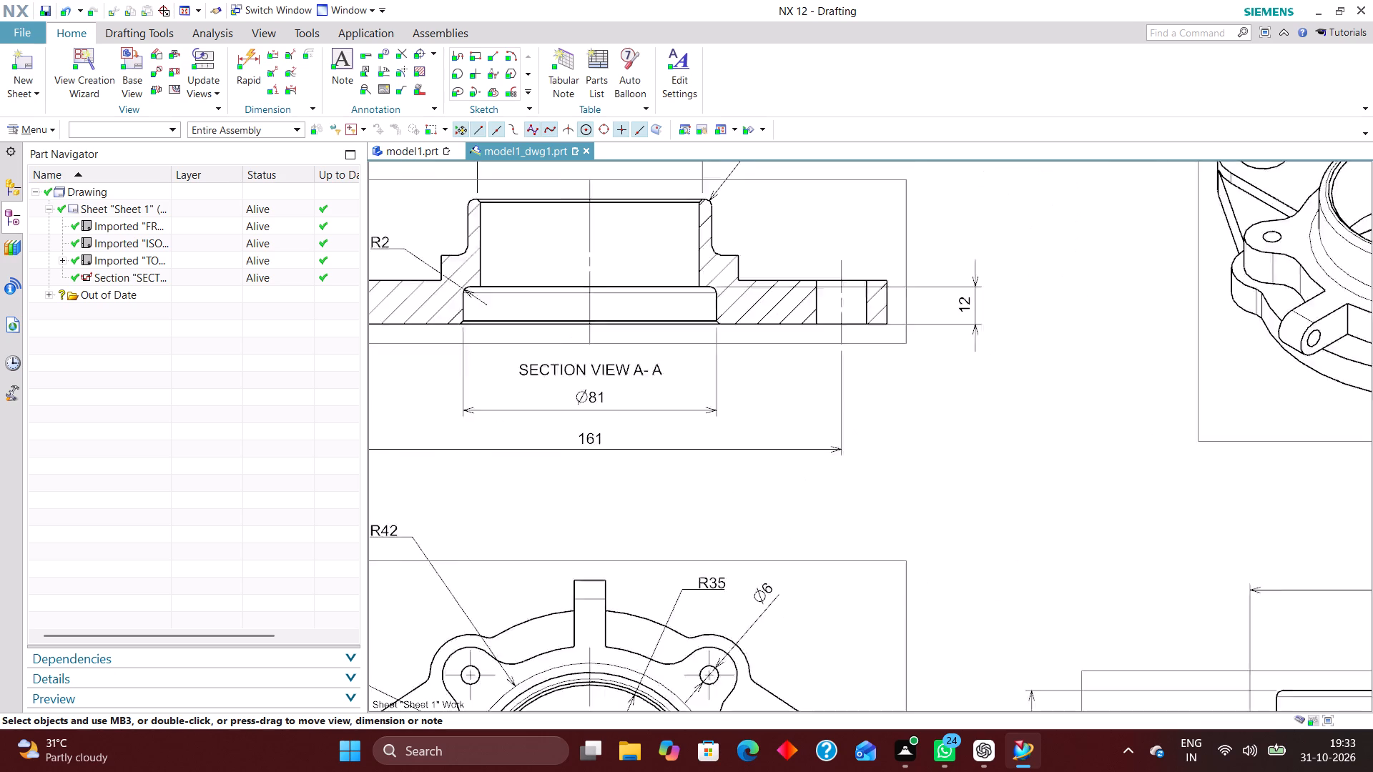
scroll(711, 202, up, 6)
scroll(728, 278, down, 2)
scroll(714, 230, up, 4)
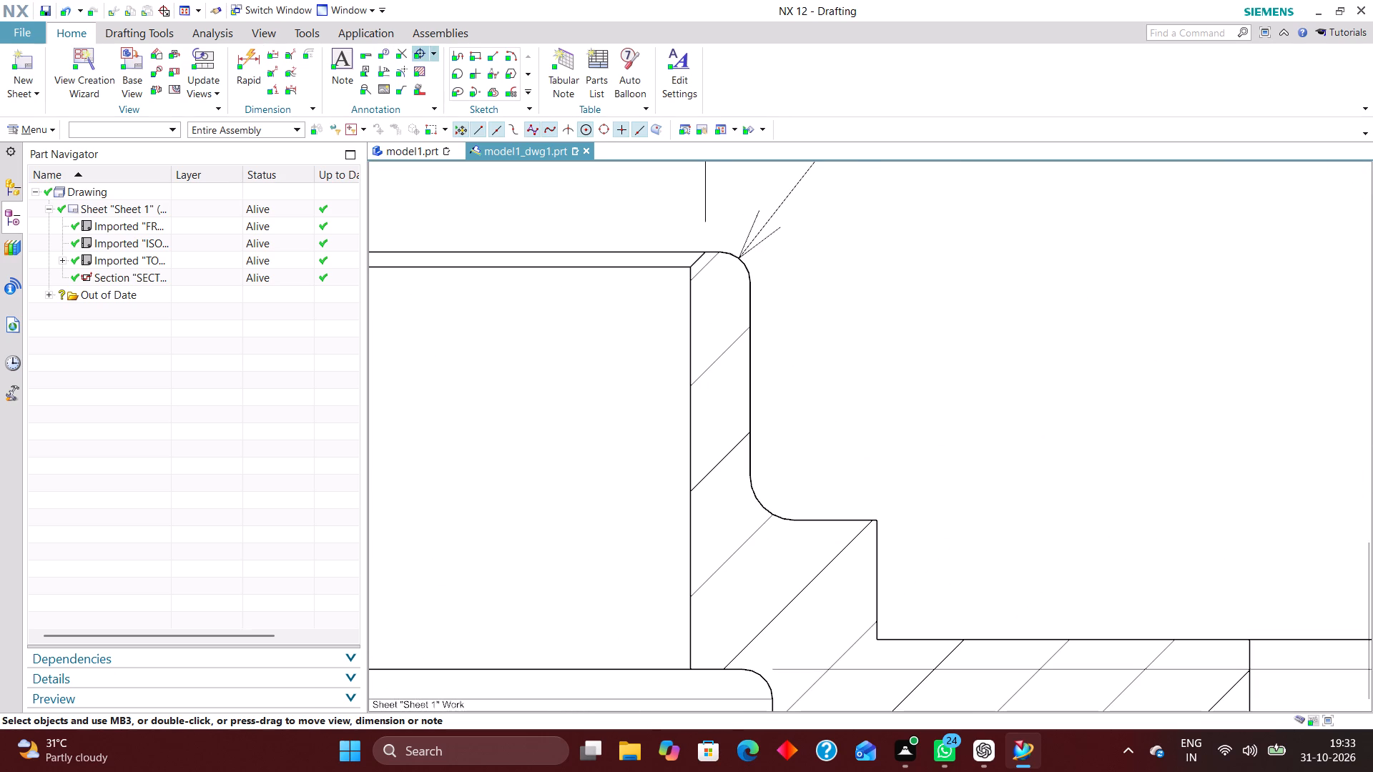
click(290, 54)
scroll(643, 257, up, 4)
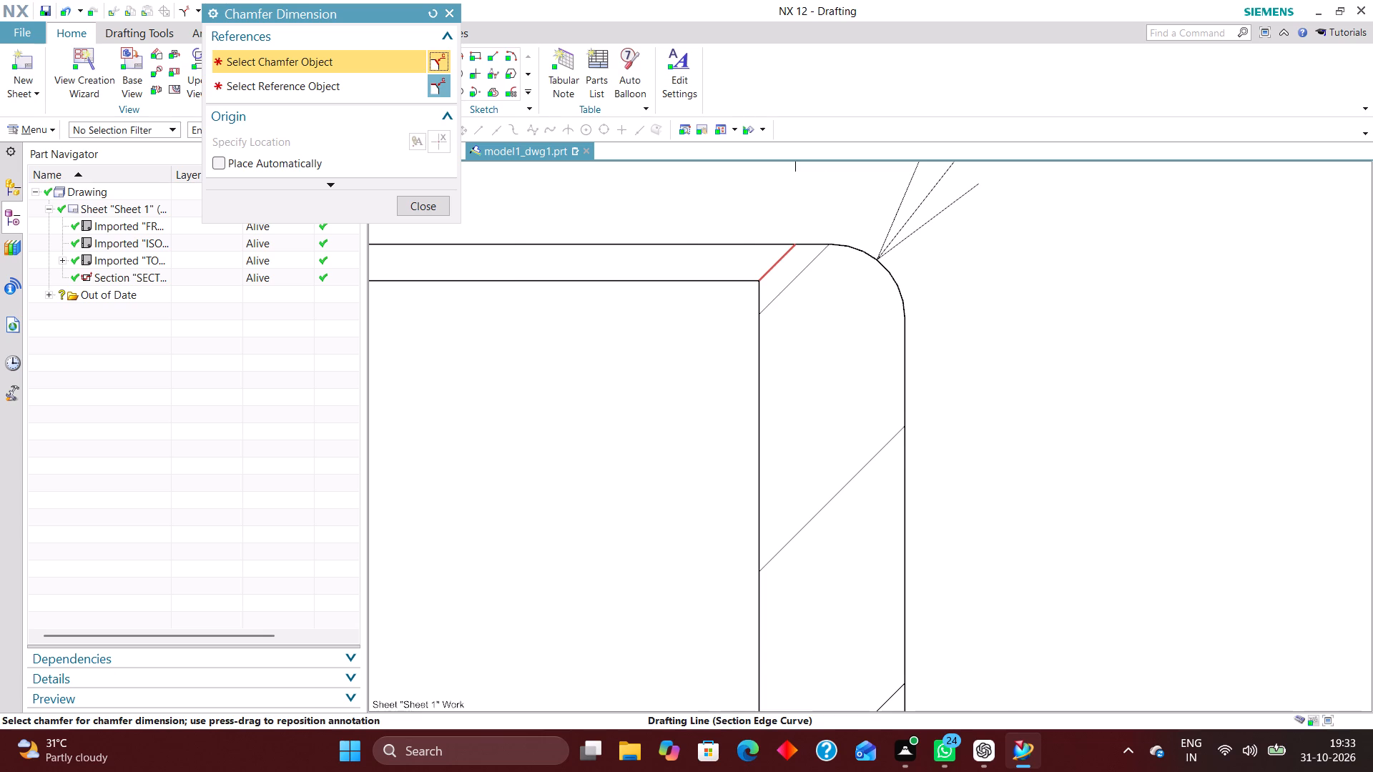
click(770, 266)
scroll(1086, 350, down, 3)
scroll(870, 369, down, 4)
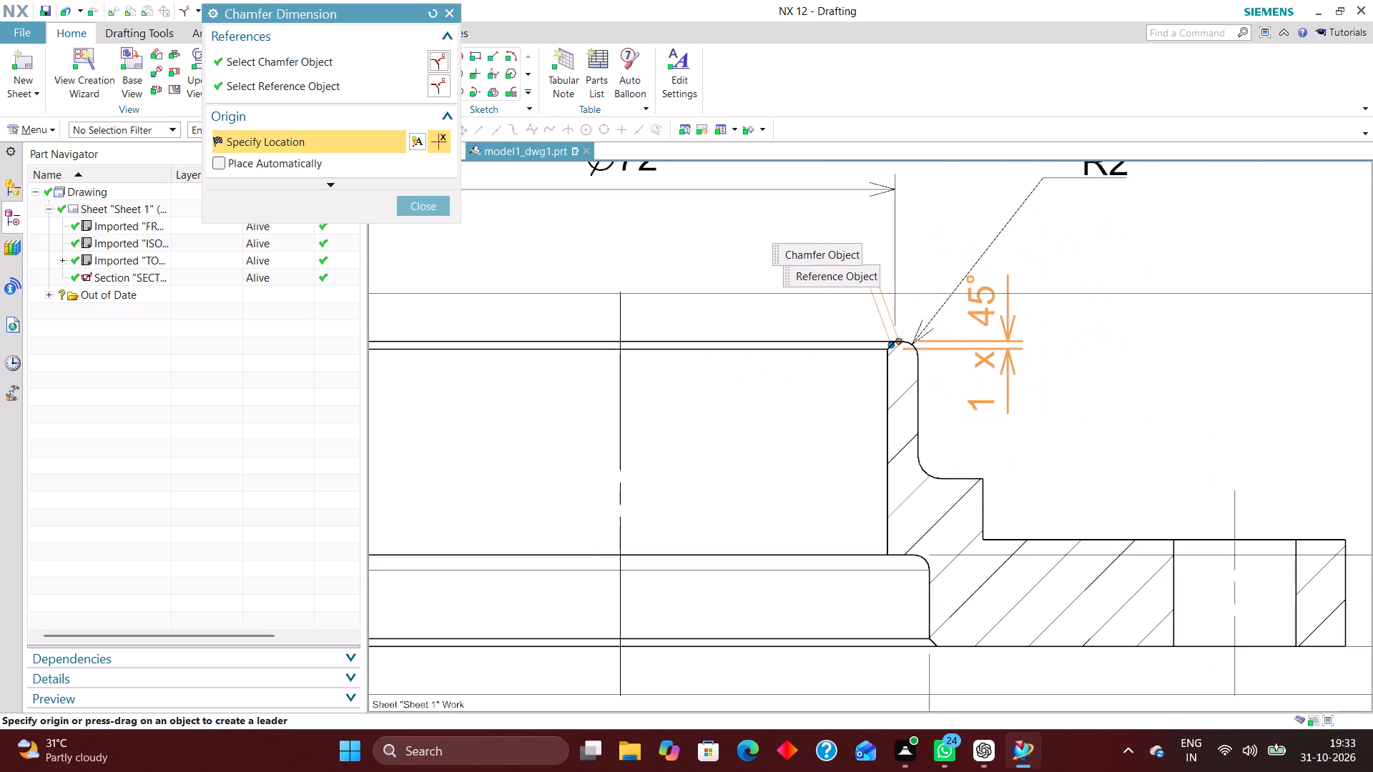
click(1086, 256)
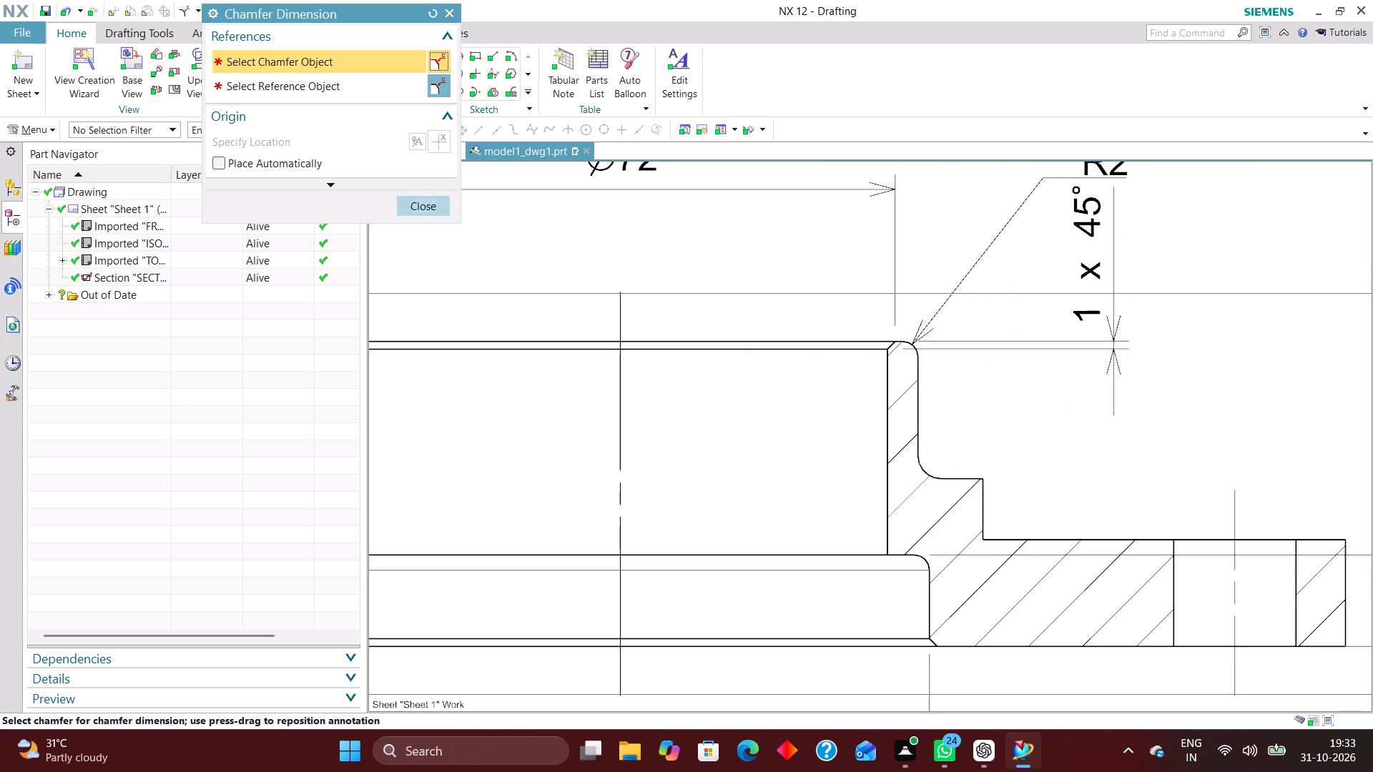
click(428, 195)
scroll(782, 368, down, 2)
click(428, 202)
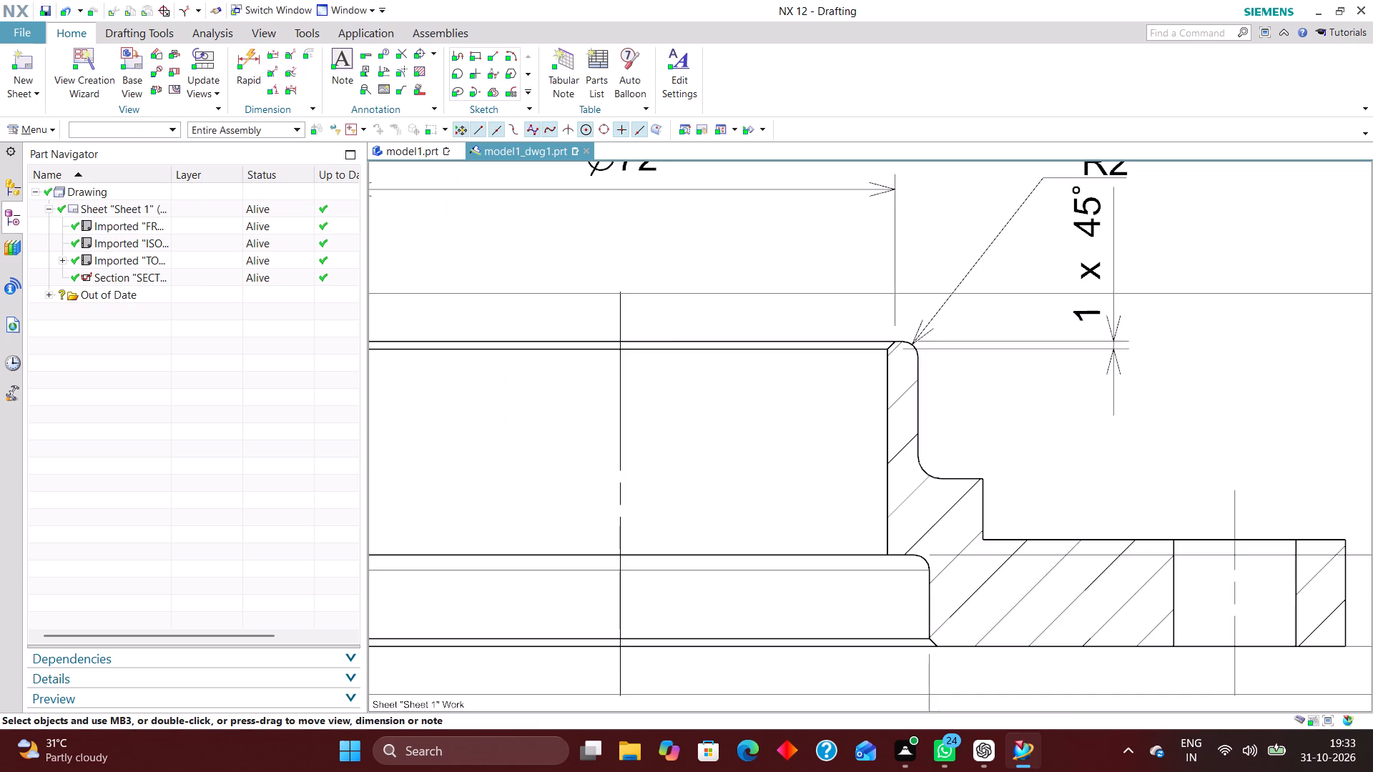
Open the 1 x 45° chamfer dimension in section view A-A for editing.
scroll(892, 342, down, 2)
scroll(1083, 300, up, 3)
double_click(962, 288)
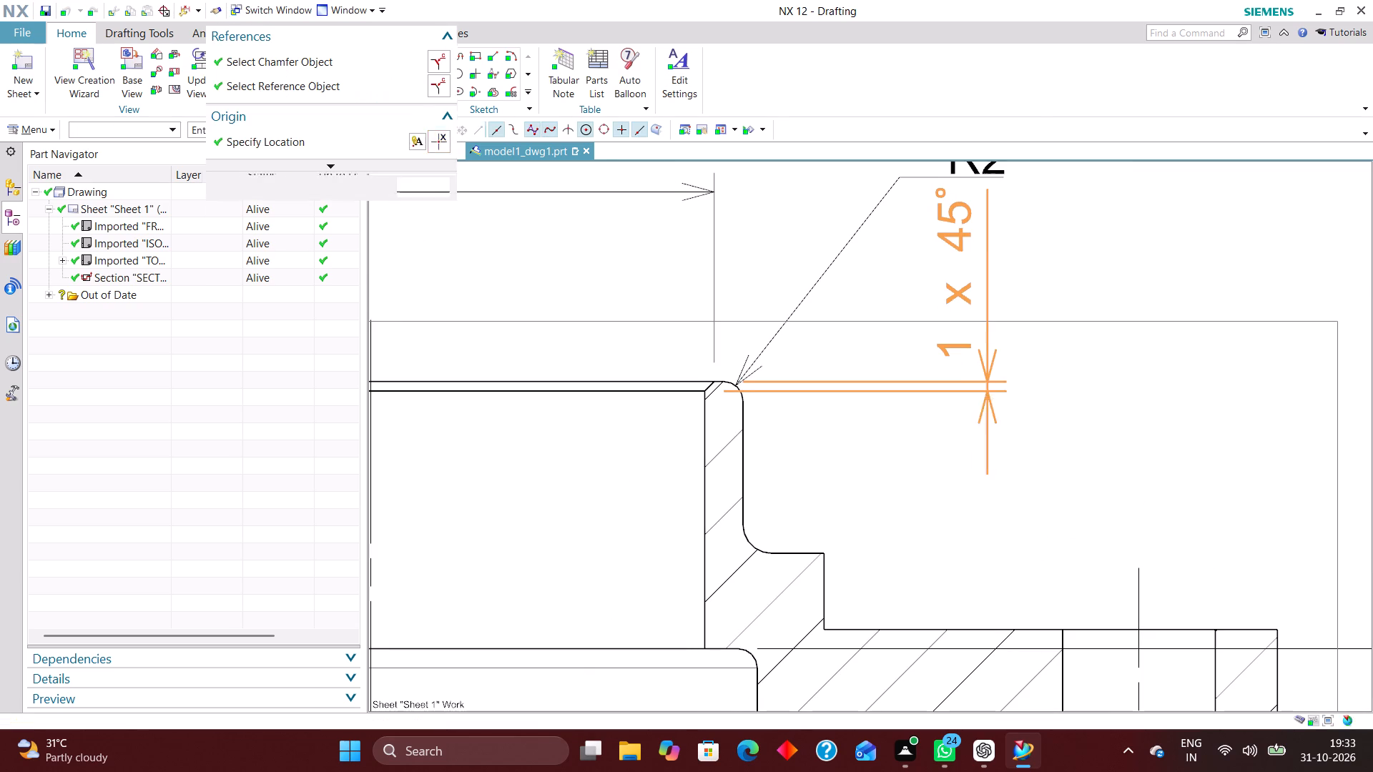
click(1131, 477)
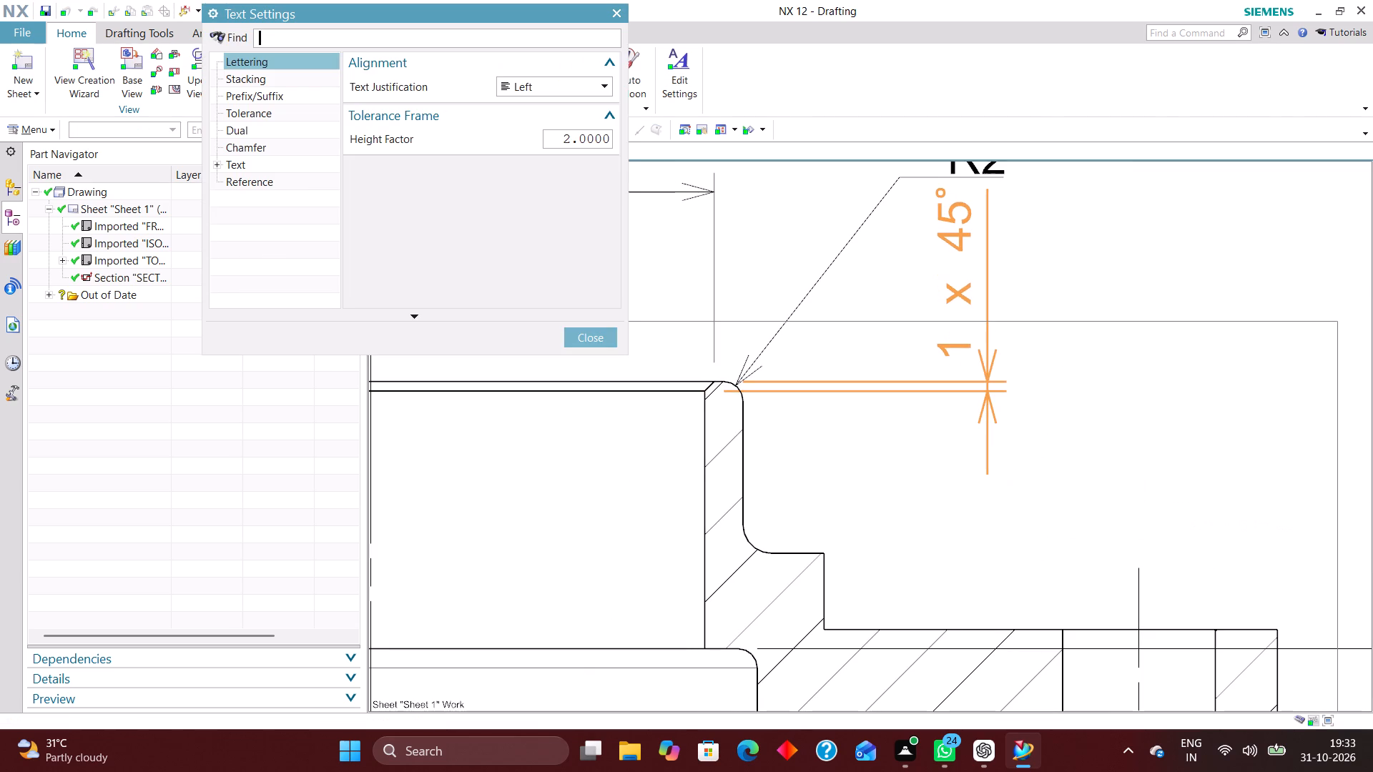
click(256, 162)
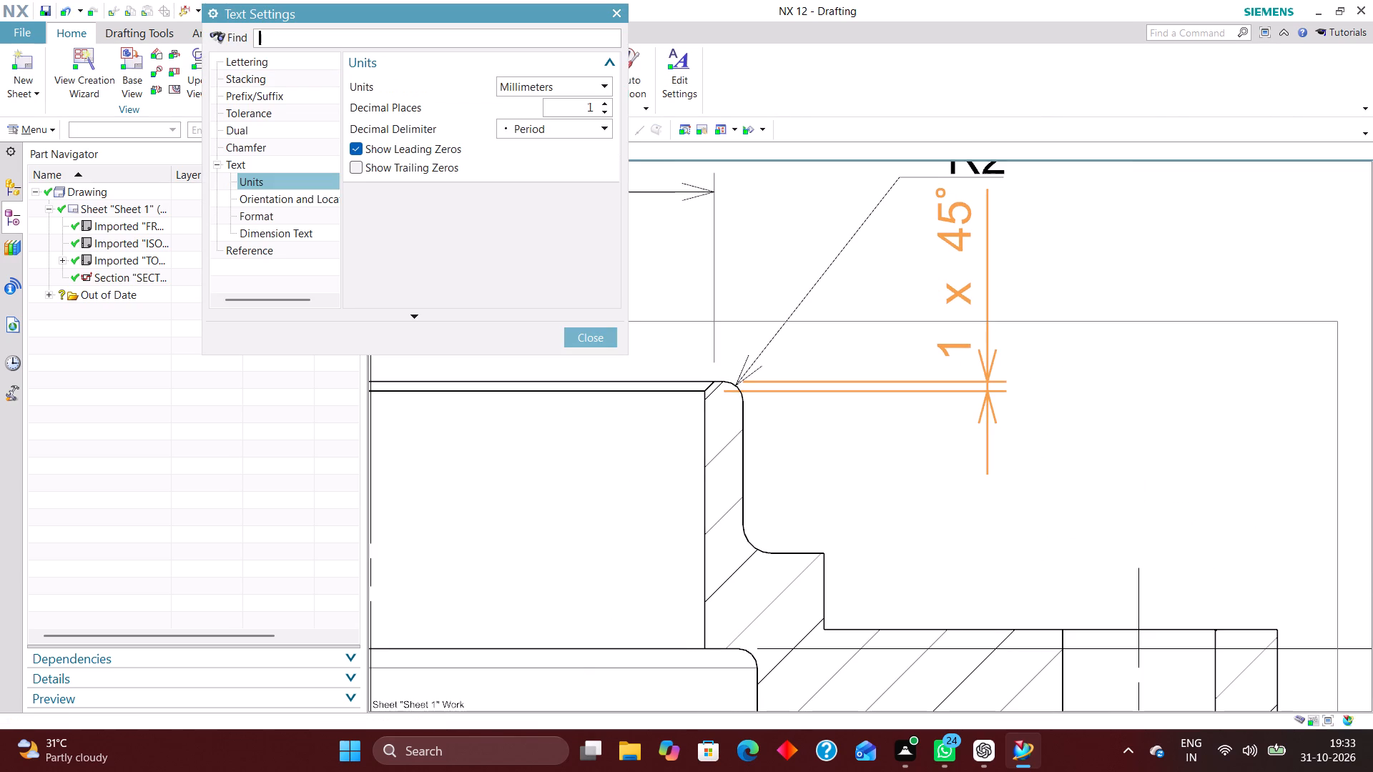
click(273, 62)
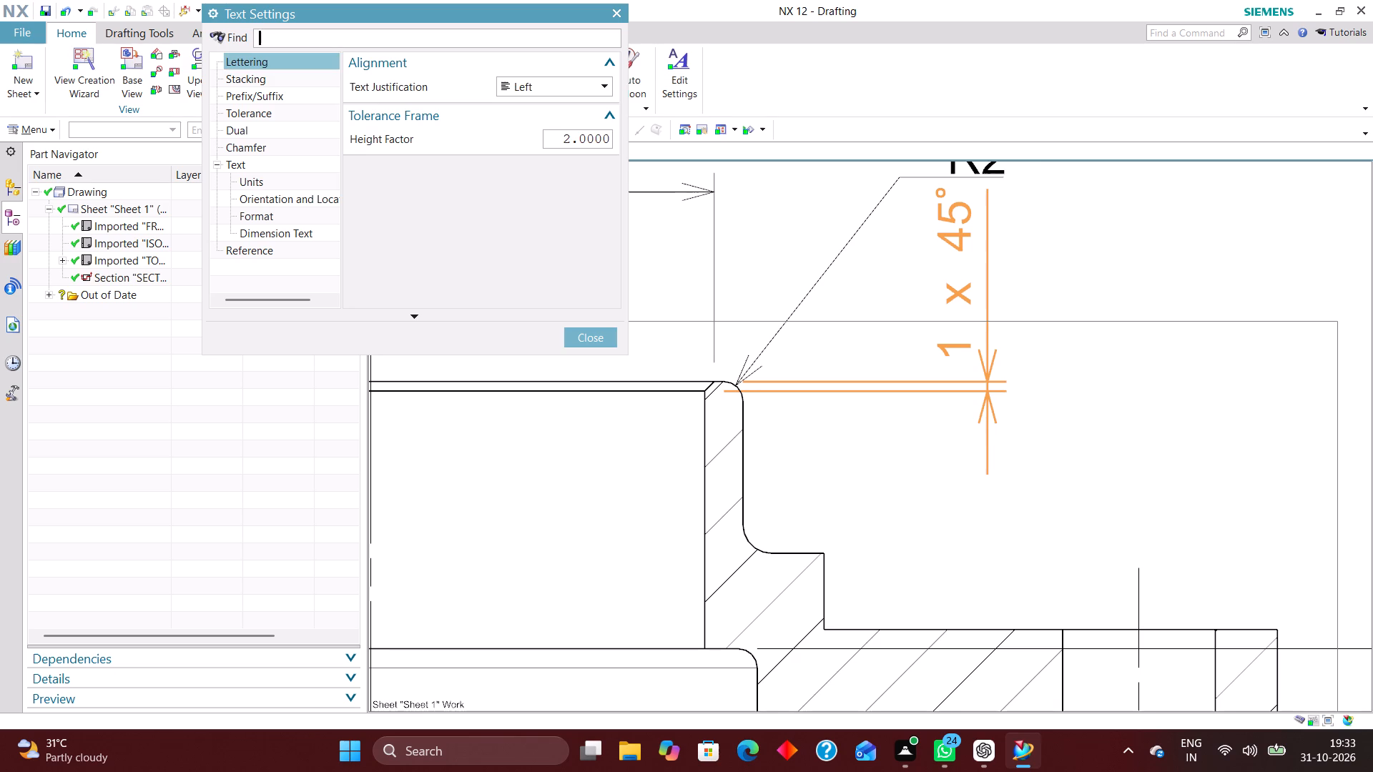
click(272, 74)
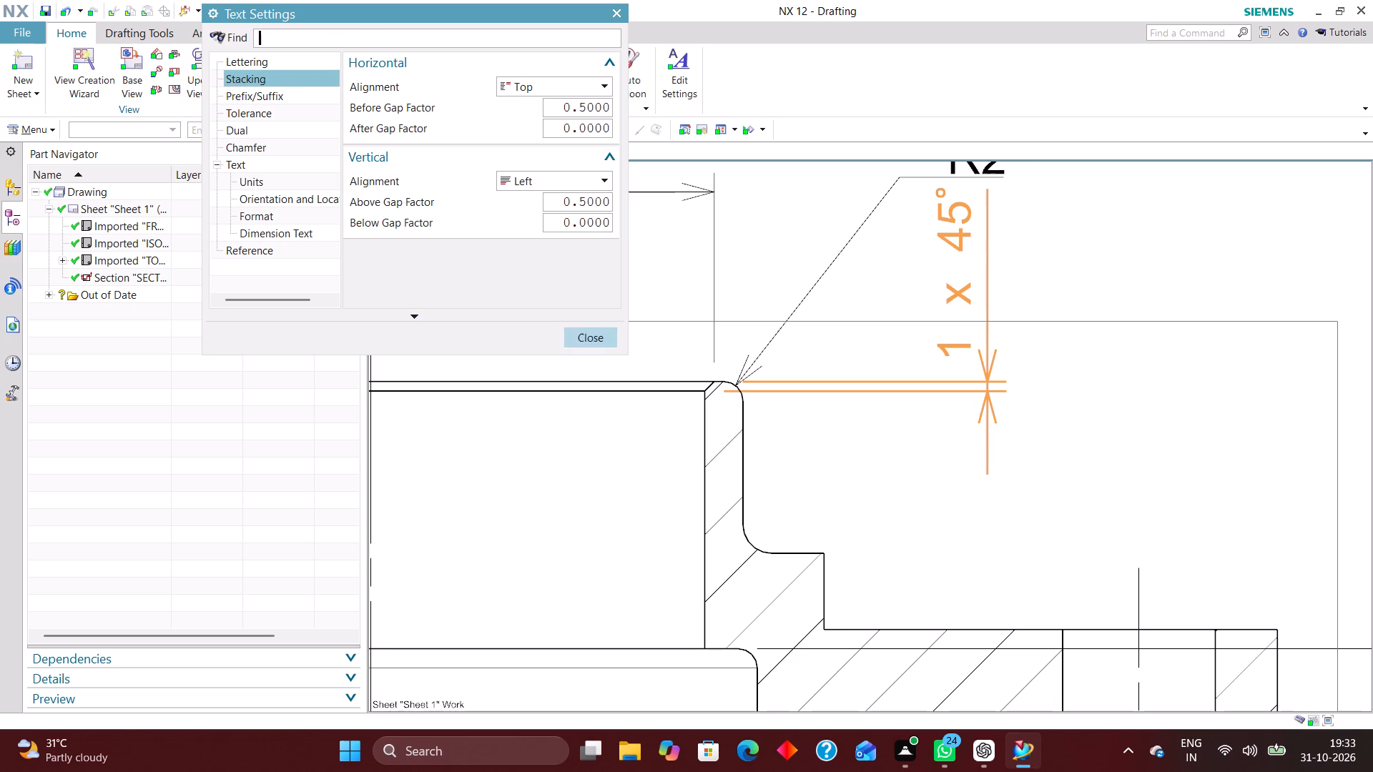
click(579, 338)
Set the 1 x 45° chamfer dimension's leader style to perpendicular to the chamfer, with horizontal text above the stub.
click(322, 163)
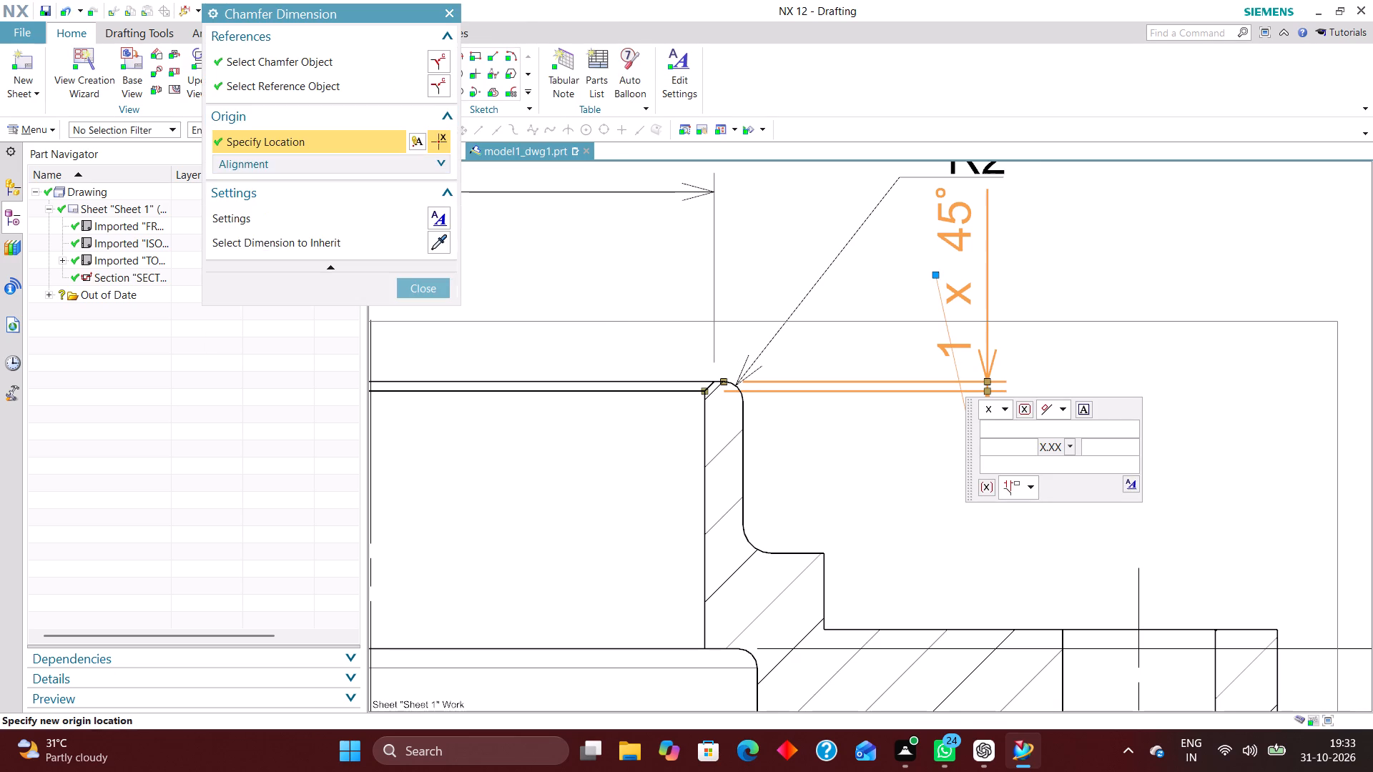
click(438, 212)
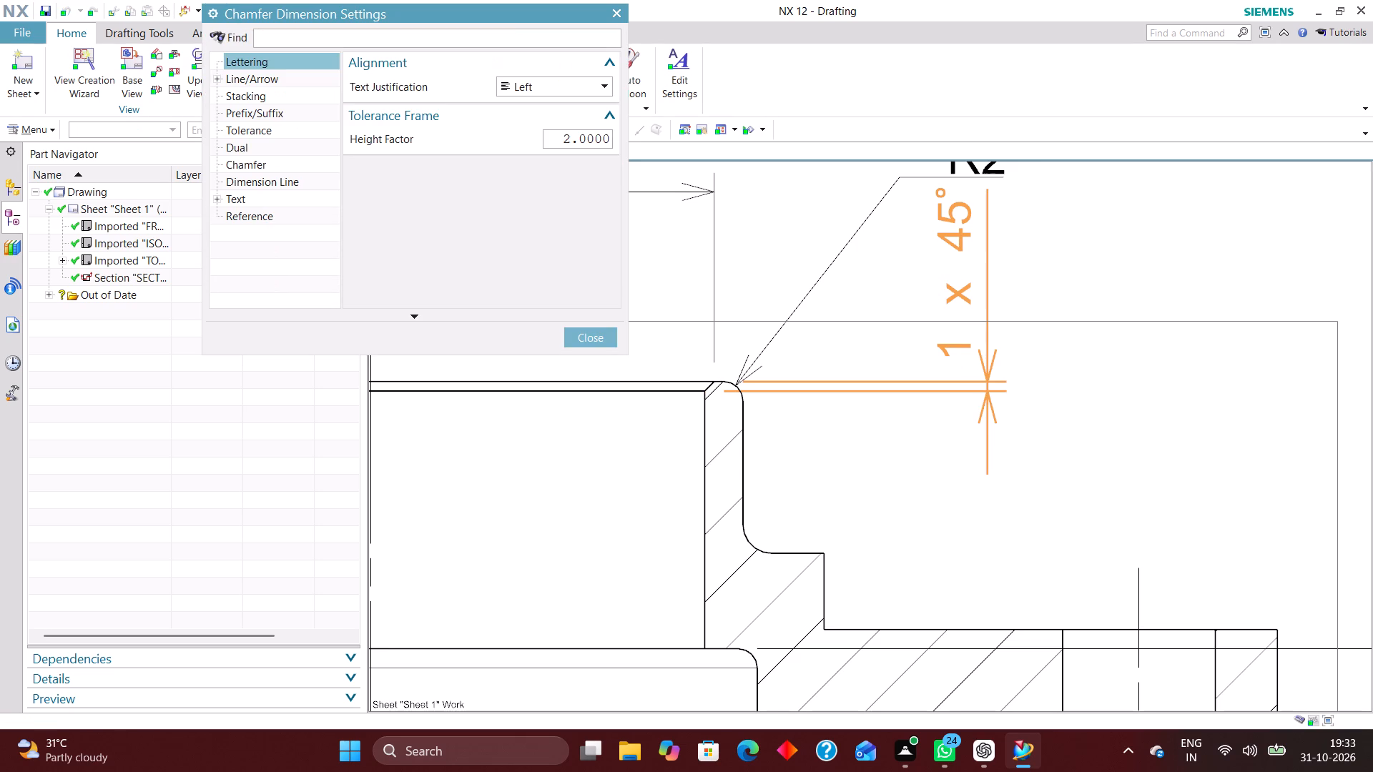
click(255, 160)
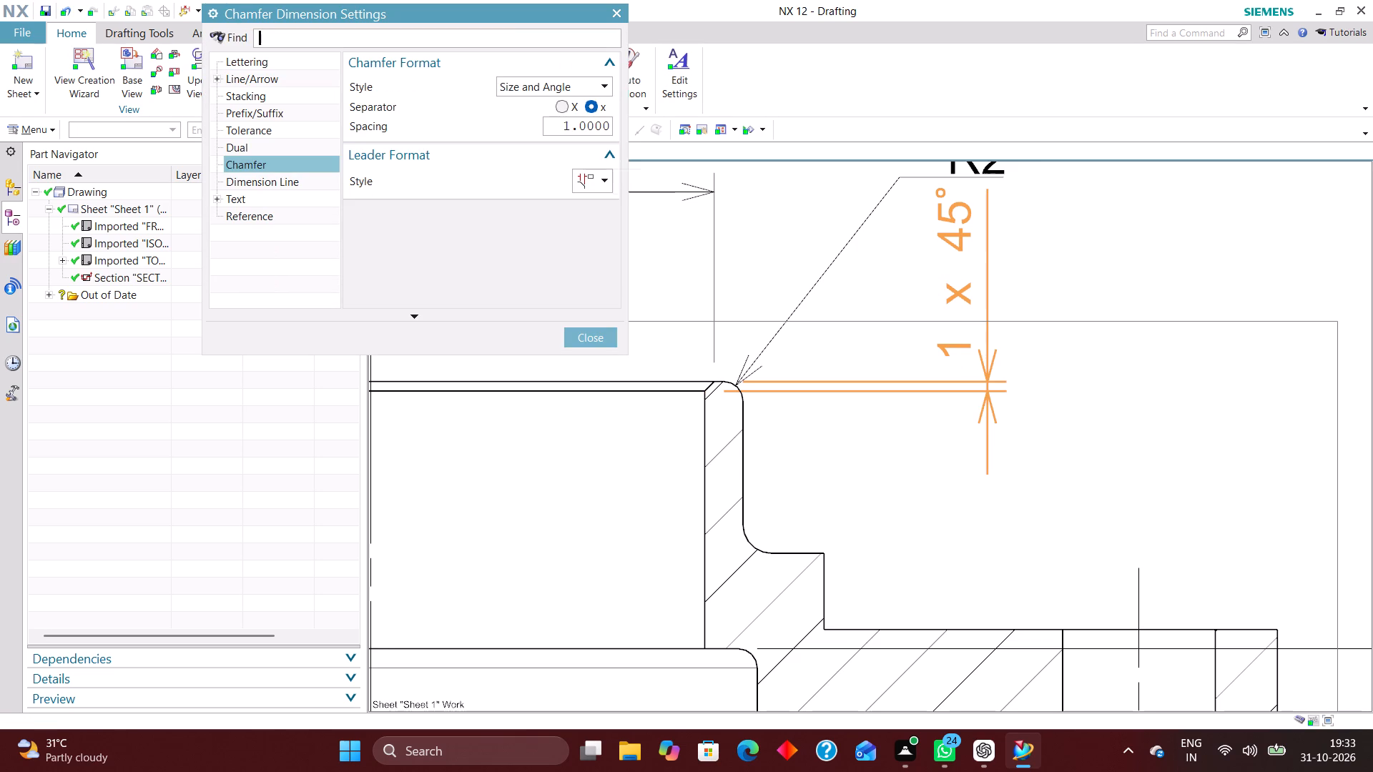
click(602, 177)
click(589, 198)
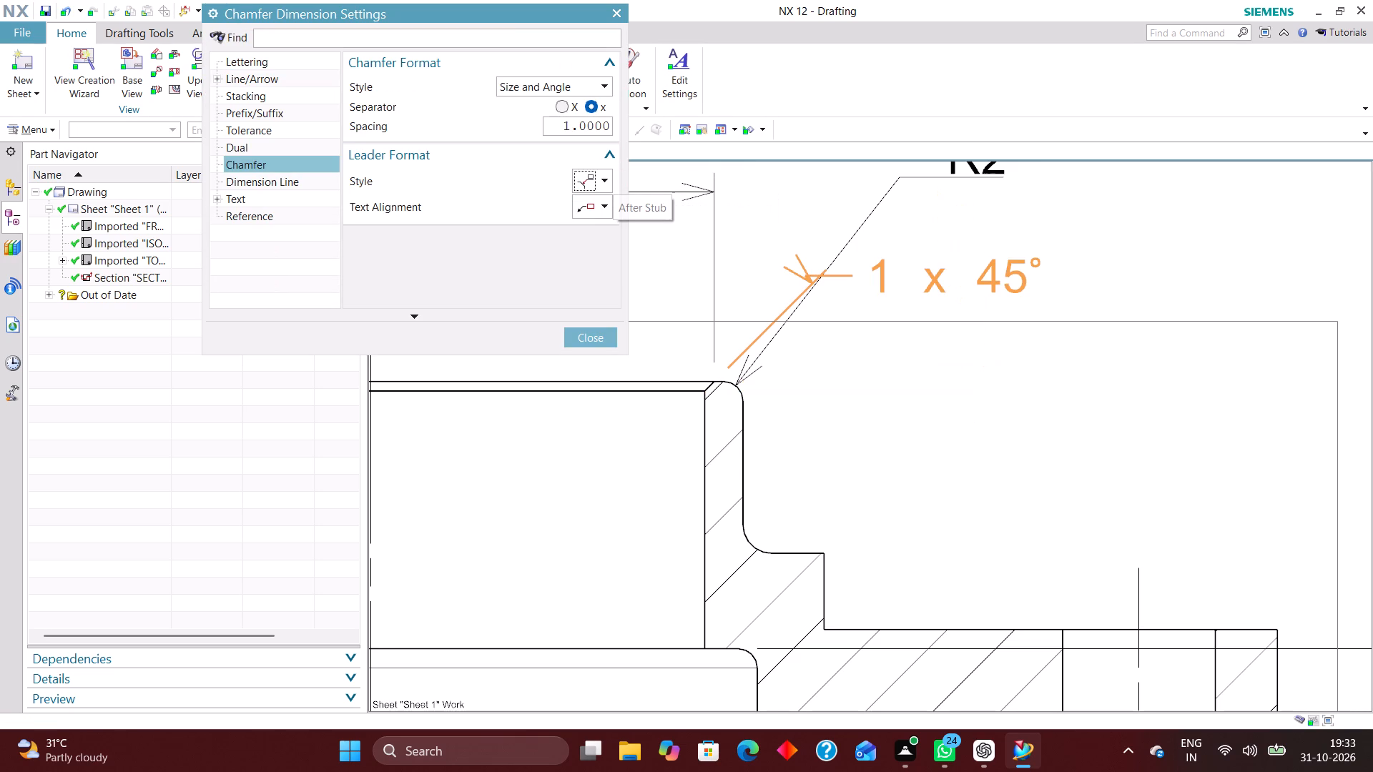
click(602, 180)
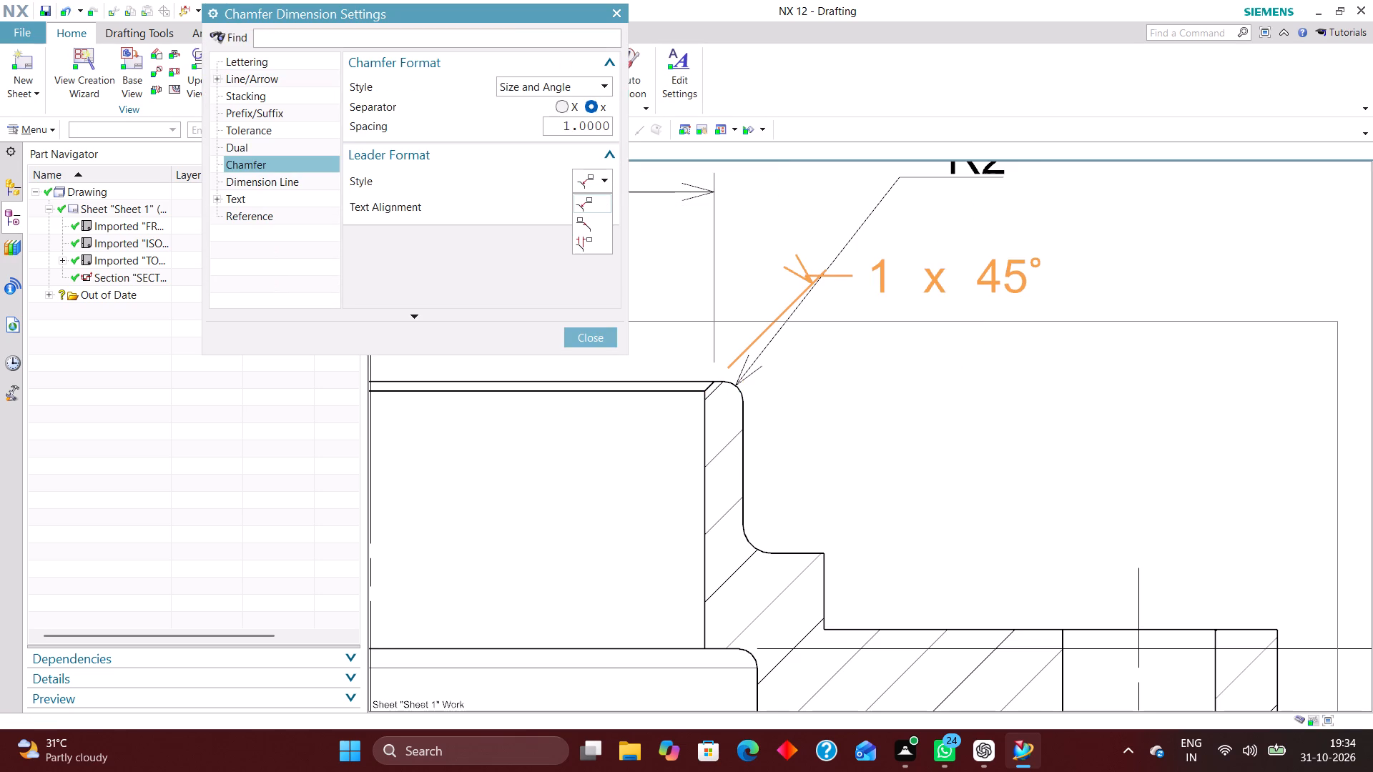
click(602, 180)
click(596, 210)
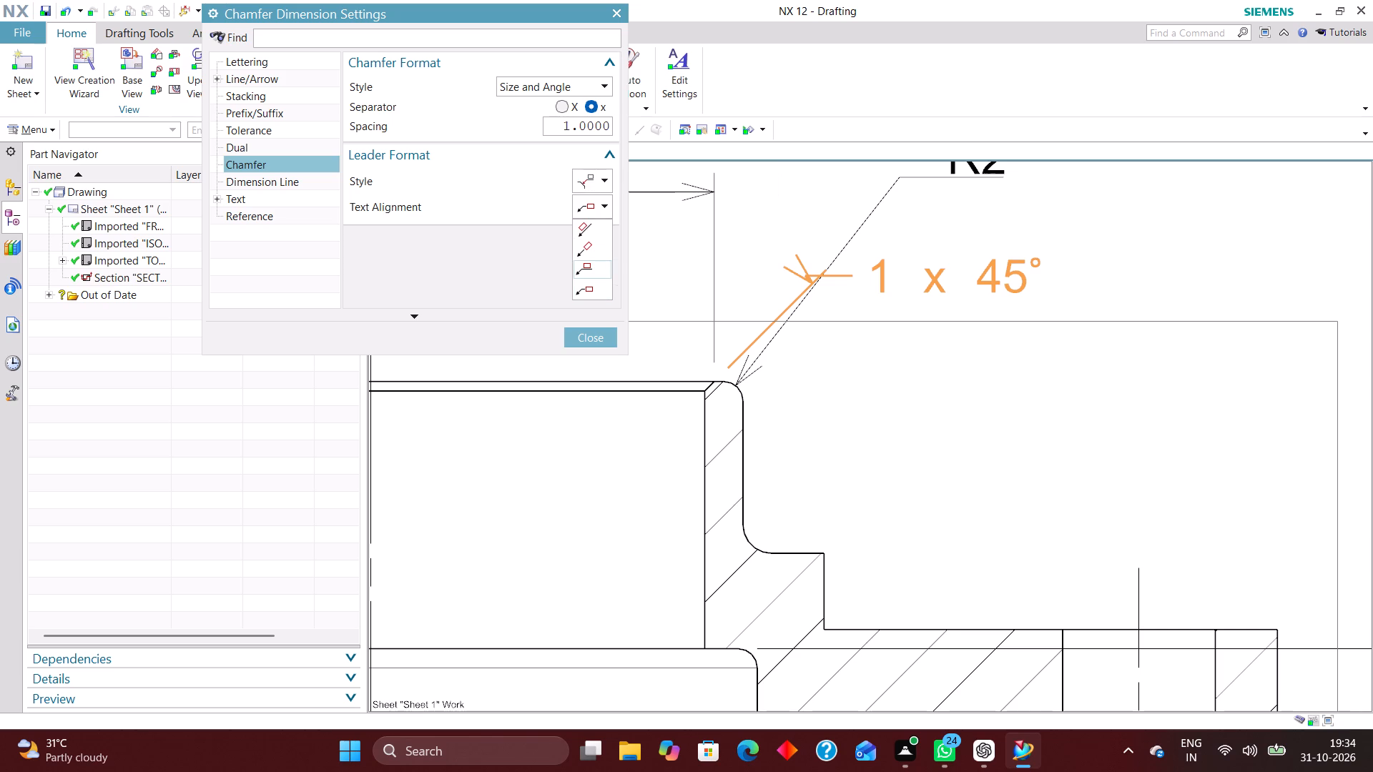
click(594, 264)
click(592, 339)
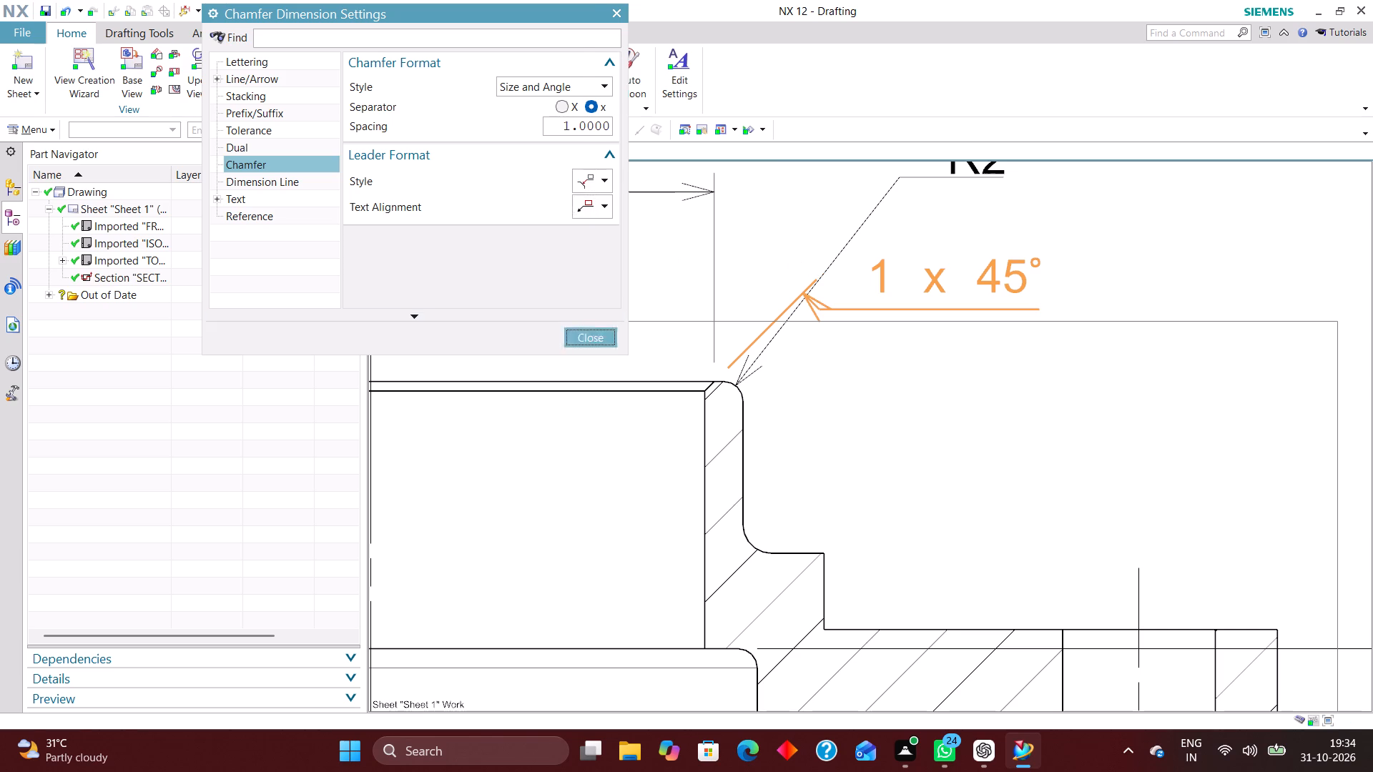
click(434, 282)
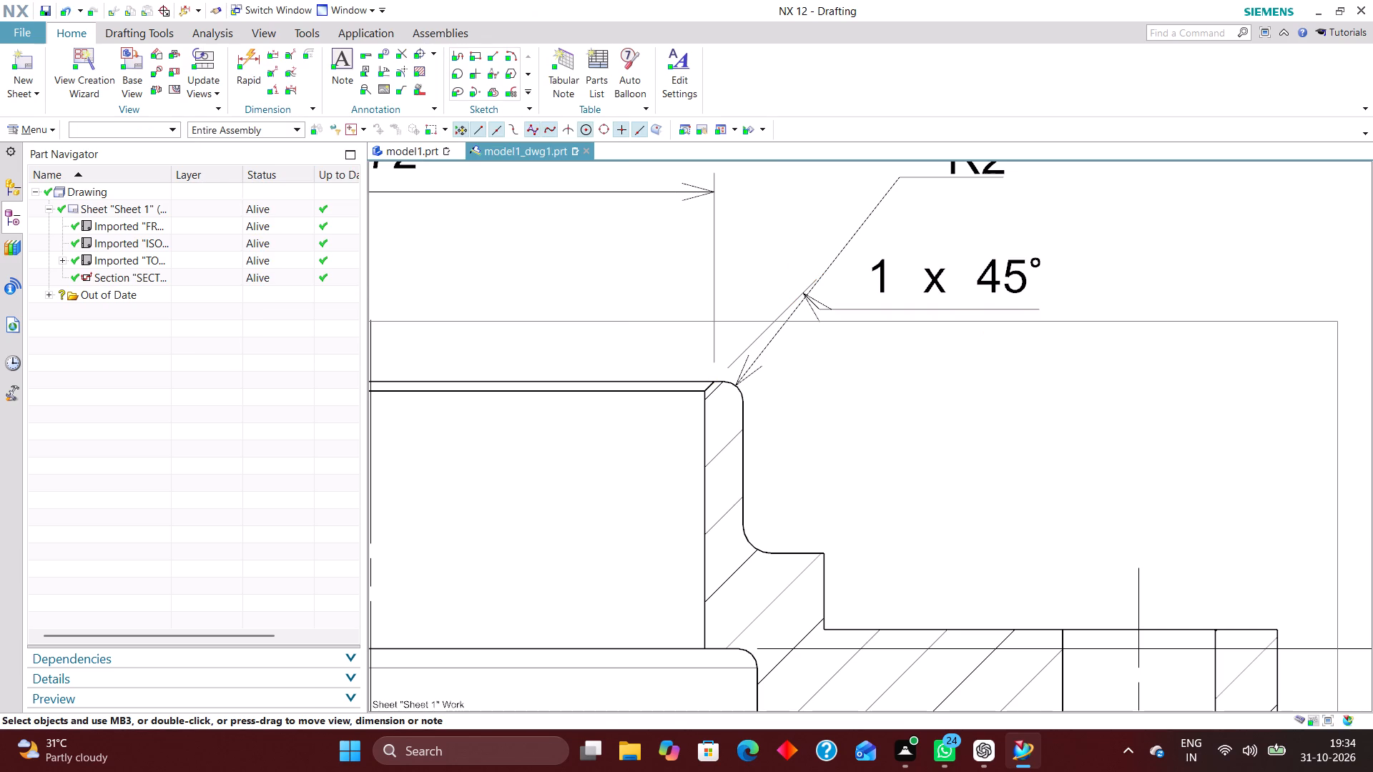
Move the 1 x 45° text down and outward, clear of the R2 leader and beside the section's raised rim.
drag(978, 274, 1060, 423)
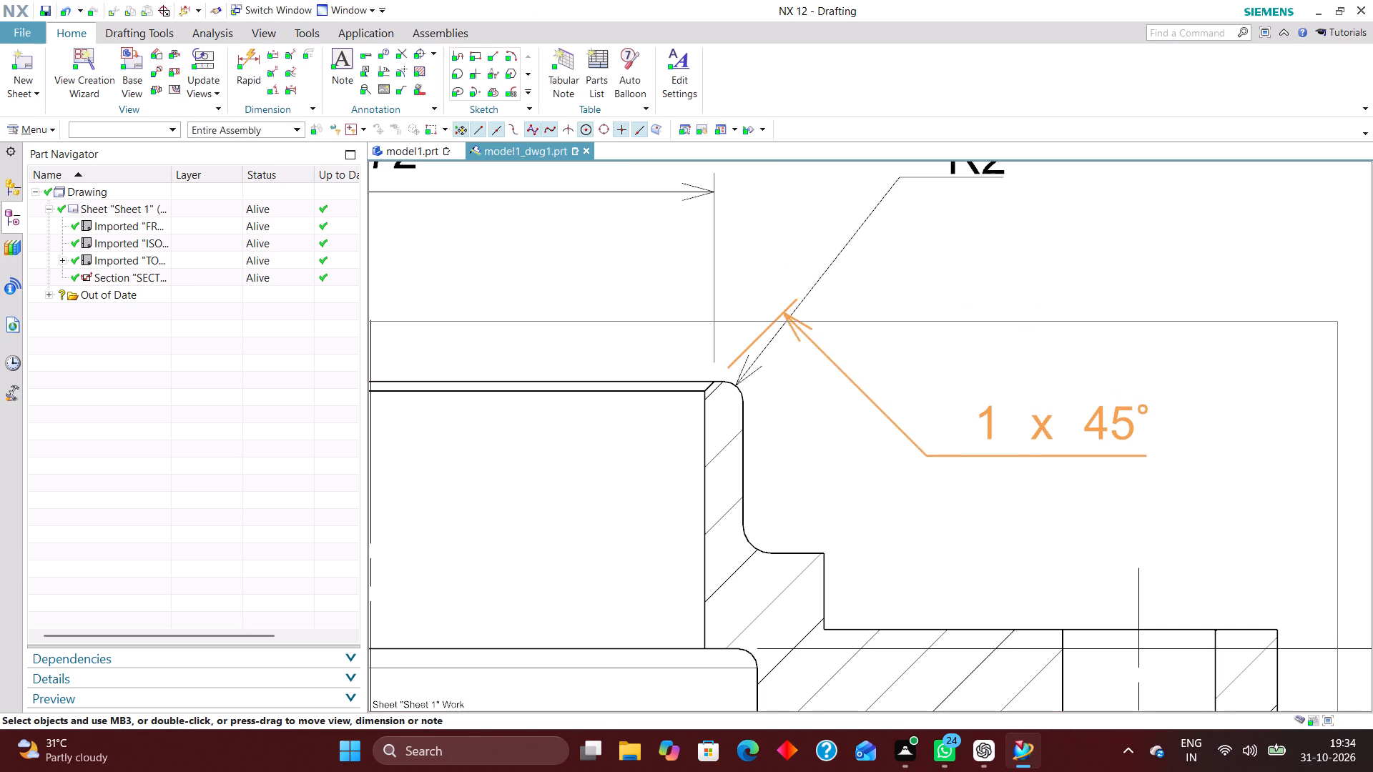
drag(1060, 423, 855, 475)
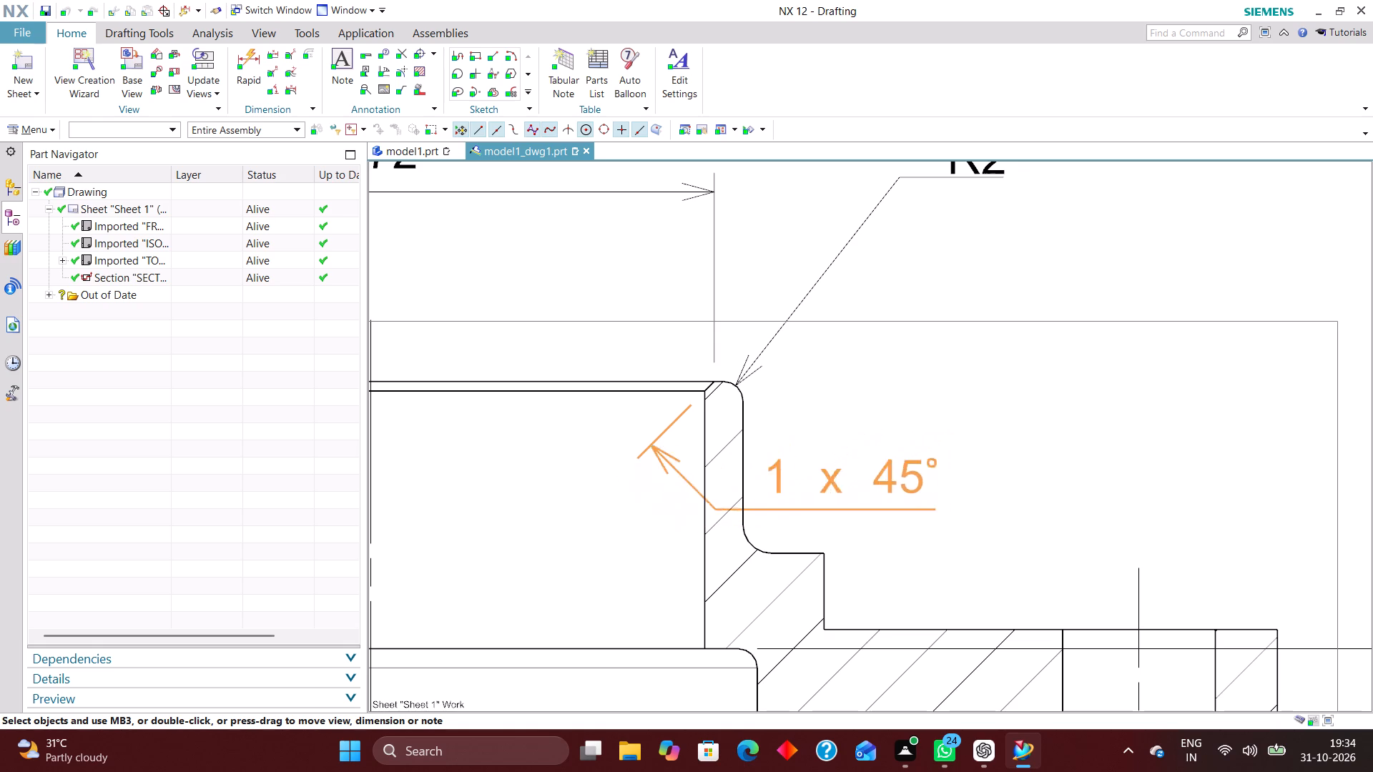
drag(855, 475, 1056, 394)
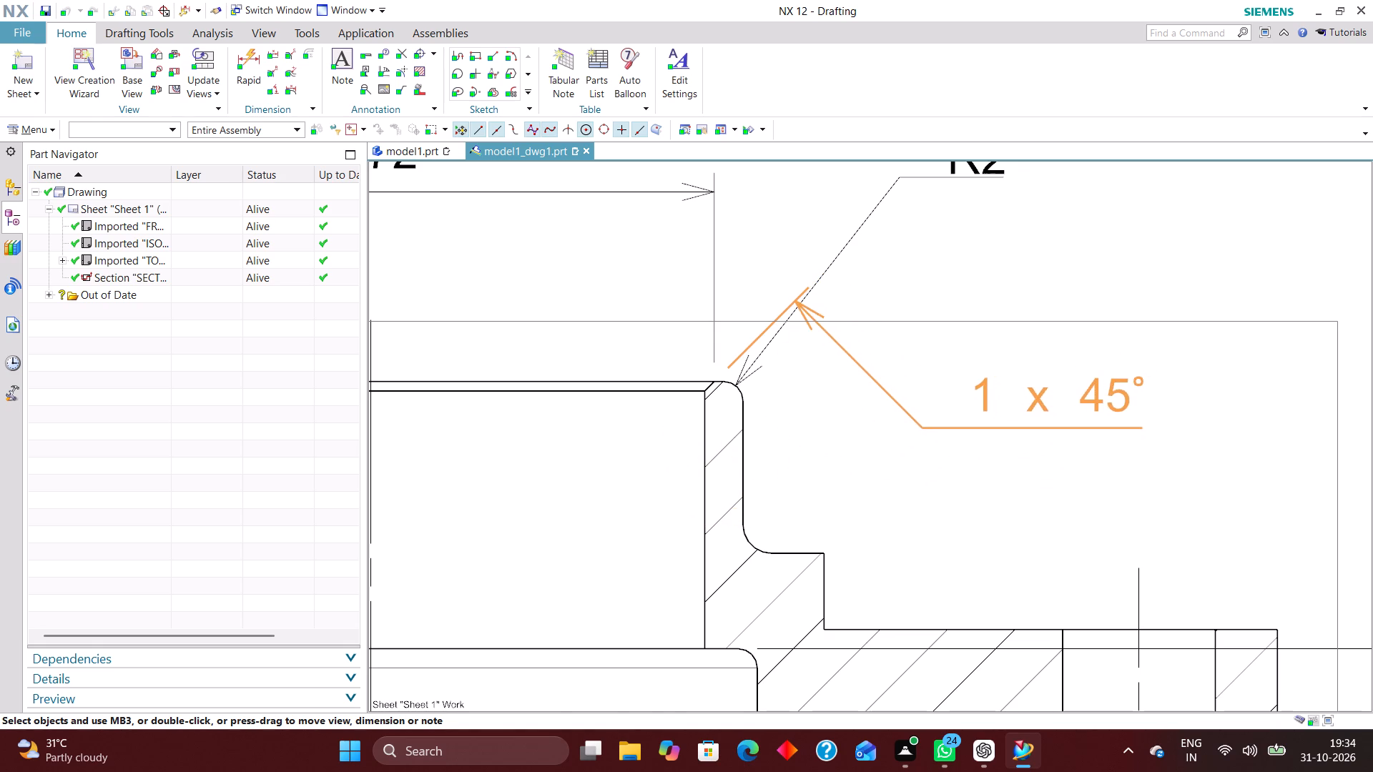
drag(1056, 394, 1055, 393)
Delete the R2 dimension at the rim's upper-right outer corner in section view A-A.
scroll(1123, 340, down, 4)
scroll(1126, 352, up, 1)
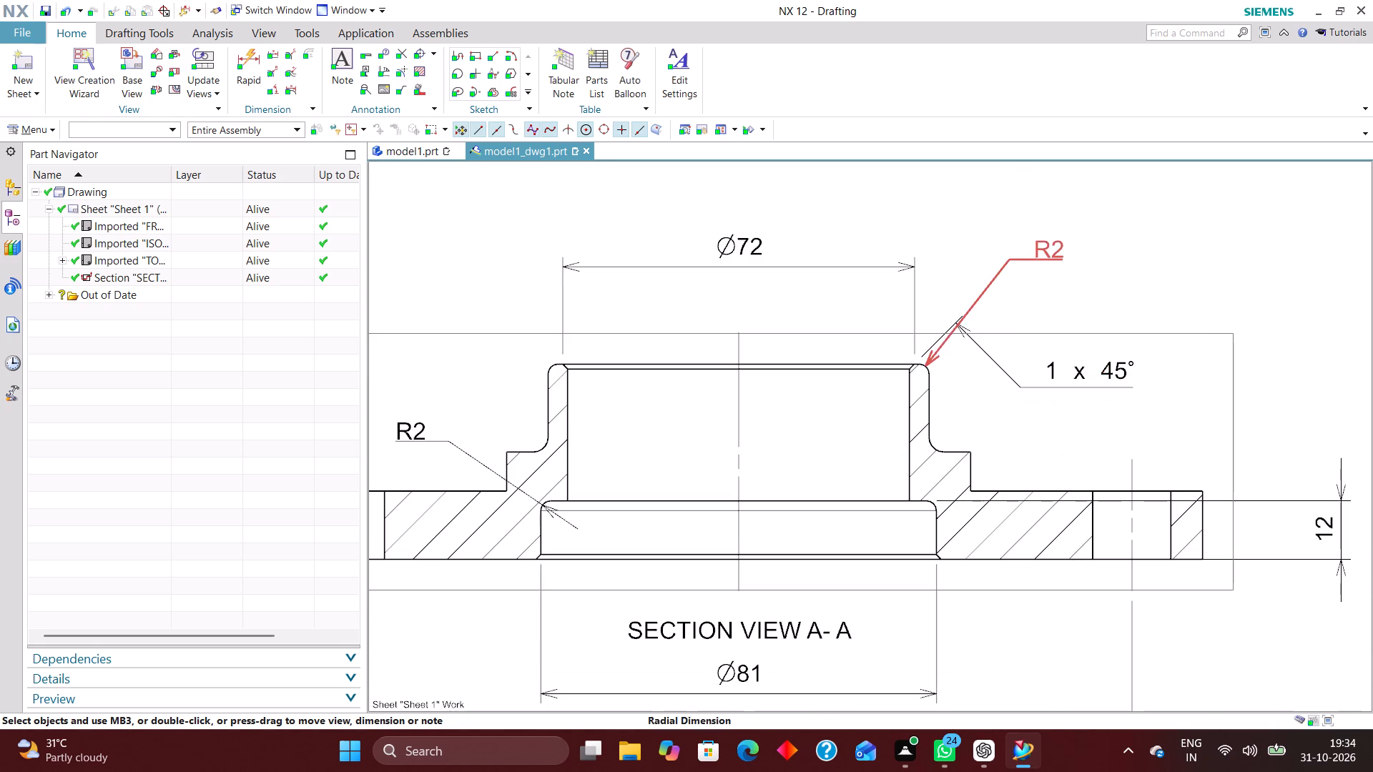
right_drag(1055, 253, 867, 249)
Add a Radial dimension to the rim's upper-left outer corner in section view A-A, placing it diagonally above and outside the corner.
click(245, 55)
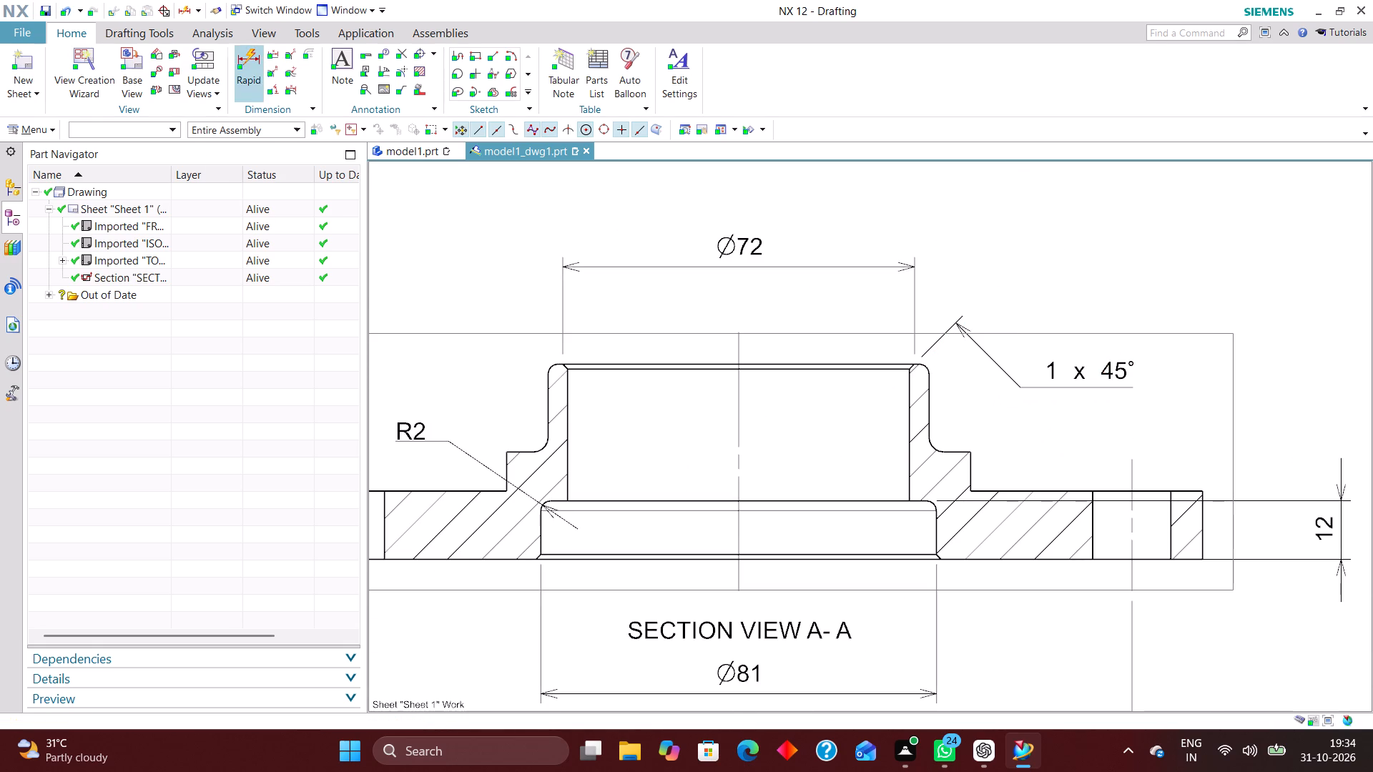
click(387, 188)
click(384, 318)
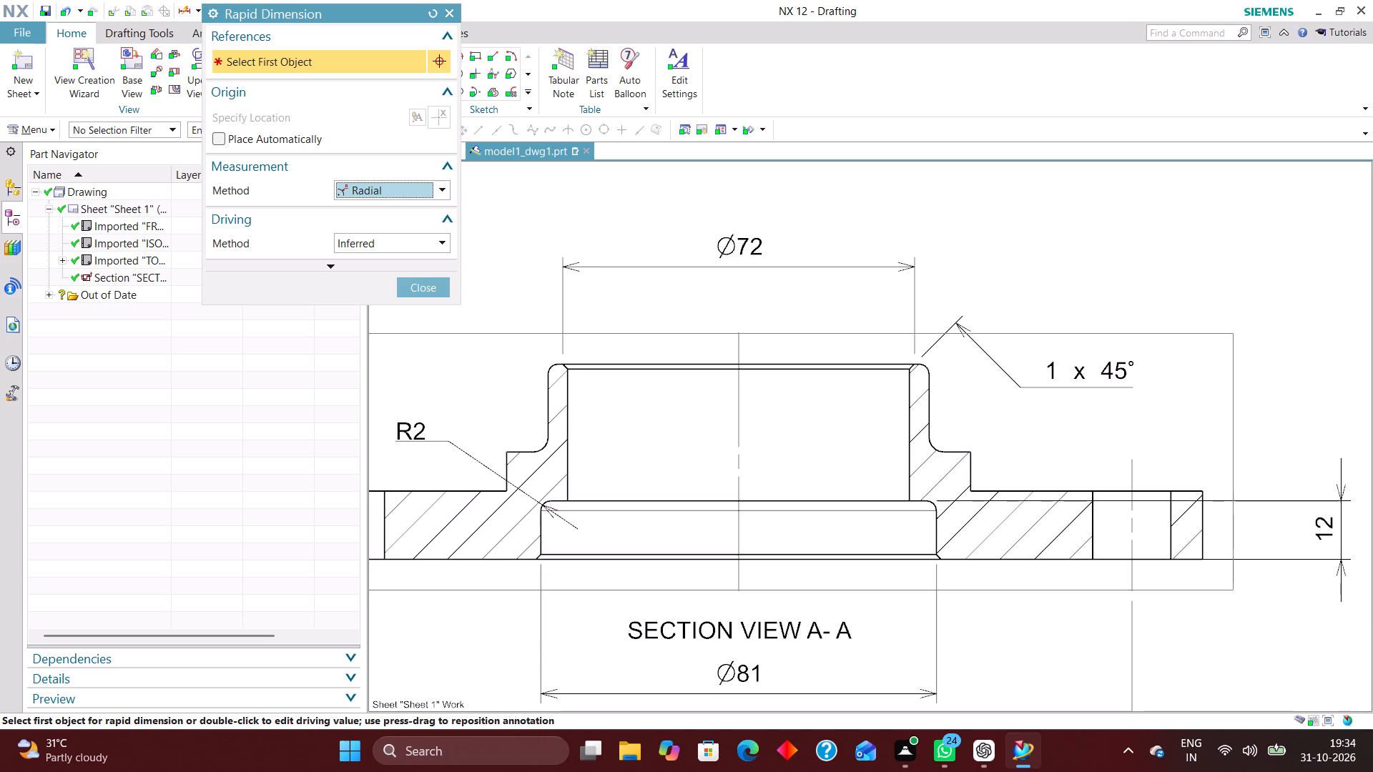
scroll(549, 367, up, 4)
click(553, 365)
scroll(699, 391, down, 4)
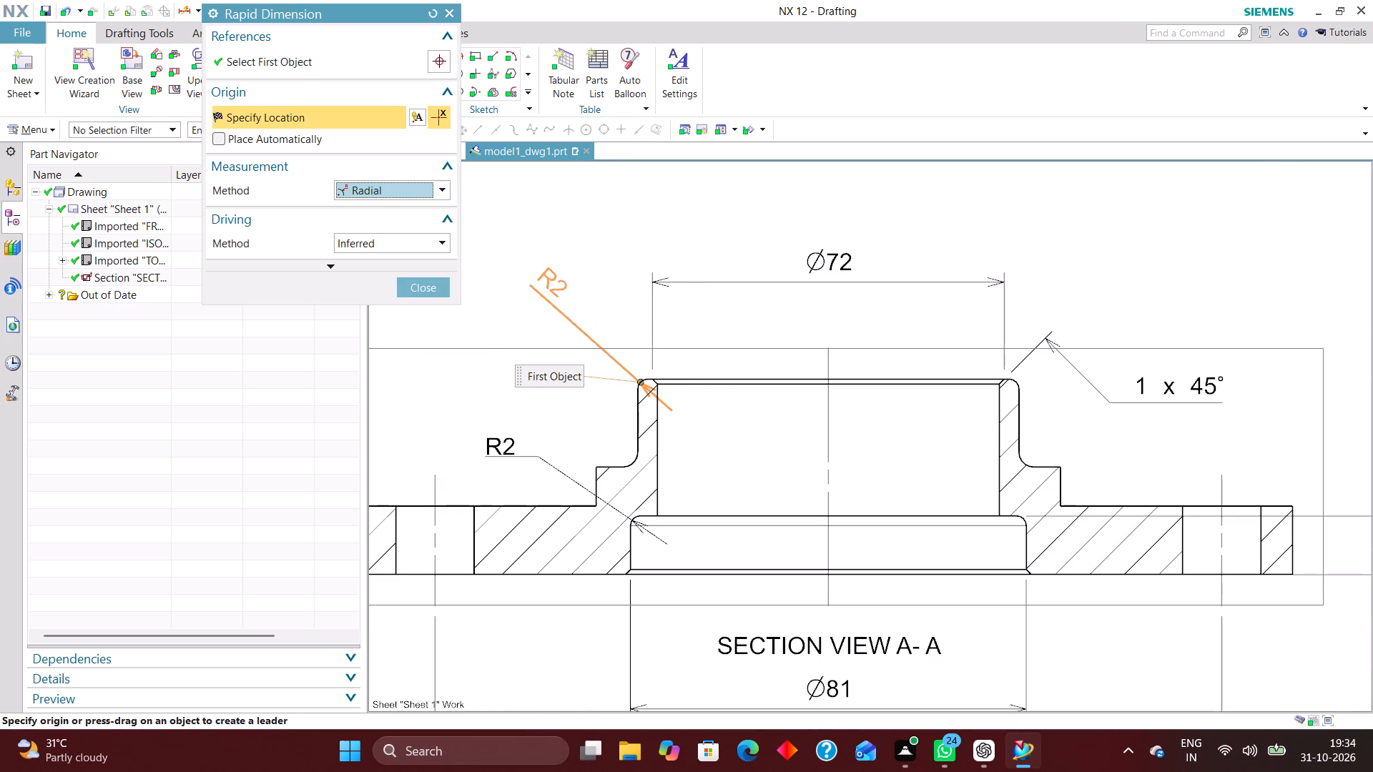
click(552, 282)
click(427, 287)
Set the rim's upper-left R2 dimension to Horizontal Text with Text above Stub.
double_click(551, 286)
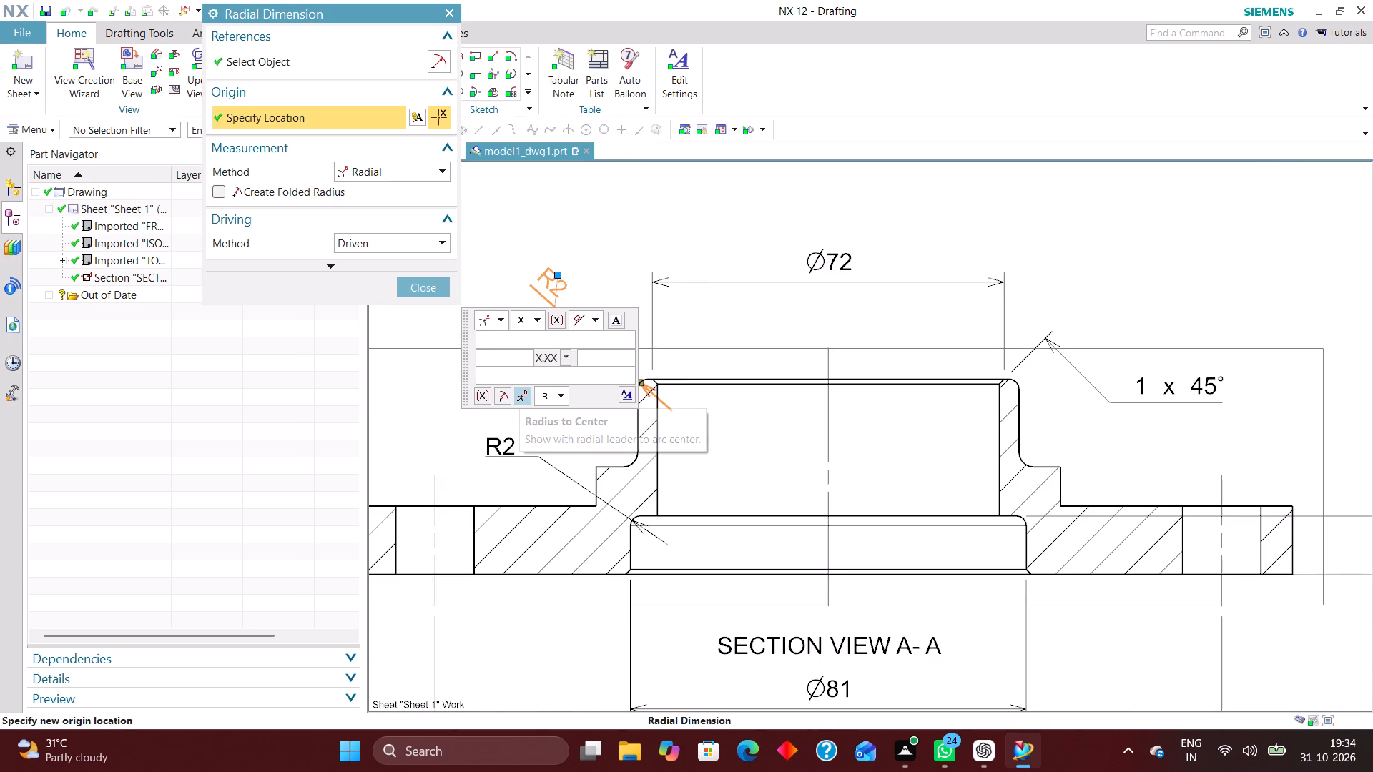
click(626, 395)
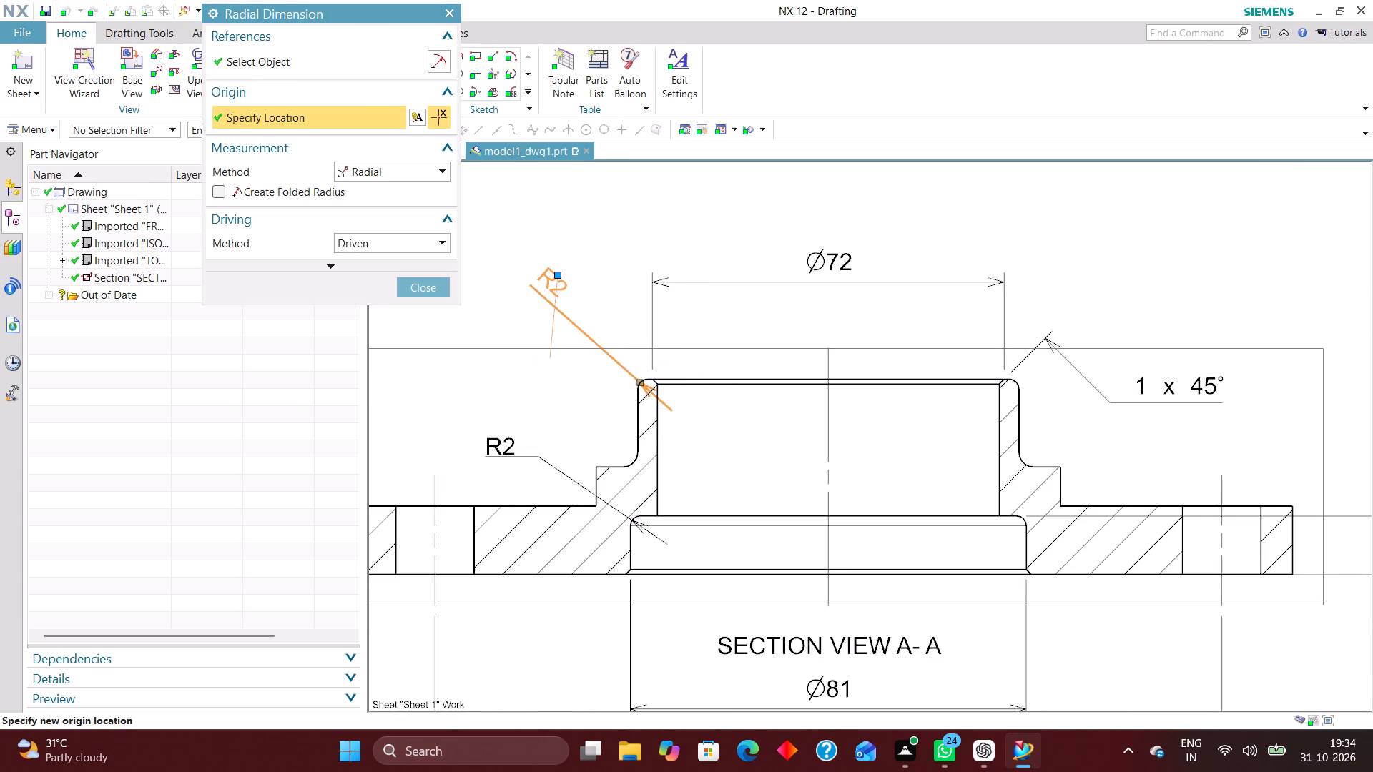
click(563, 87)
click(563, 105)
click(569, 112)
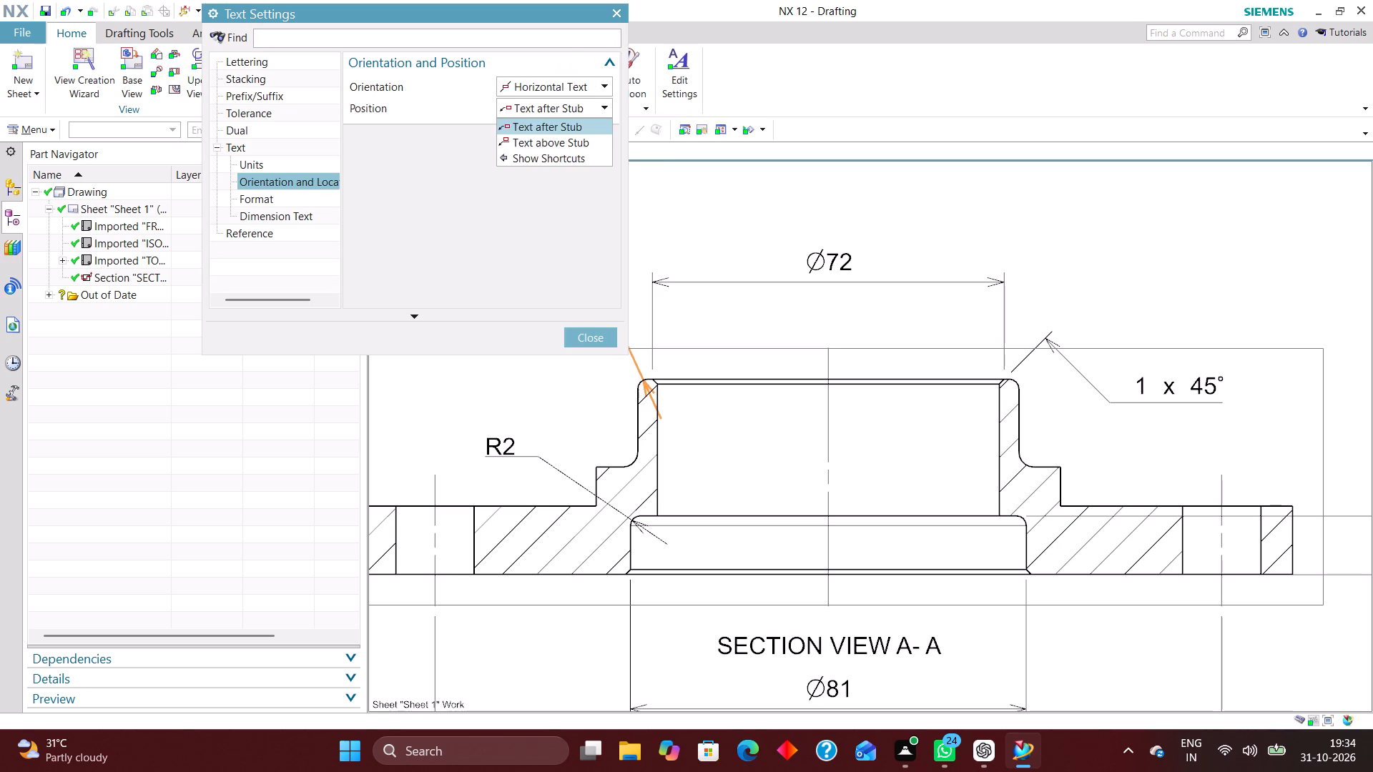
click(568, 140)
click(588, 335)
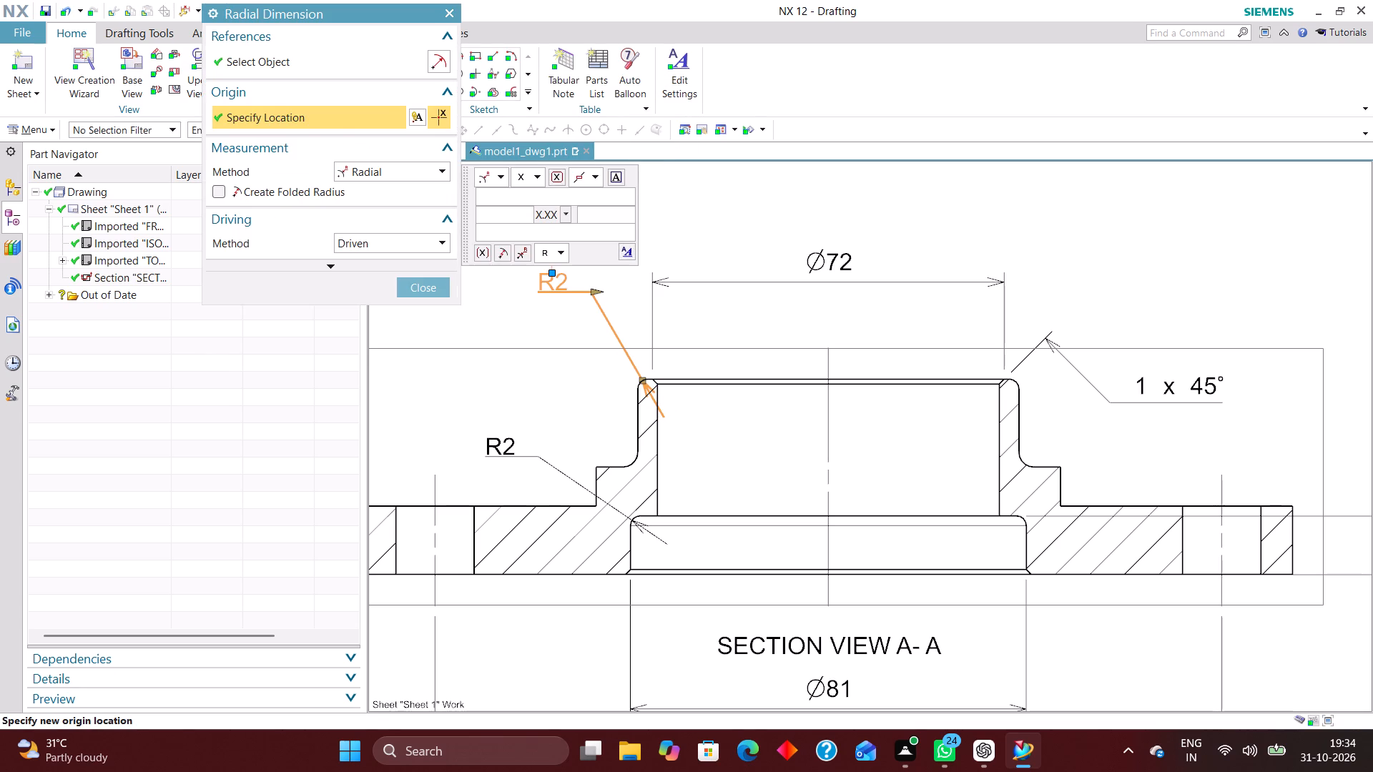
click(420, 282)
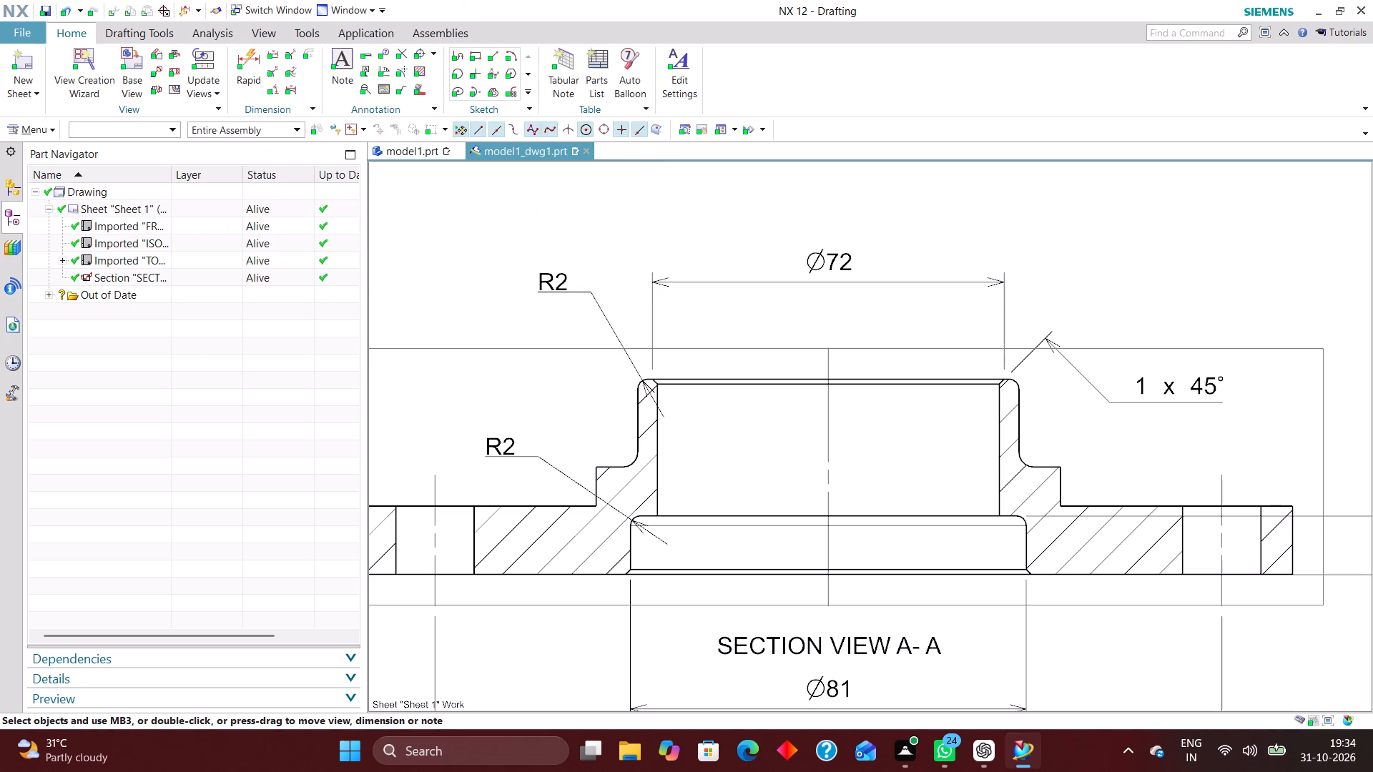
Move the rim's upper-left R2 text slightly down and outward, giving its leader a shallower angle.
drag(561, 281, 551, 284)
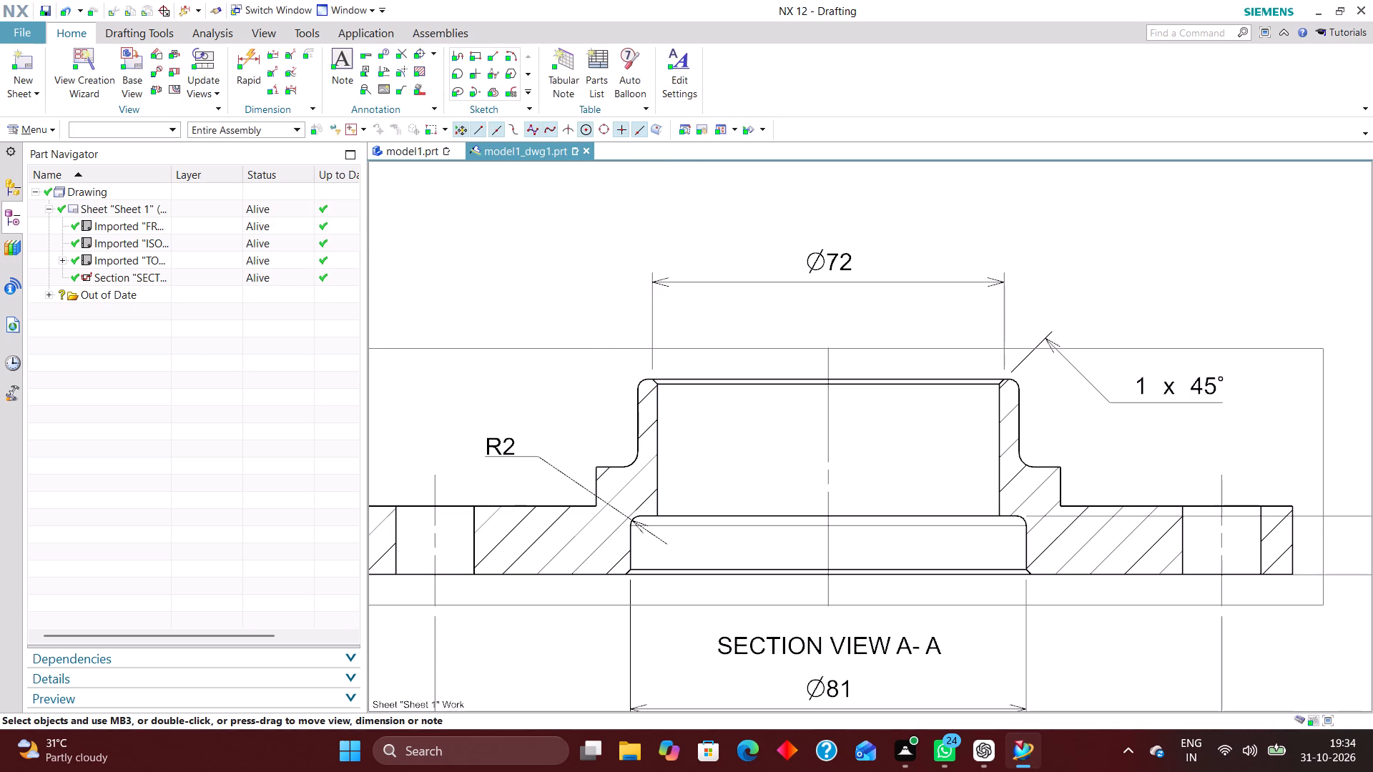
drag(551, 284, 528, 303)
Turn on Radius to Center for the rim's upper-left R2 dimension in section view A-A and set its arrowhead to Out.
double_click(528, 303)
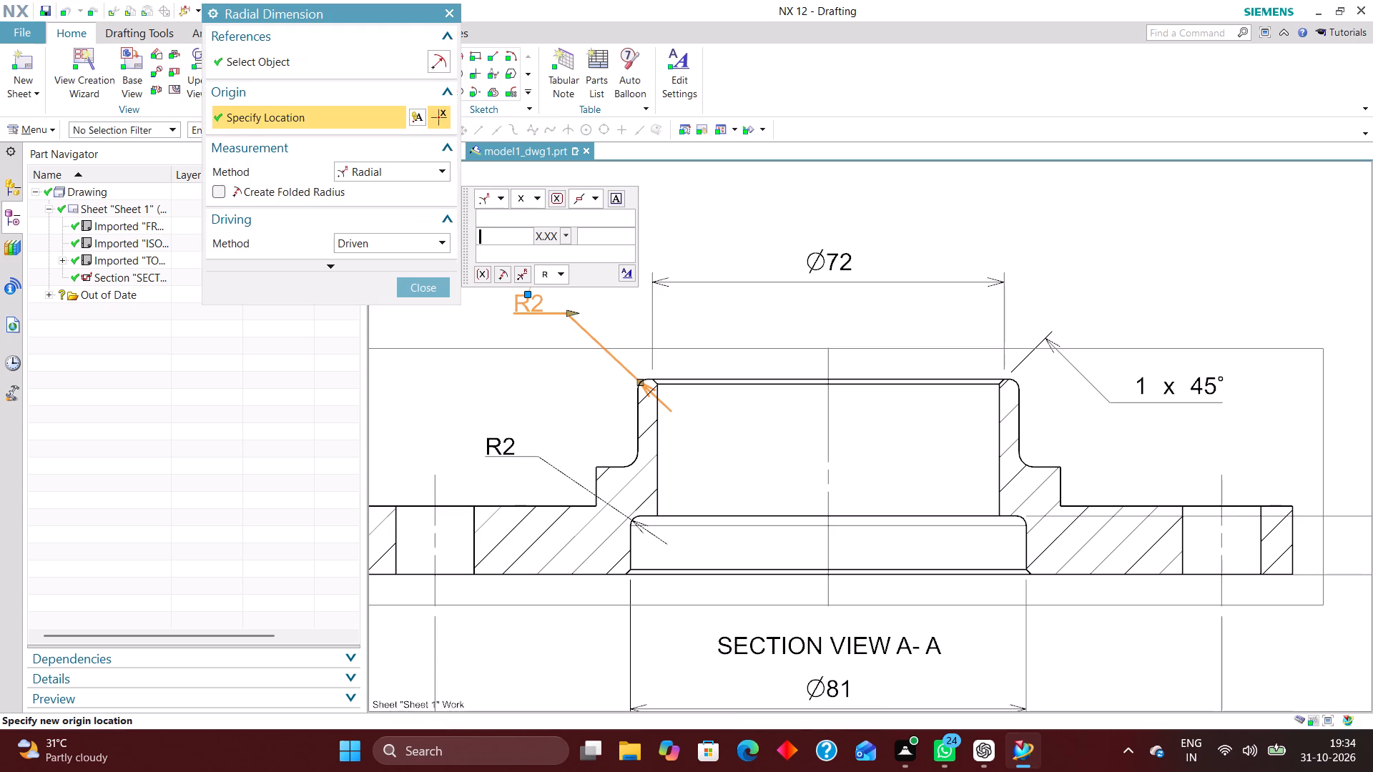
click(523, 273)
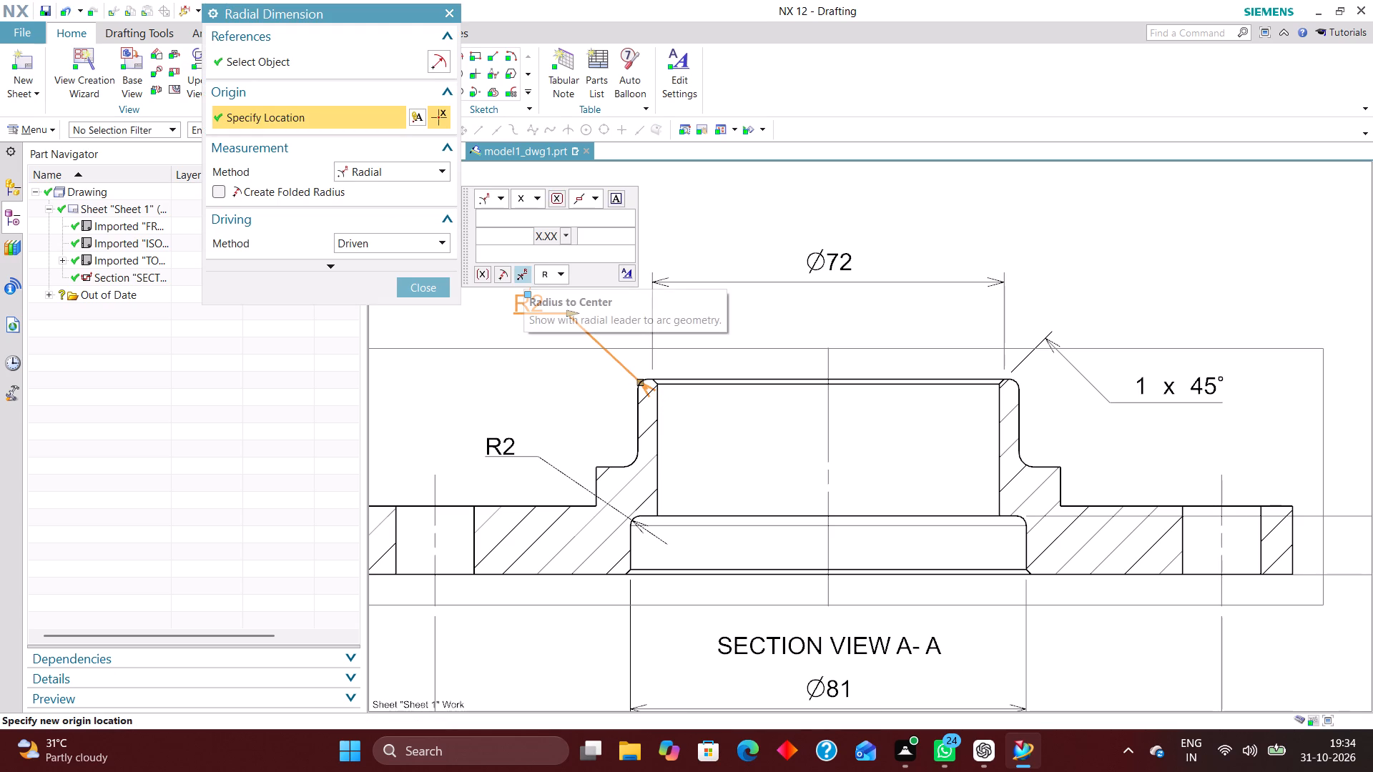
click(641, 385)
click(533, 372)
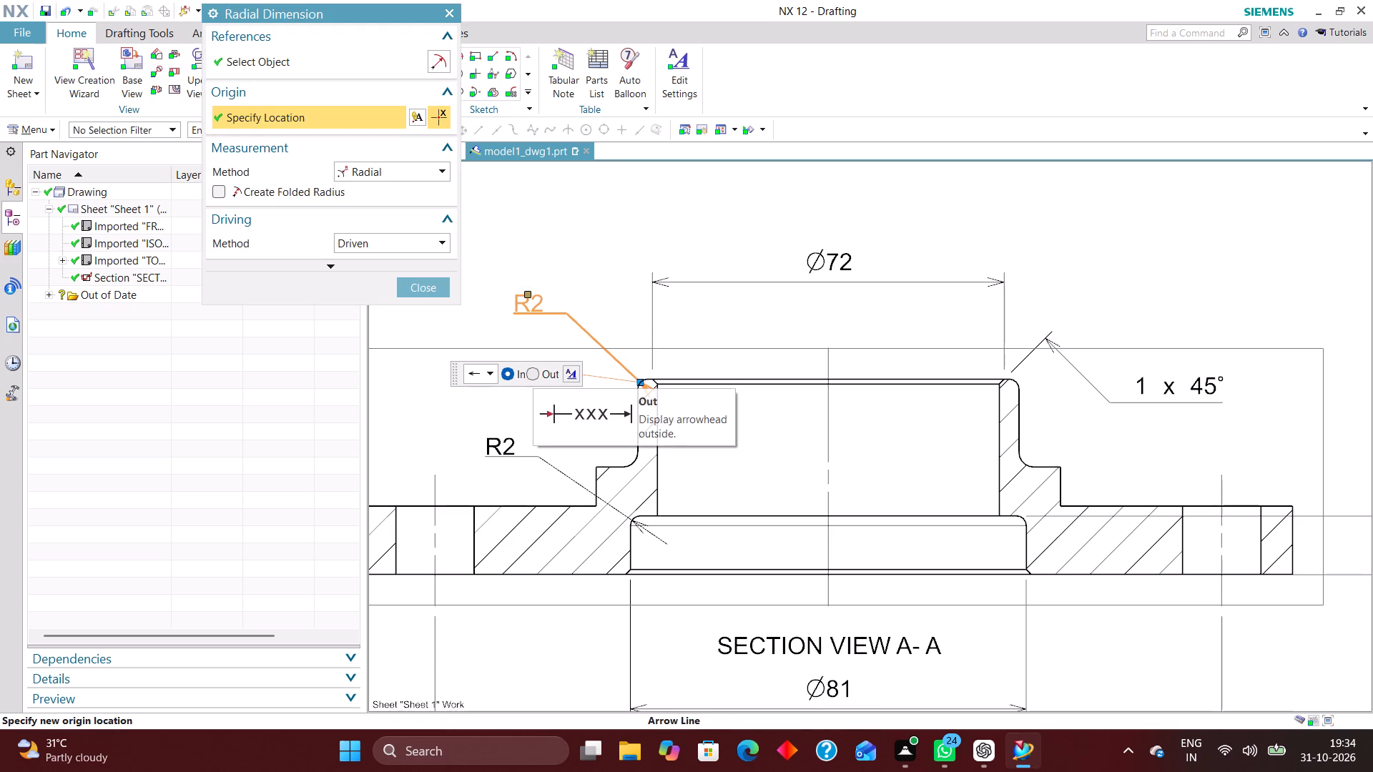
click(433, 287)
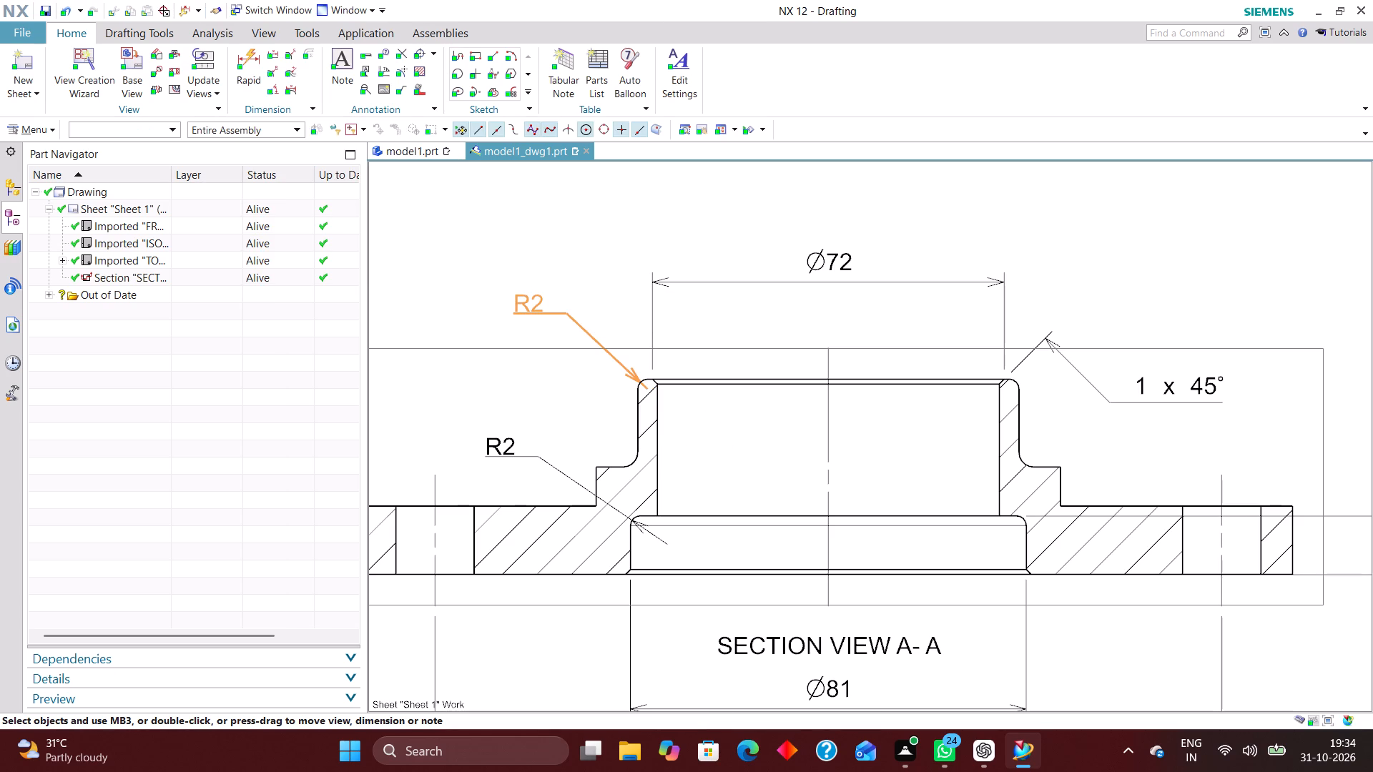
Turn off Radius to Center for the rim's upper-left R2 dimension in section view A-A.
double_click(526, 308)
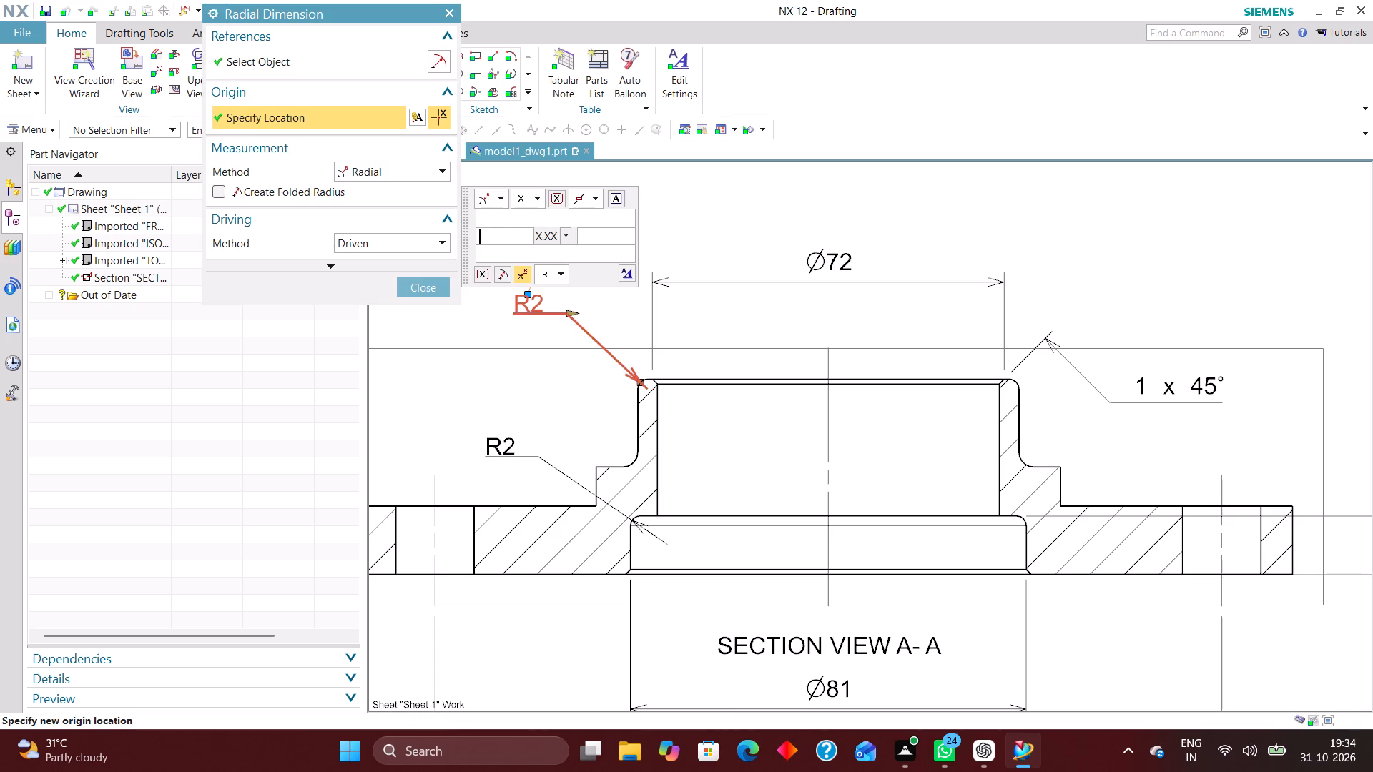
click(523, 278)
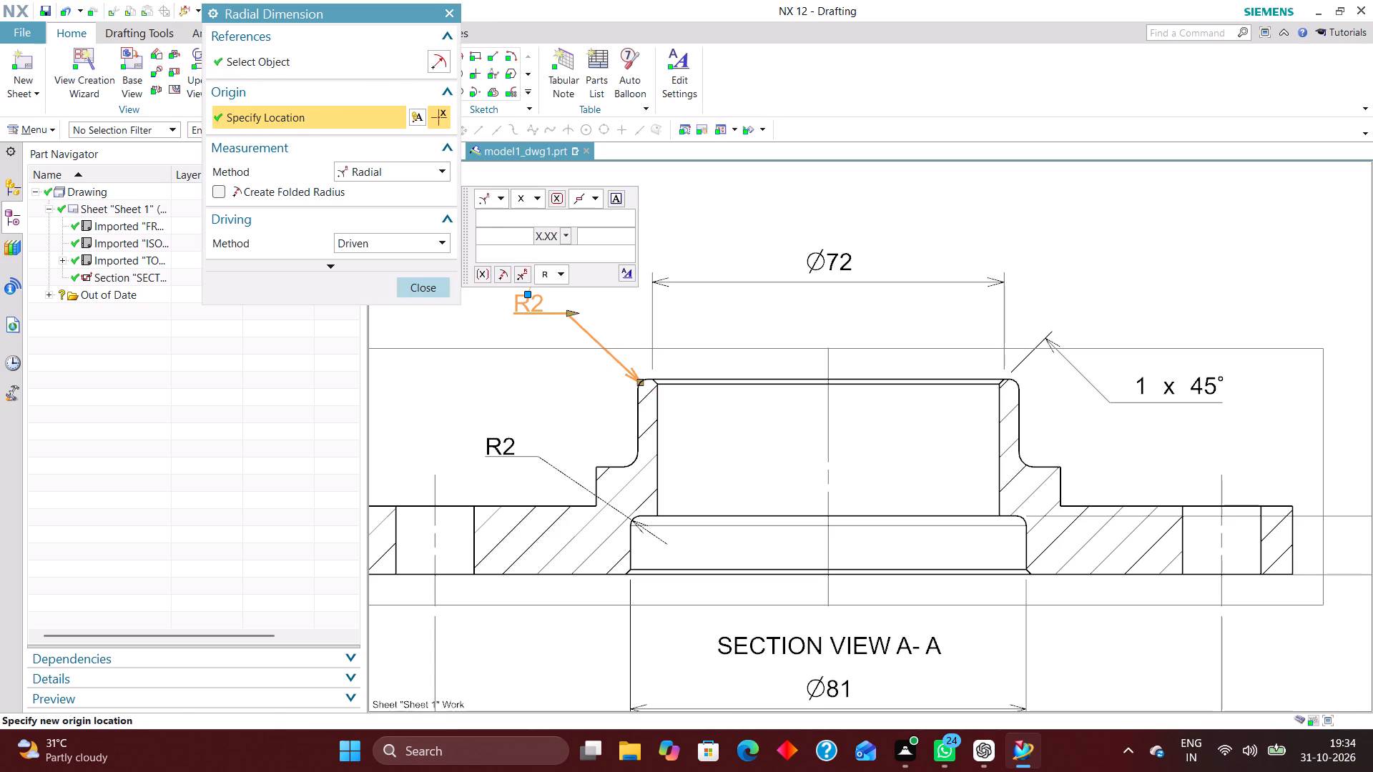
click(438, 293)
Examine the annotations in the section, top and front views and the overall sheet layout.
scroll(526, 310, down, 2)
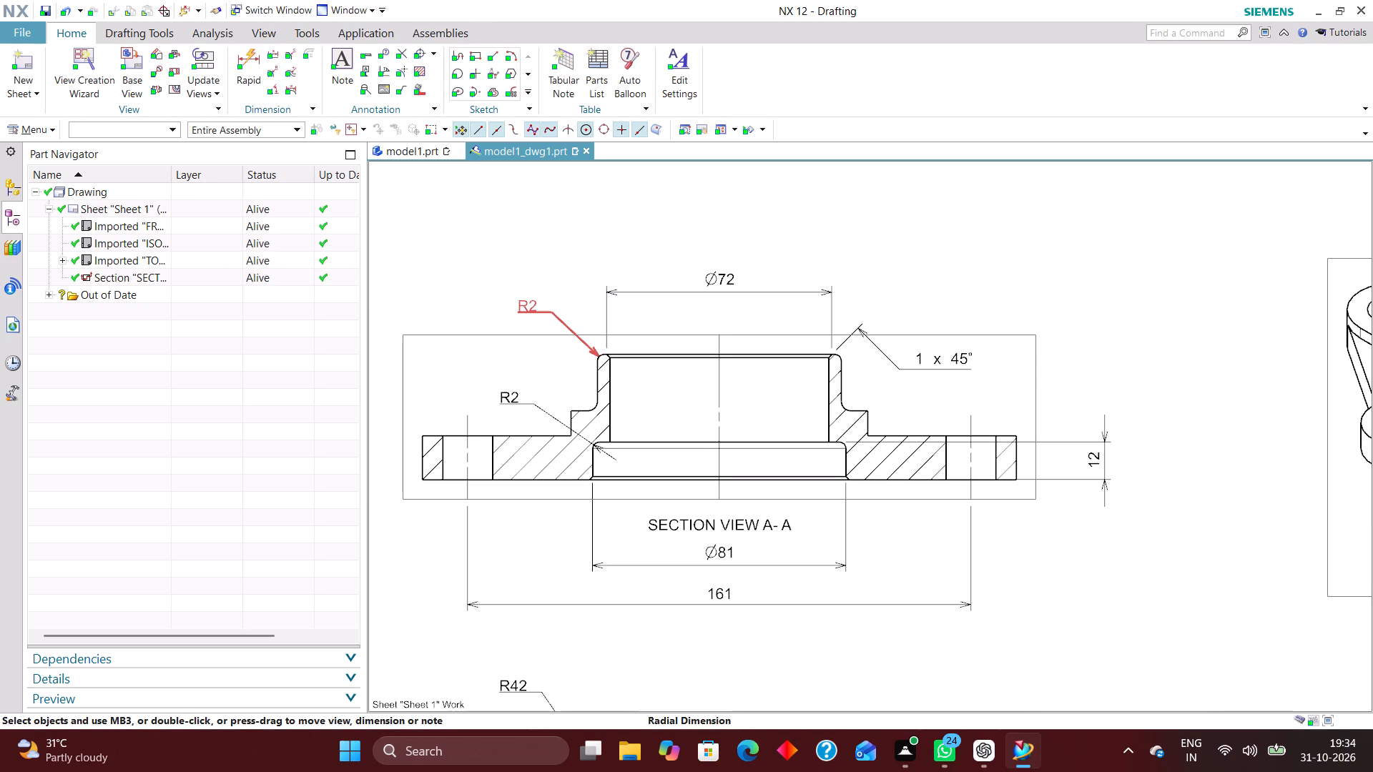
scroll(706, 279, down, 2)
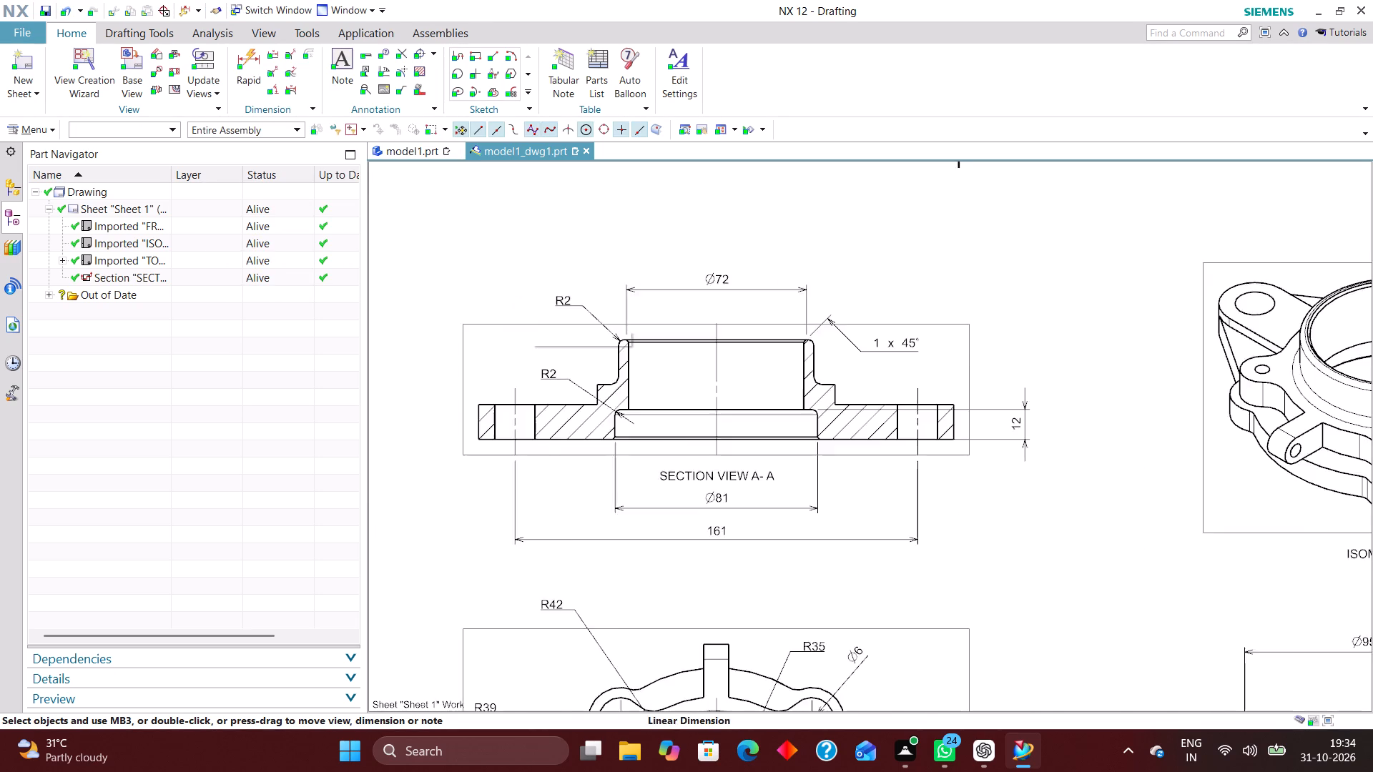
scroll(683, 408, up, 2)
scroll(662, 285, down, 2)
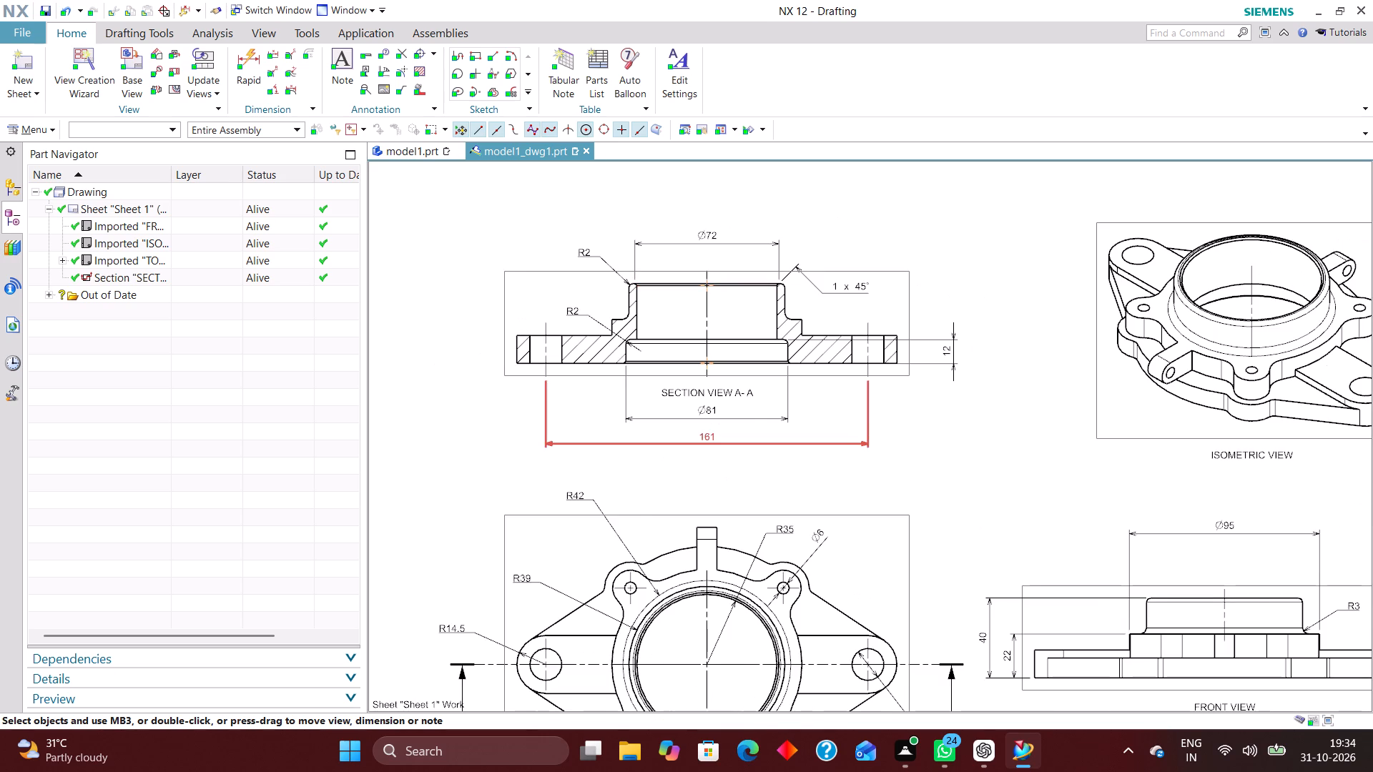
scroll(634, 332, down, 2)
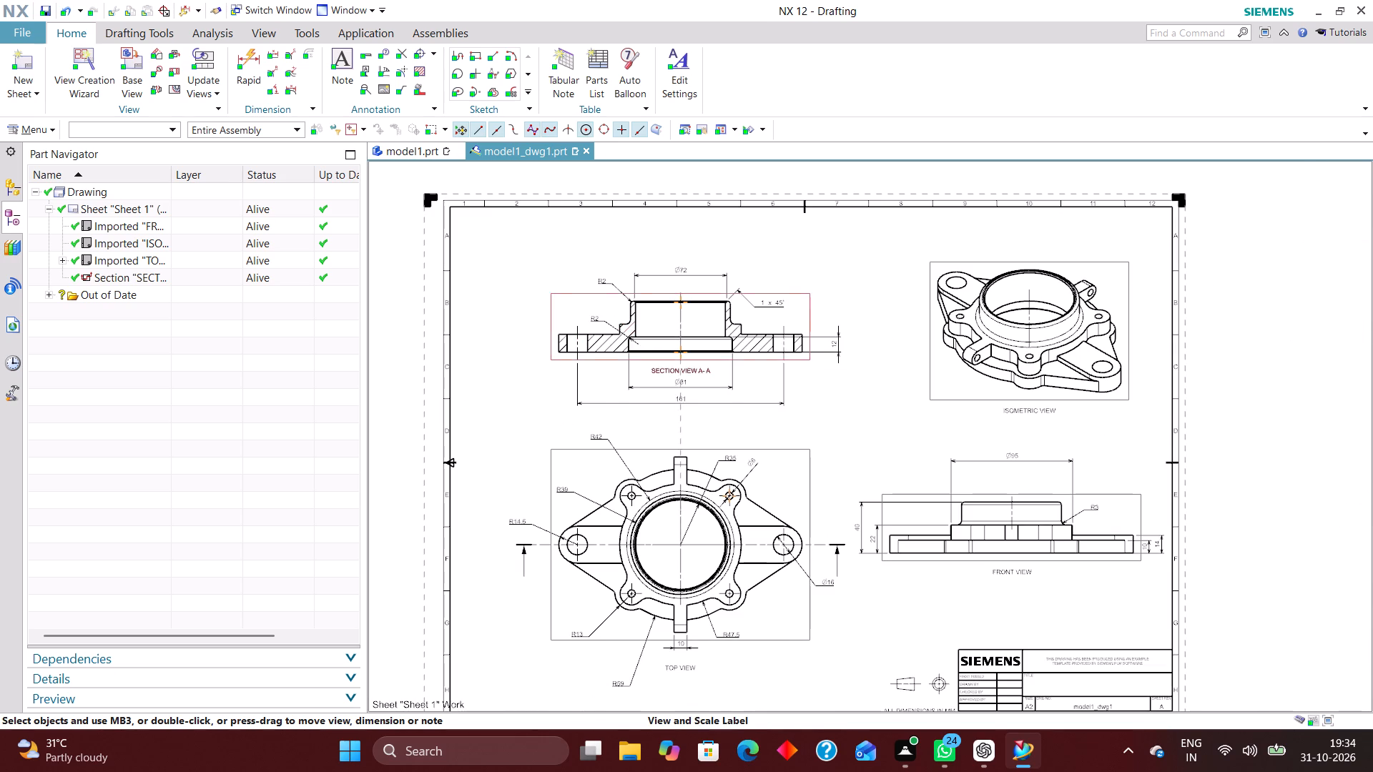
scroll(712, 355, up, 6)
scroll(638, 320, down, 5)
scroll(764, 399, up, 1)
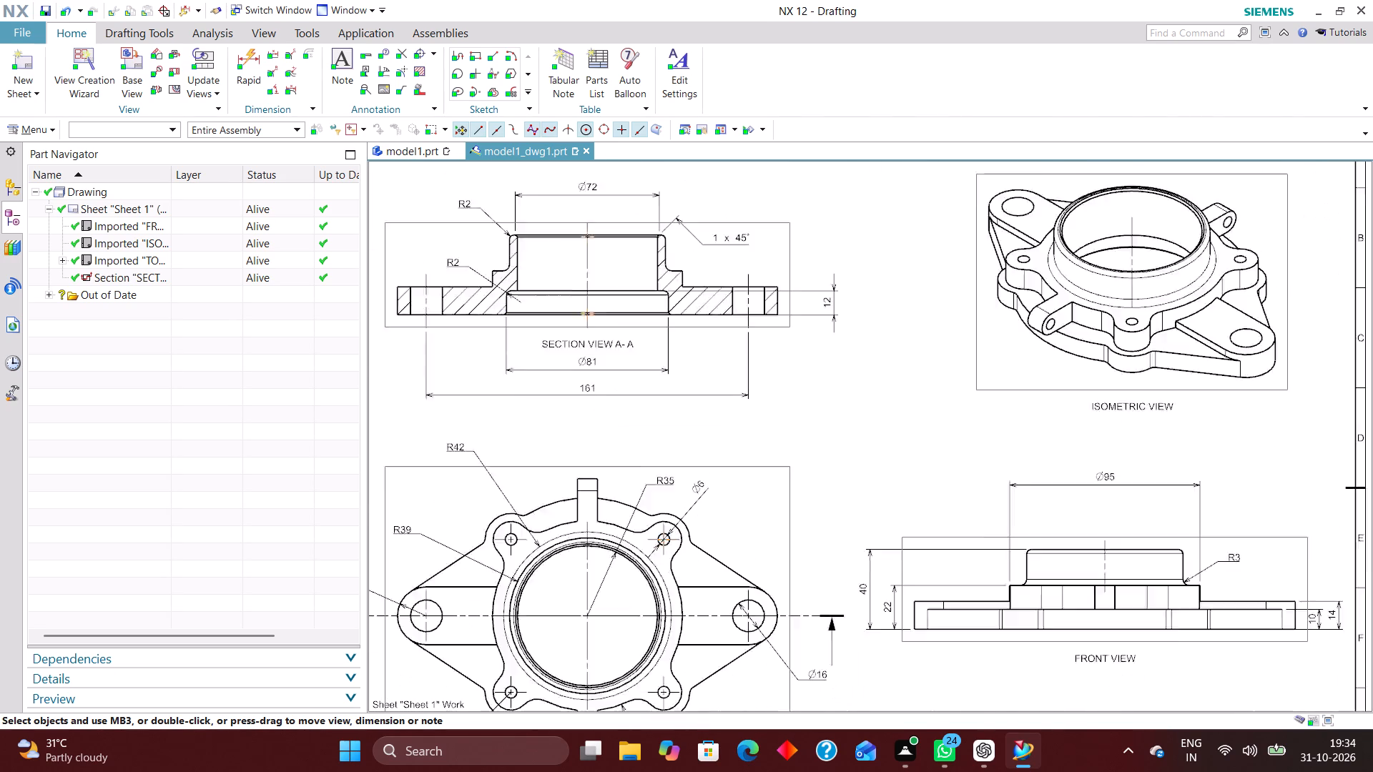
scroll(764, 399, up, 1)
scroll(714, 370, down, 1)
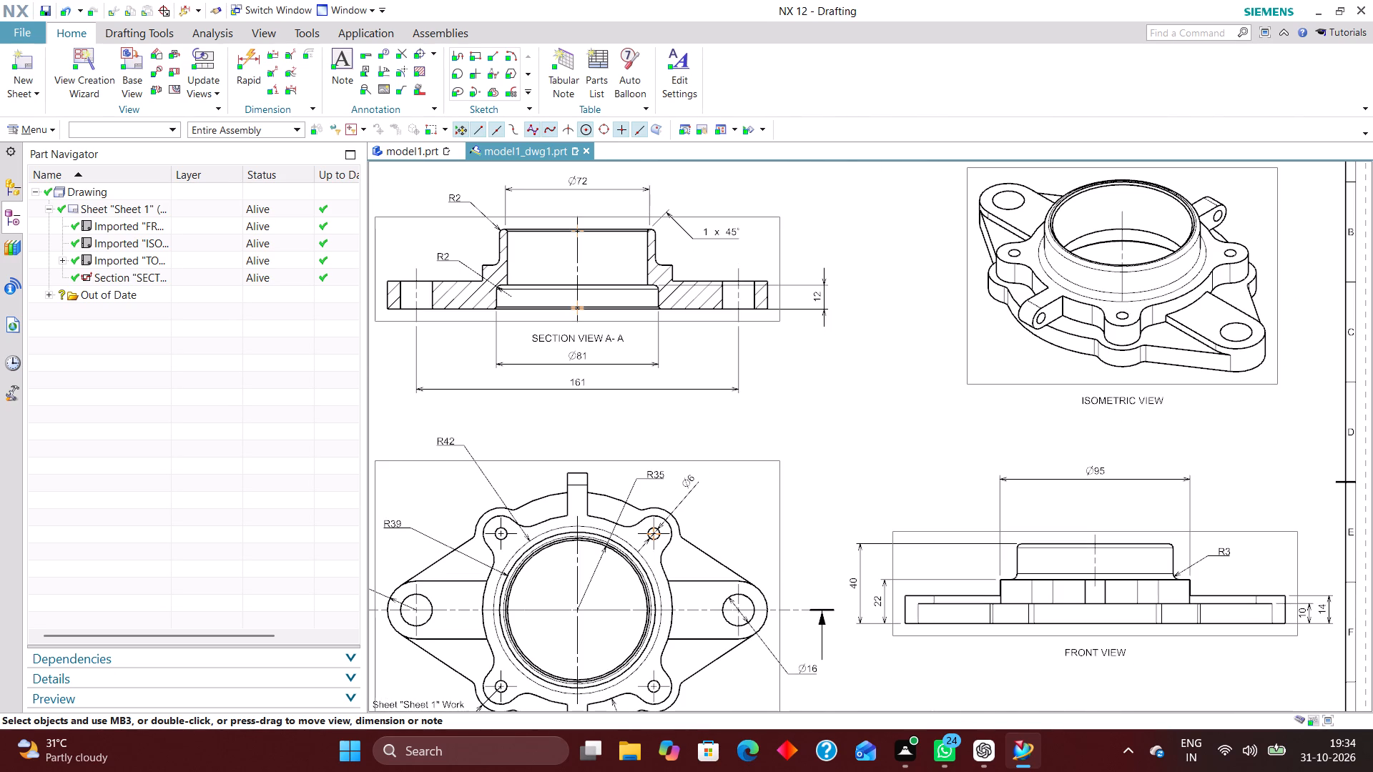
scroll(772, 412, down, 3)
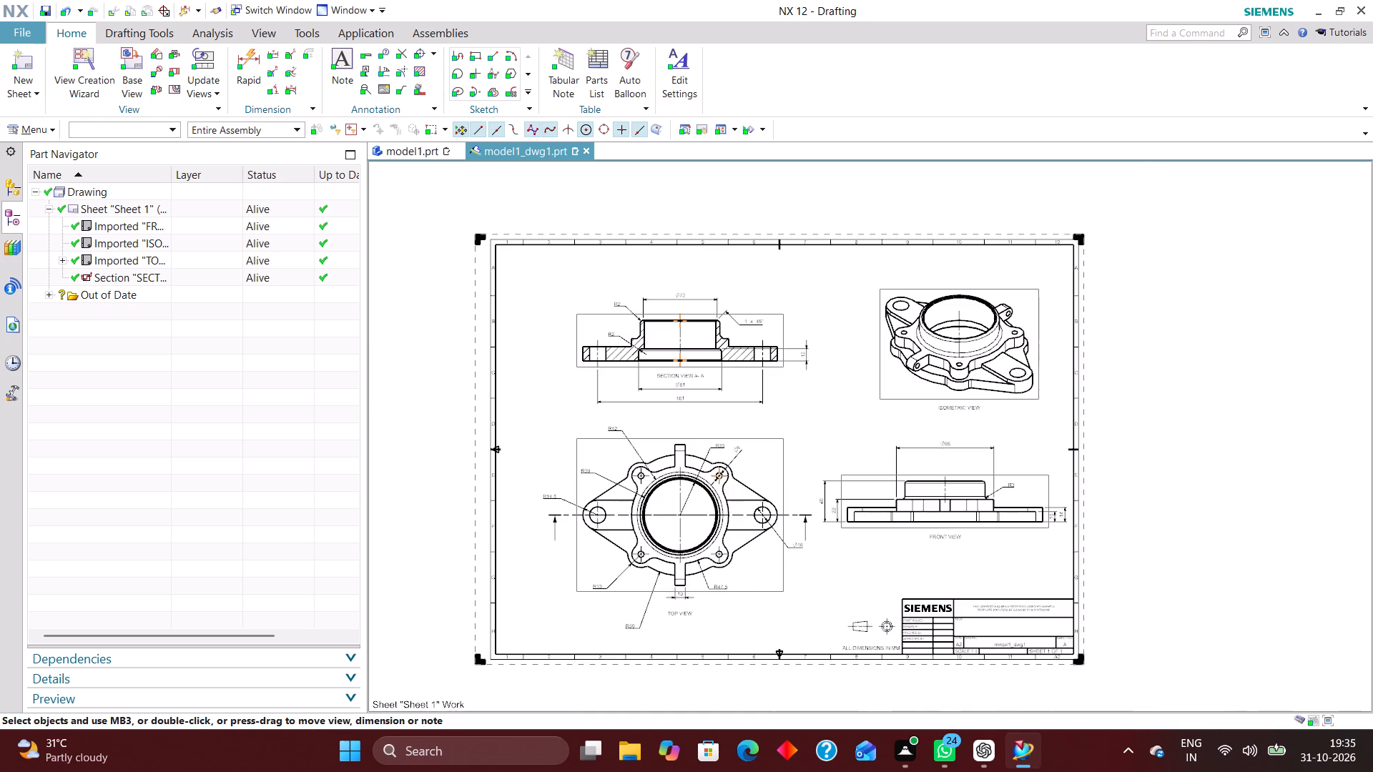
Move the Ø95 dimension down, closer to the front view's outline.
scroll(850, 538, up, 3)
right_drag(852, 550, 820, 585)
scroll(1180, 494, up, 4)
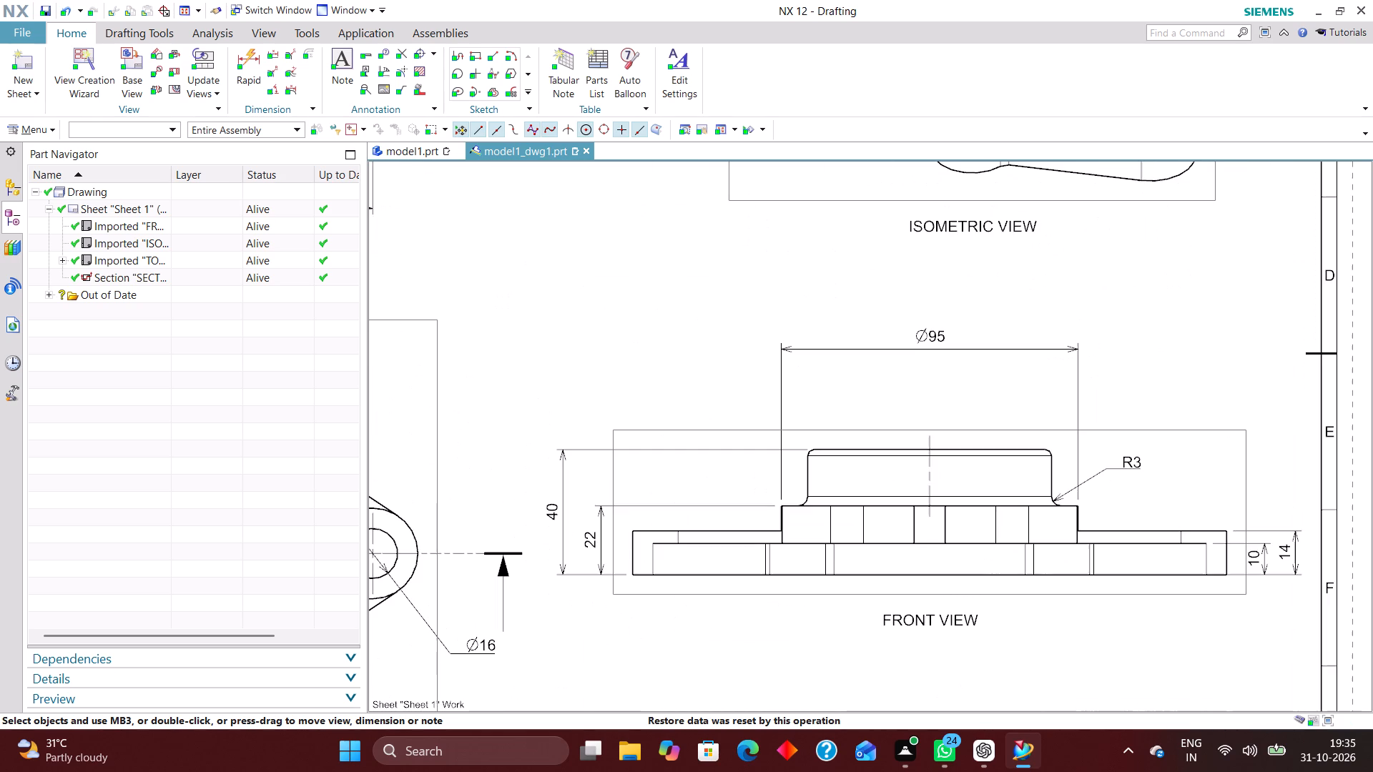
scroll(1047, 450, down, 1)
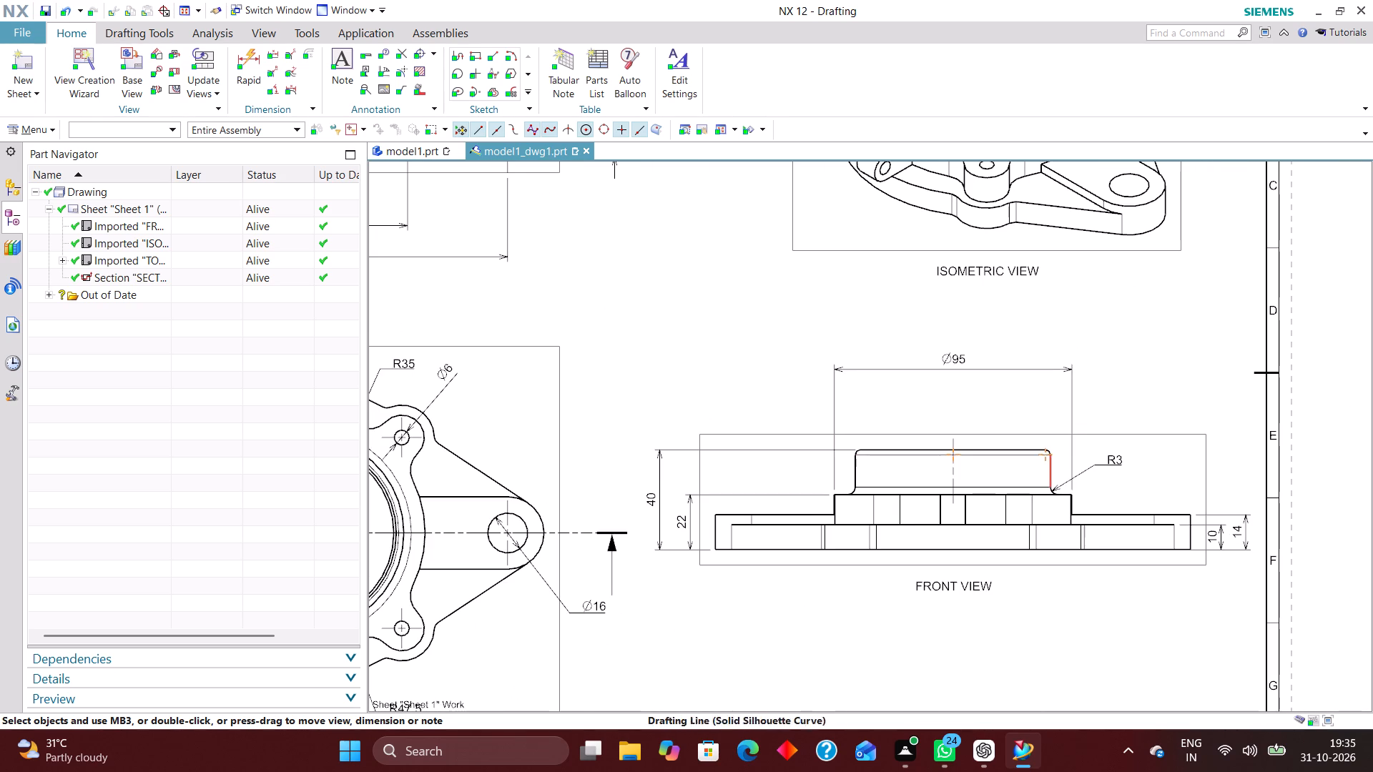
drag(959, 368, 956, 396)
Examine the top and front view dimensions and the spacing between the views and the title block.
scroll(993, 370, down, 4)
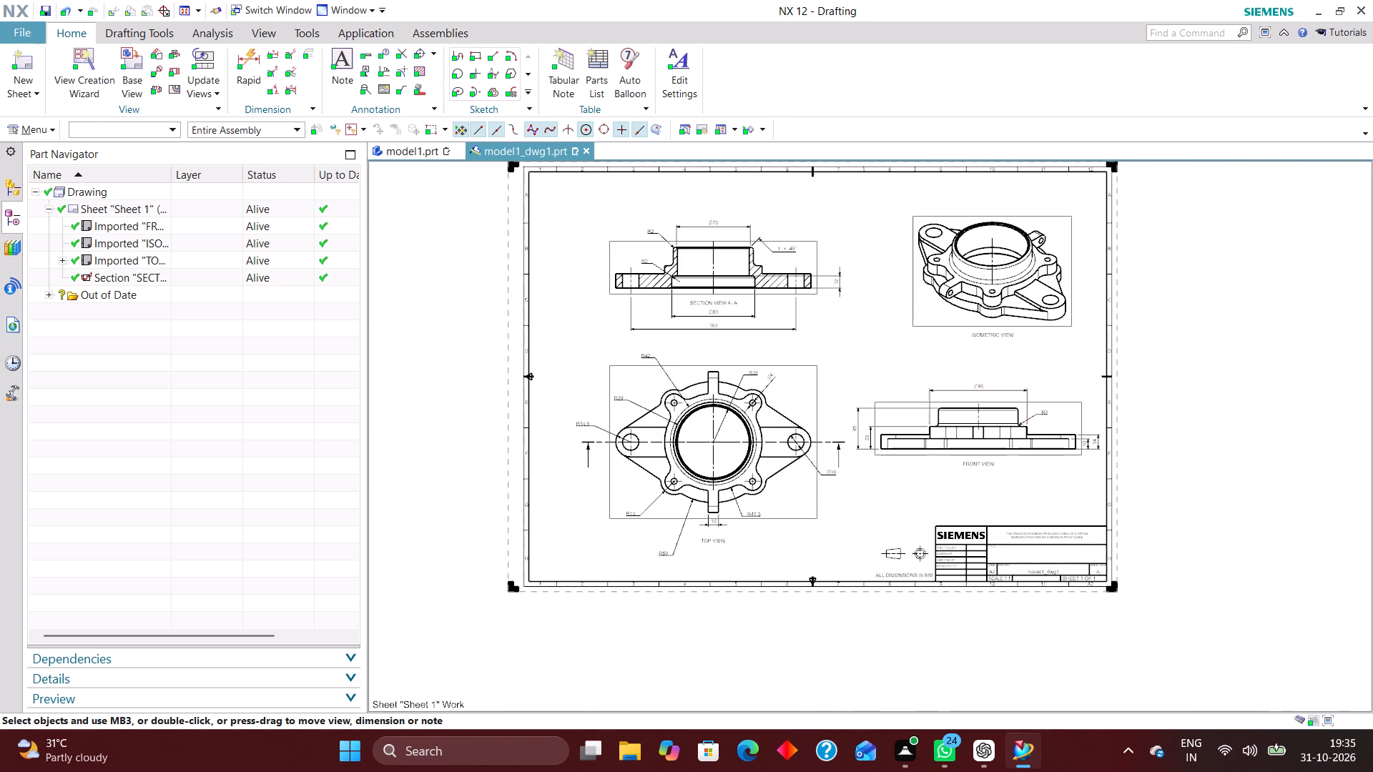
scroll(749, 410, up, 3)
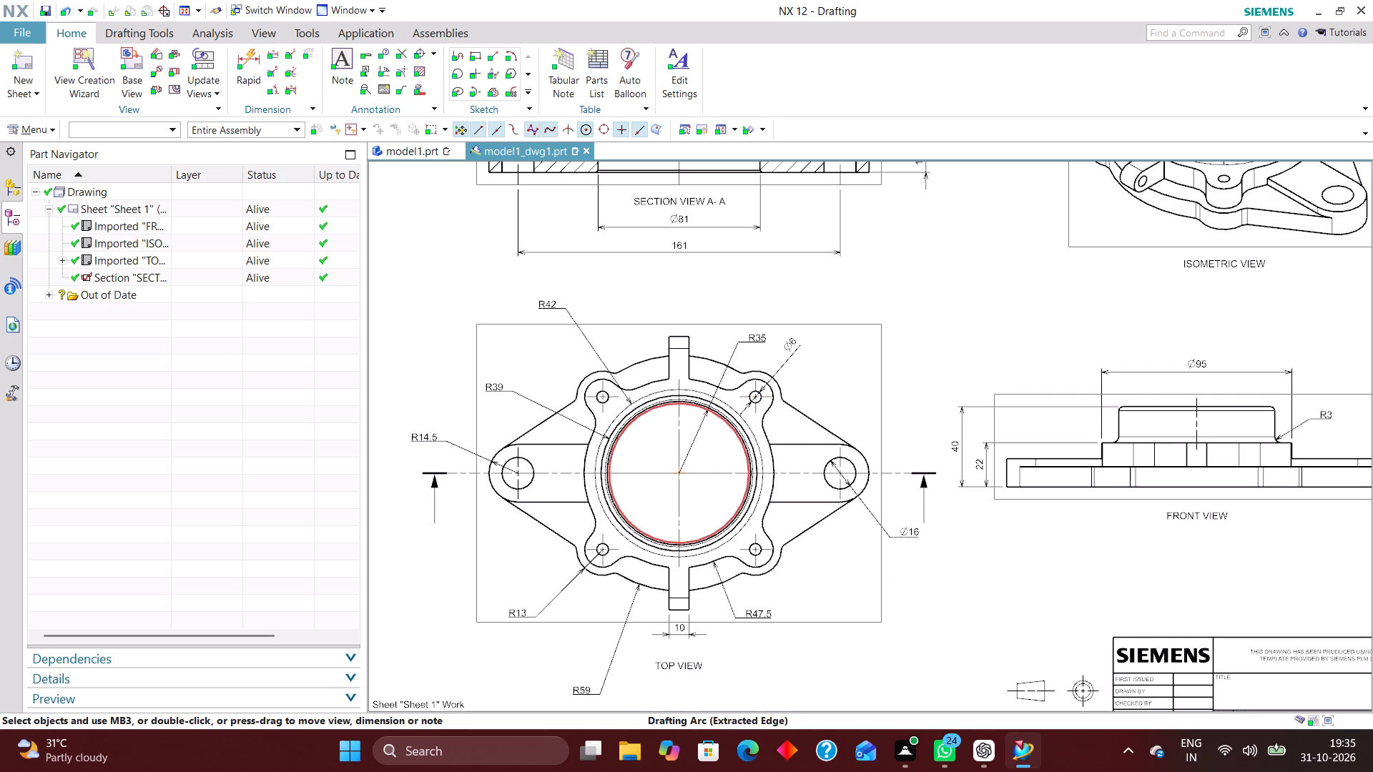
scroll(706, 480, down, 1)
right_drag(955, 325, 873, 397)
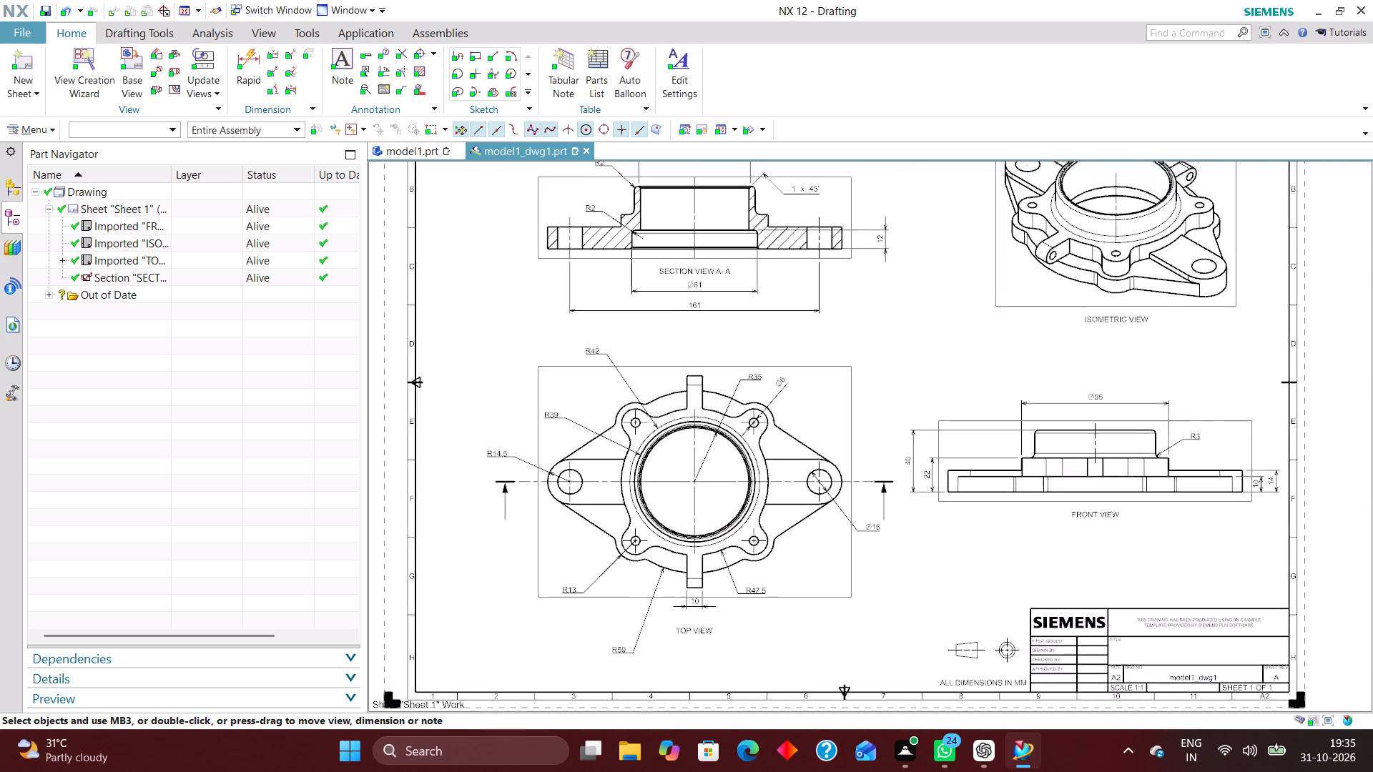
scroll(1116, 380, up, 4)
scroll(943, 366, down, 4)
scroll(972, 550, up, 2)
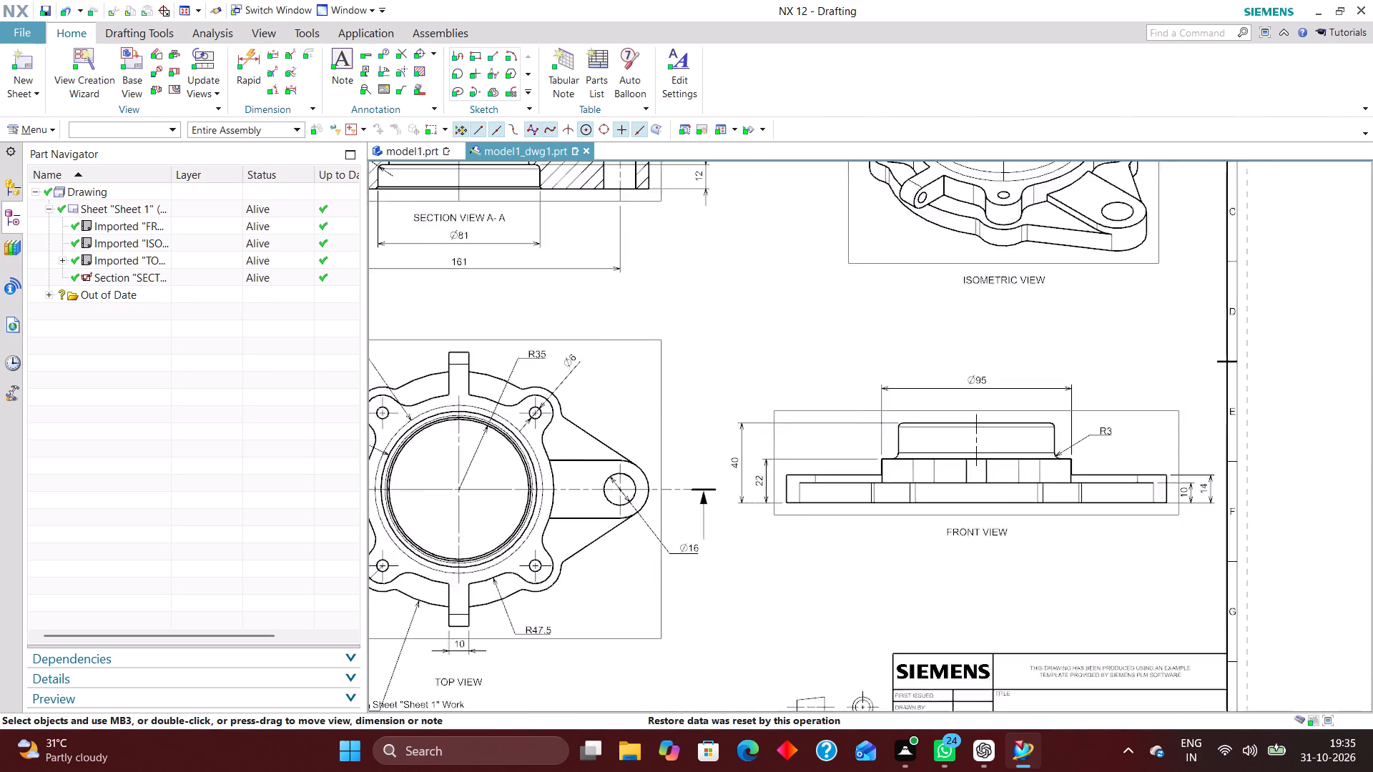
scroll(971, 550, up, 3)
scroll(919, 523, down, 3)
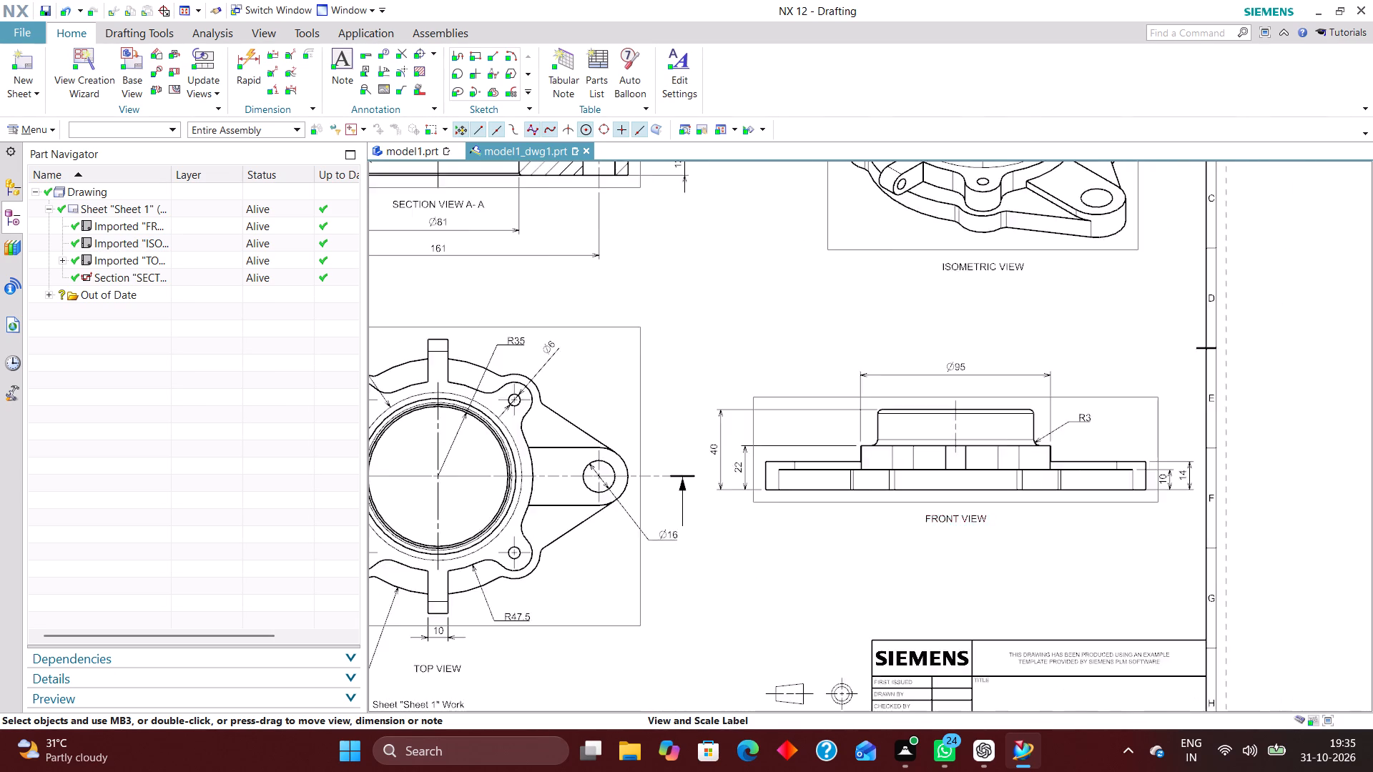
Move the front view slightly up to leave more space above the title block.
scroll(930, 521, down, 2)
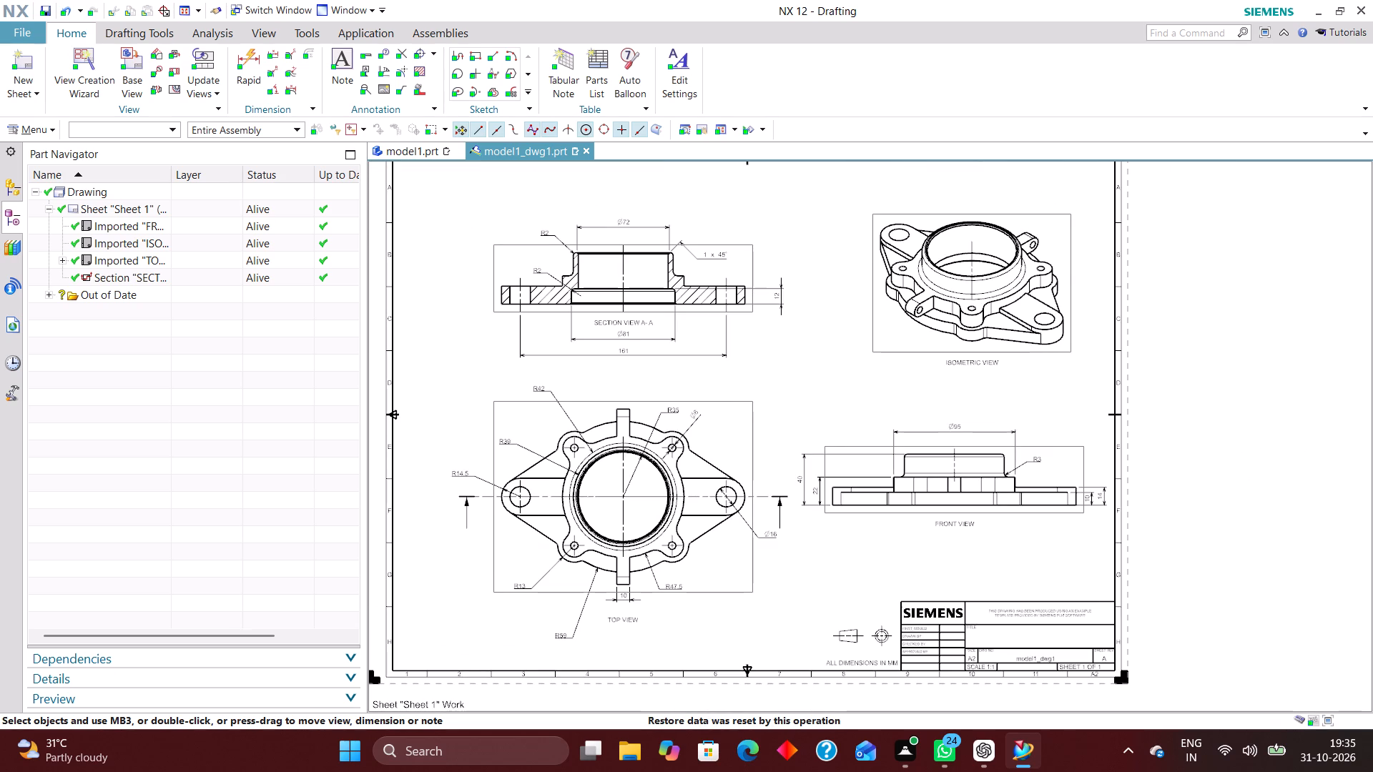
drag(1042, 443, 1038, 425)
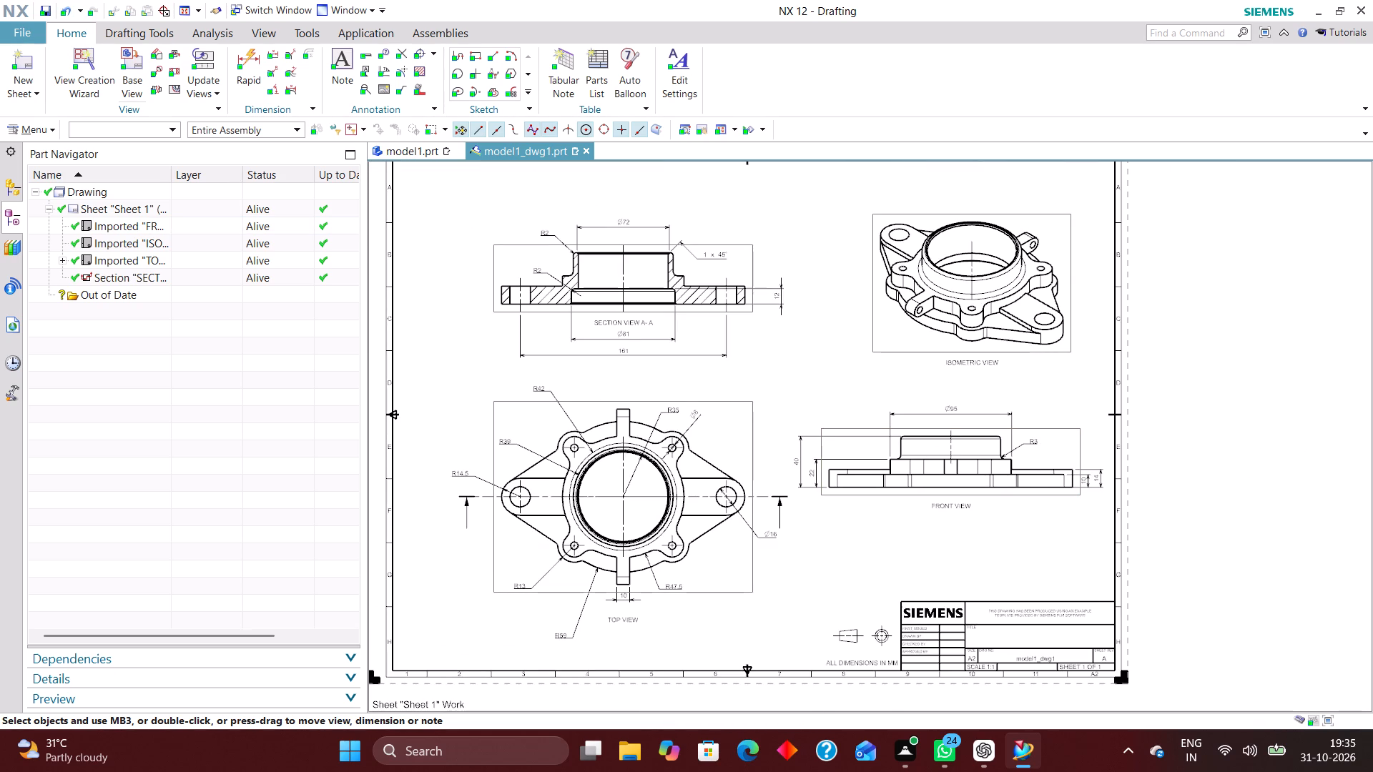
Add a 1:1 base view between the front view and title block, reorienting the Front model view to a side-on direction with the Orient View Tool.
click(128, 58)
click(433, 230)
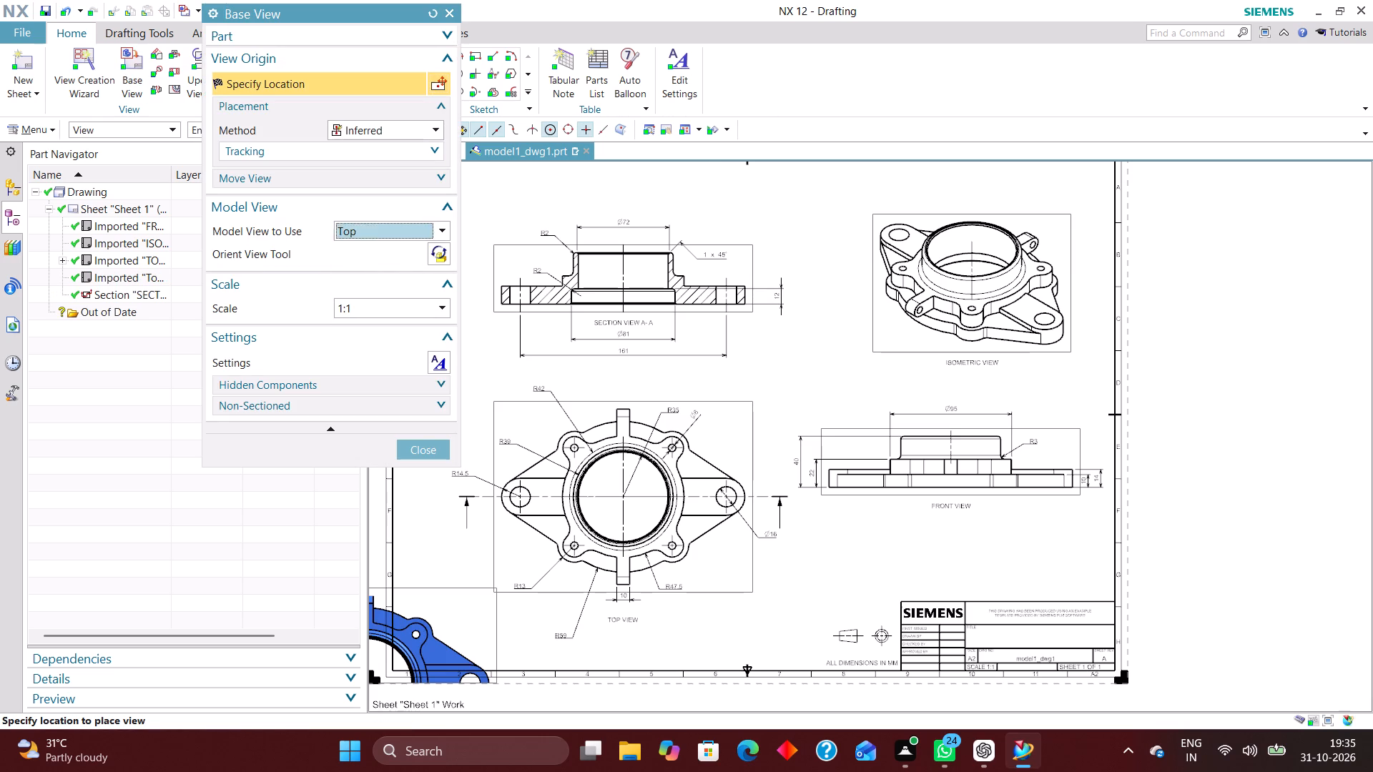
click(396, 297)
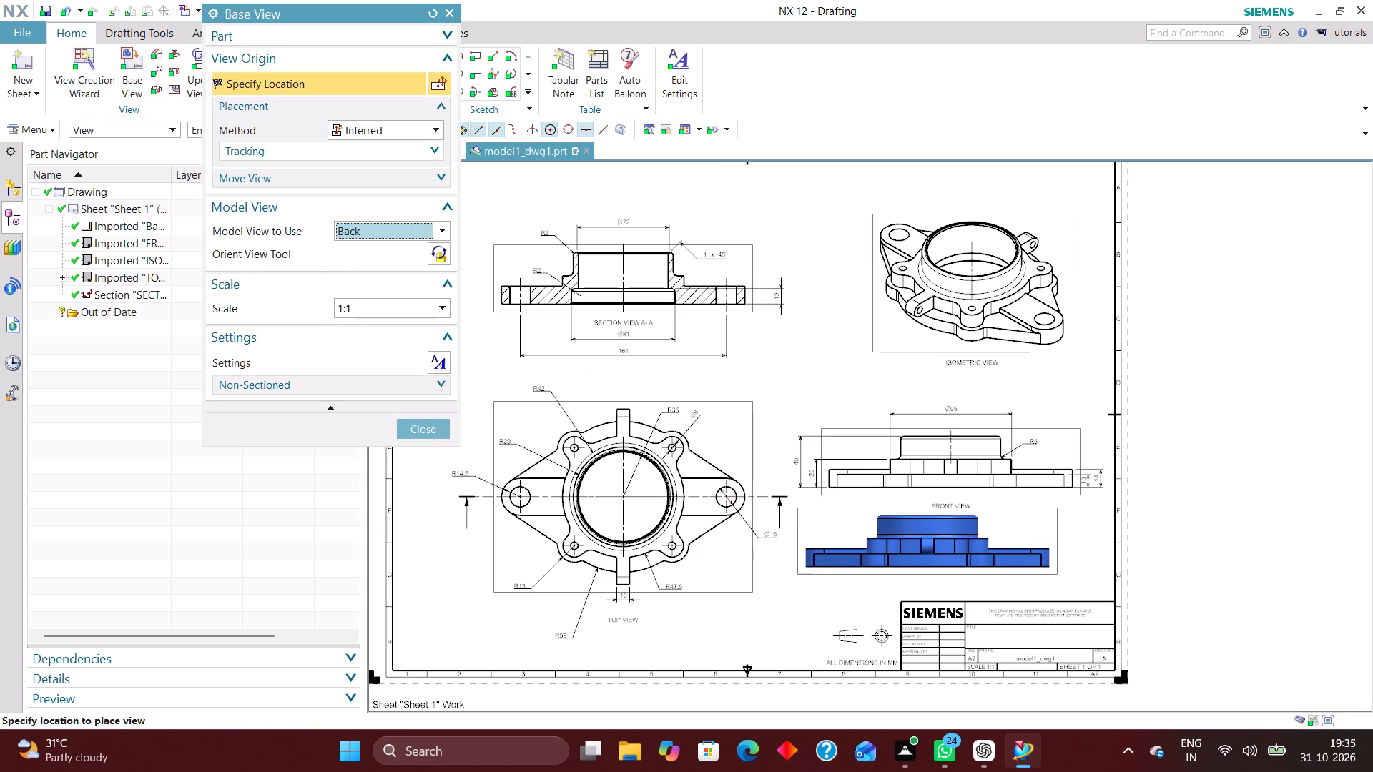
click(380, 236)
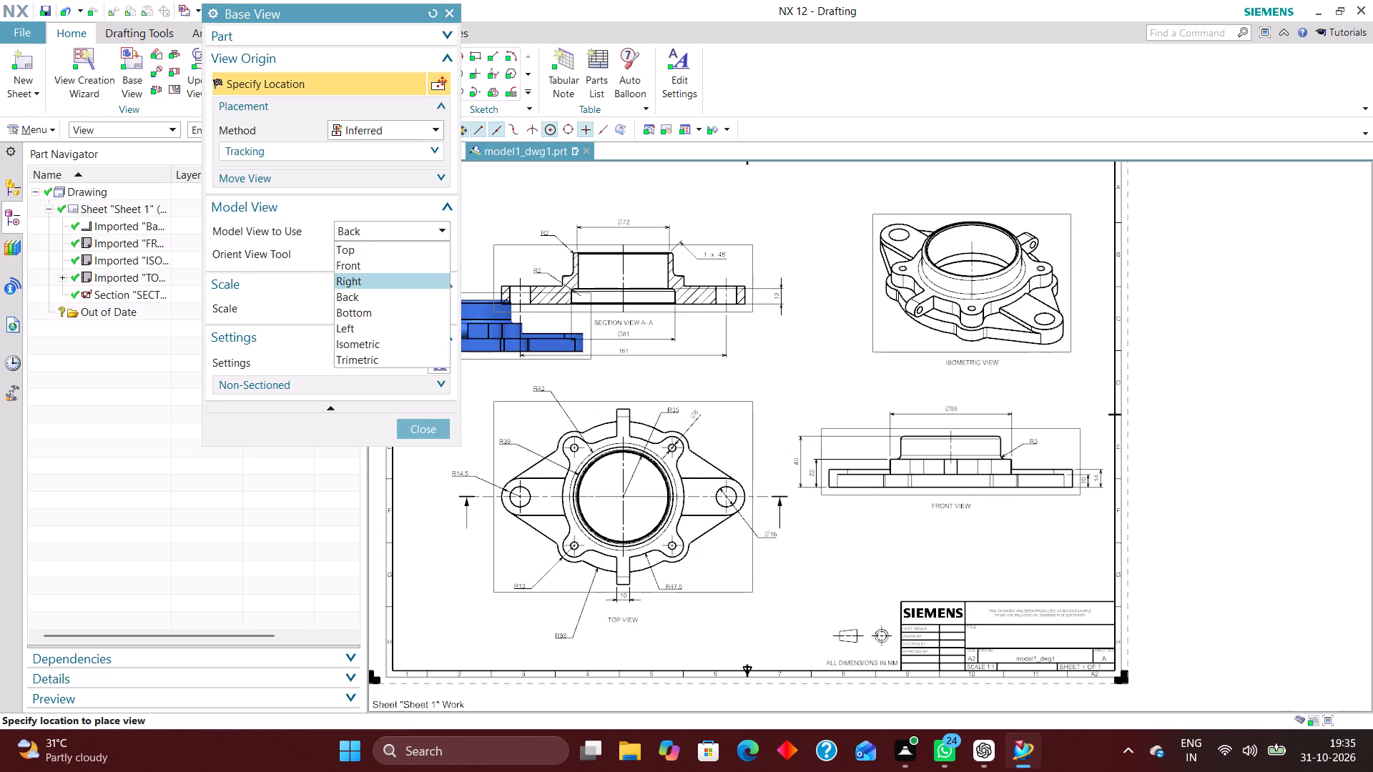
click(376, 268)
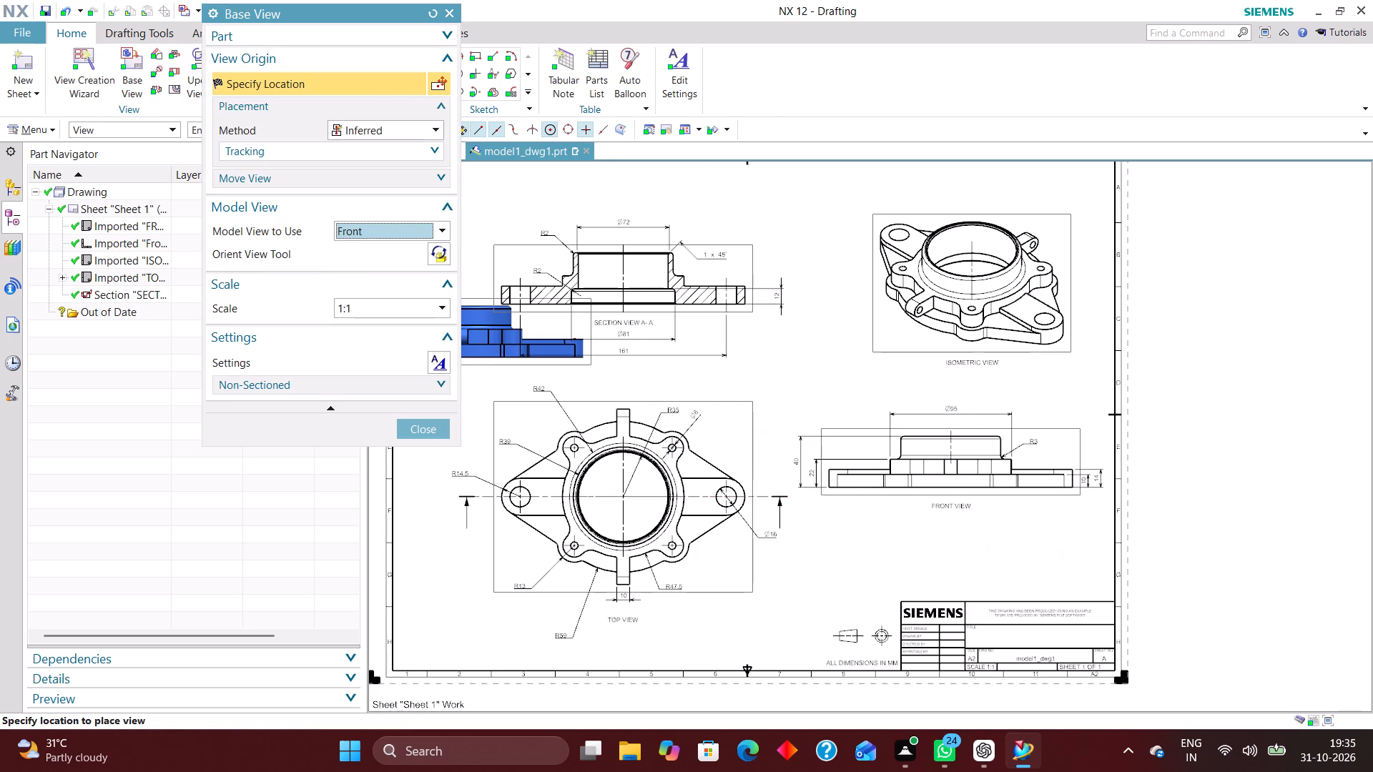
click(429, 249)
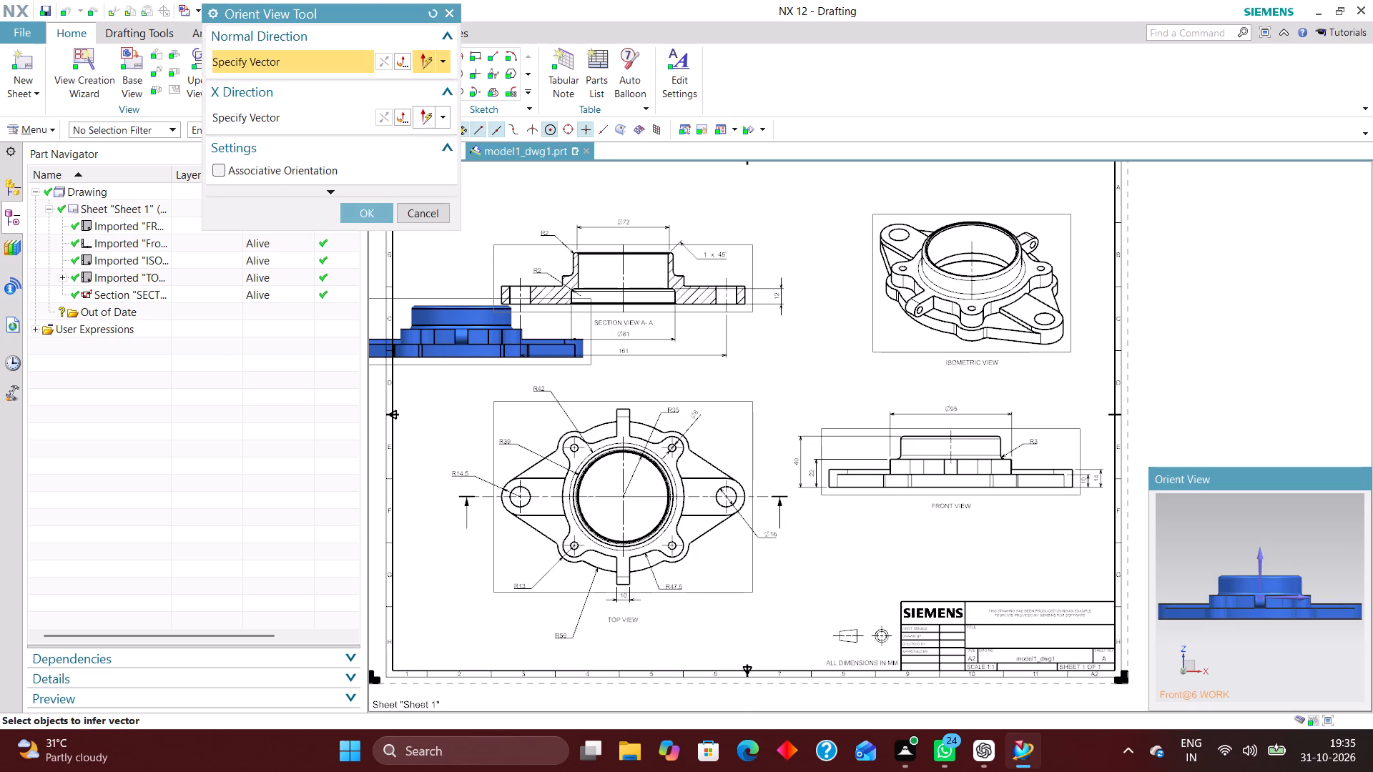
middle_drag(1294, 650, 1253, 659)
scroll(1253, 658, up, 1)
right_drag(1330, 651, 1245, 650)
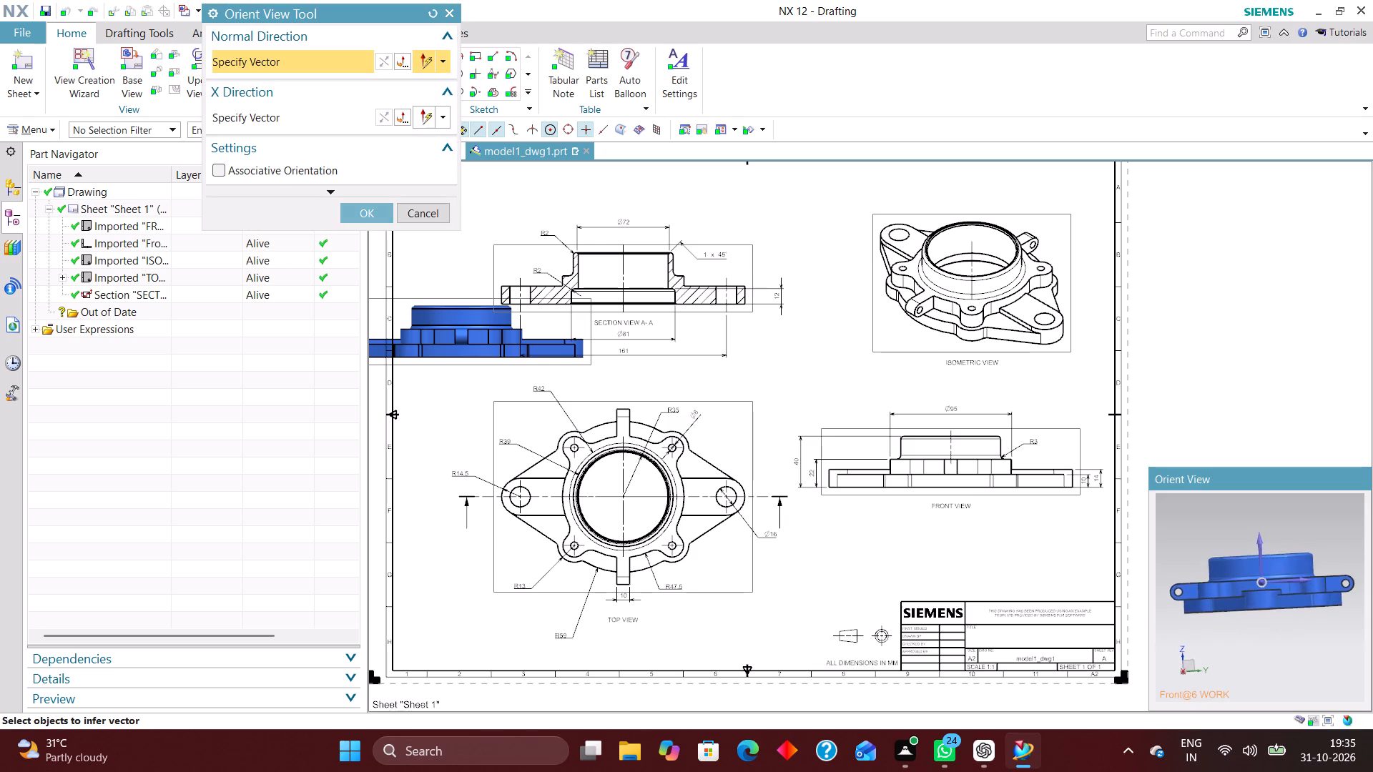
click(363, 214)
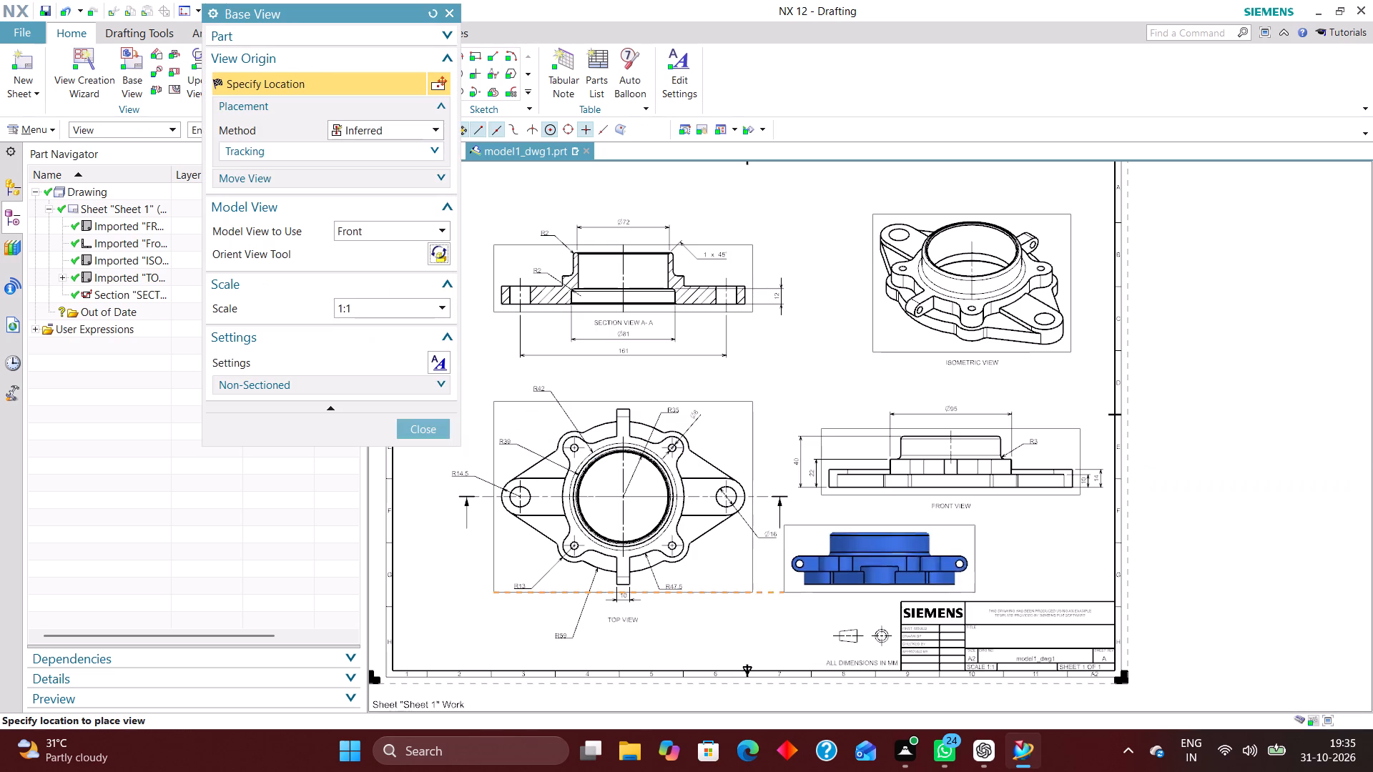
click(943, 560)
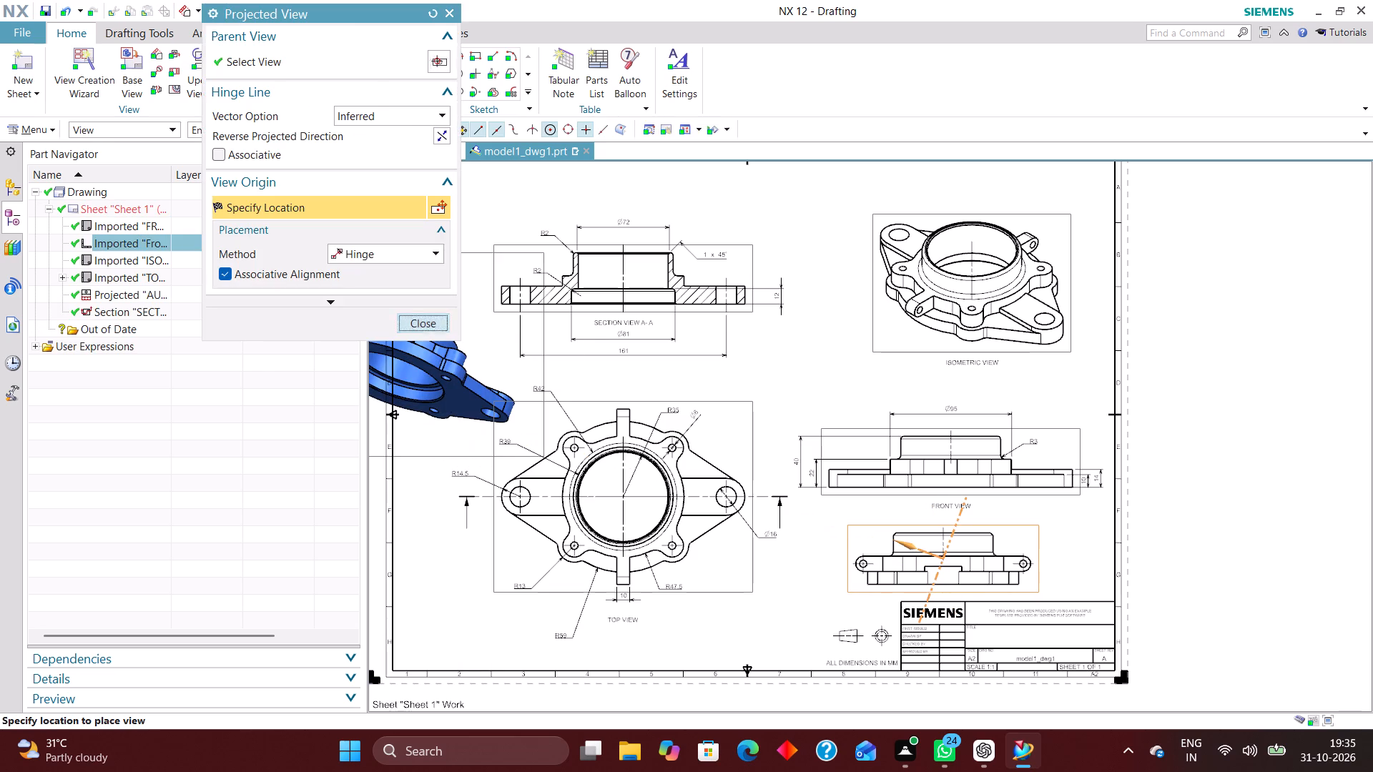
click(413, 322)
Move section view A-A and the top view up and slightly to the left on the sheet.
scroll(616, 489, down, 1)
scroll(688, 314, up, 1)
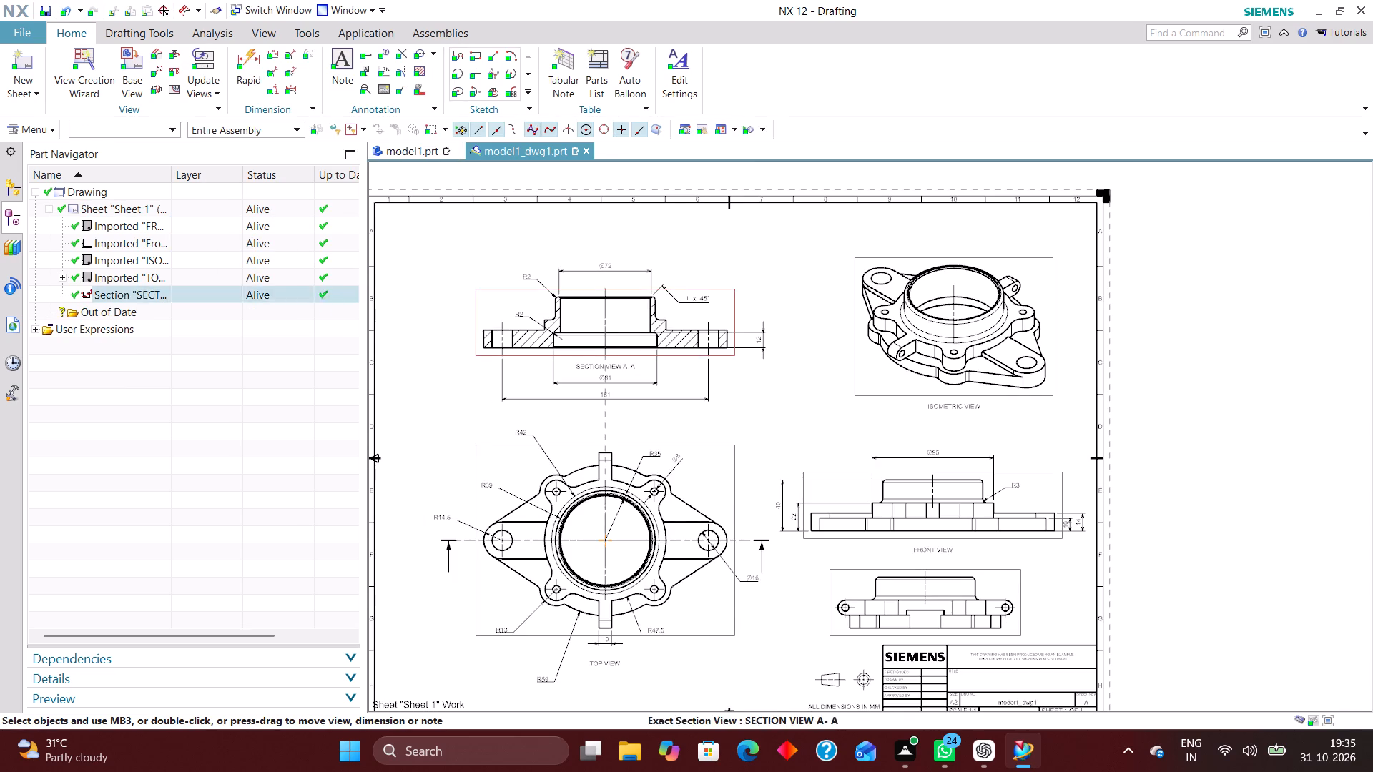
drag(695, 285, 686, 247)
drag(697, 444, 689, 414)
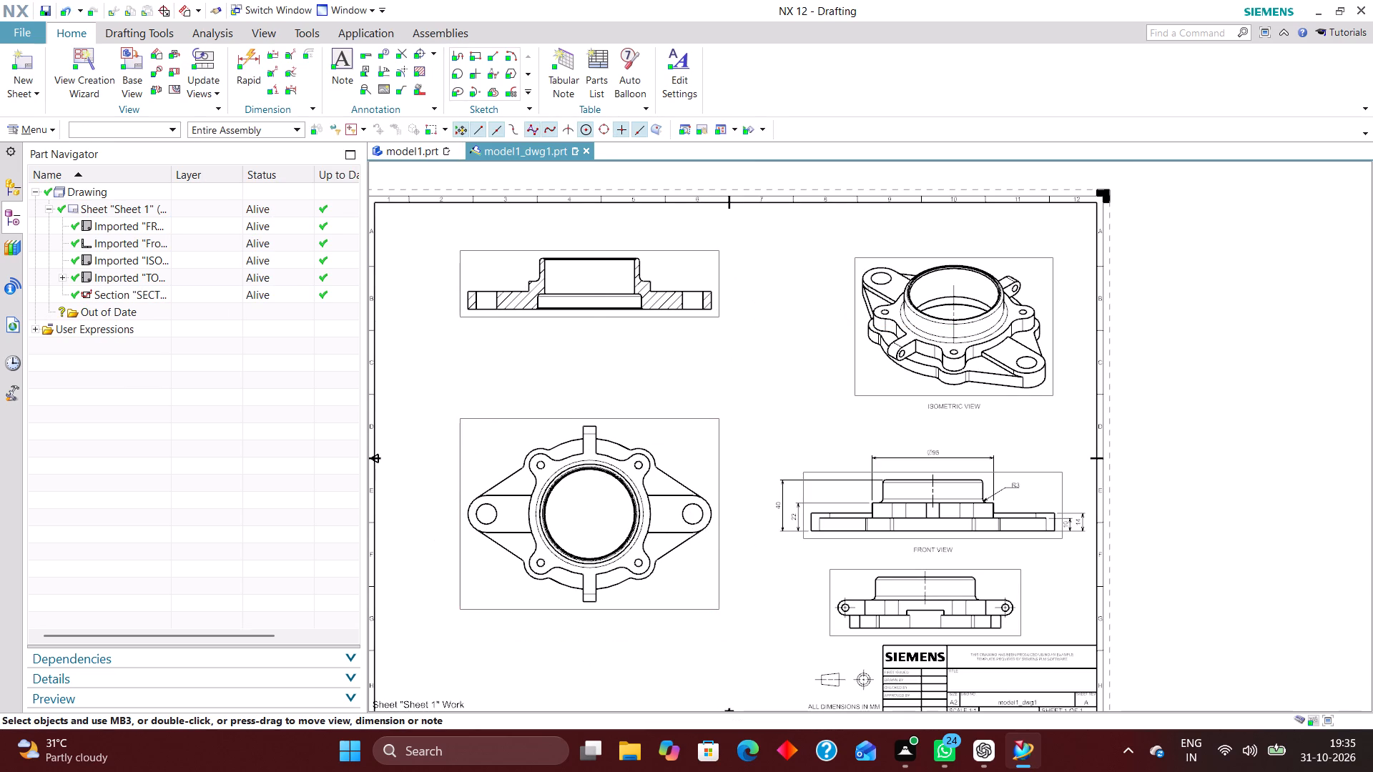
drag(689, 414, 686, 405)
Move the isometric, front and new side views up, leaving clear gaps between them and above the title block.
drag(982, 254, 991, 222)
drag(1035, 474, 1025, 421)
drag(995, 574, 1001, 542)
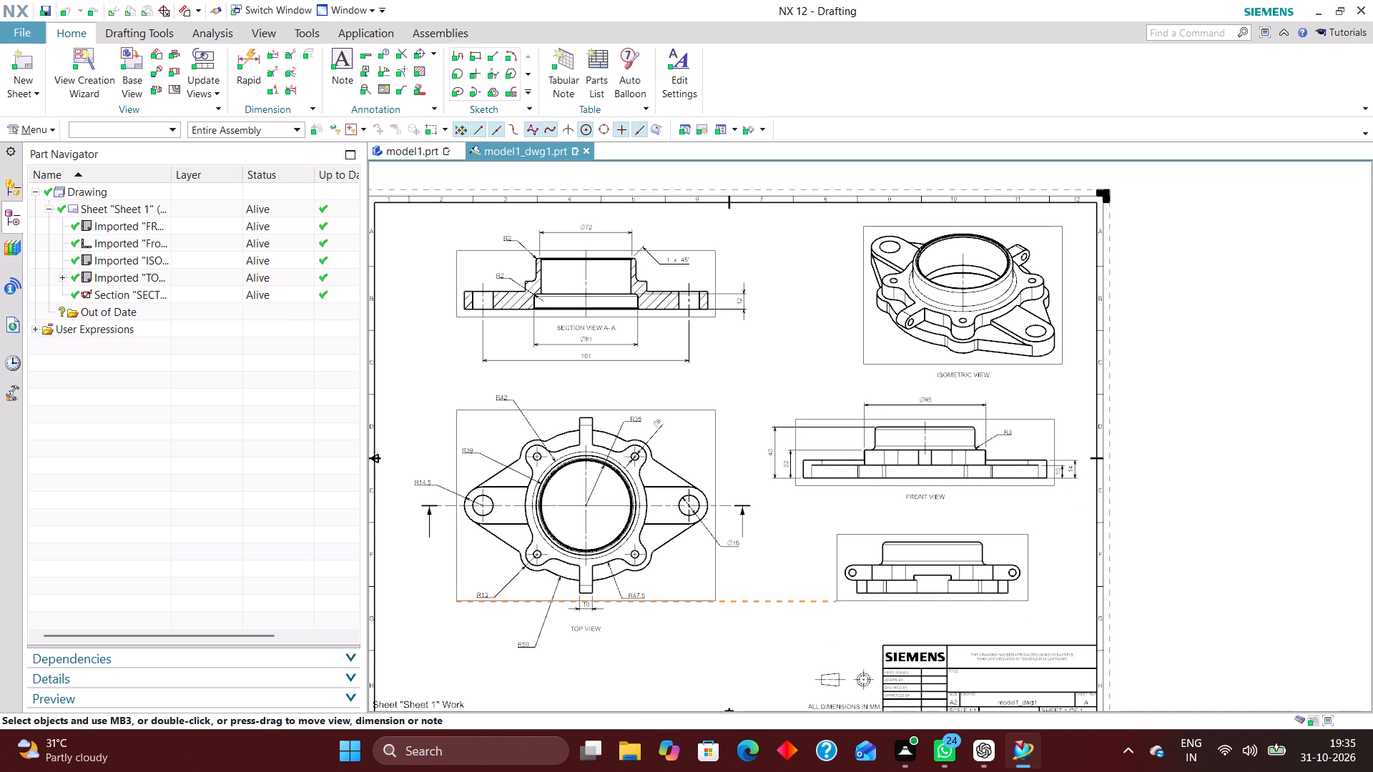
drag(1001, 542, 1003, 542)
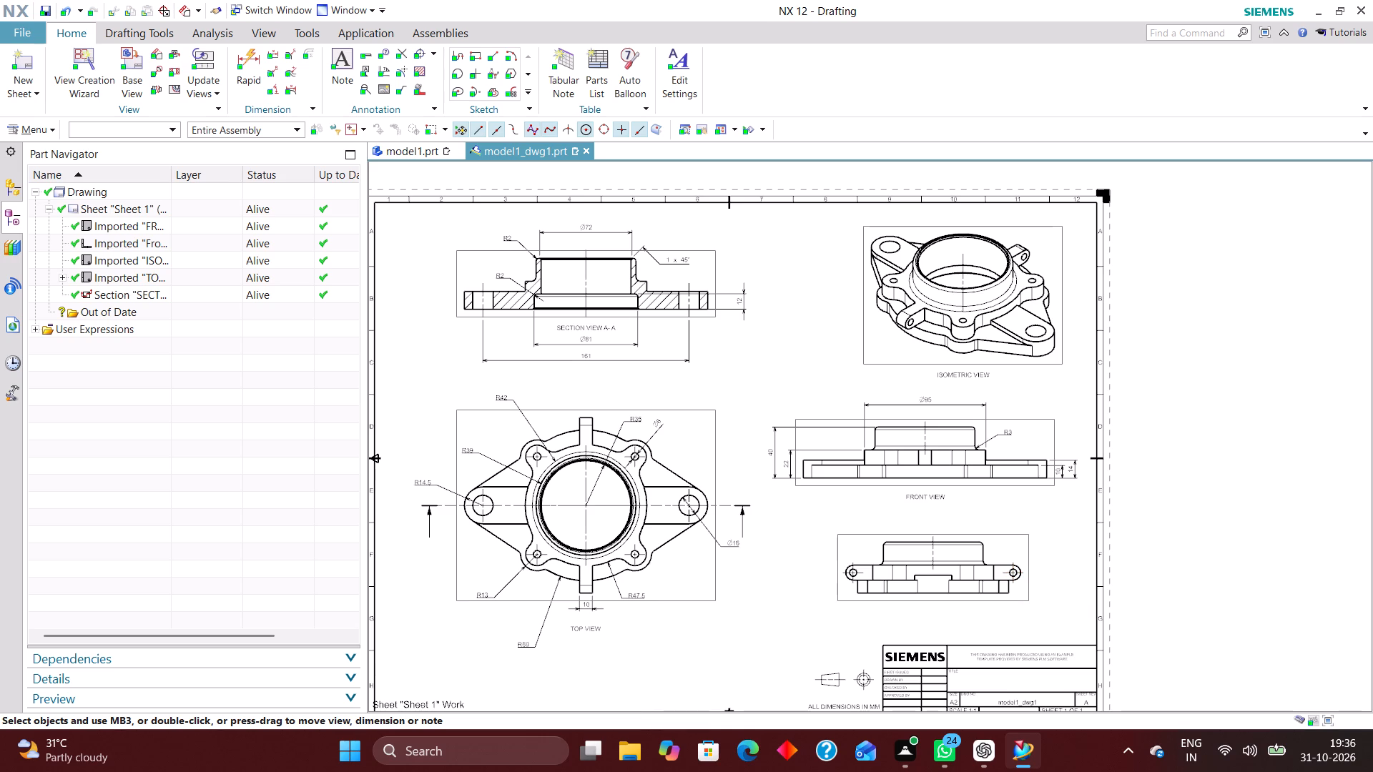
Dimension the height of one rounded end lug on the side view using an inferred Rapid Dimension, placed outside the view.
click(250, 54)
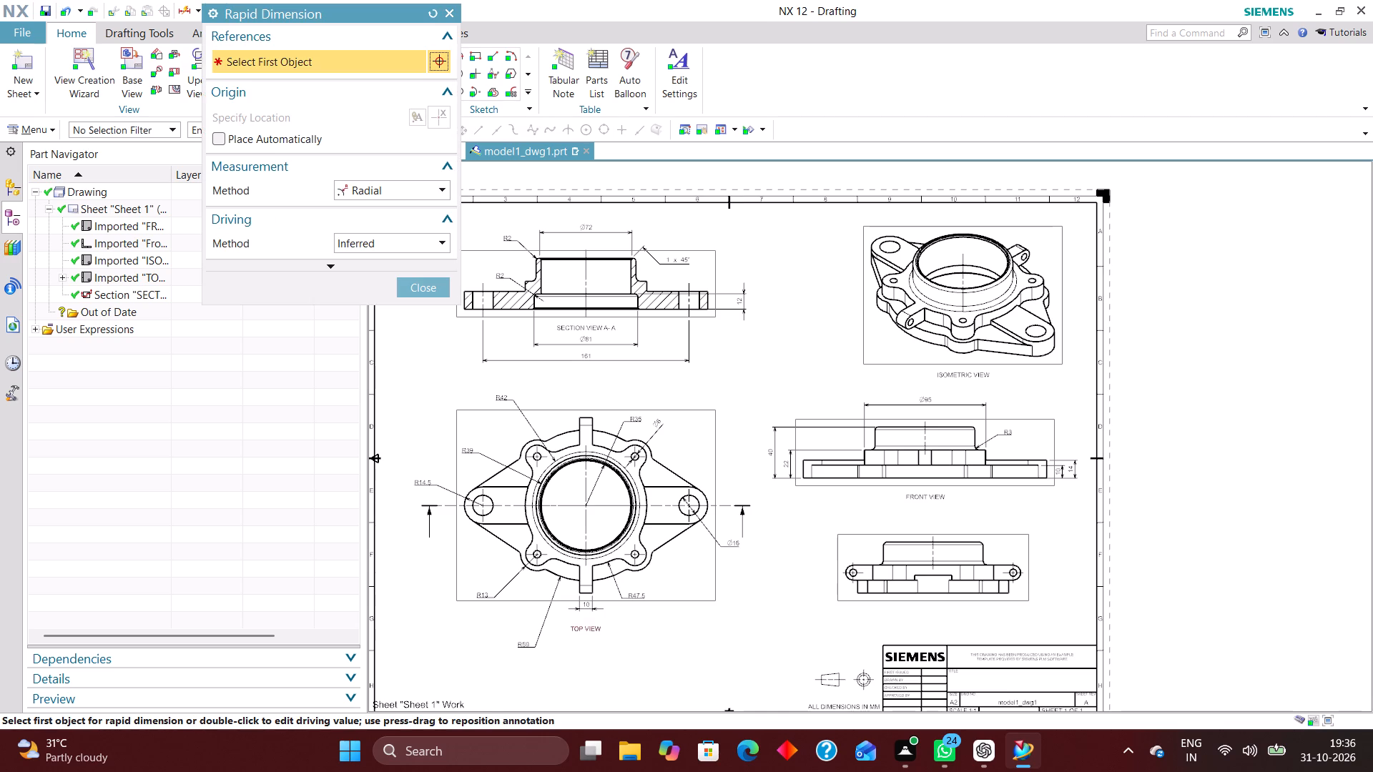
click(410, 188)
click(408, 207)
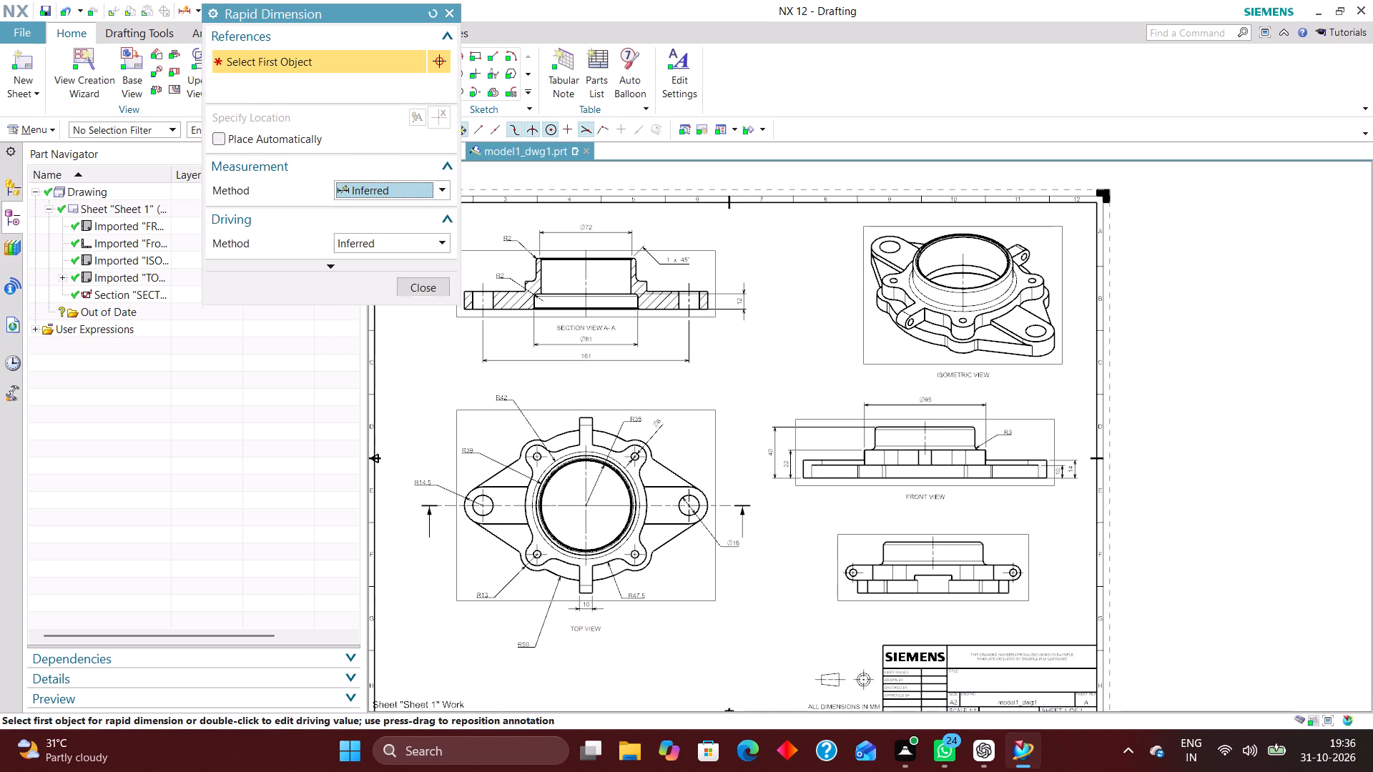
scroll(859, 583, up, 5)
scroll(849, 524, up, 3)
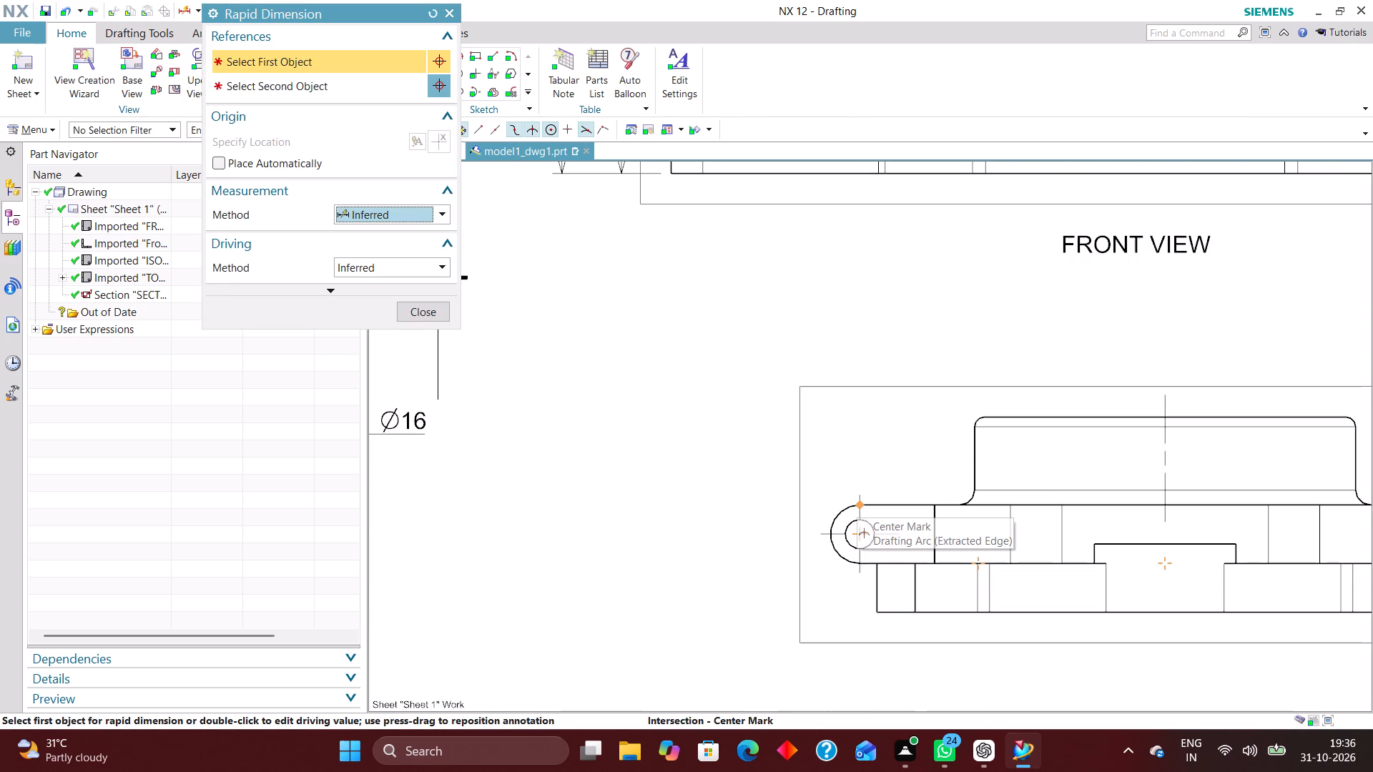
click(857, 500)
click(860, 565)
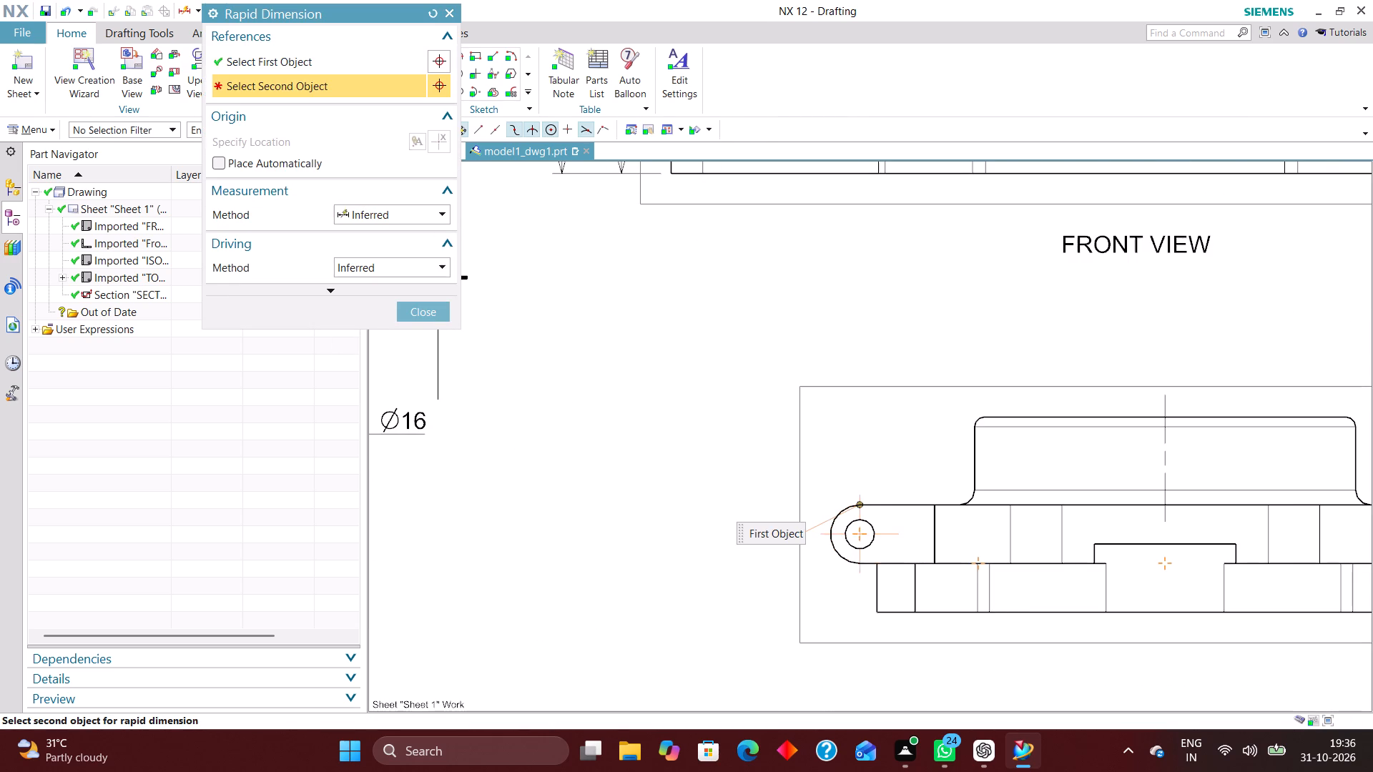
click(697, 542)
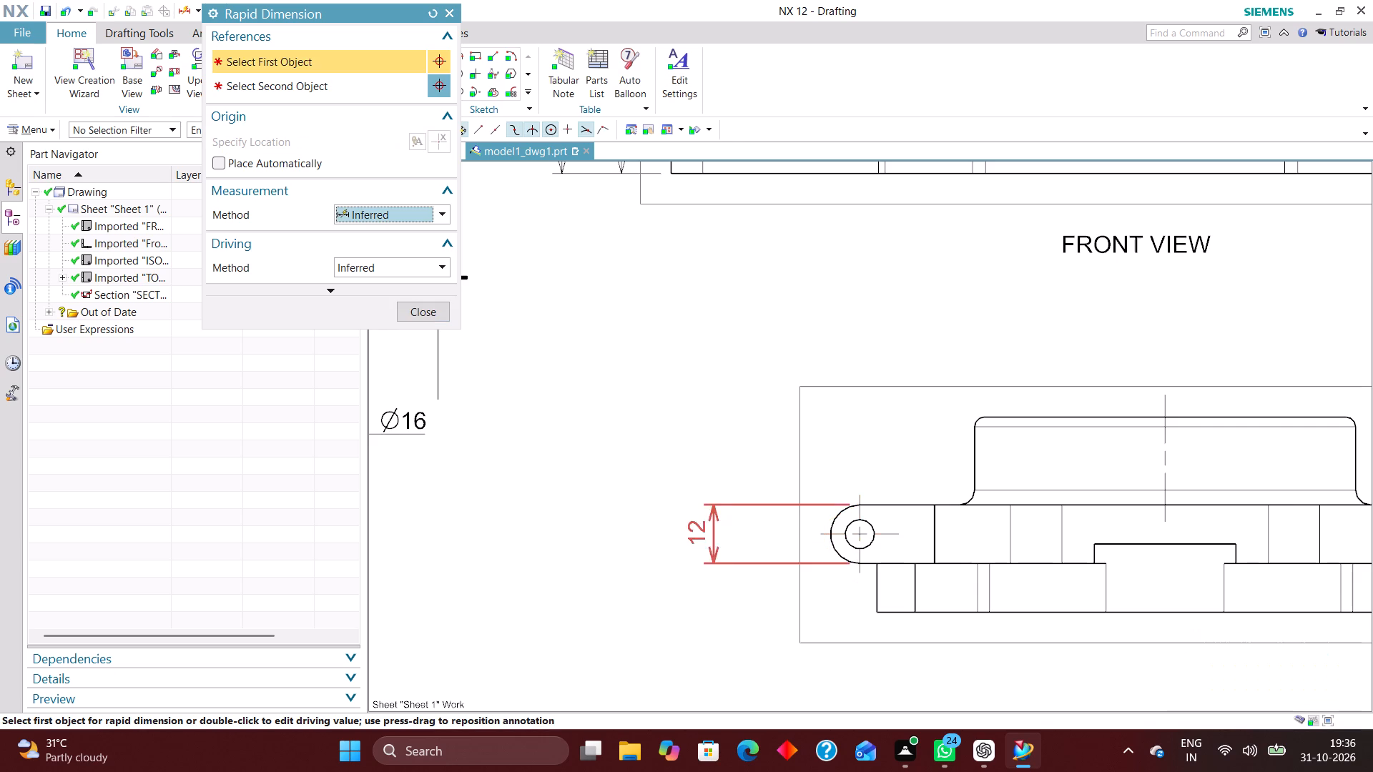
Dimension the horizontal distance from the same lug's centre to the side view's vertical centreline, placed below the view.
scroll(806, 556, down, 2)
scroll(837, 528, up, 3)
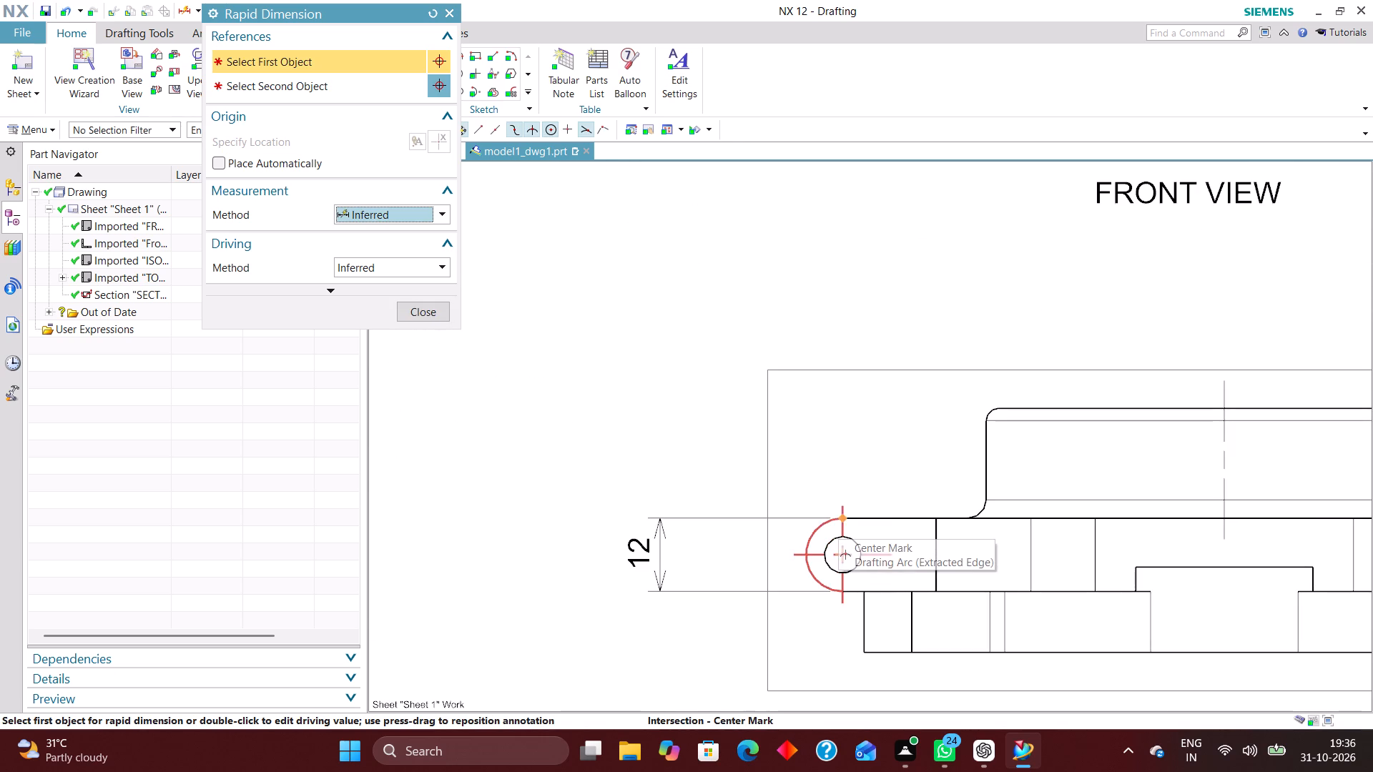
scroll(758, 515, down, 3)
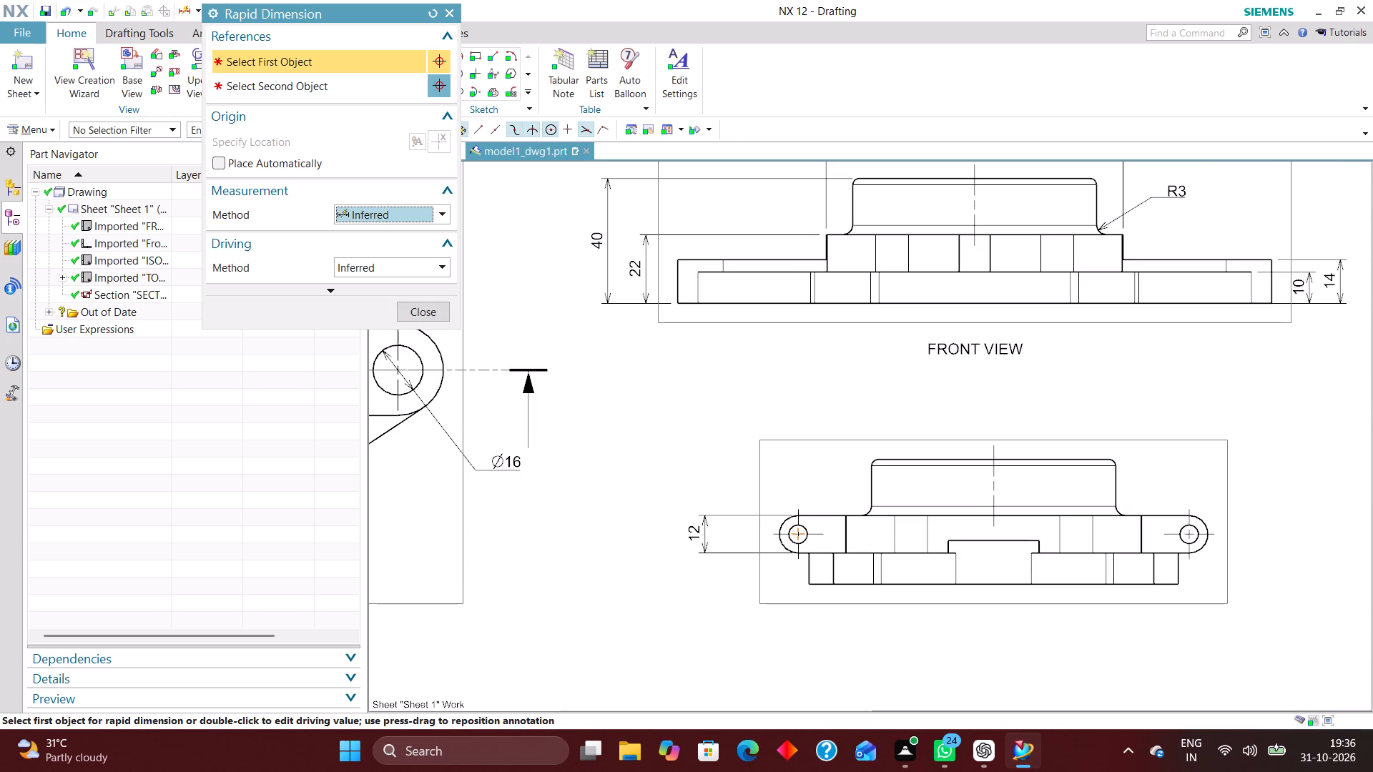
scroll(824, 557, up, 3)
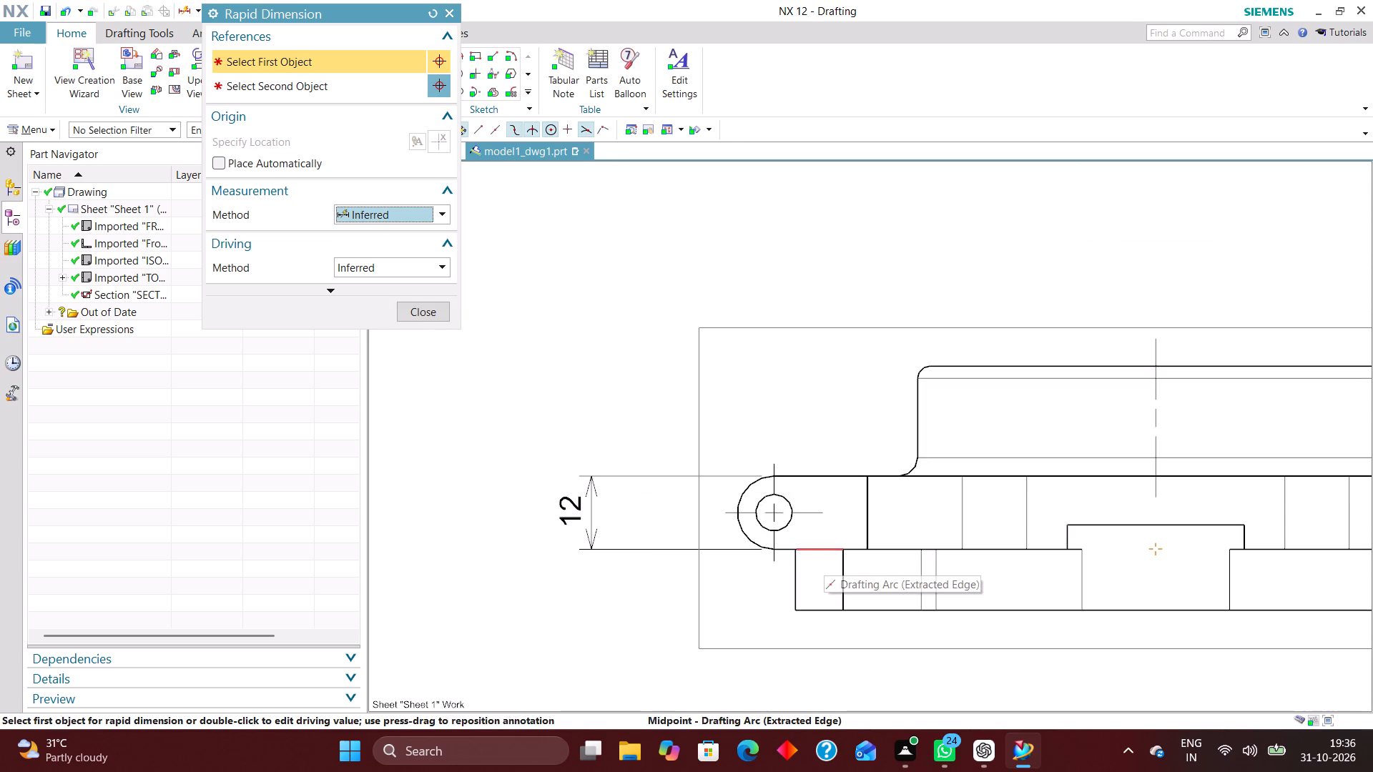
click(777, 542)
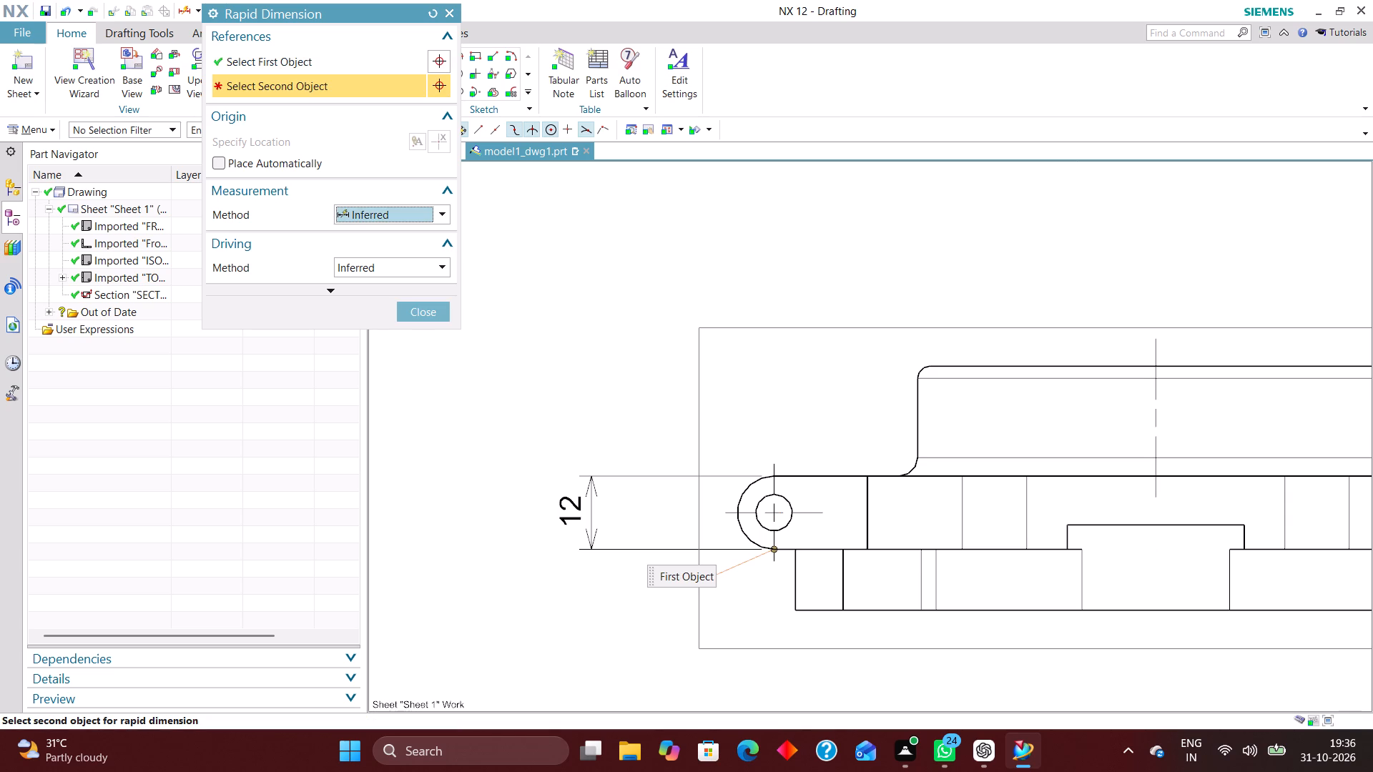
click(1154, 446)
scroll(1002, 450, down, 2)
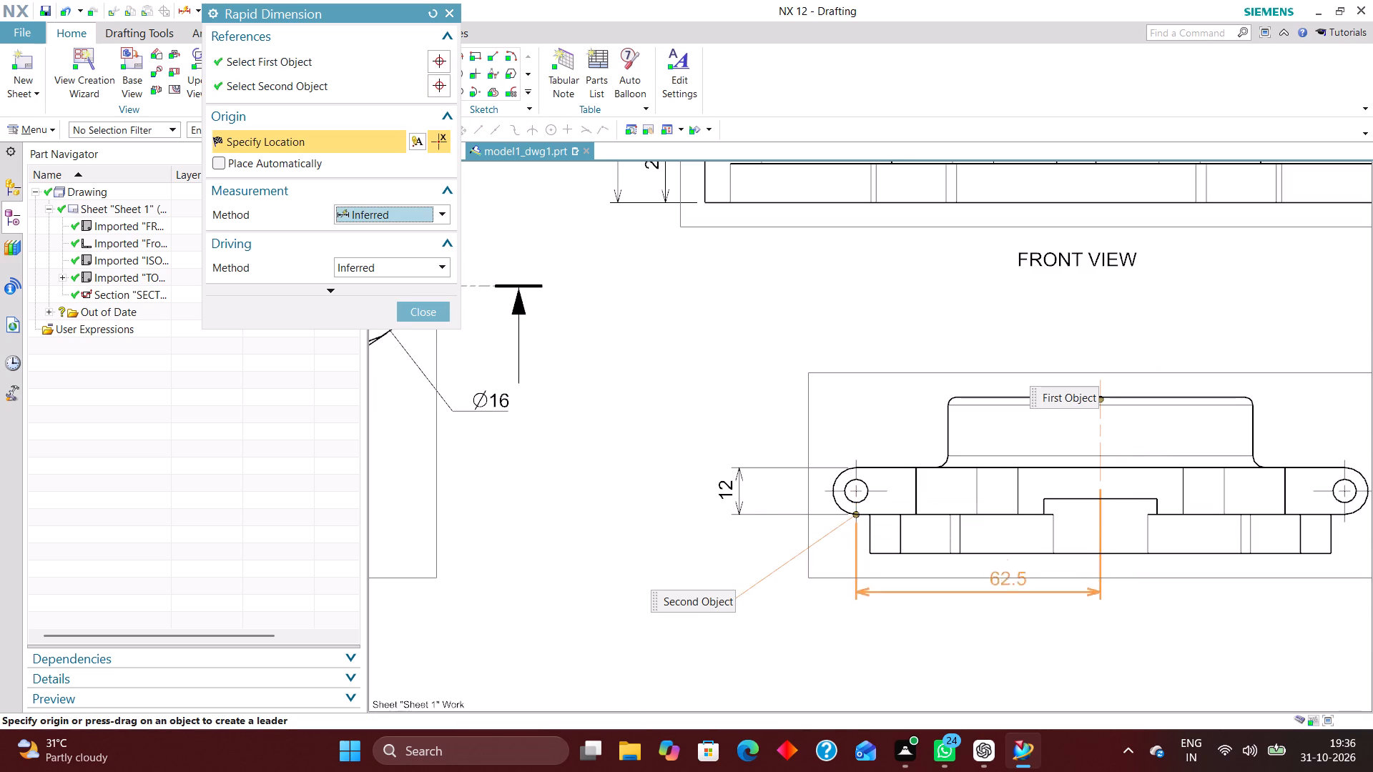
click(993, 635)
Dimension the full width of the side view's base between its bottom corners, below the lug-to-centreline dimension.
scroll(769, 515, down, 1)
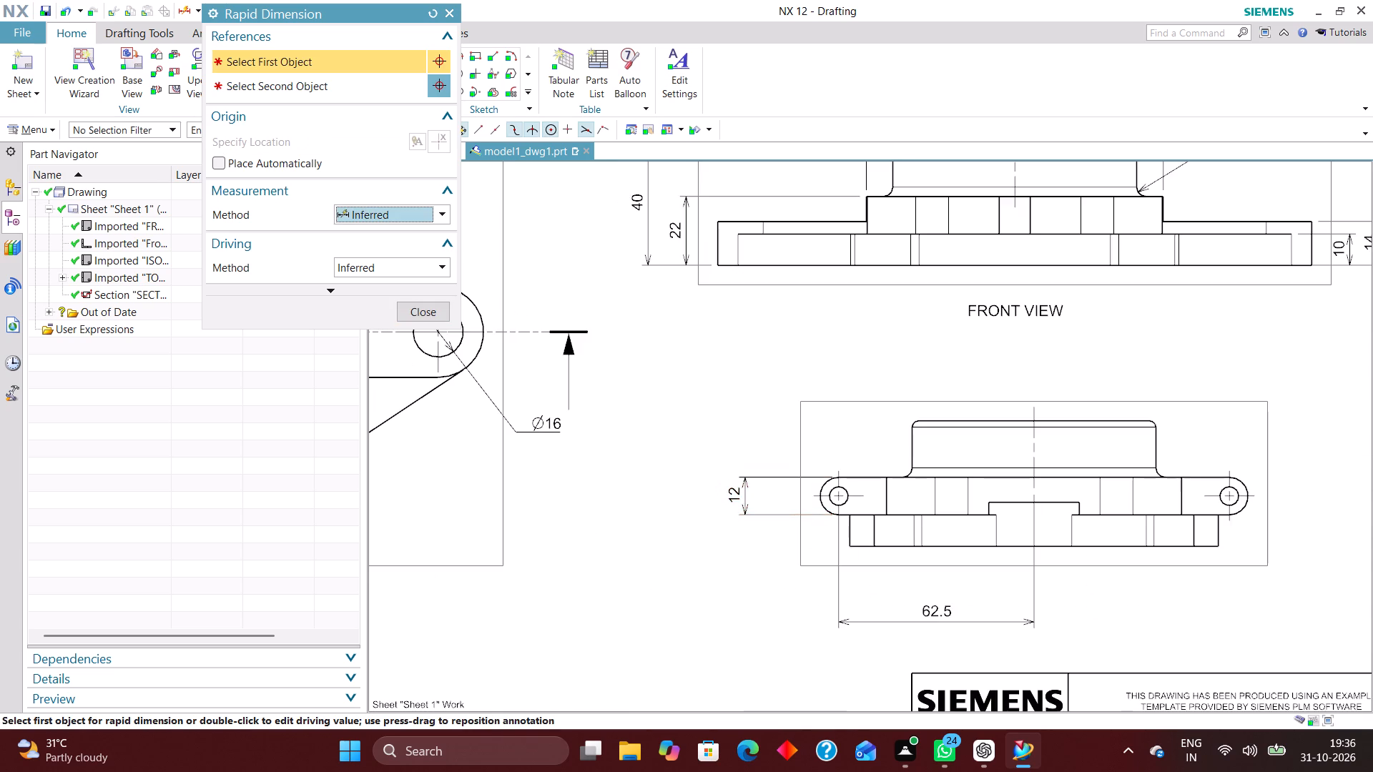
scroll(887, 586, up, 1)
click(841, 537)
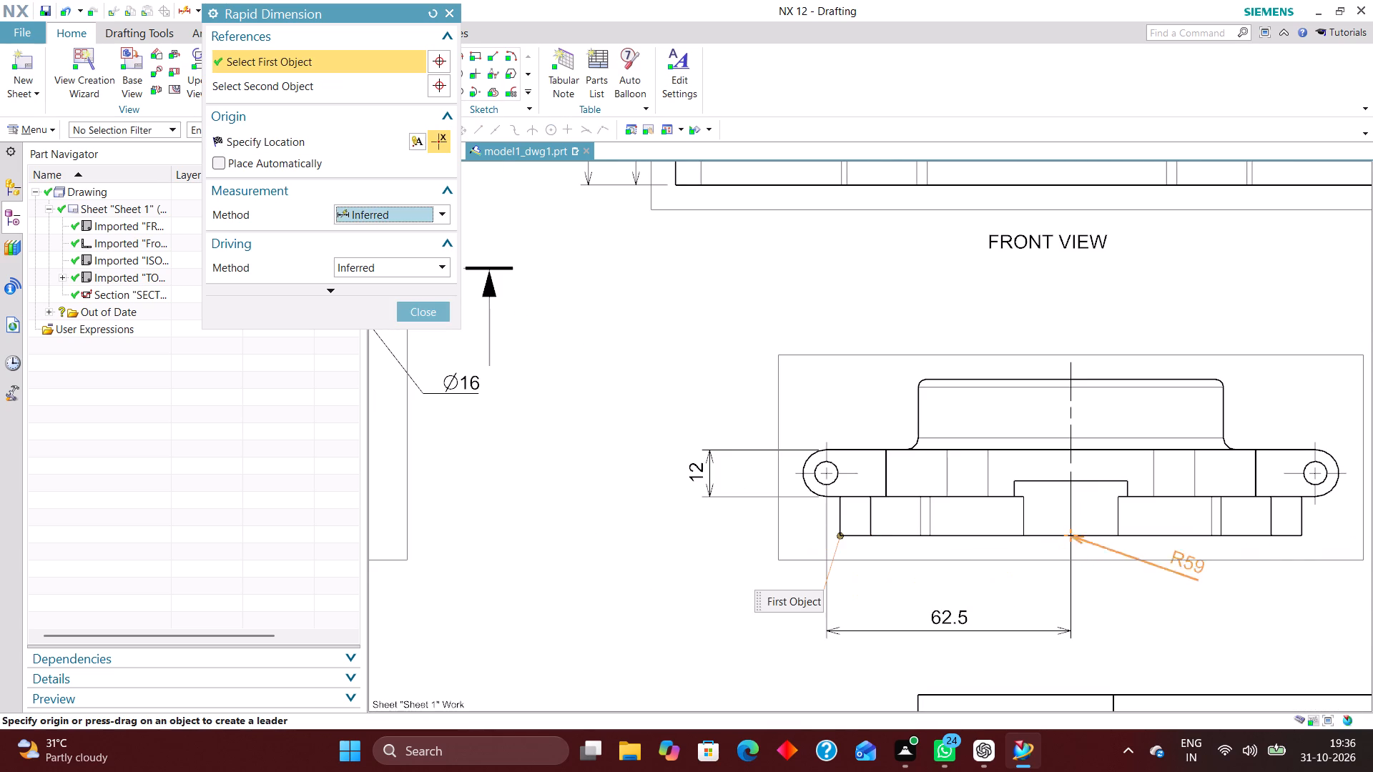
click(1305, 537)
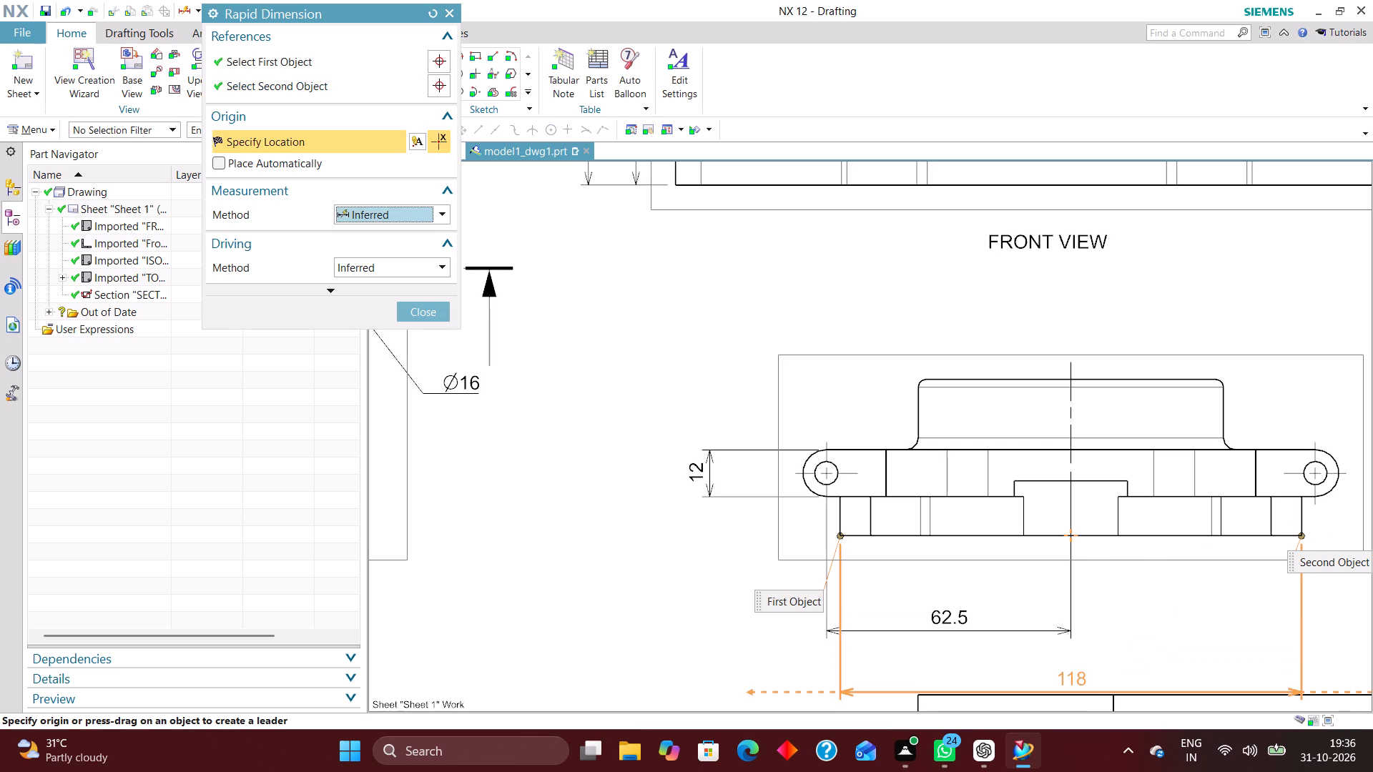
click(1092, 649)
click(435, 314)
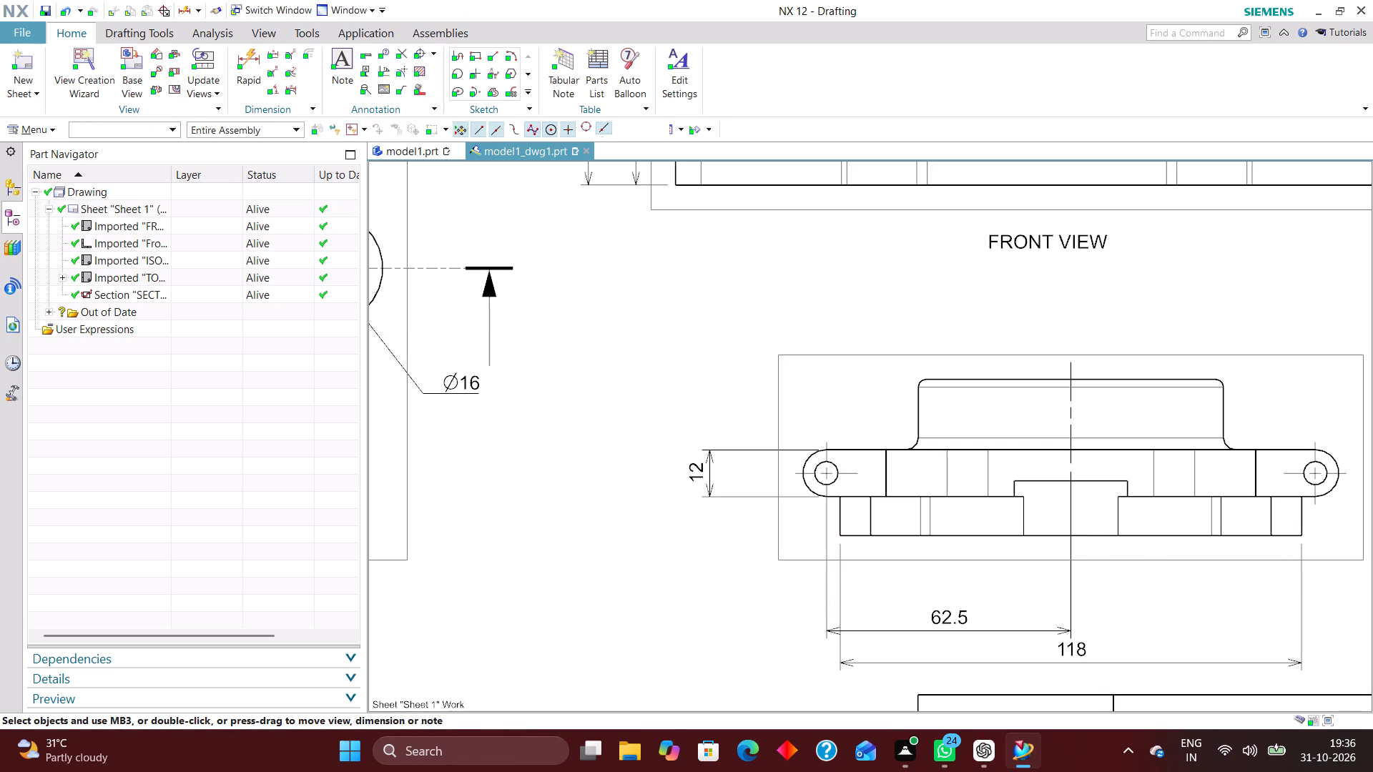
Move the lug-to-centreline dimension from below the side view to above it, under the FRONT VIEW label.
drag(948, 626, 954, 306)
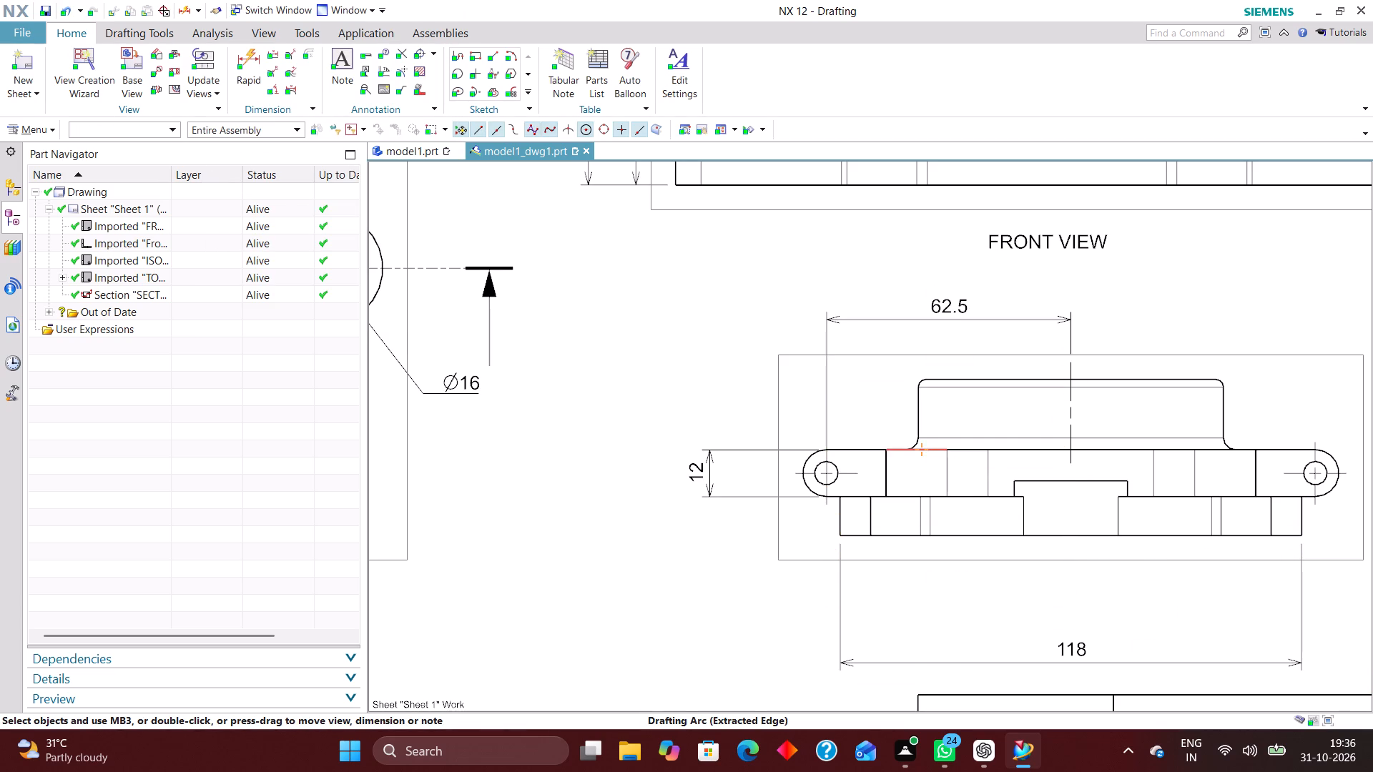
scroll(898, 457, down, 2)
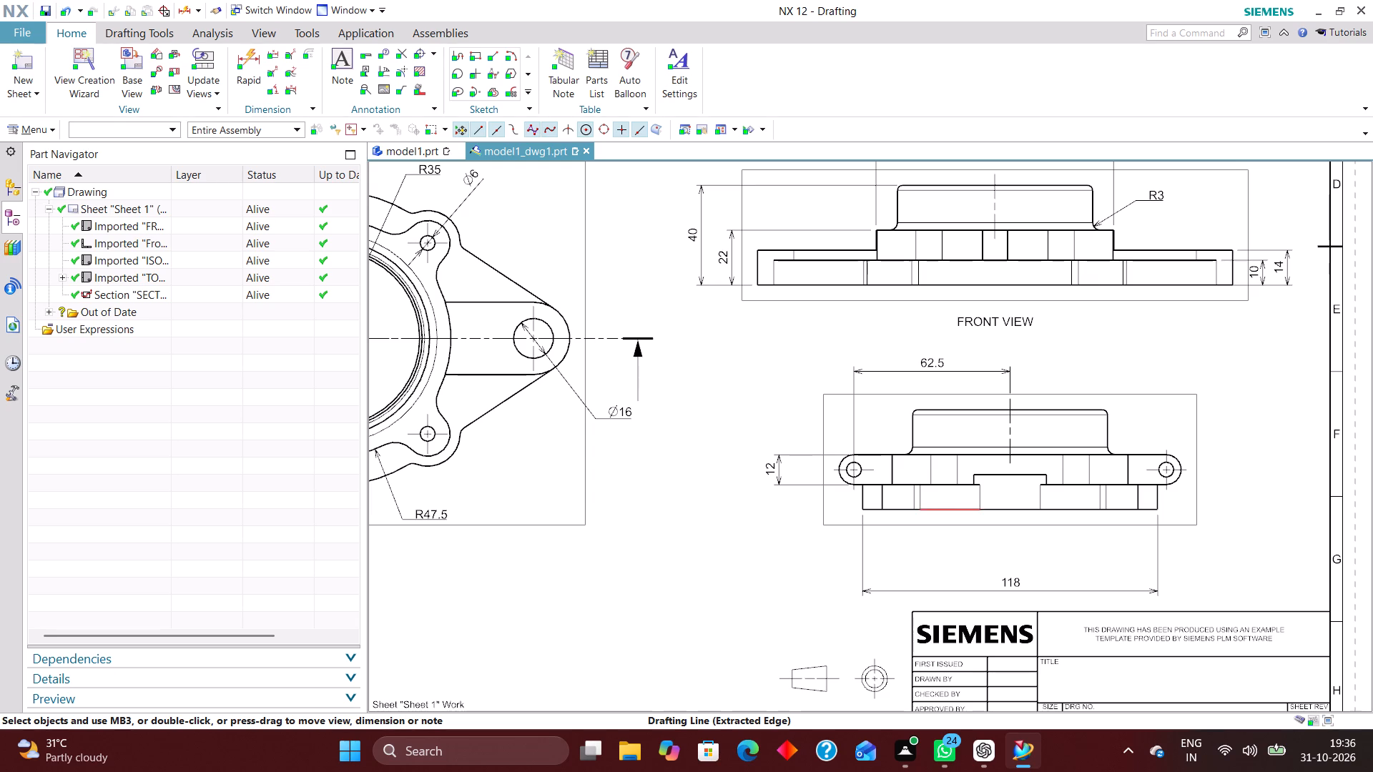
Dimension the width of the central notch's top edge on the side view, placed between the view and the base-width dimension.
click(242, 55)
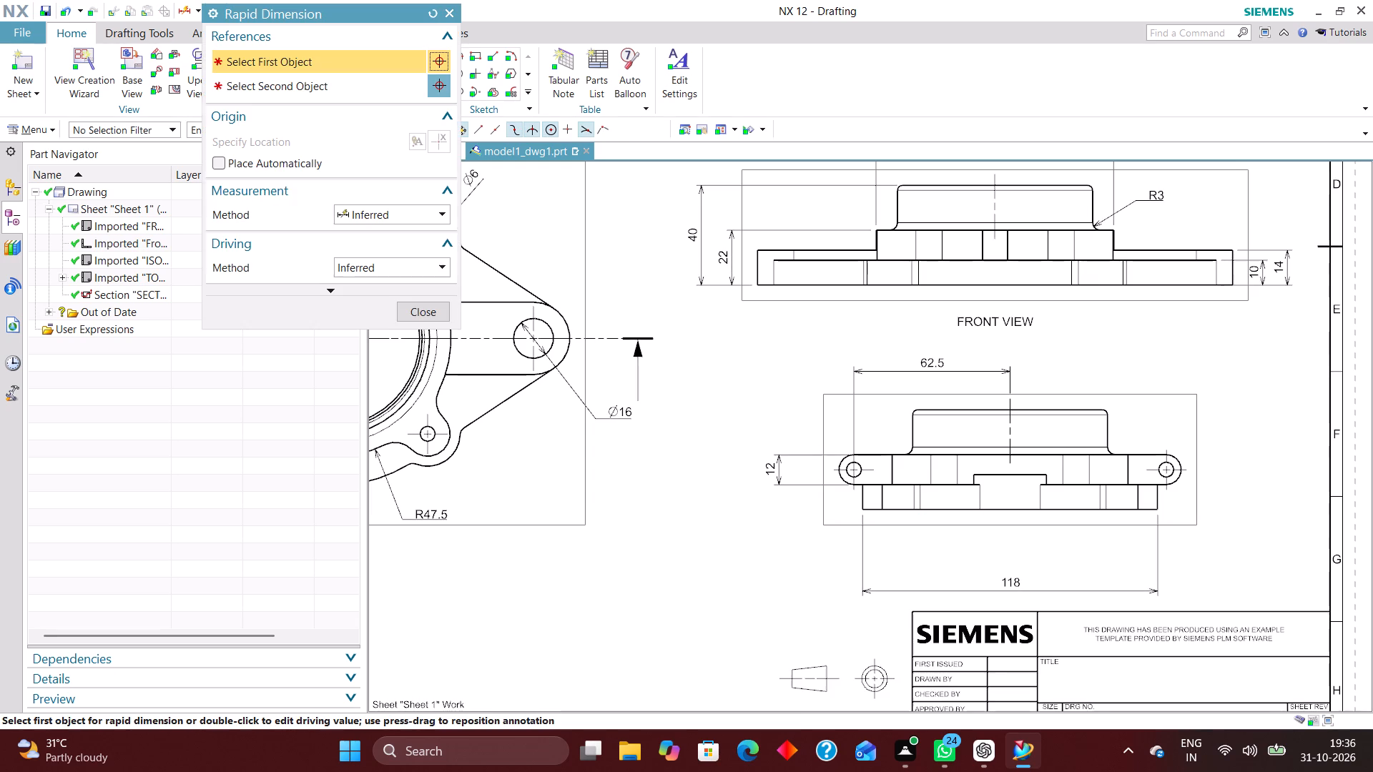
scroll(1003, 500, up, 5)
click(905, 417)
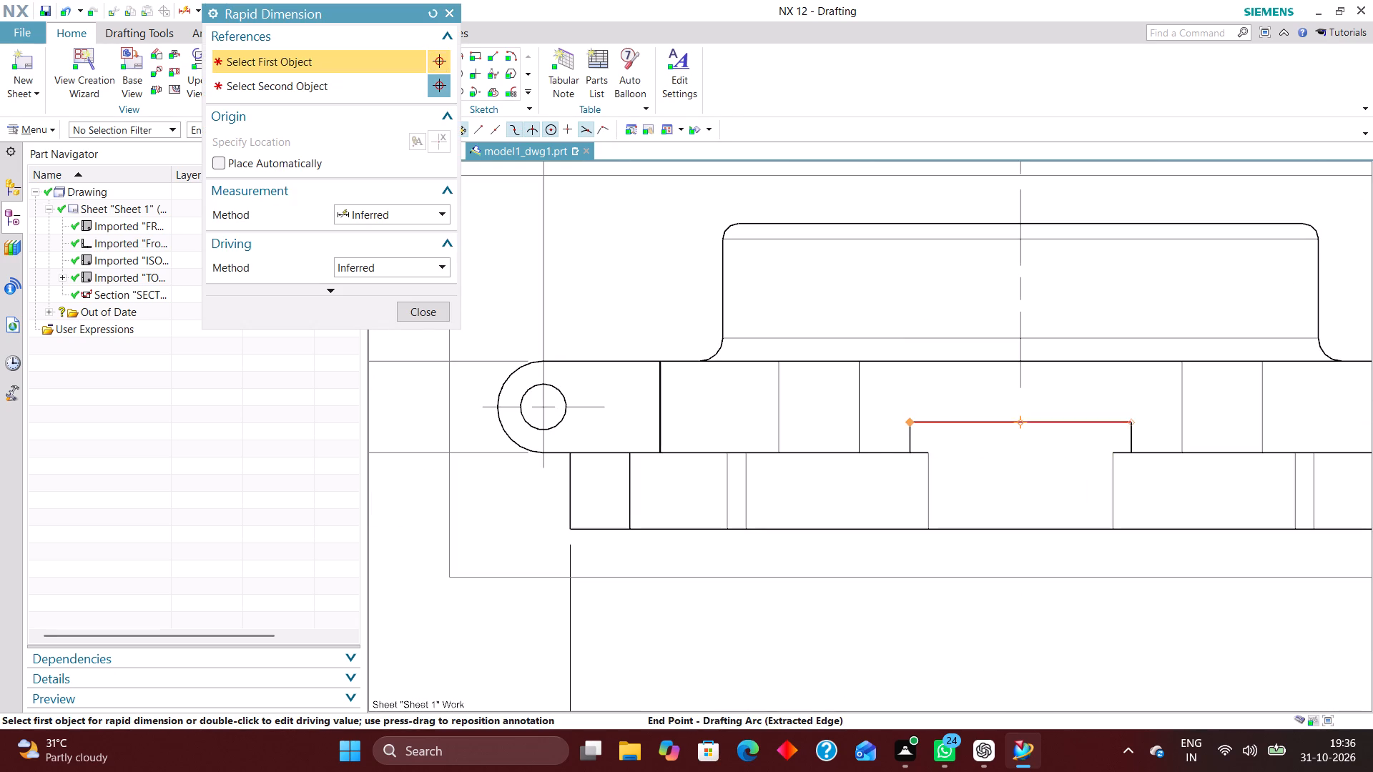
scroll(1134, 407, down, 3)
scroll(1138, 447, up, 7)
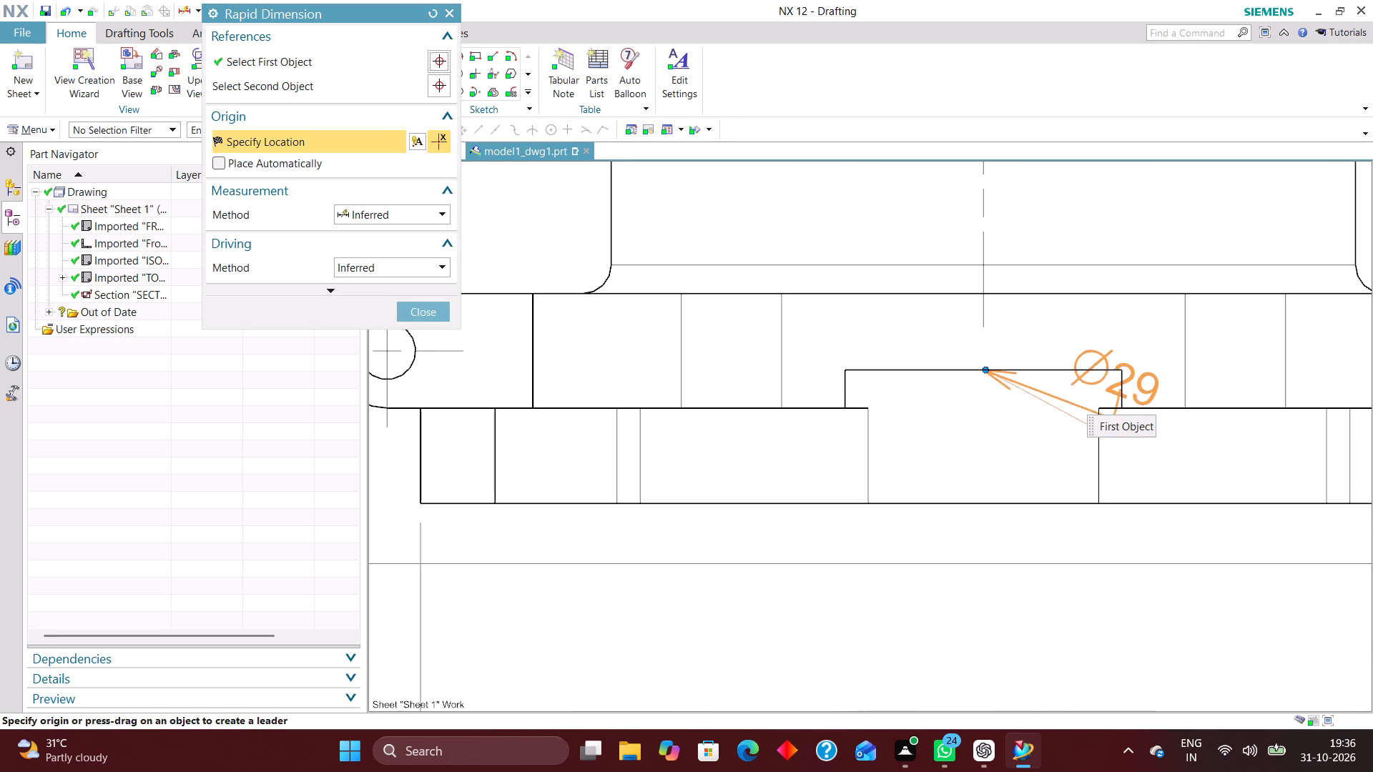
click(1123, 370)
click(1013, 647)
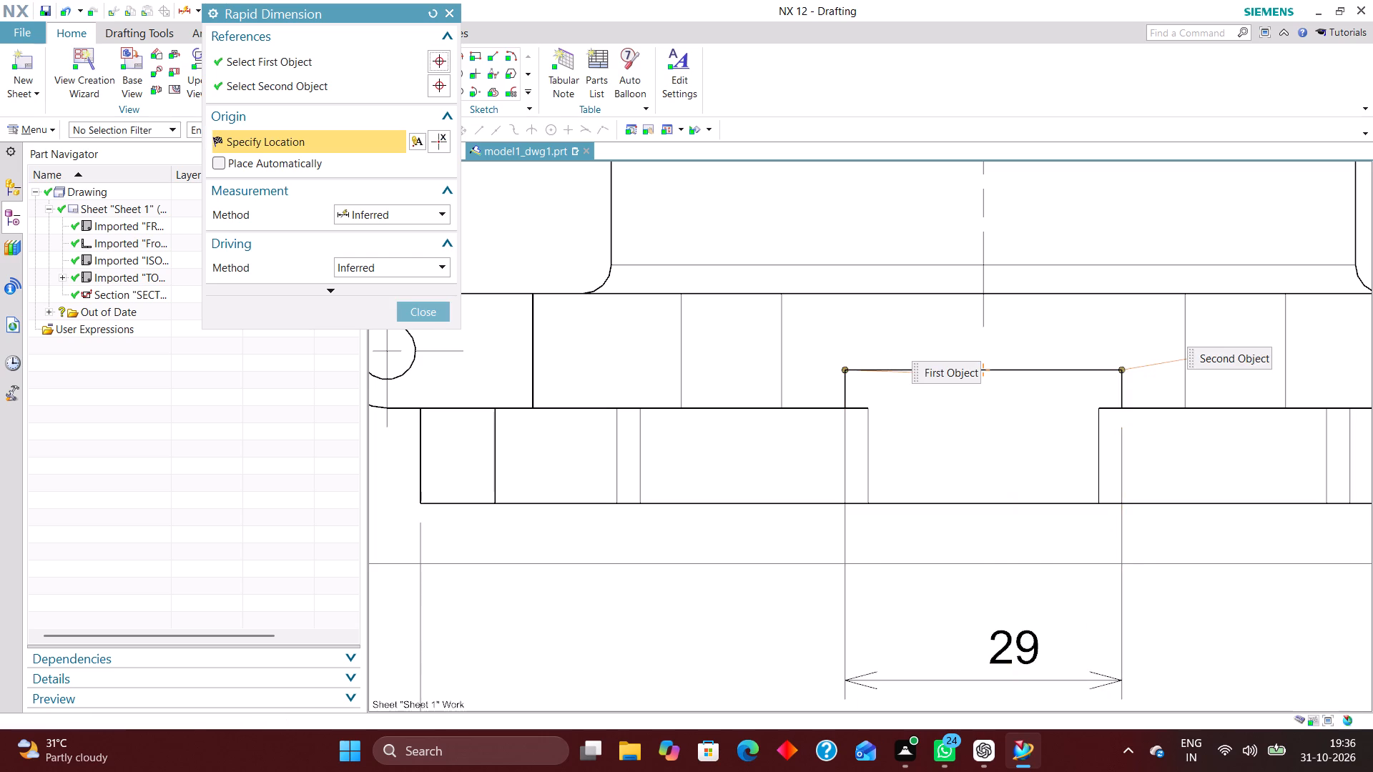
scroll(943, 462, down, 5)
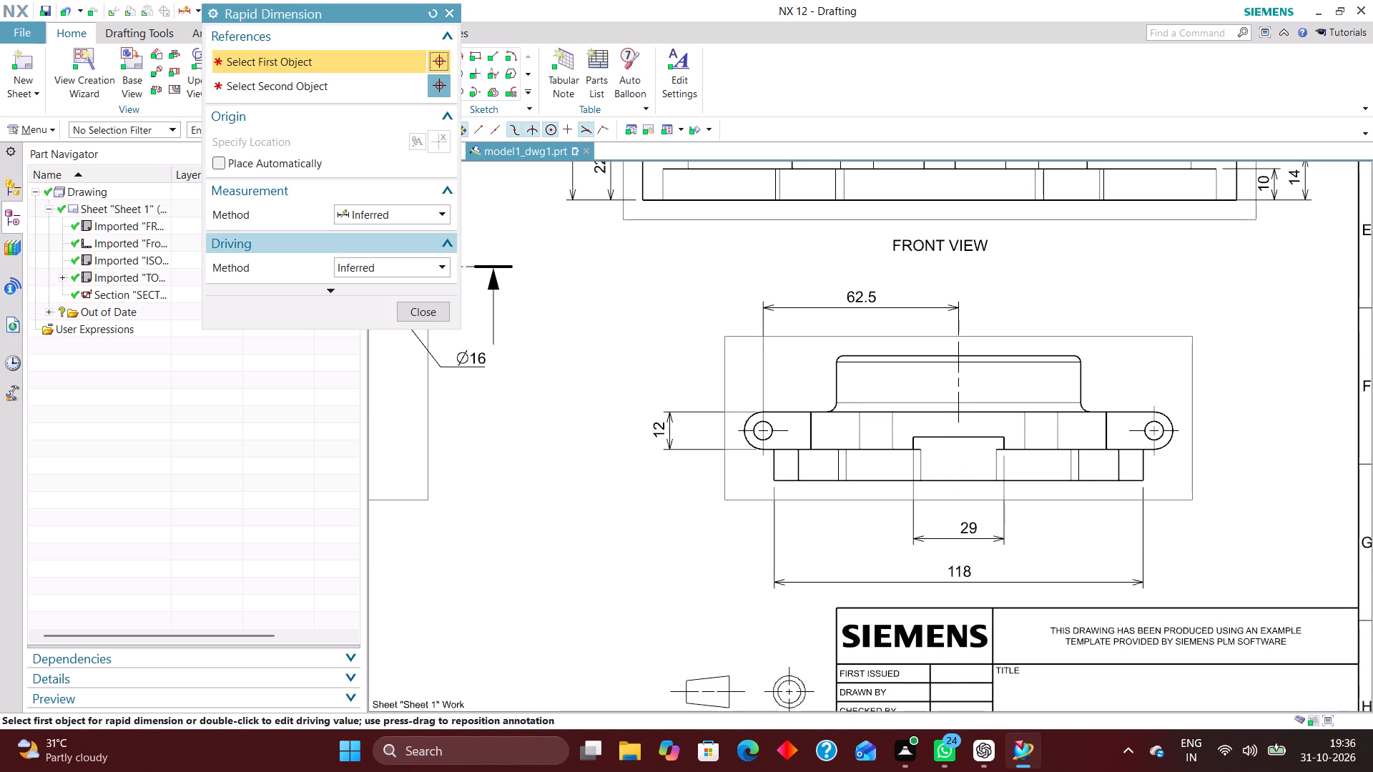
Add a Diametral dimension to the small hole in the opposite end lug, placed outside the side view's outline.
click(404, 214)
click(401, 355)
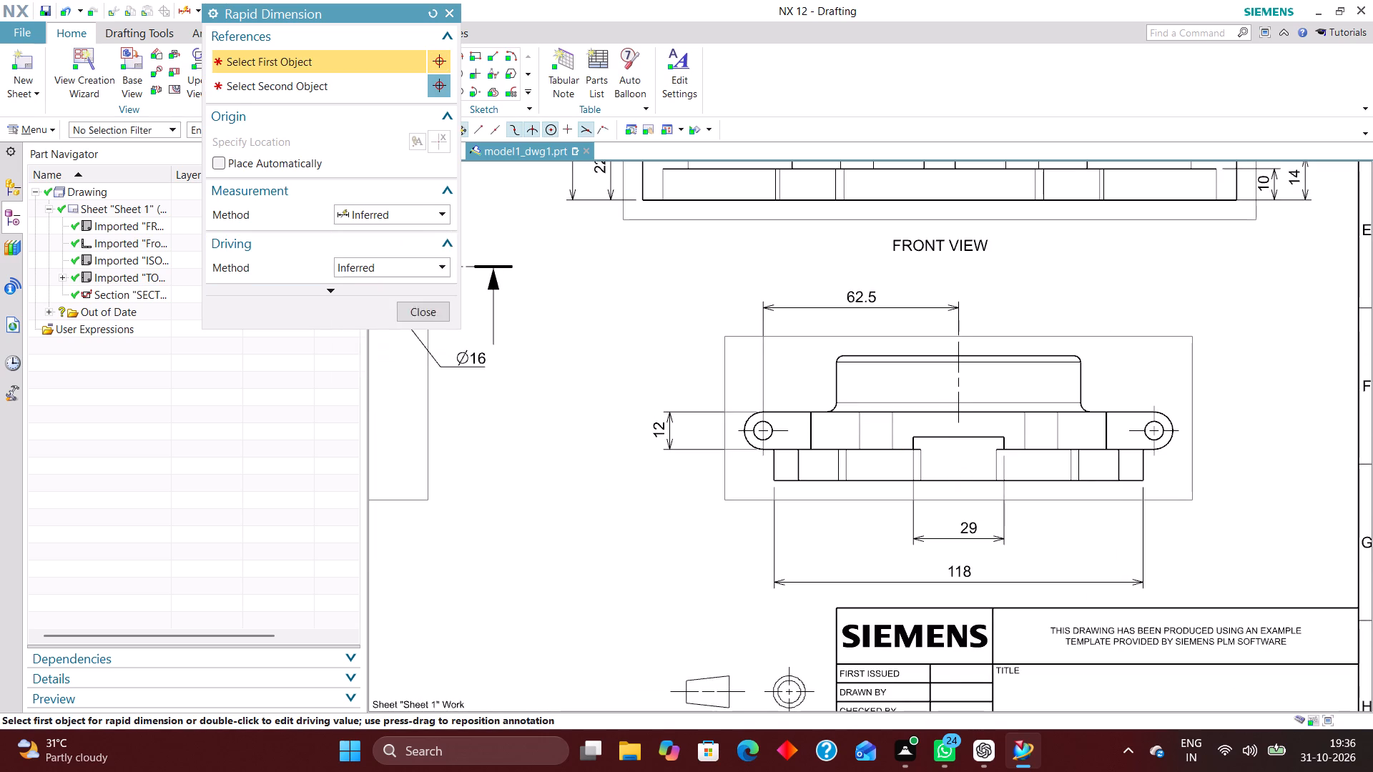
scroll(1198, 432, up, 4)
click(1109, 444)
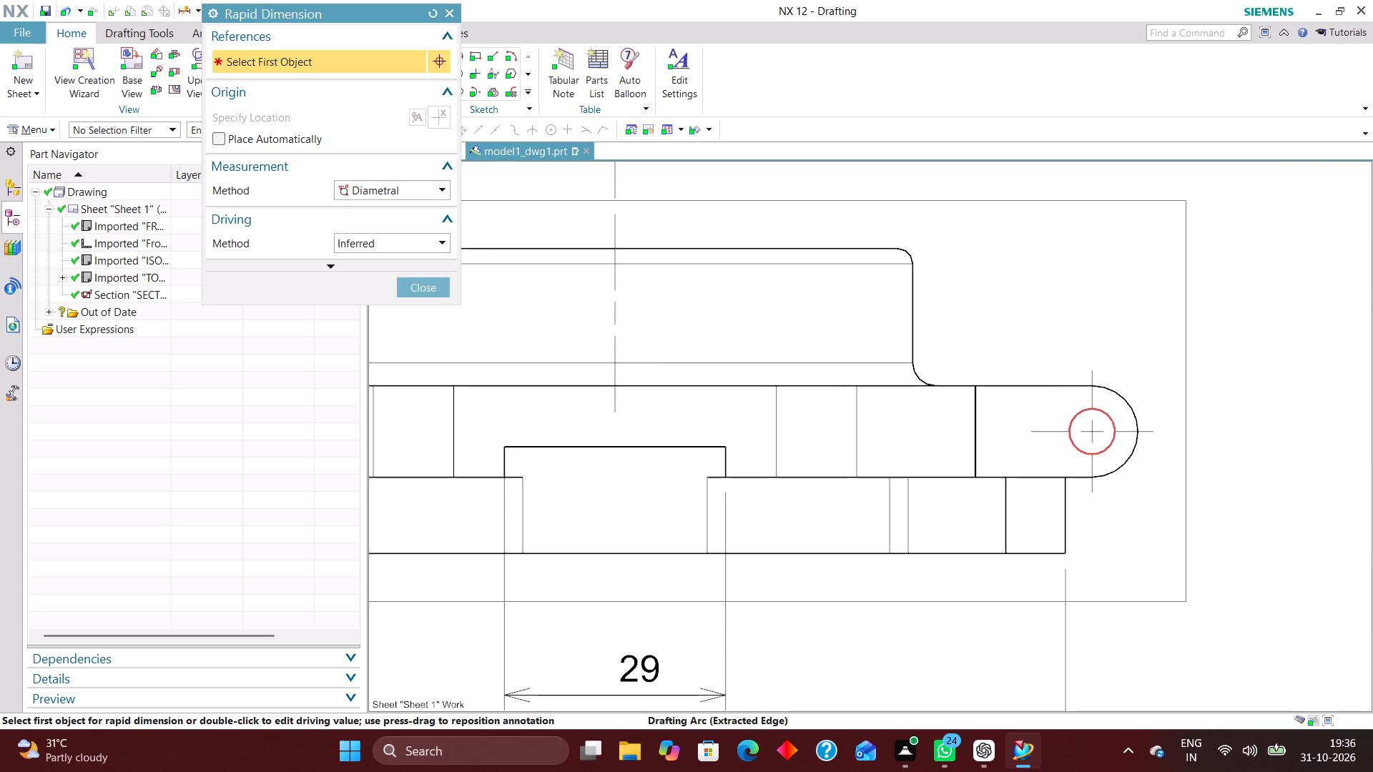
click(1261, 503)
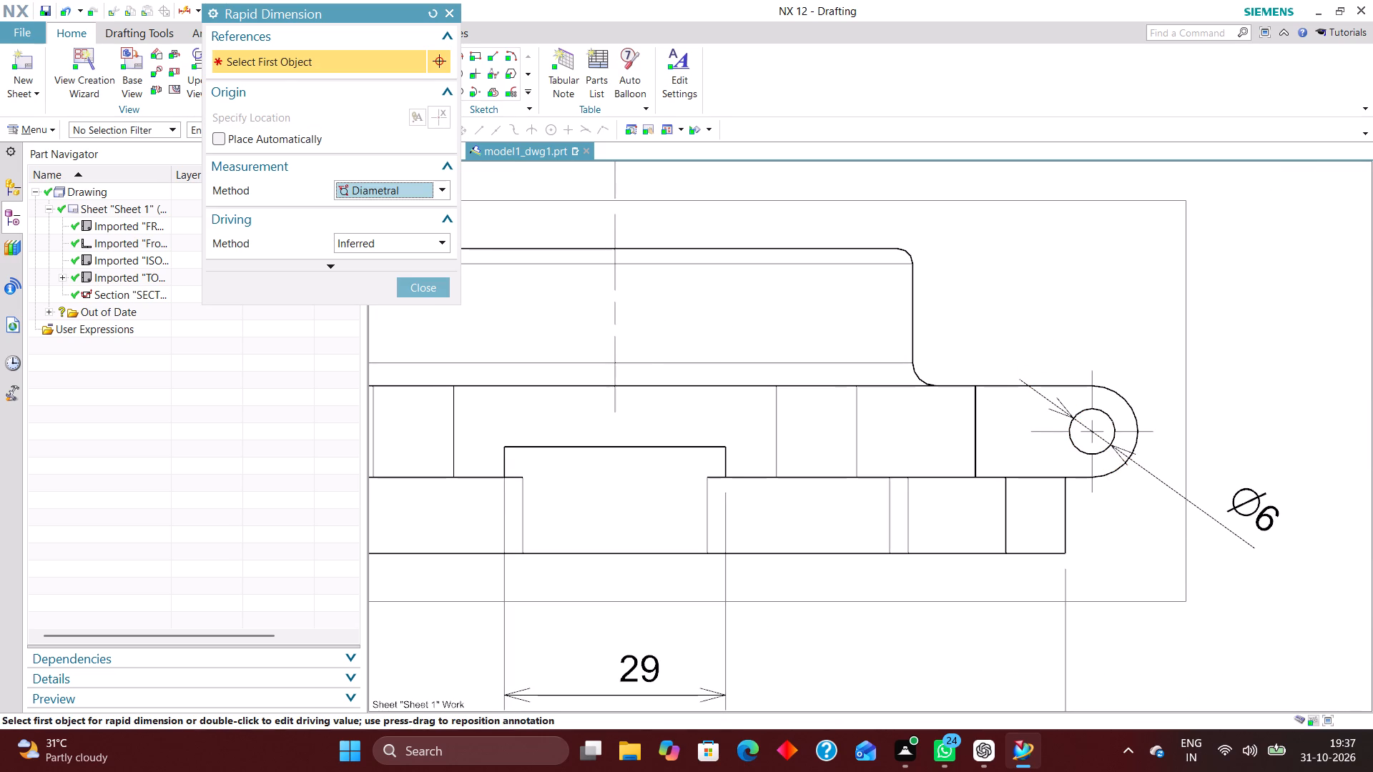
click(433, 288)
Set the lug hole's diameter dimension to Horizontal Text orientation with the Text above Stub position.
scroll(985, 539, down, 3)
scroll(1157, 537, up, 3)
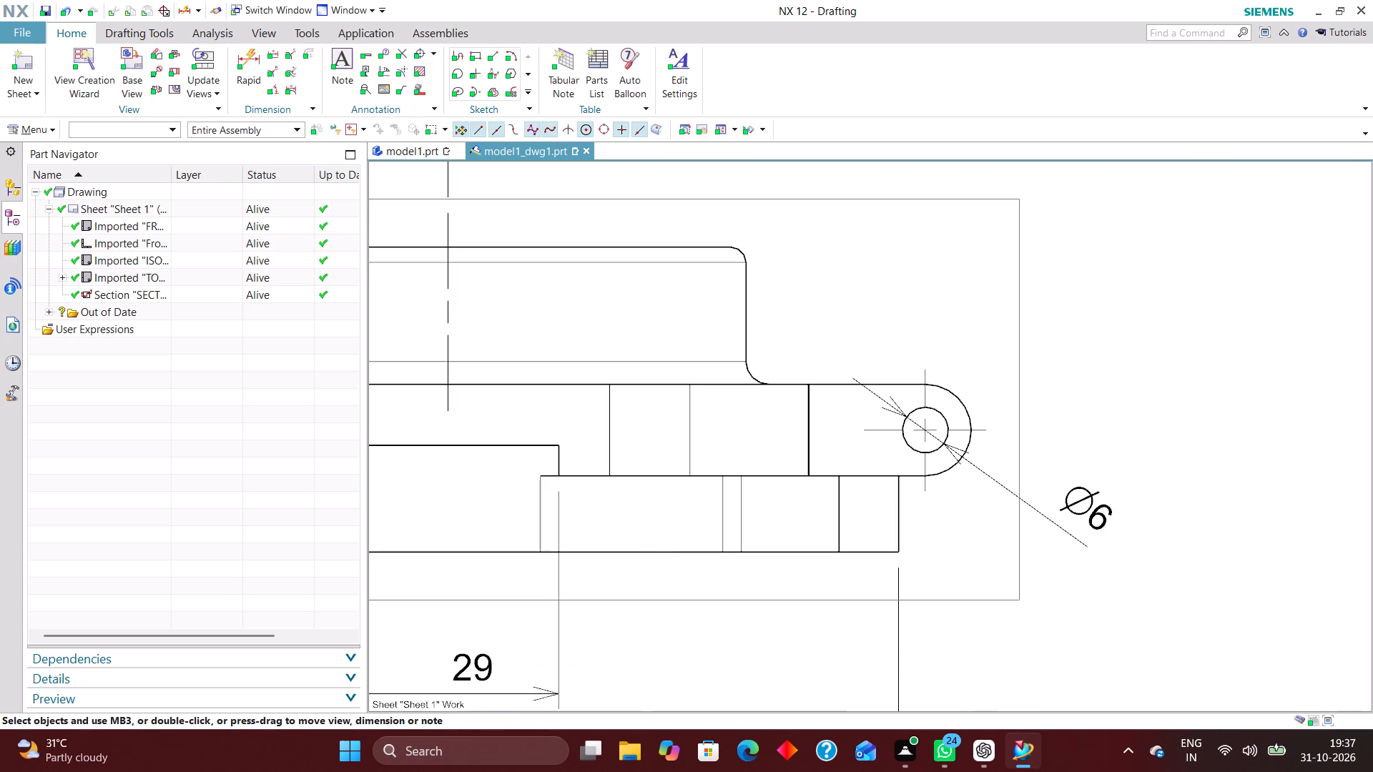
double_click(1103, 515)
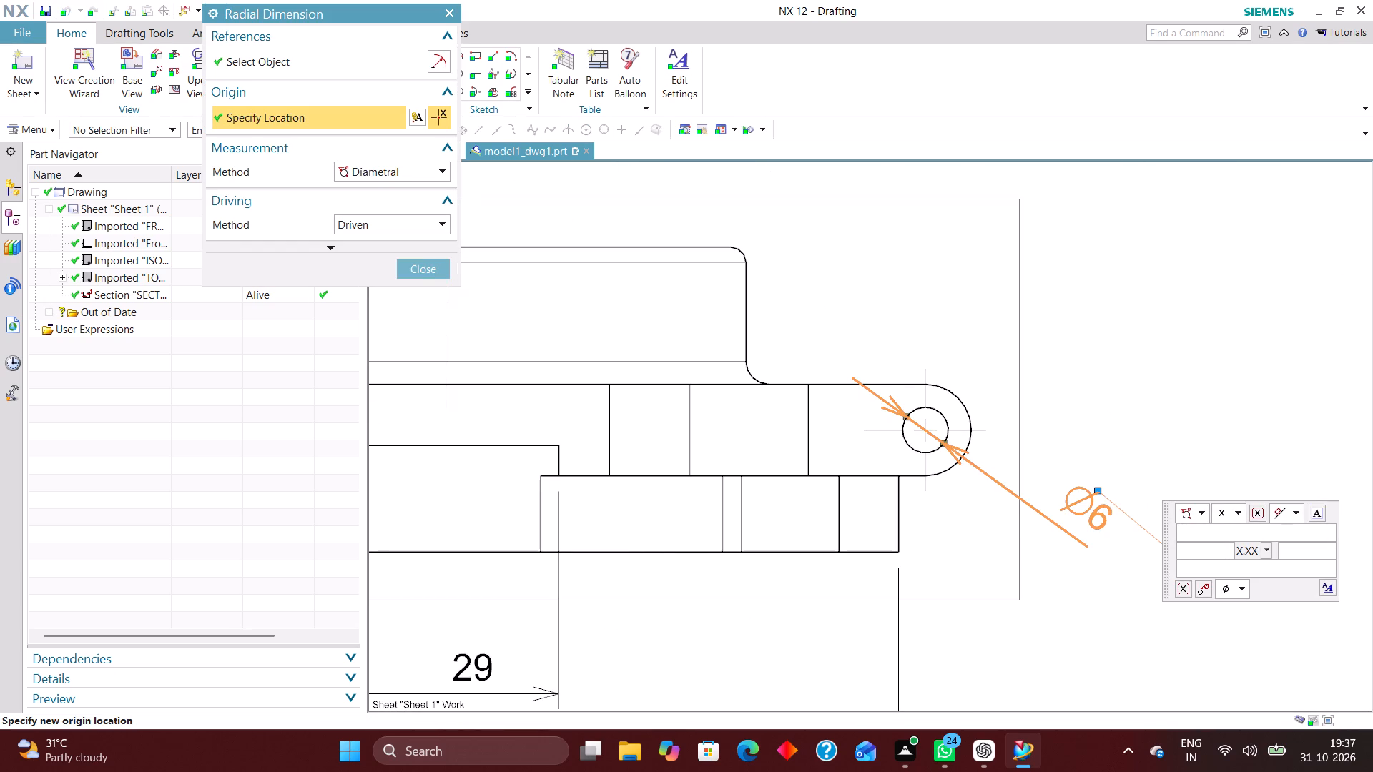
click(1328, 594)
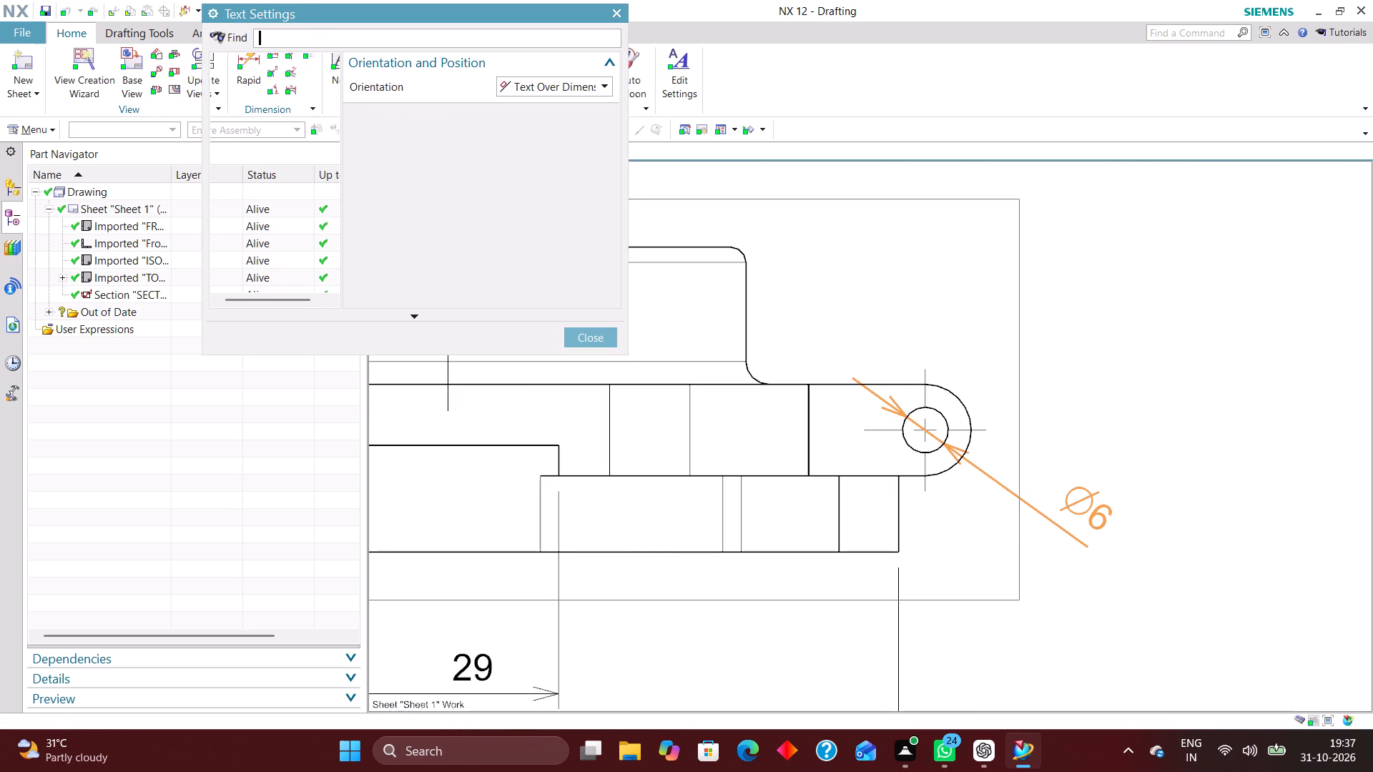
click(580, 85)
click(581, 106)
click(598, 114)
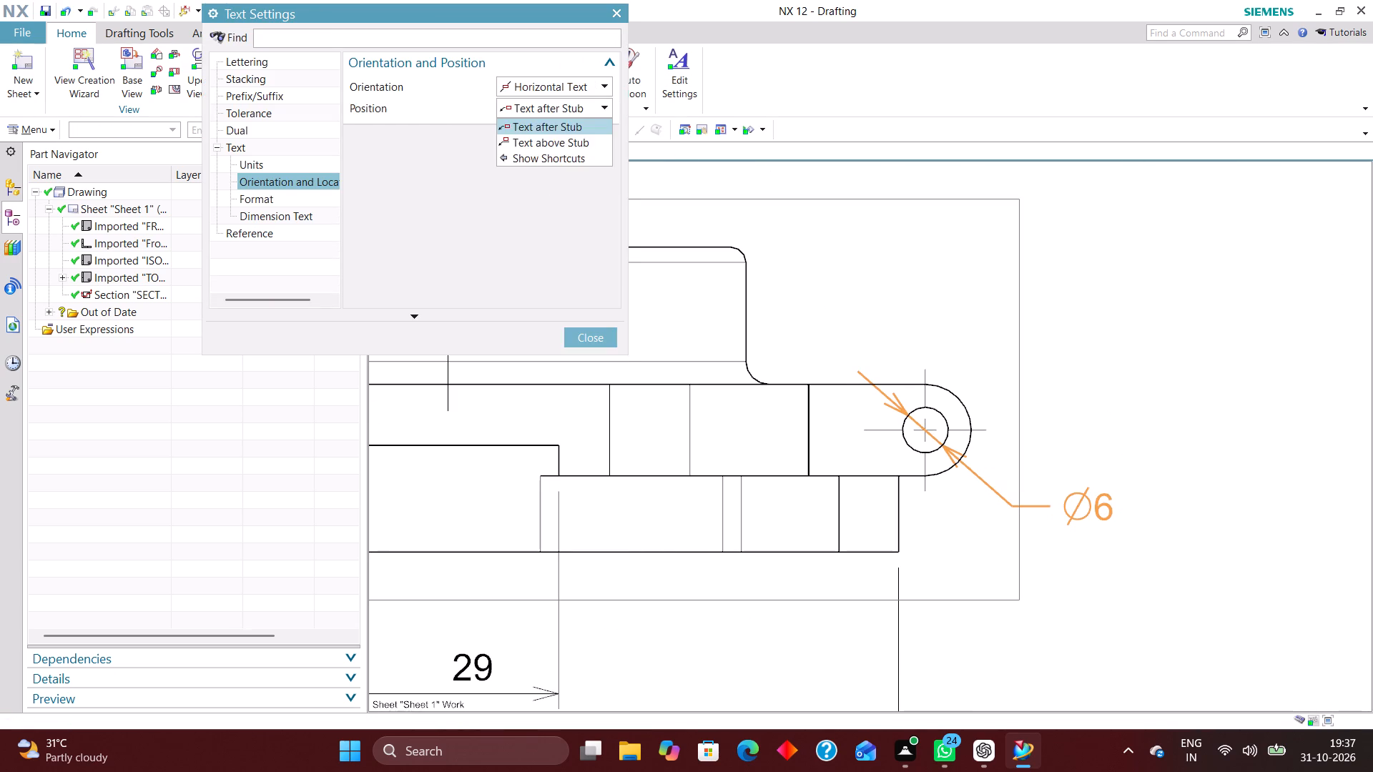
click(584, 135)
click(602, 335)
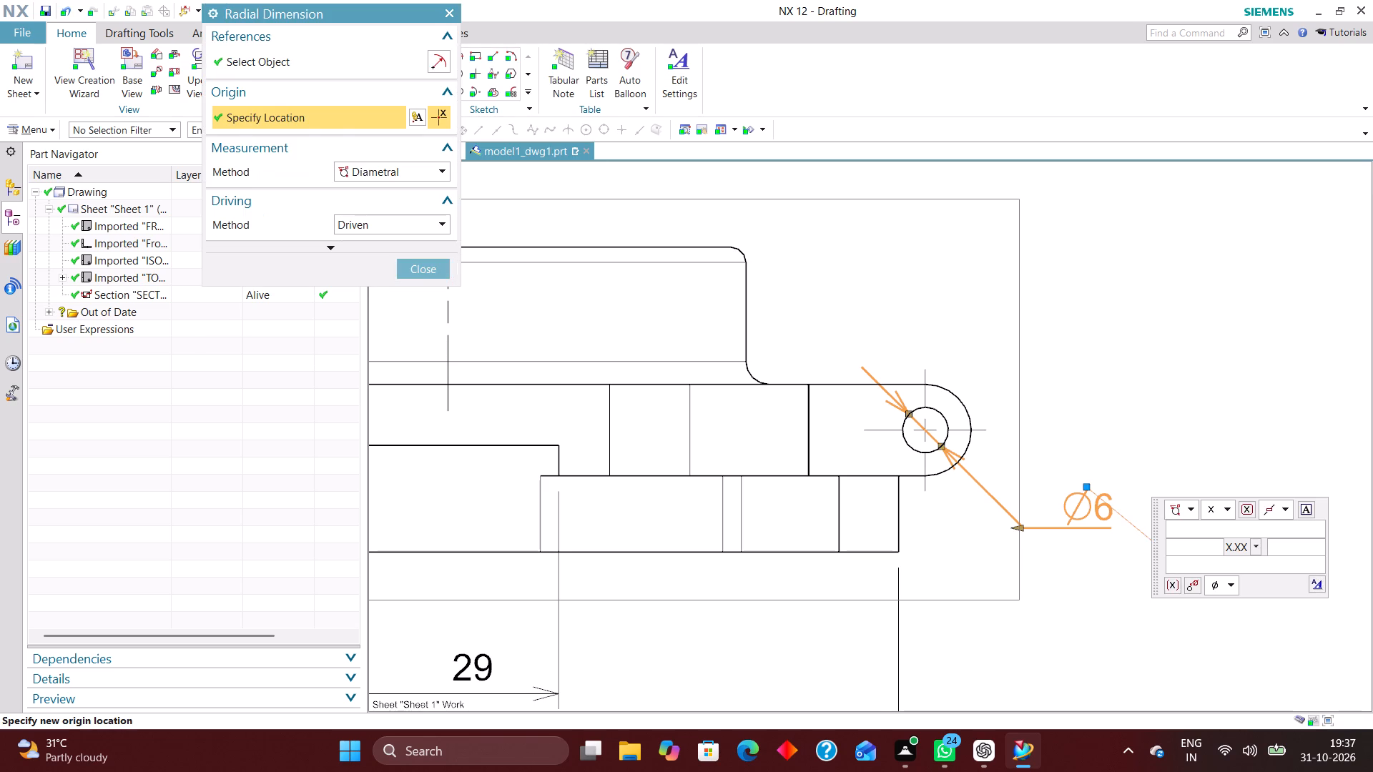
click(435, 270)
Reposition the lug hole's diameter dimension so its leader runs diagonally down and the text sits just outside the side view.
drag(1106, 513, 1108, 413)
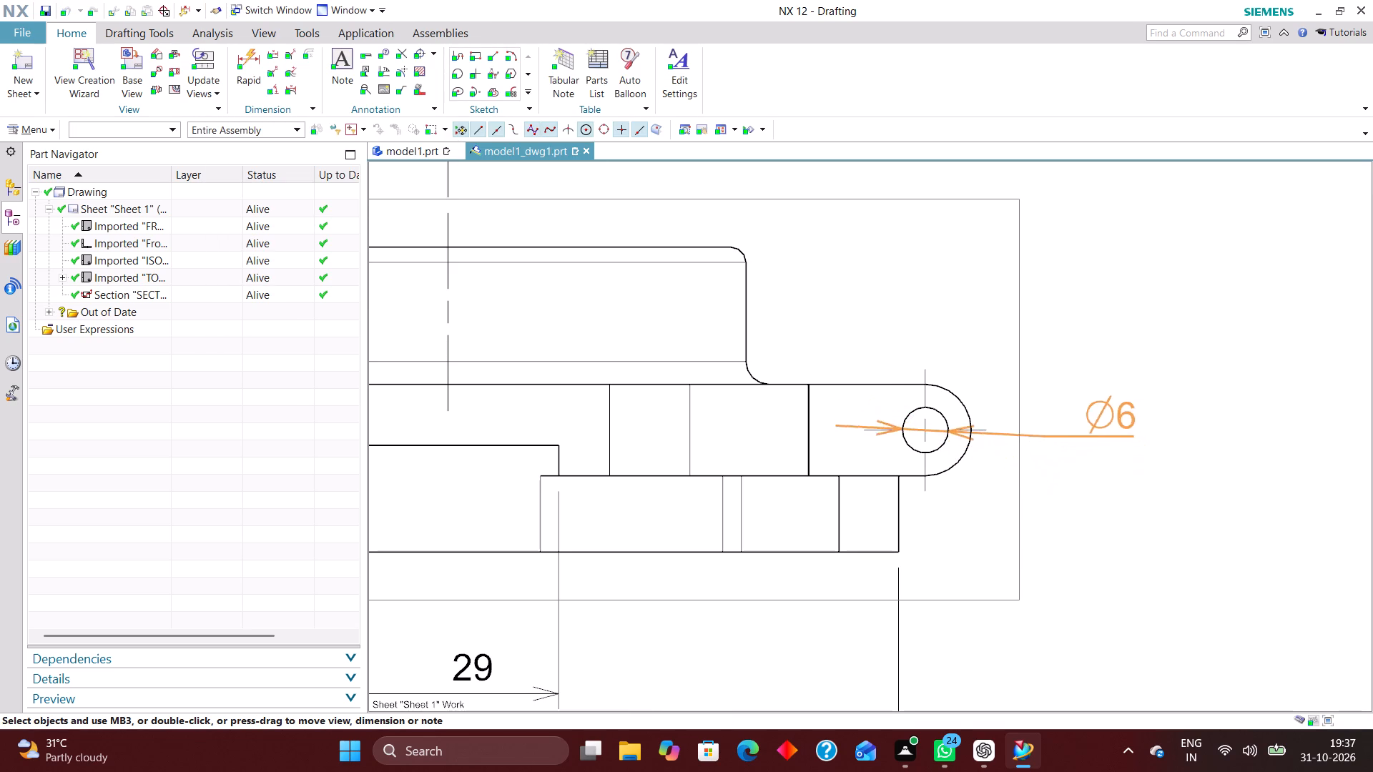
drag(1108, 413, 1076, 527)
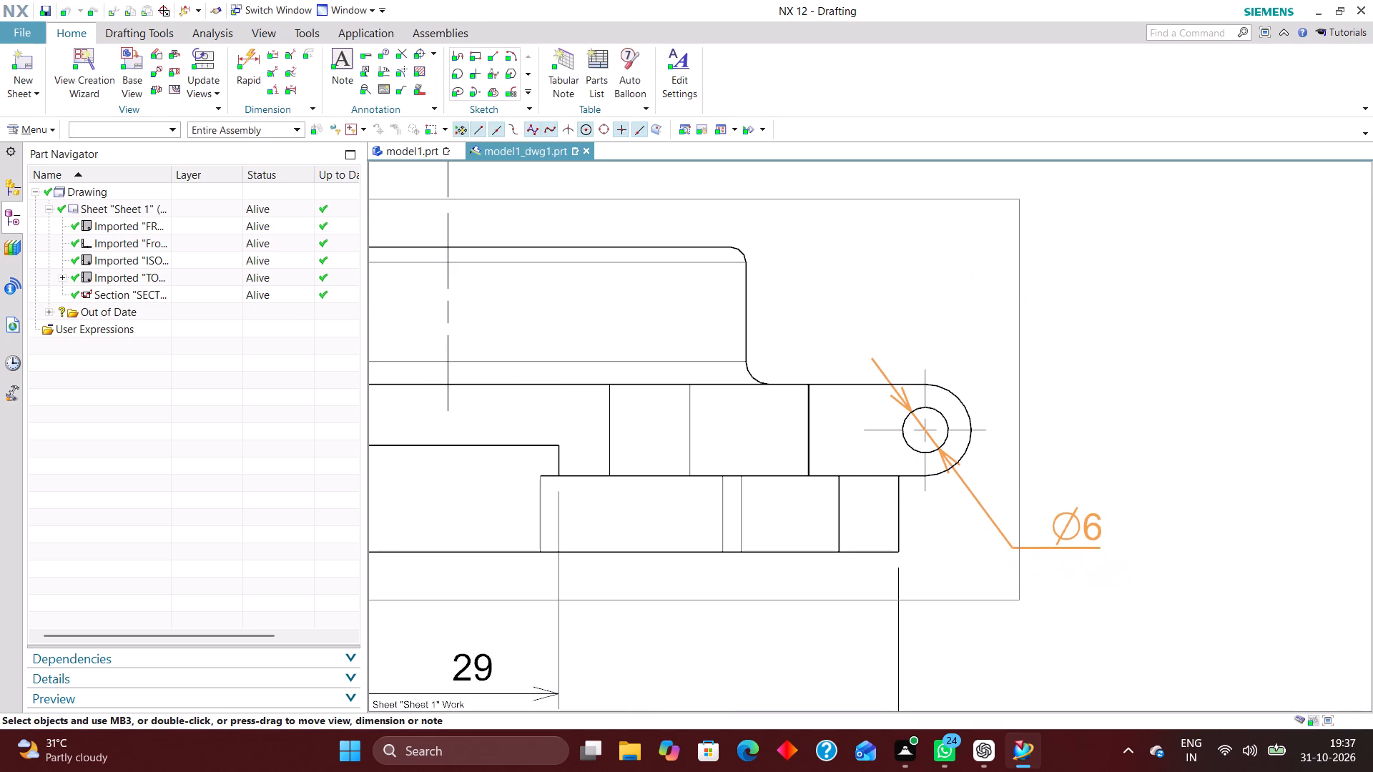
drag(1076, 527, 1076, 532)
scroll(1158, 488, down, 3)
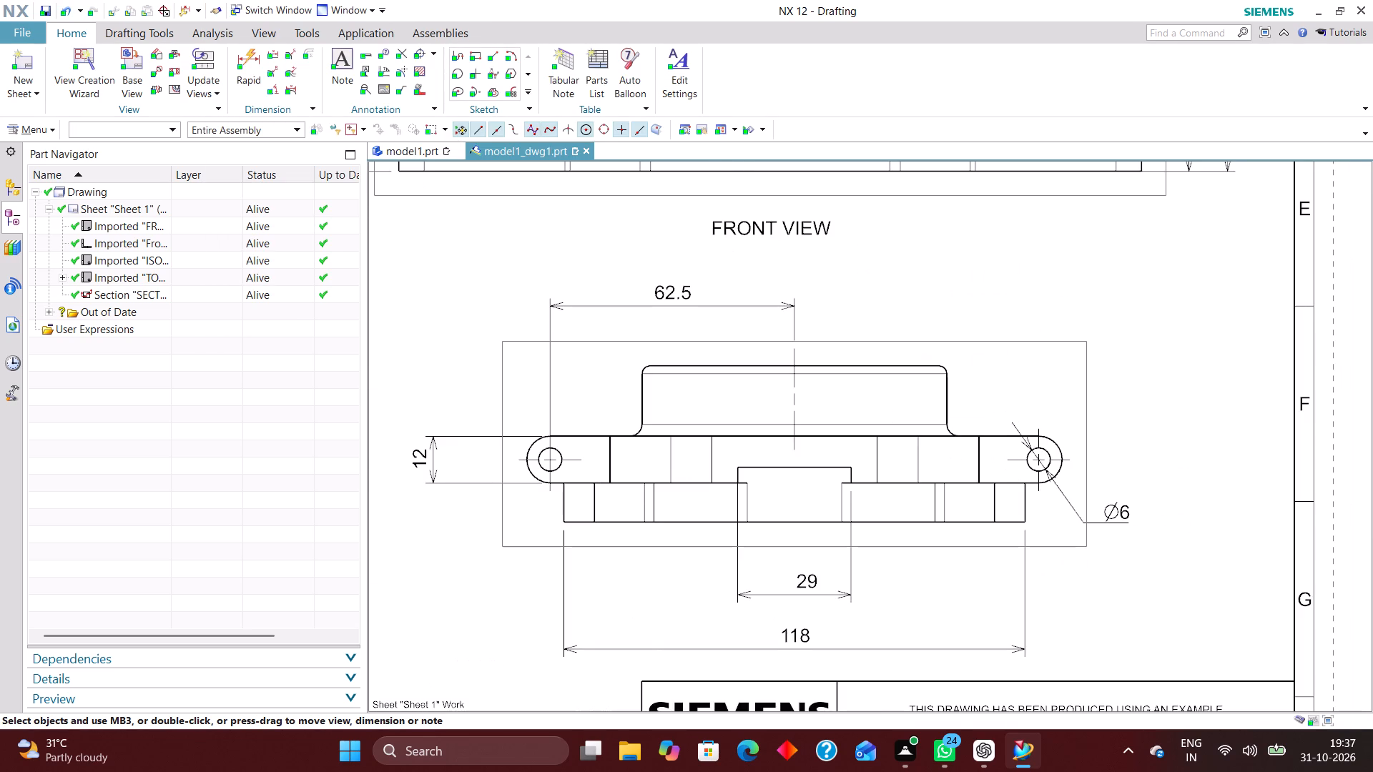
Move the base-width dimension slightly up, closer to the notch-width dimension and clear of the title block.
scroll(1171, 470, up, 1)
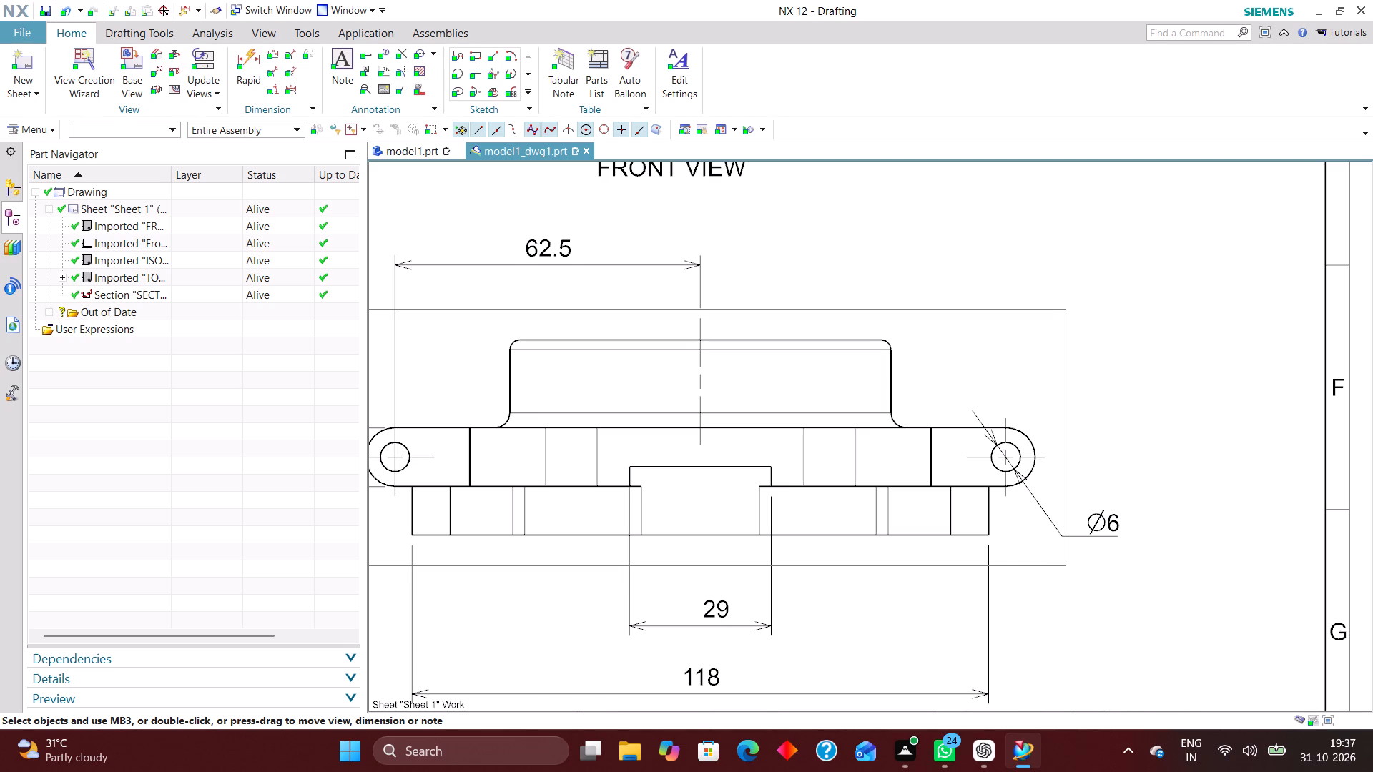
right_drag(1211, 305, 1151, 319)
right_drag(1218, 300, 1126, 392)
scroll(1115, 571, up, 3)
drag(1043, 649, 1045, 637)
scroll(834, 565, down, 1)
scroll(1086, 603, up, 2)
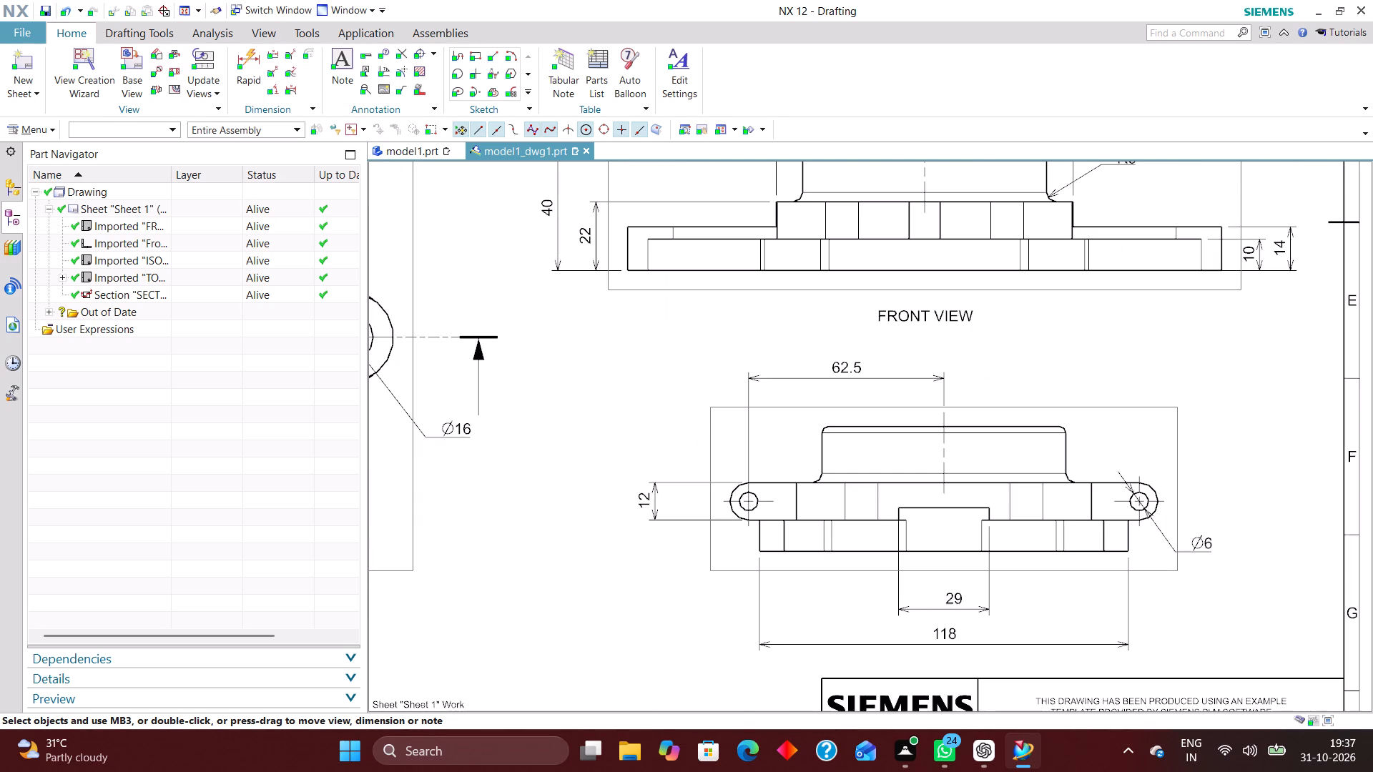
Turn on the view label for the side view, using the view's name as the label type.
right_click(1076, 573)
click(1128, 250)
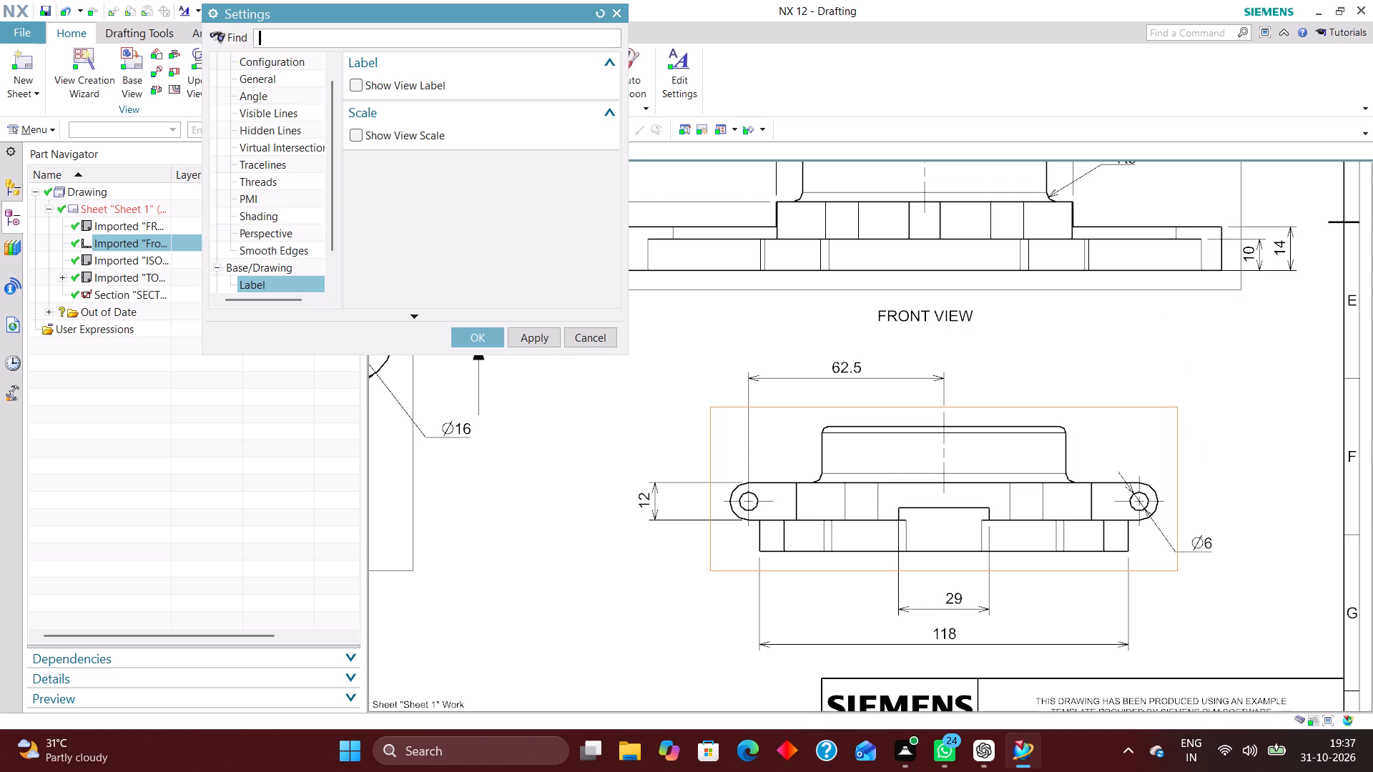
click(358, 80)
click(536, 158)
click(536, 167)
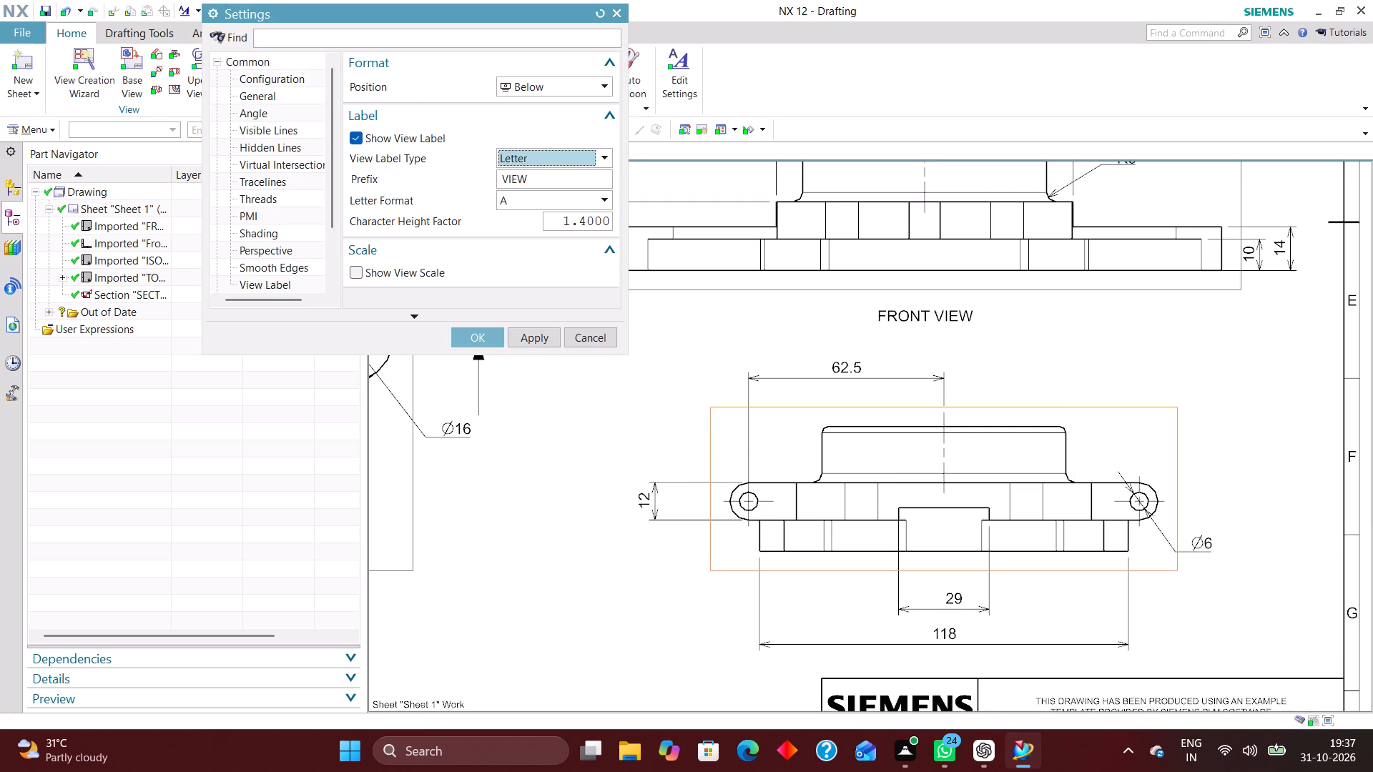
click(541, 157)
click(540, 171)
click(483, 336)
Move the side view's label below its overall base-width dimension, clear of the dimension text and the title block.
scroll(534, 310, down, 1)
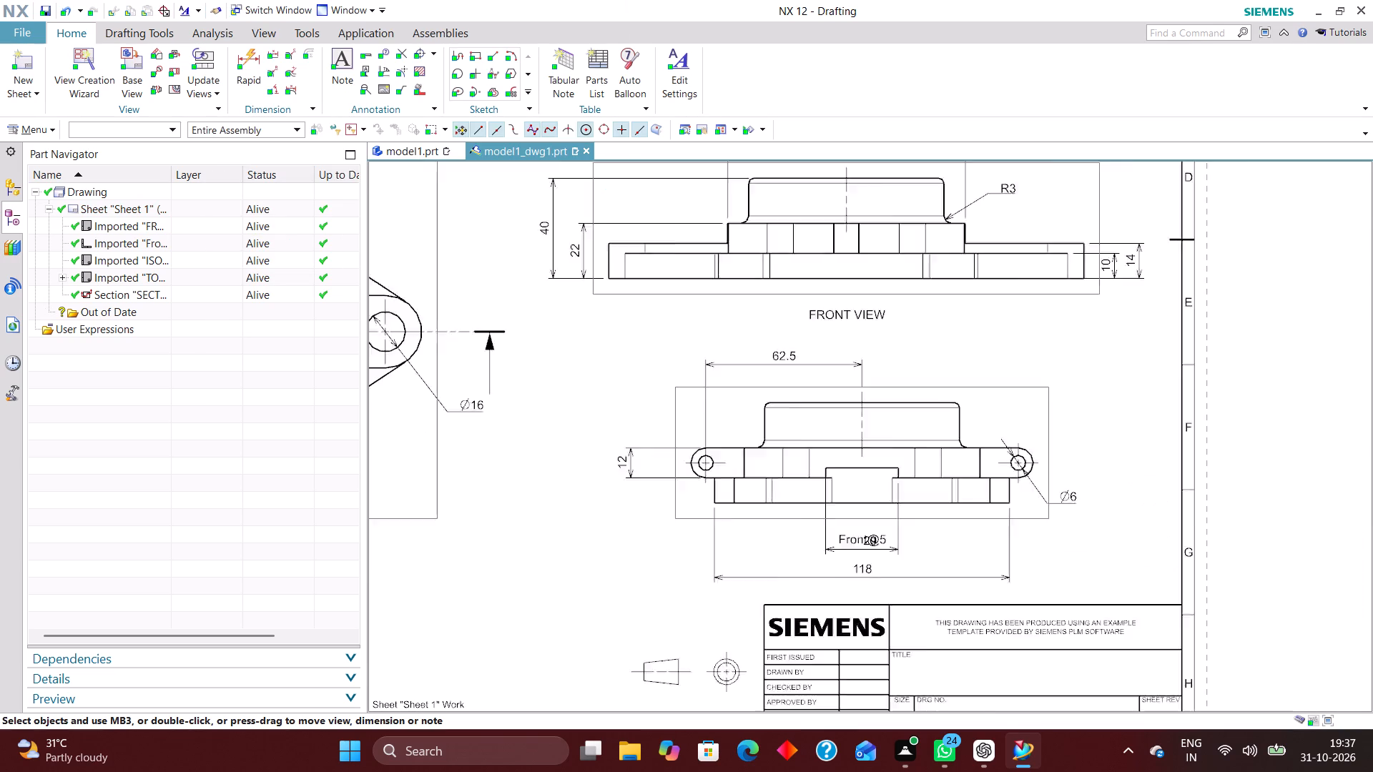
scroll(532, 308, down, 1)
scroll(792, 534, up, 5)
drag(782, 405, 792, 514)
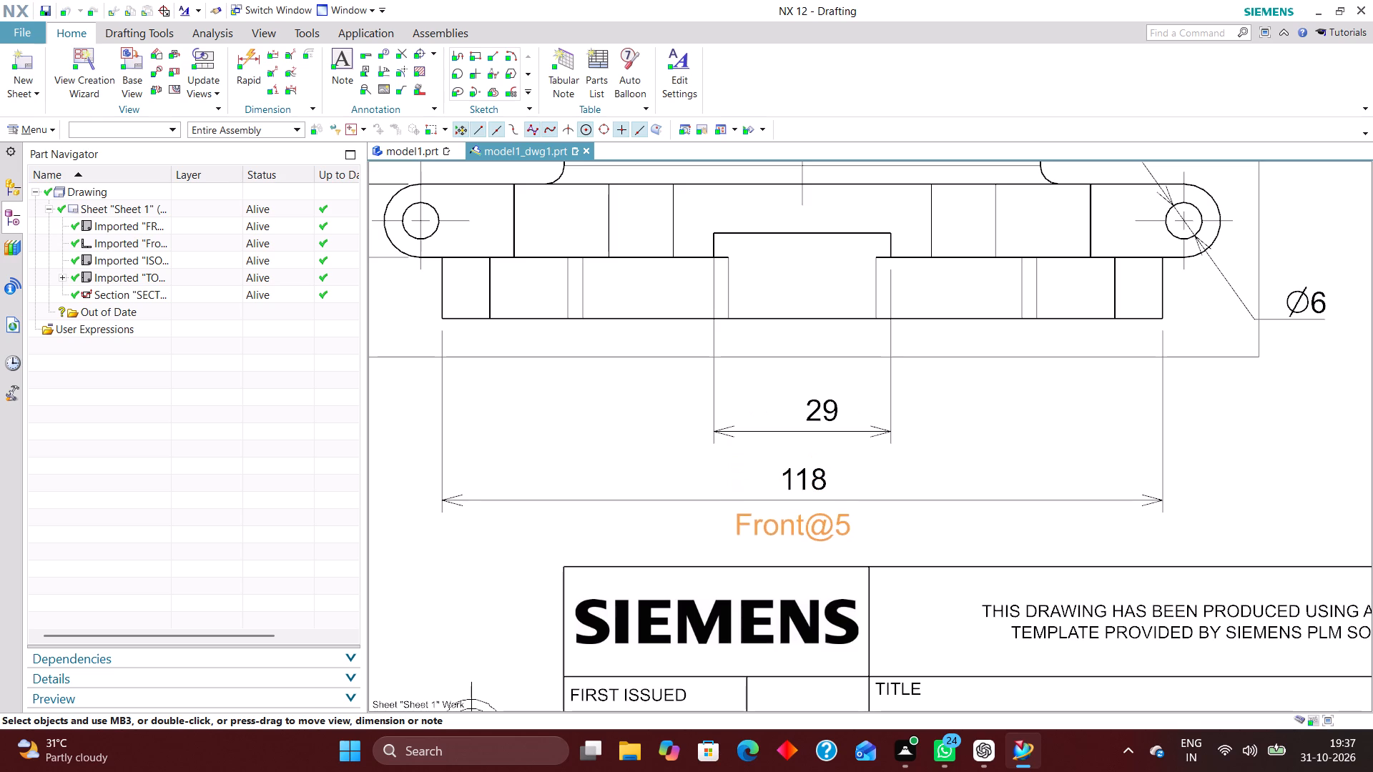
drag(792, 514, 798, 515)
scroll(1022, 579, down, 5)
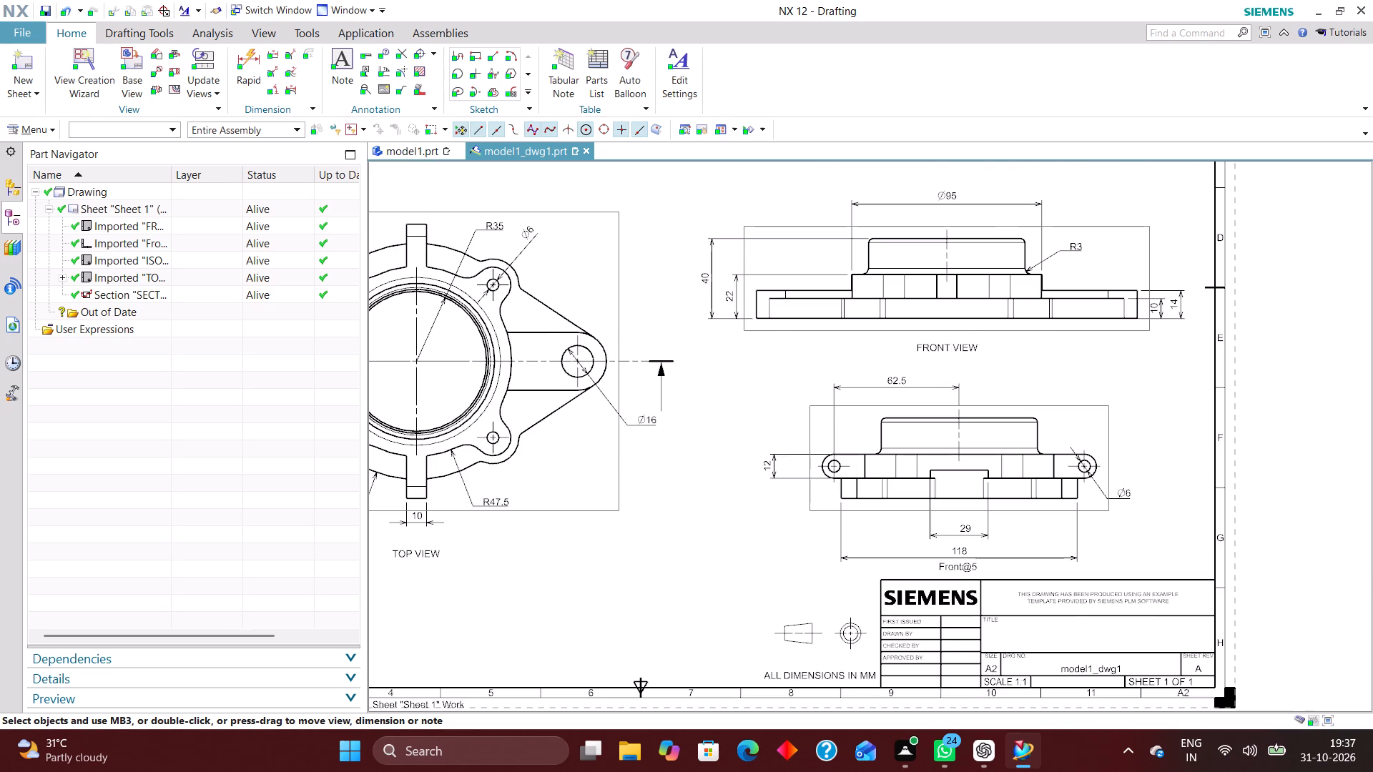
scroll(1034, 574, down, 1)
scroll(1035, 538, up, 2)
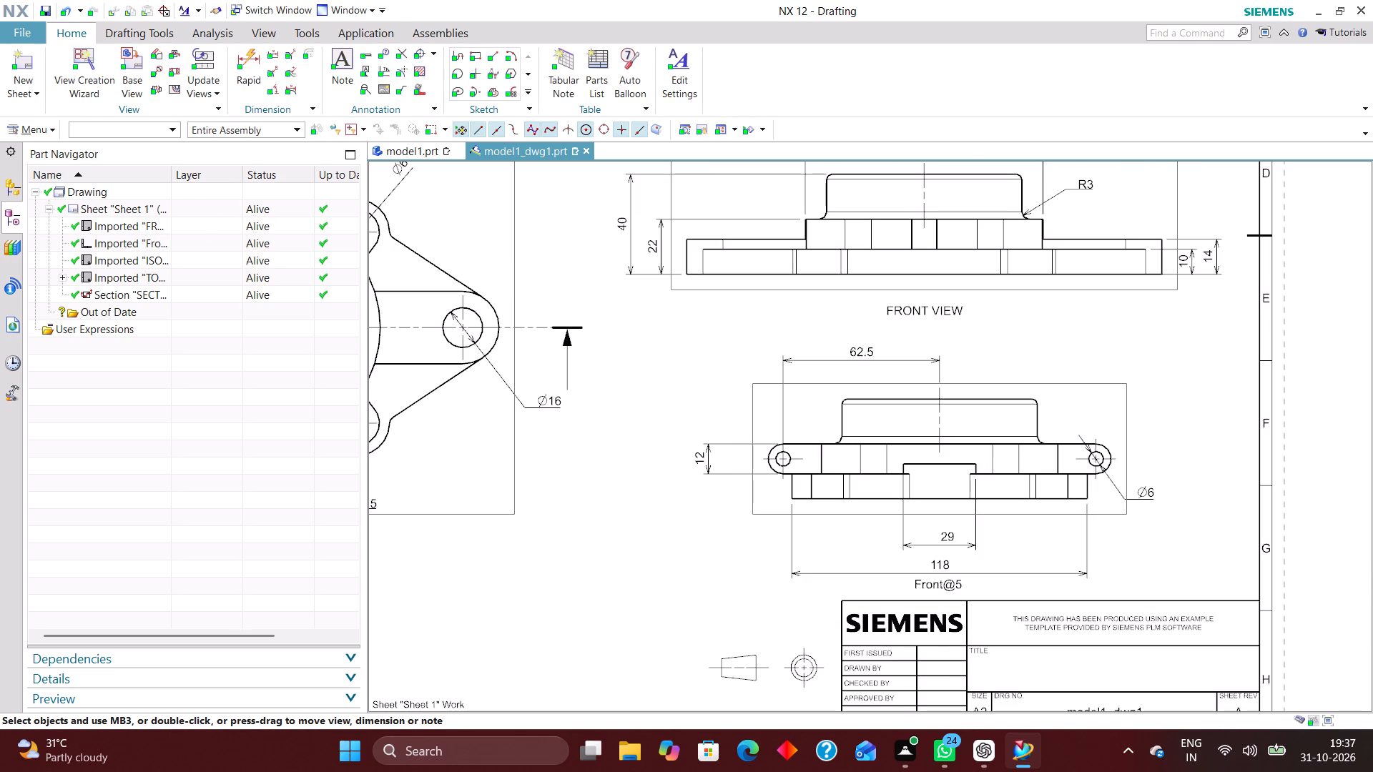
Rename the side view as RIGHT VIEW.
click(177, 239)
right_click(175, 239)
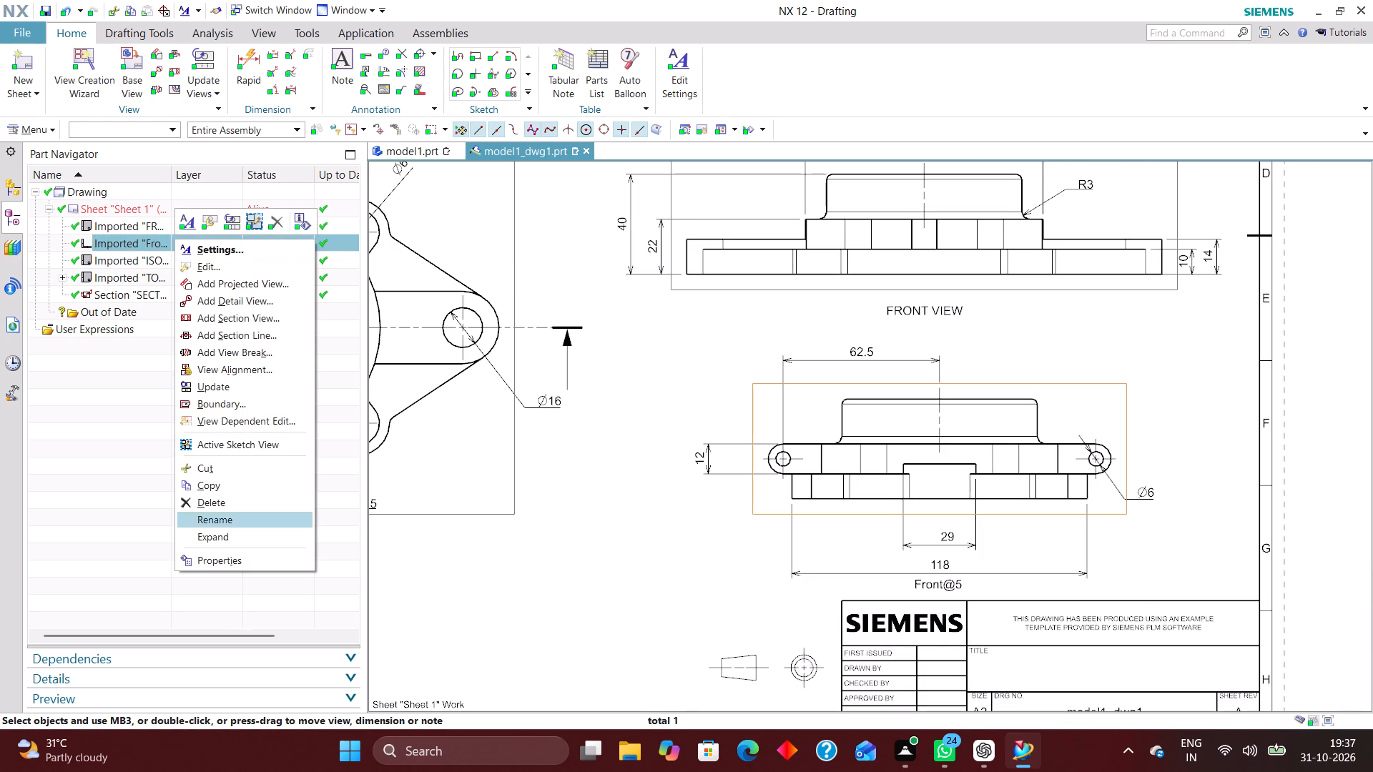
click(234, 520)
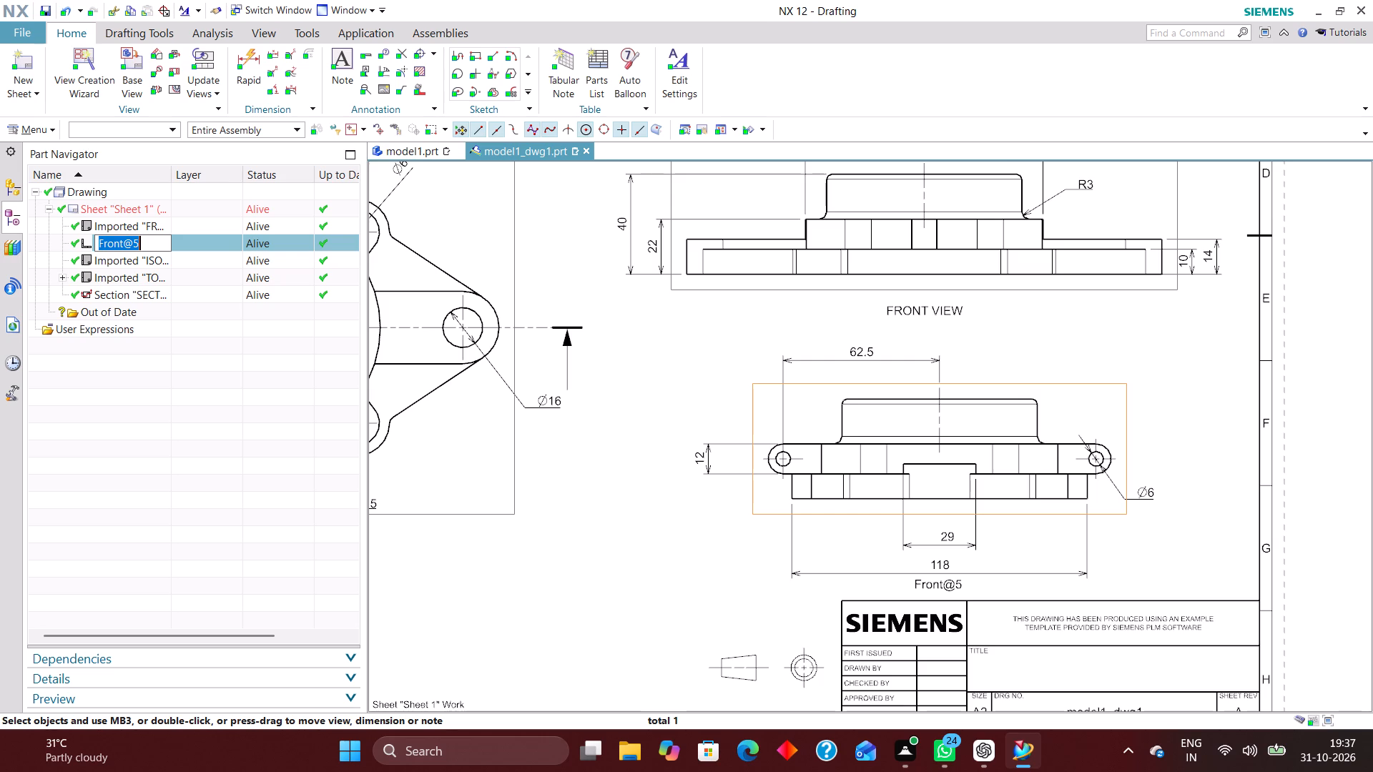
text(RIGHT)
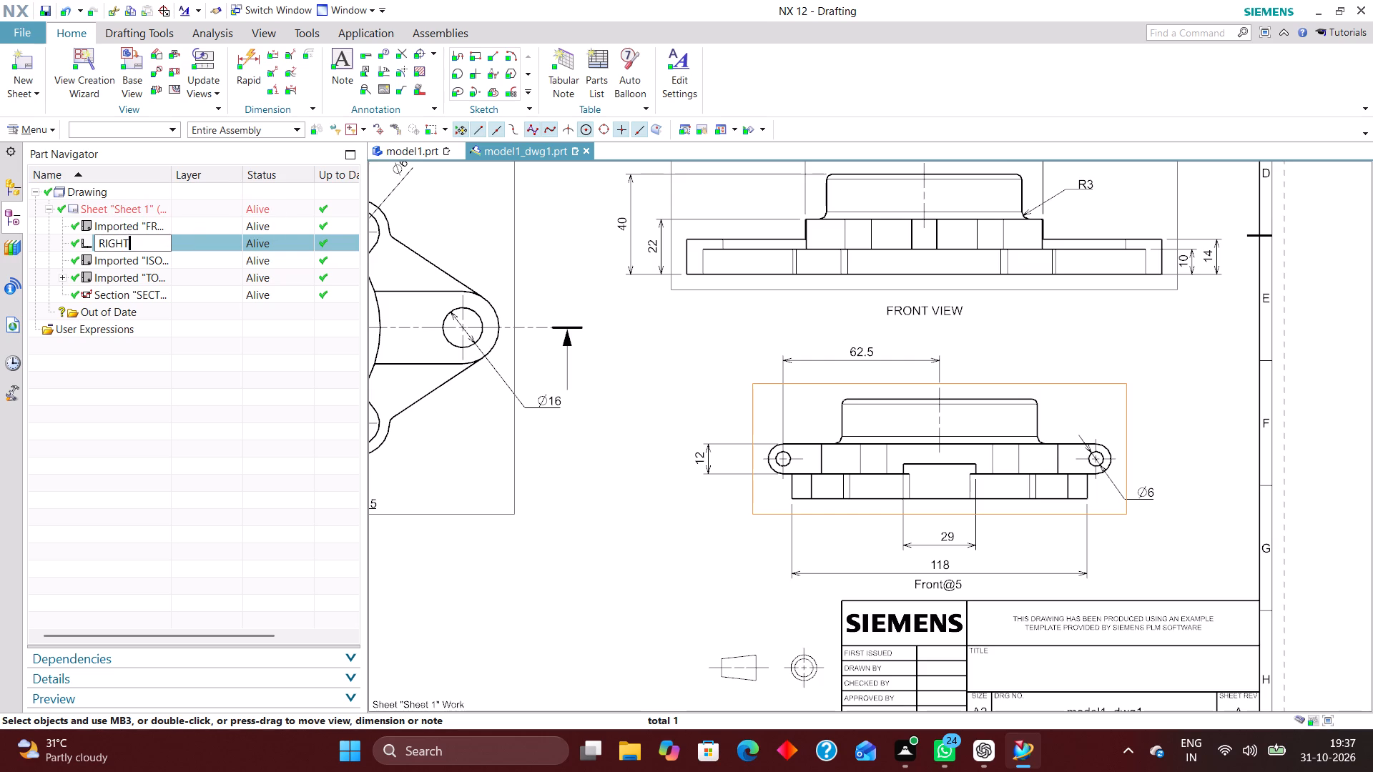
key(space)
text(VIEW)
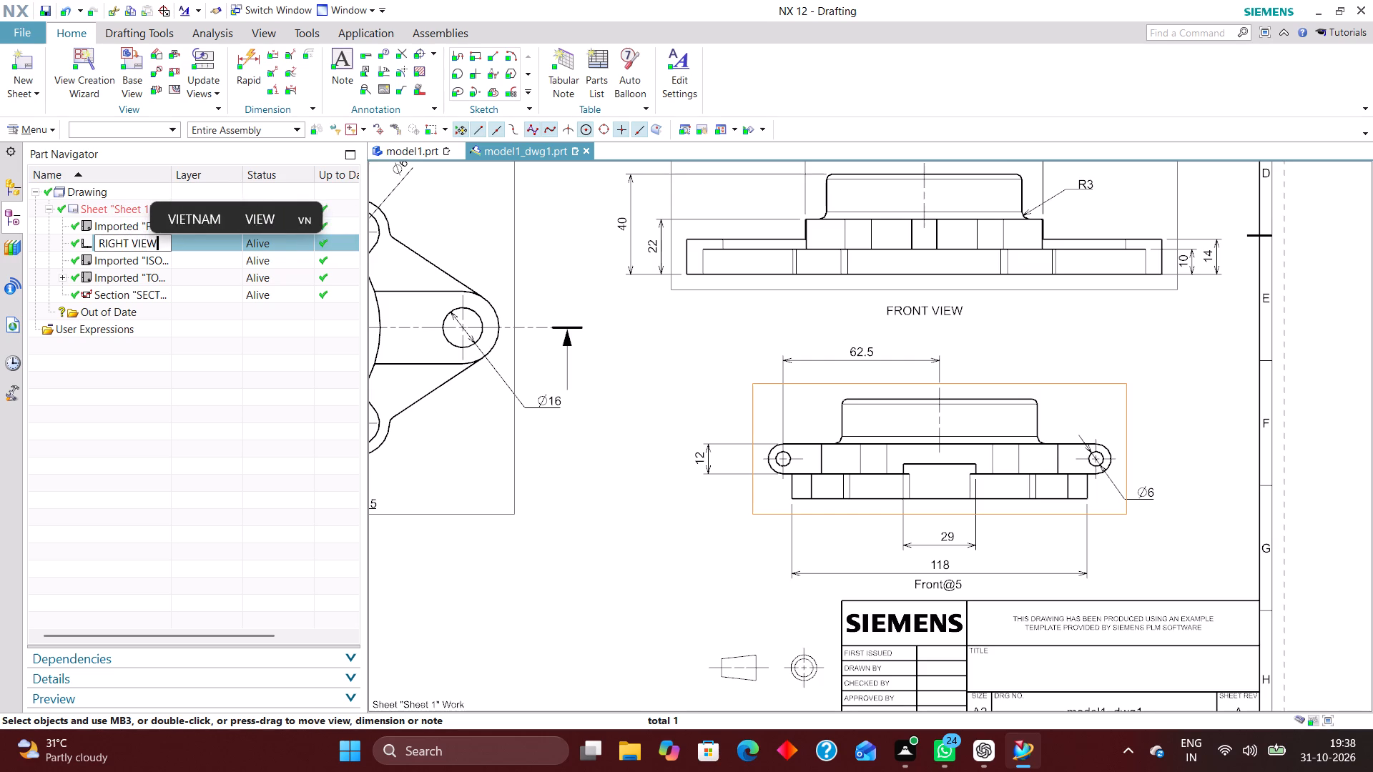
key(Return)
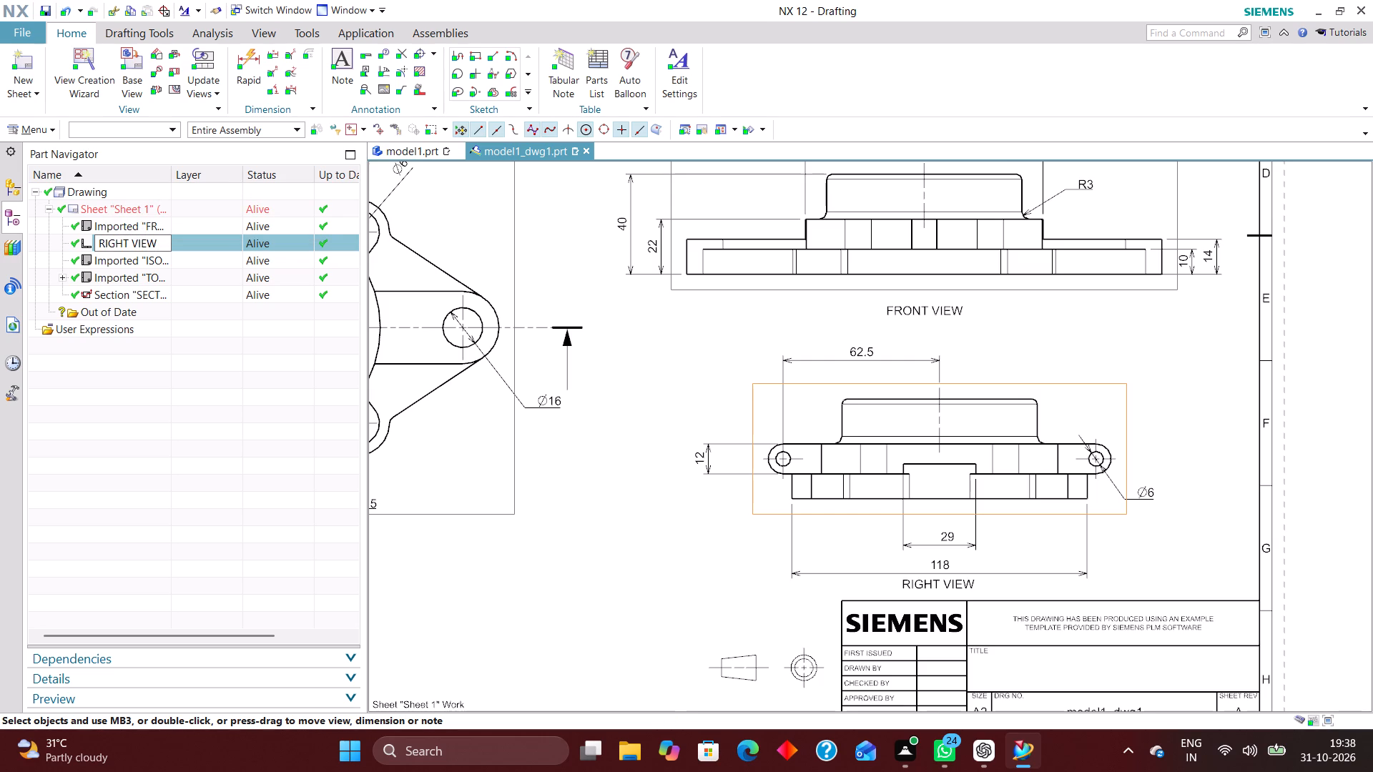
Edit the section line in the top view and accept its view label letter A.
scroll(642, 503, down, 4)
scroll(586, 519, up, 3)
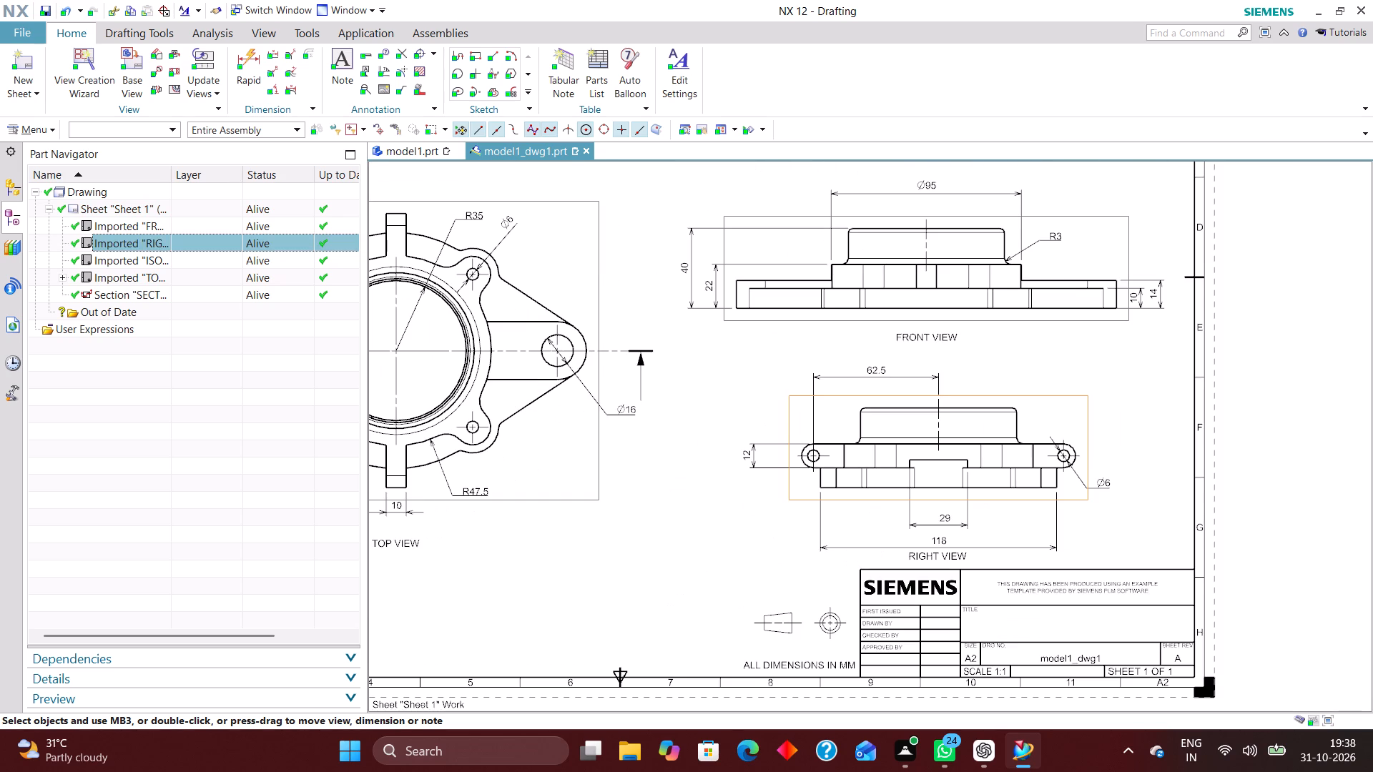
right_drag(692, 428, 643, 570)
right_drag(651, 493, 557, 623)
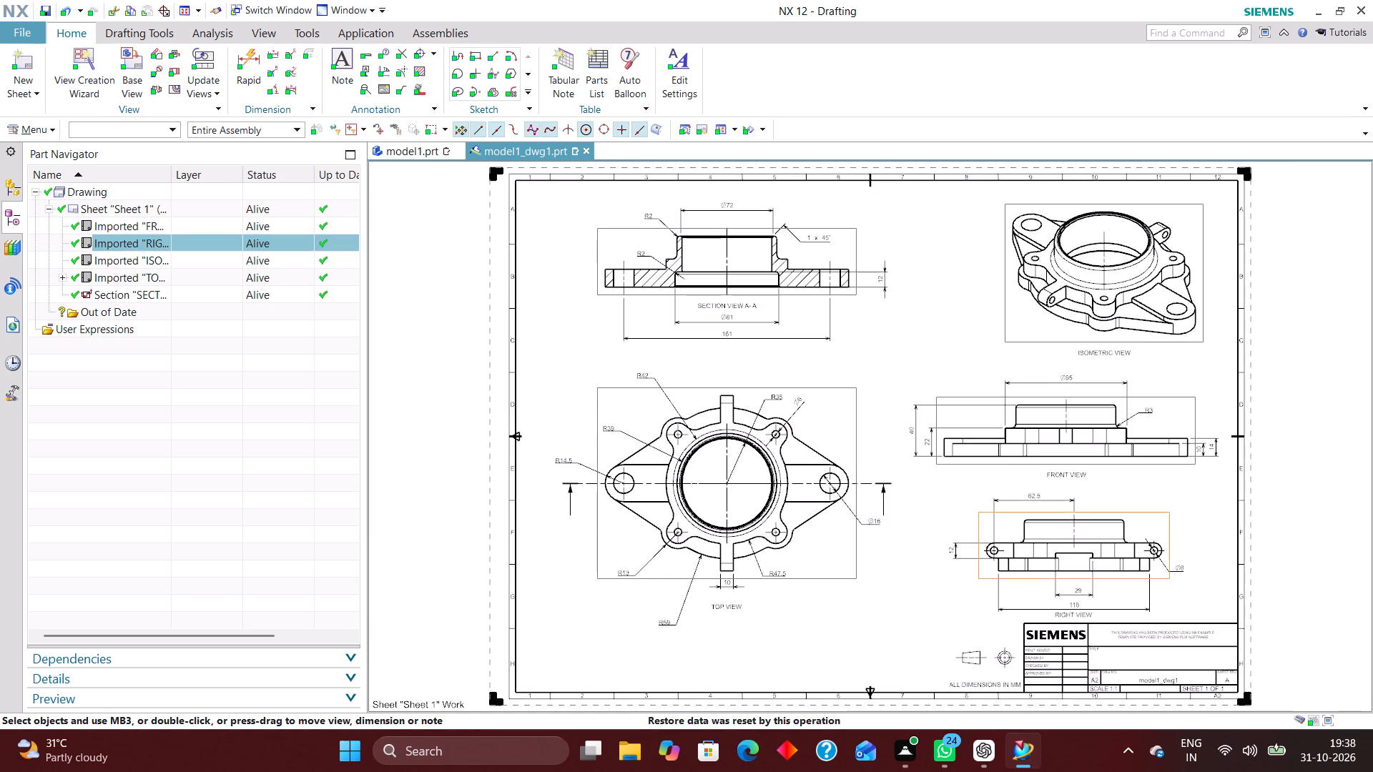
double_click(576, 510)
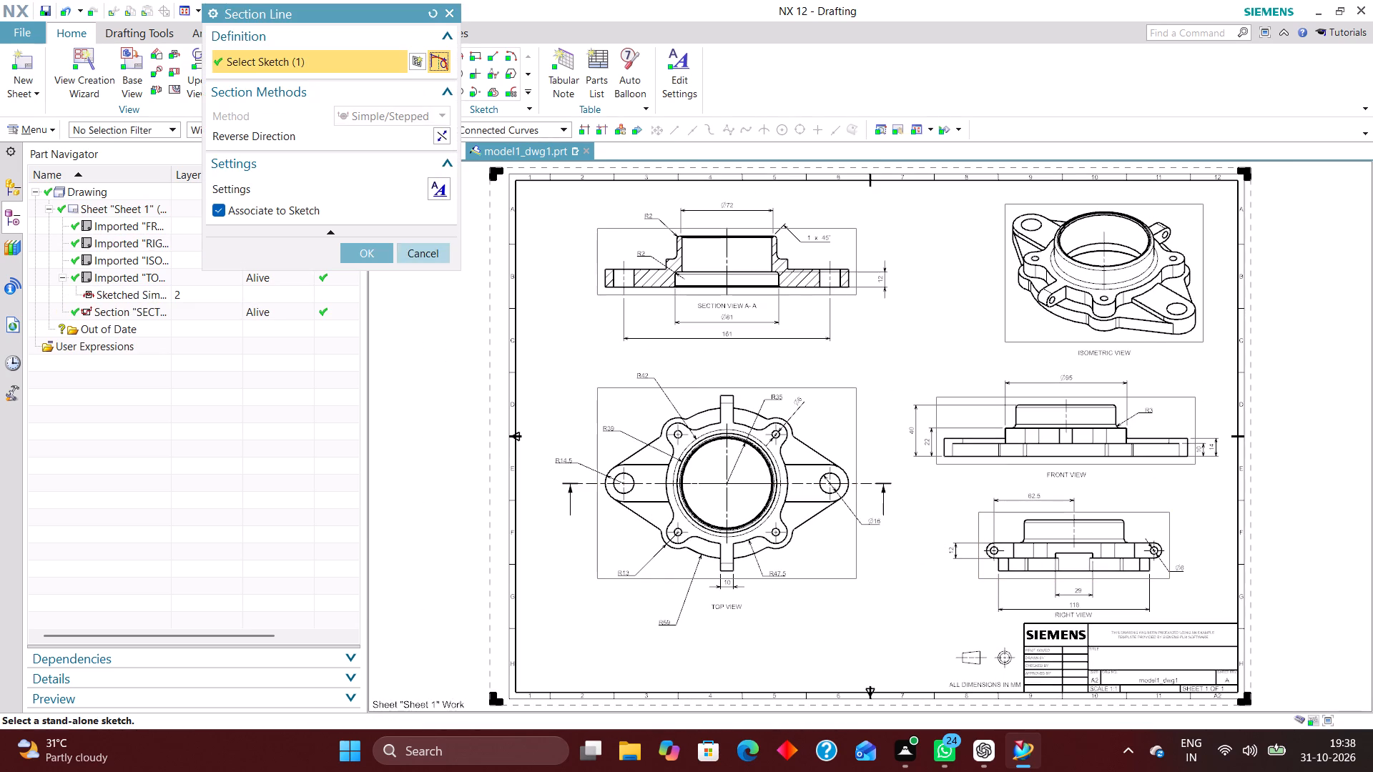
click(439, 187)
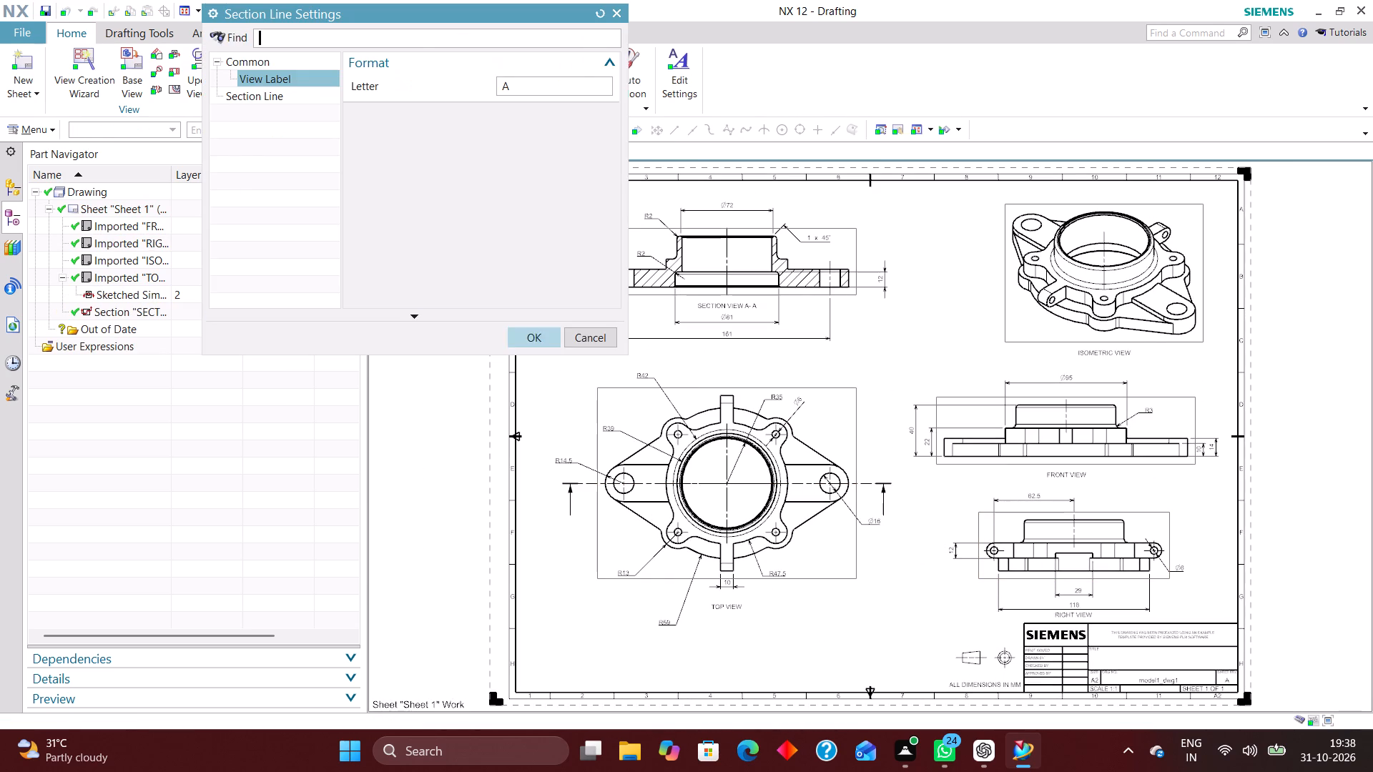
click(524, 333)
click(365, 253)
Move both section letters A close beside their arrows at either end of the top view's section line.
scroll(561, 522, up, 5)
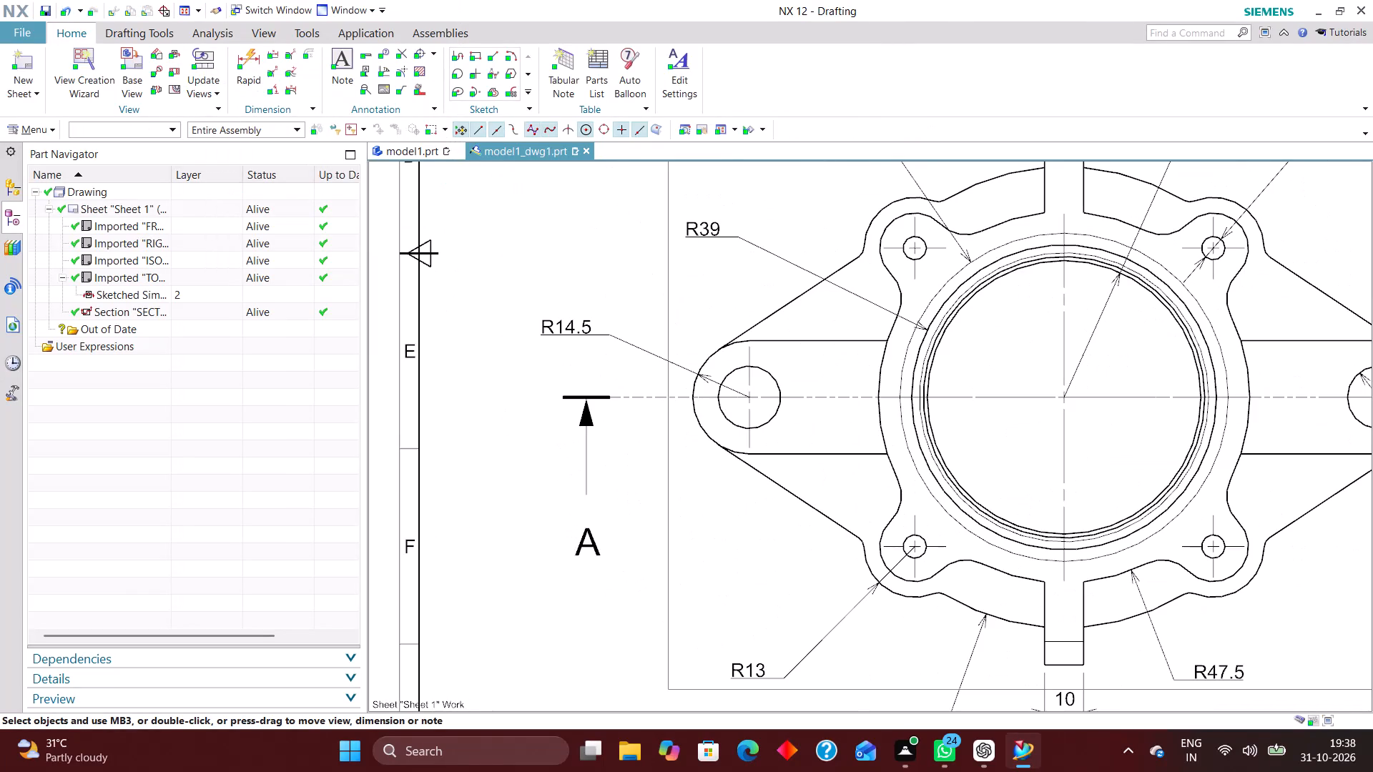
drag(587, 548, 568, 466)
scroll(496, 456, down, 4)
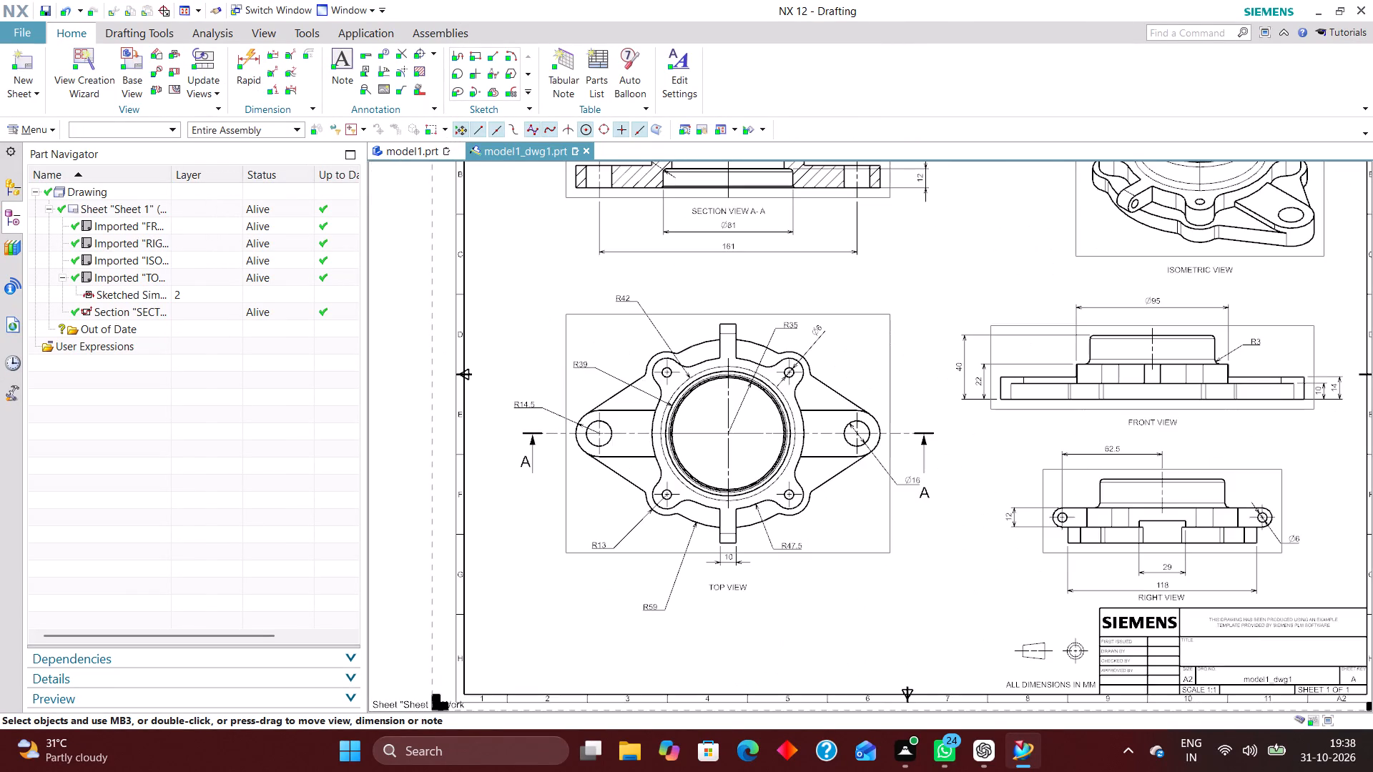
scroll(895, 482, up, 4)
drag(963, 510, 939, 420)
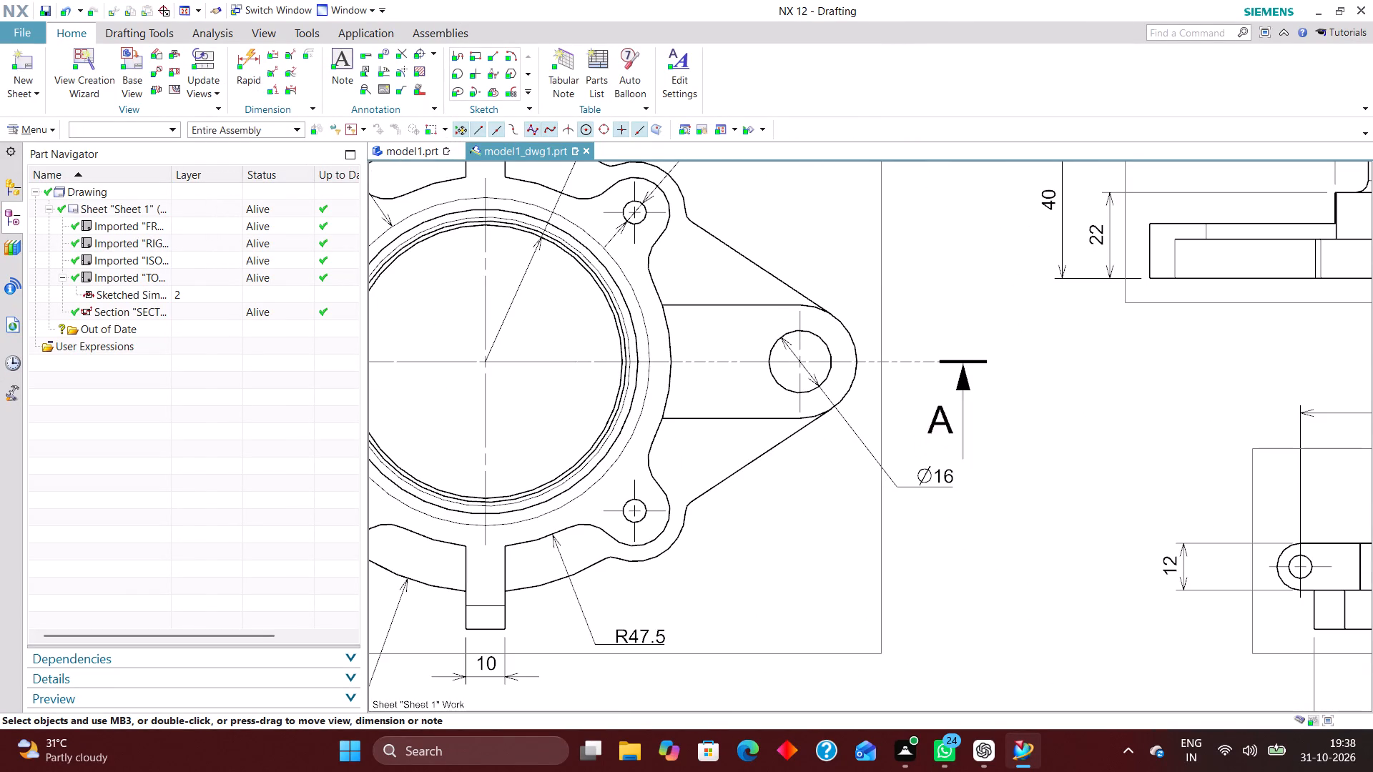
Make layer 256 selectable so the title block can be edited.
scroll(574, 437, down, 4)
scroll(626, 488, down, 2)
scroll(714, 544, up, 2)
right_drag(728, 426, 729, 426)
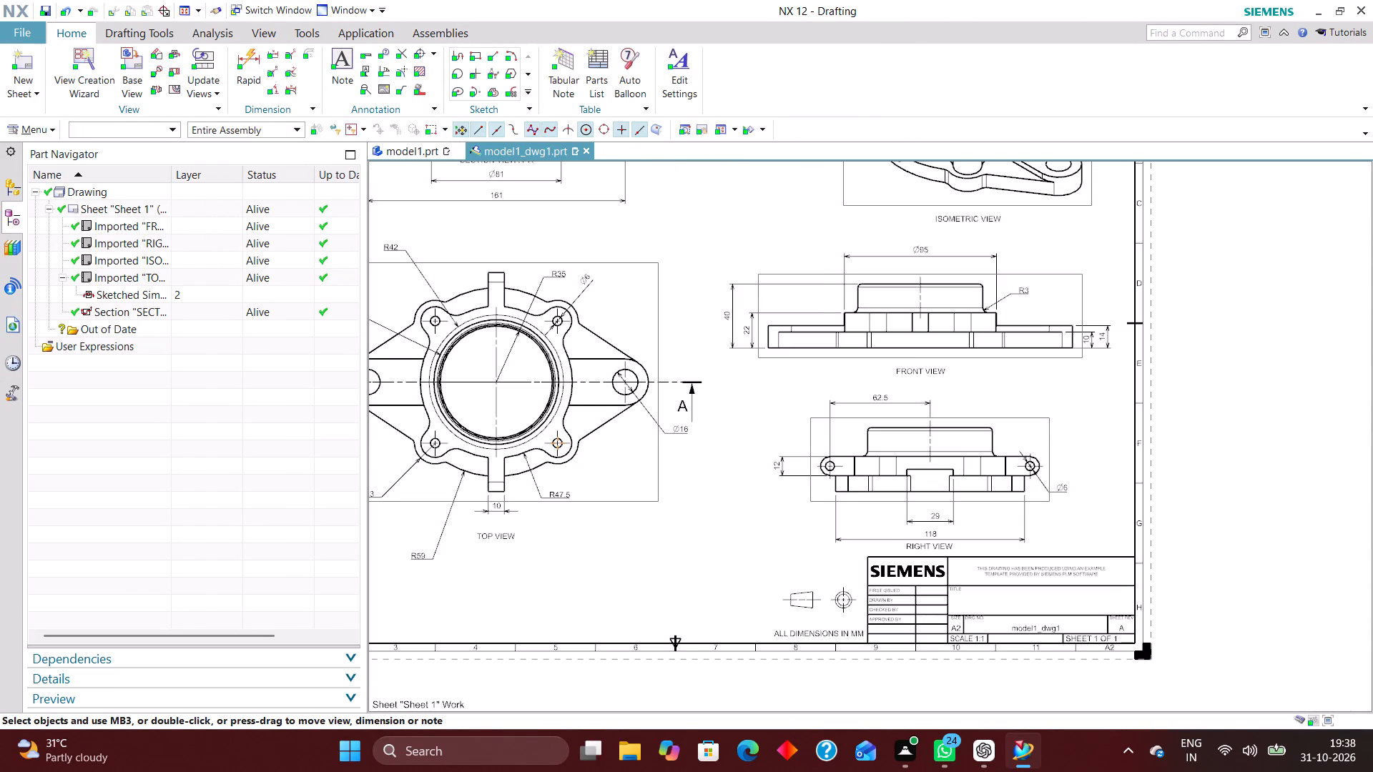
right_drag(729, 426, 639, 606)
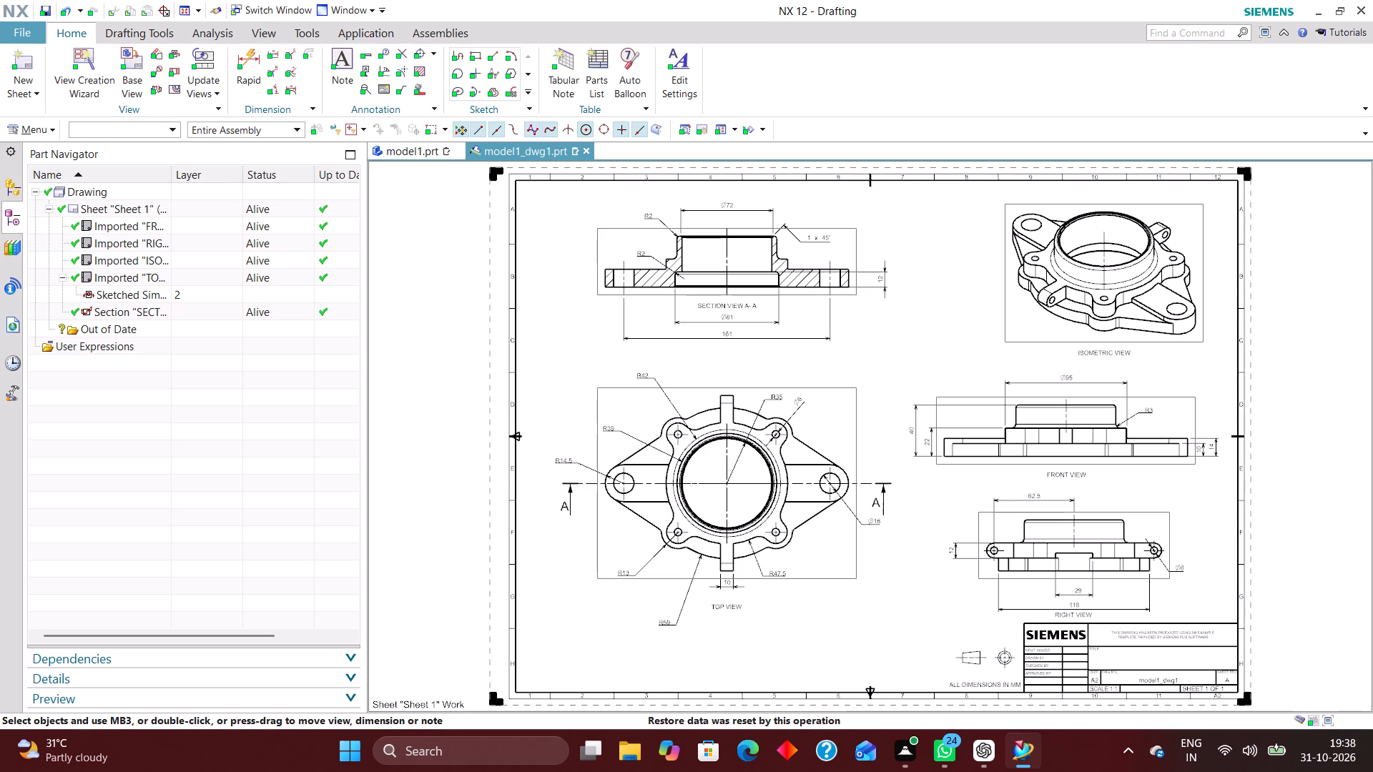
key(ctrl+l)
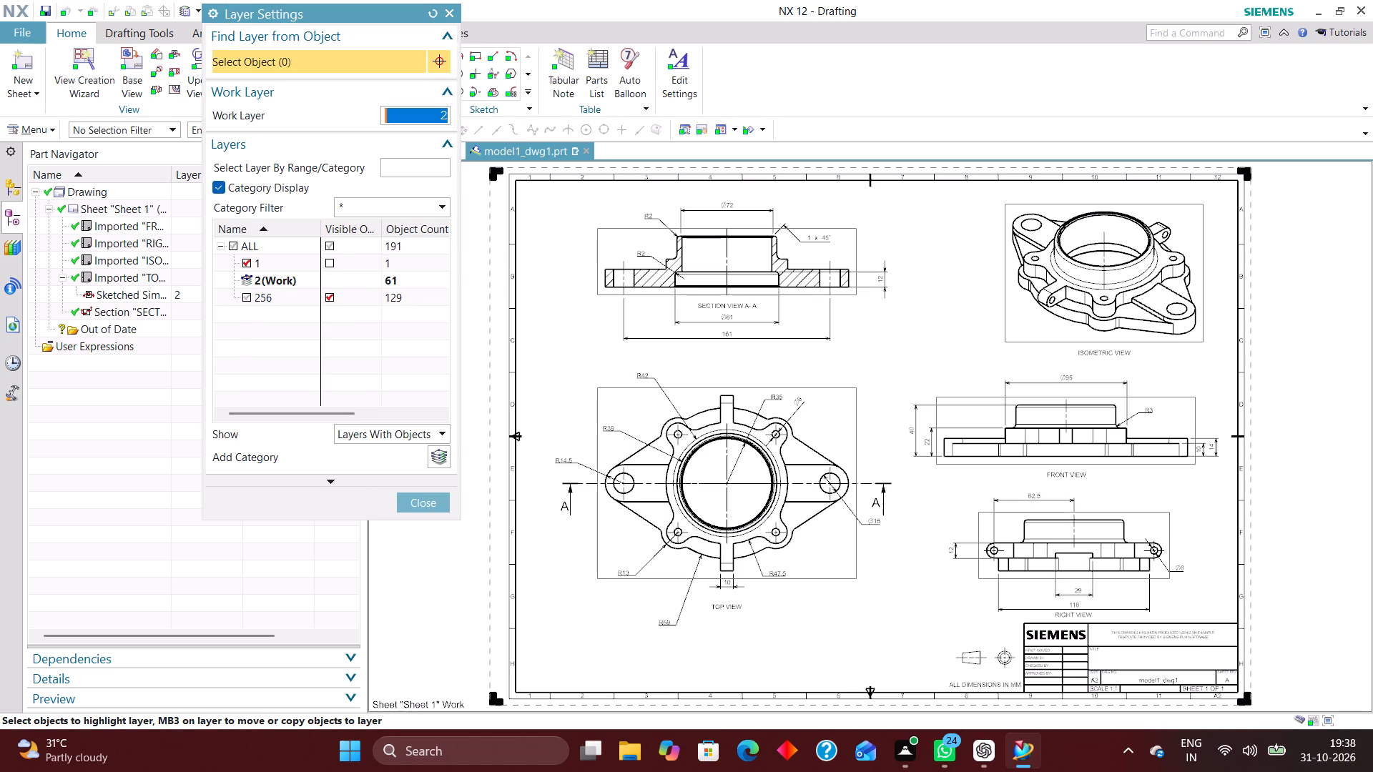
click(247, 297)
click(435, 507)
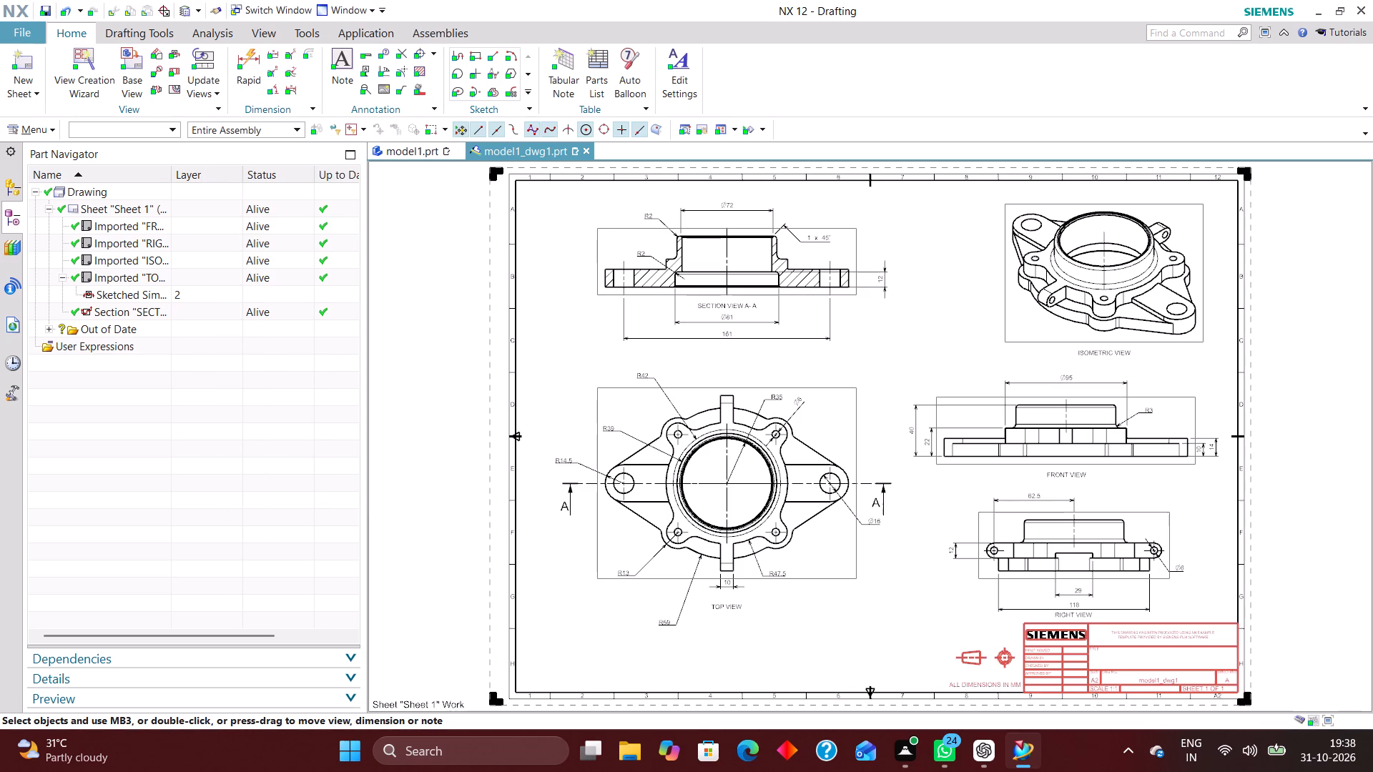
Populate the title block, entering WEIGHT (kg) as the value of the Label12 cell.
right_click(1024, 652)
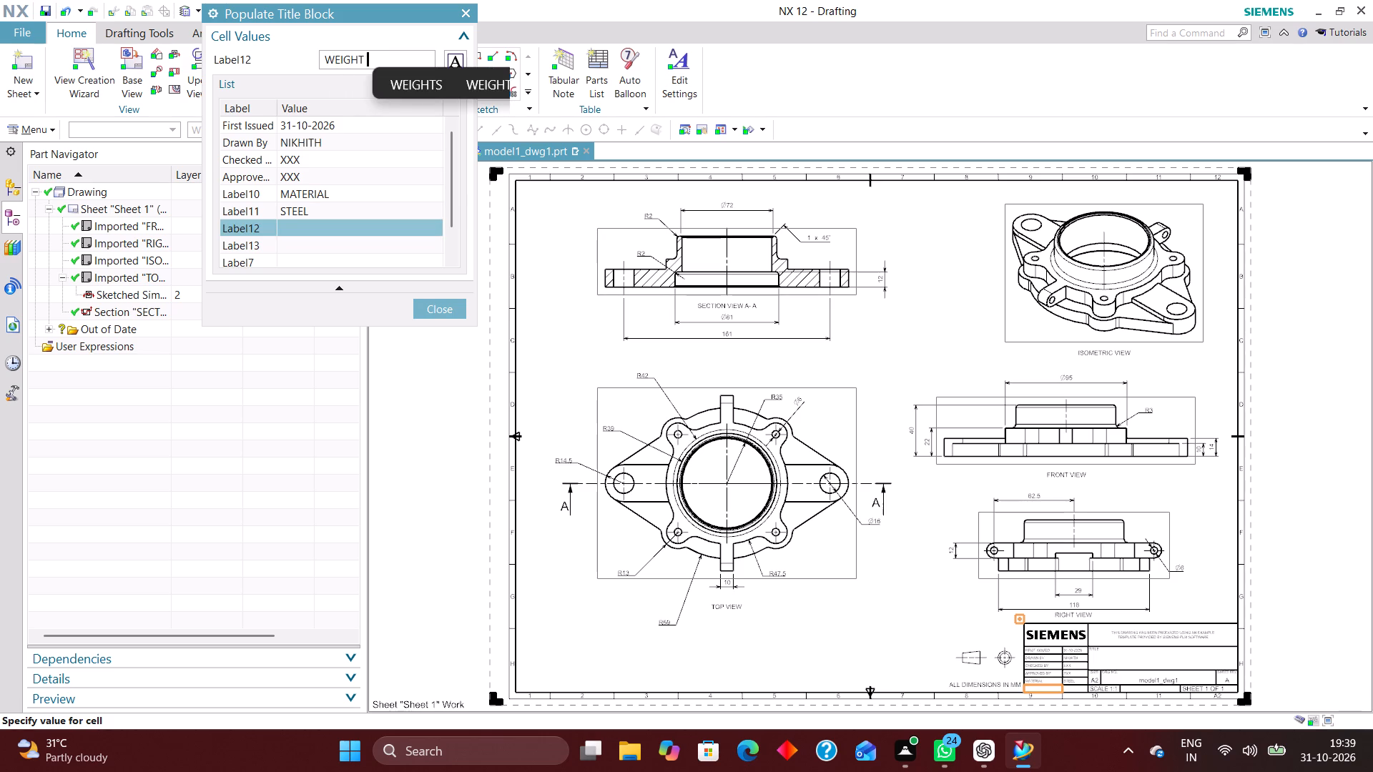
text(())
key(shift+Left)
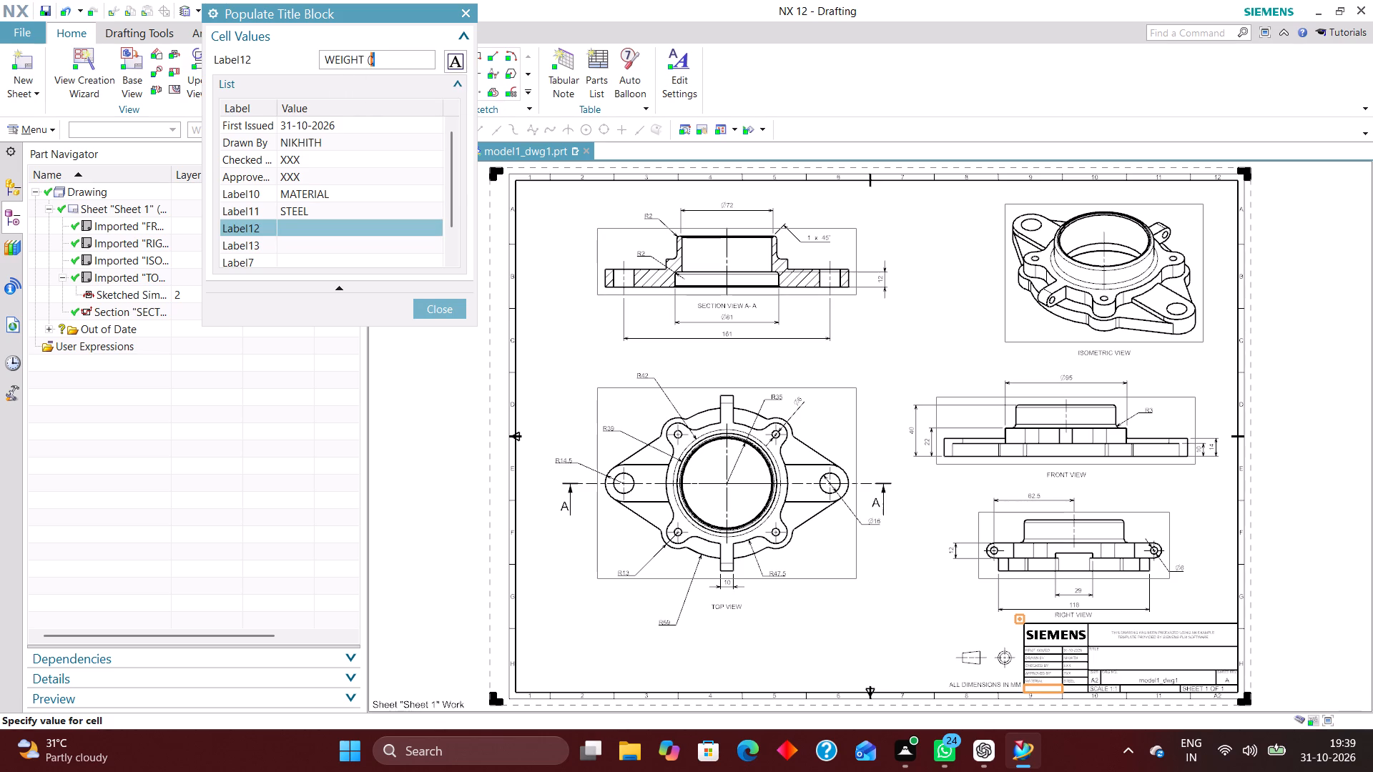
text(kg)
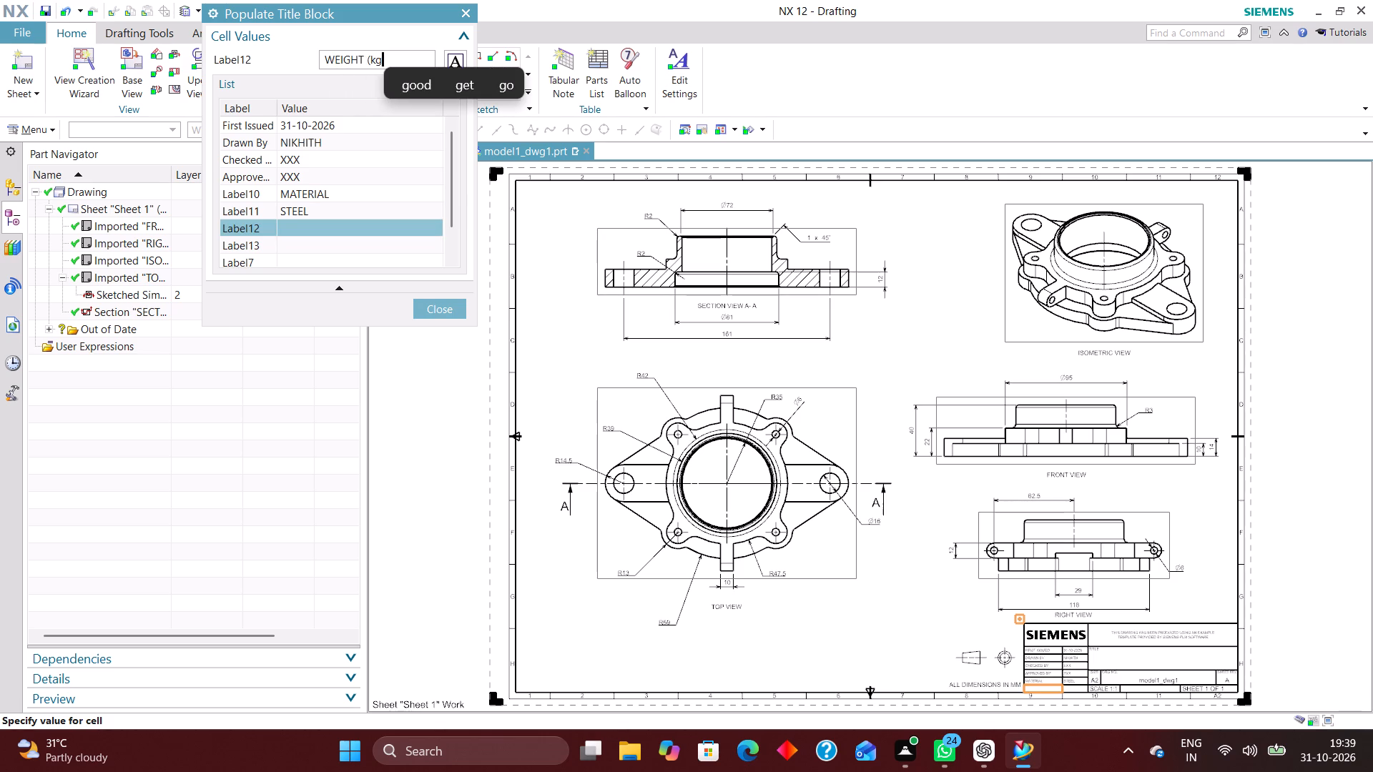
key(shift+parenright)
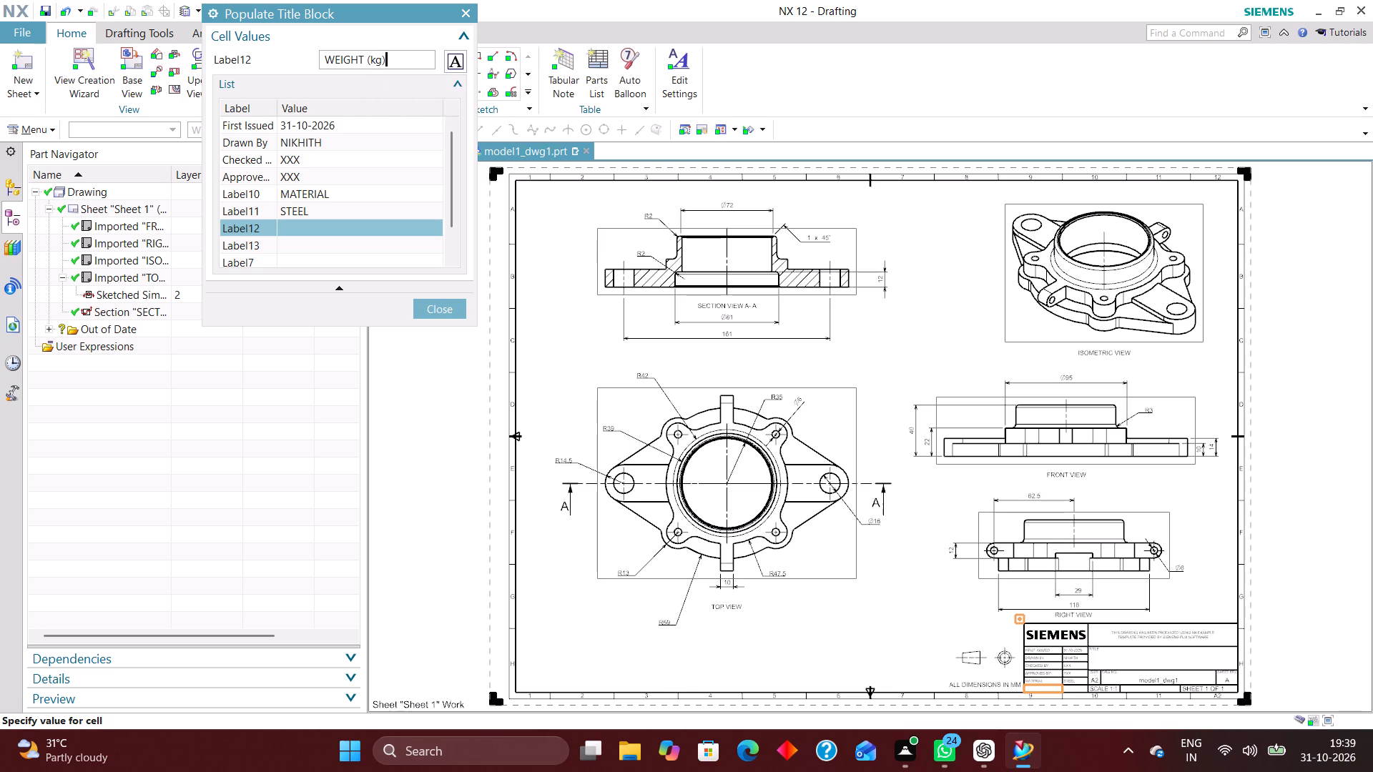
key(Return)
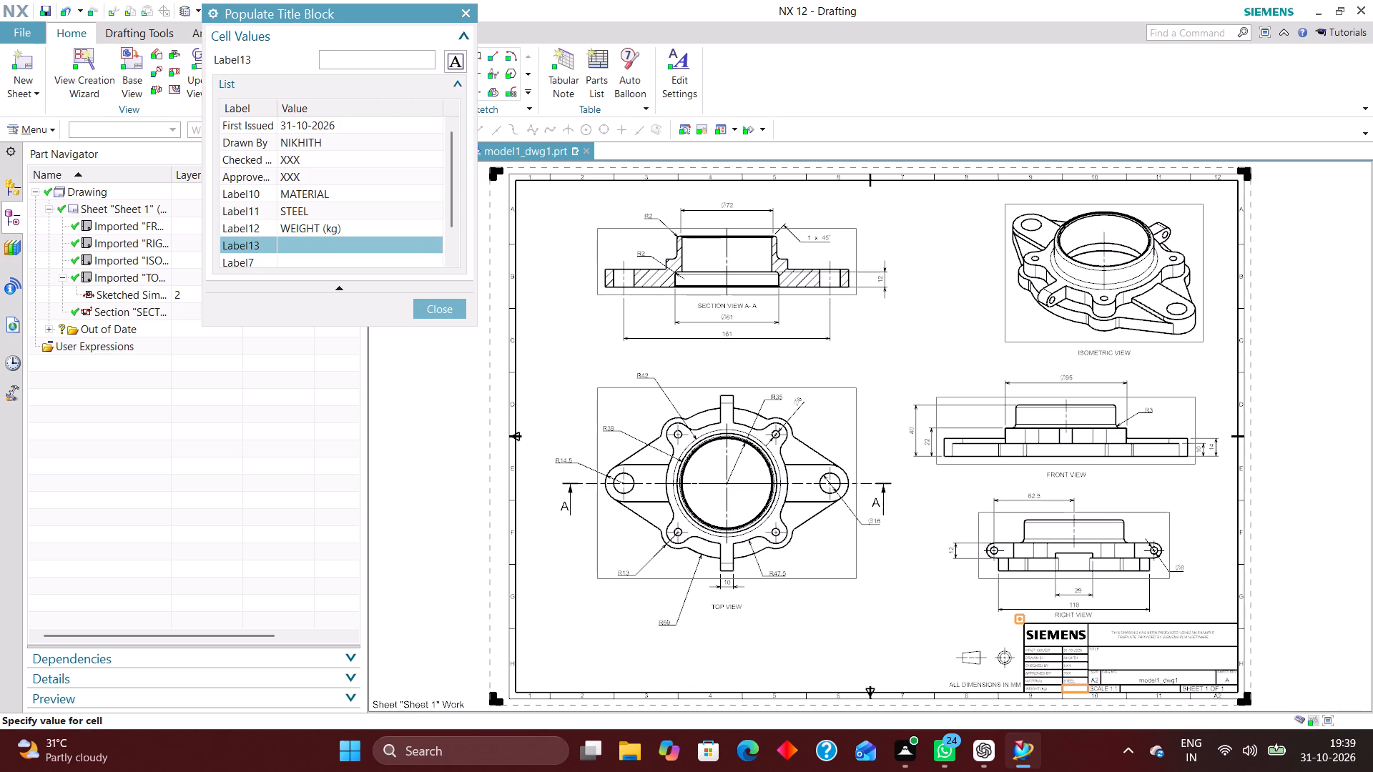
Paste the copied name Four-Lug Flanged Housing into the title cell, Label7.
scroll(304, 214, down, 1)
click(307, 230)
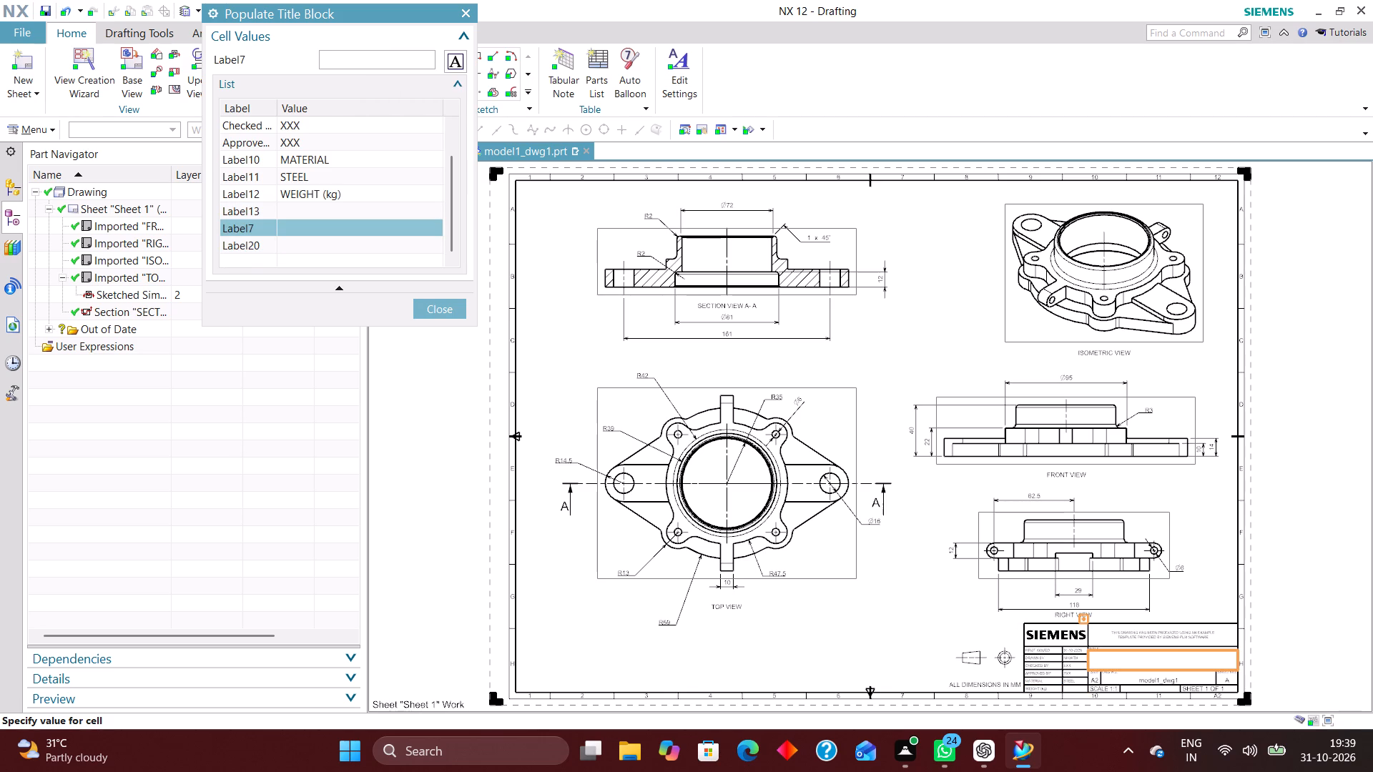
key(ctrl+v)
Change the last two words of the pasted title to capitals, FLANGED HOUSING.
key(BackSpace)
key(BackSpace)
key(BackSpace)
key(BackSpace)
key(BackSpace)
key(BackSpace)
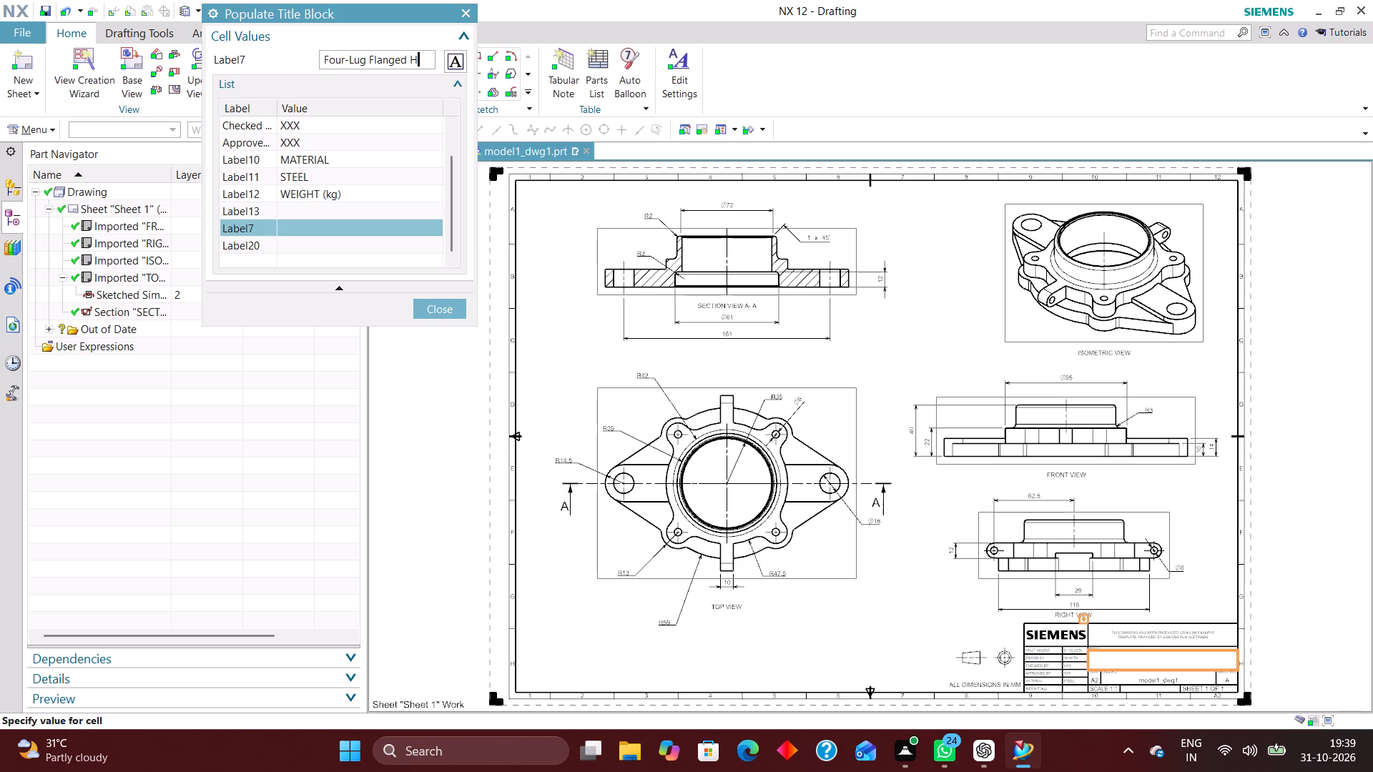
text(OUSING)
key(Left)
key(Left)
key(Left)
key(Left)
key(Left)
key(Left)
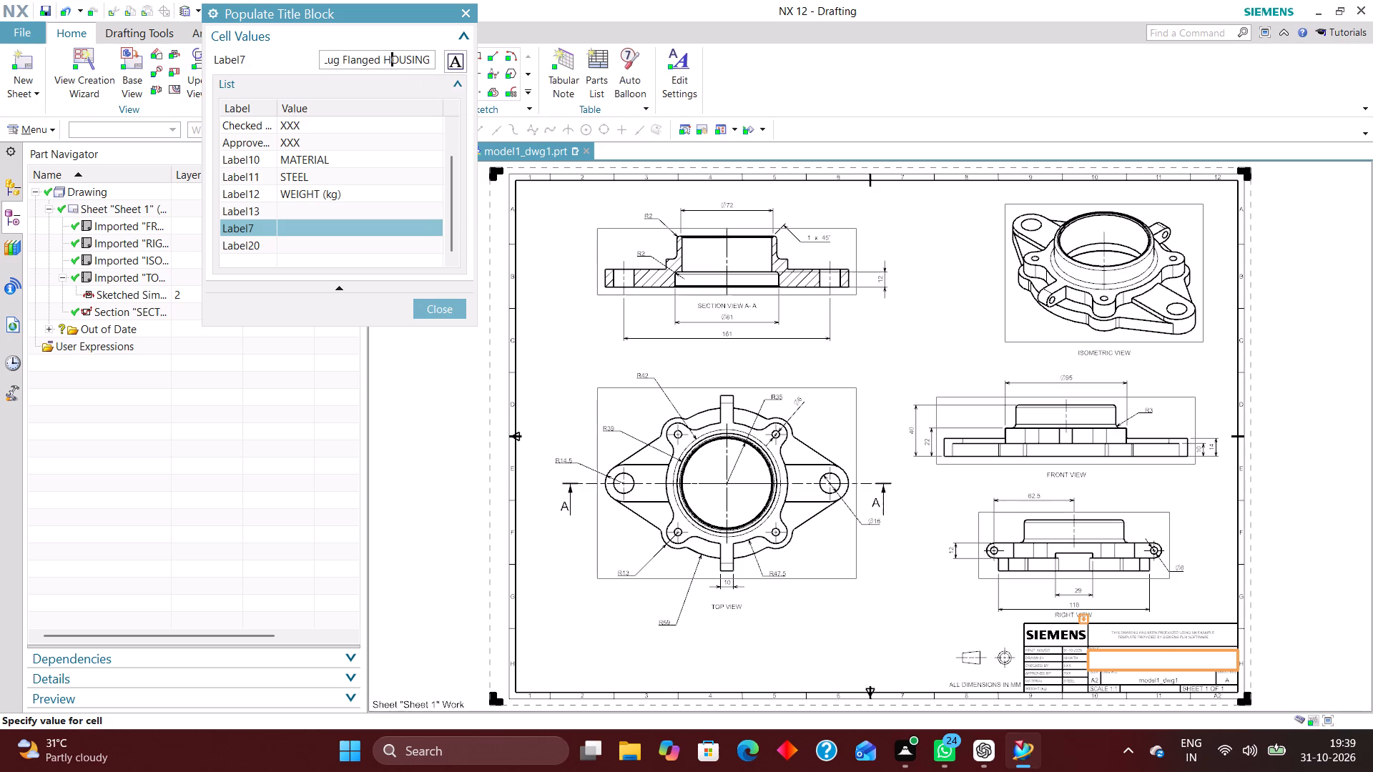
key(Left)
key(Left)
key(BackSpace)
key(BackSpace)
key(BackSpace)
key(BackSpace)
key(BackSpace)
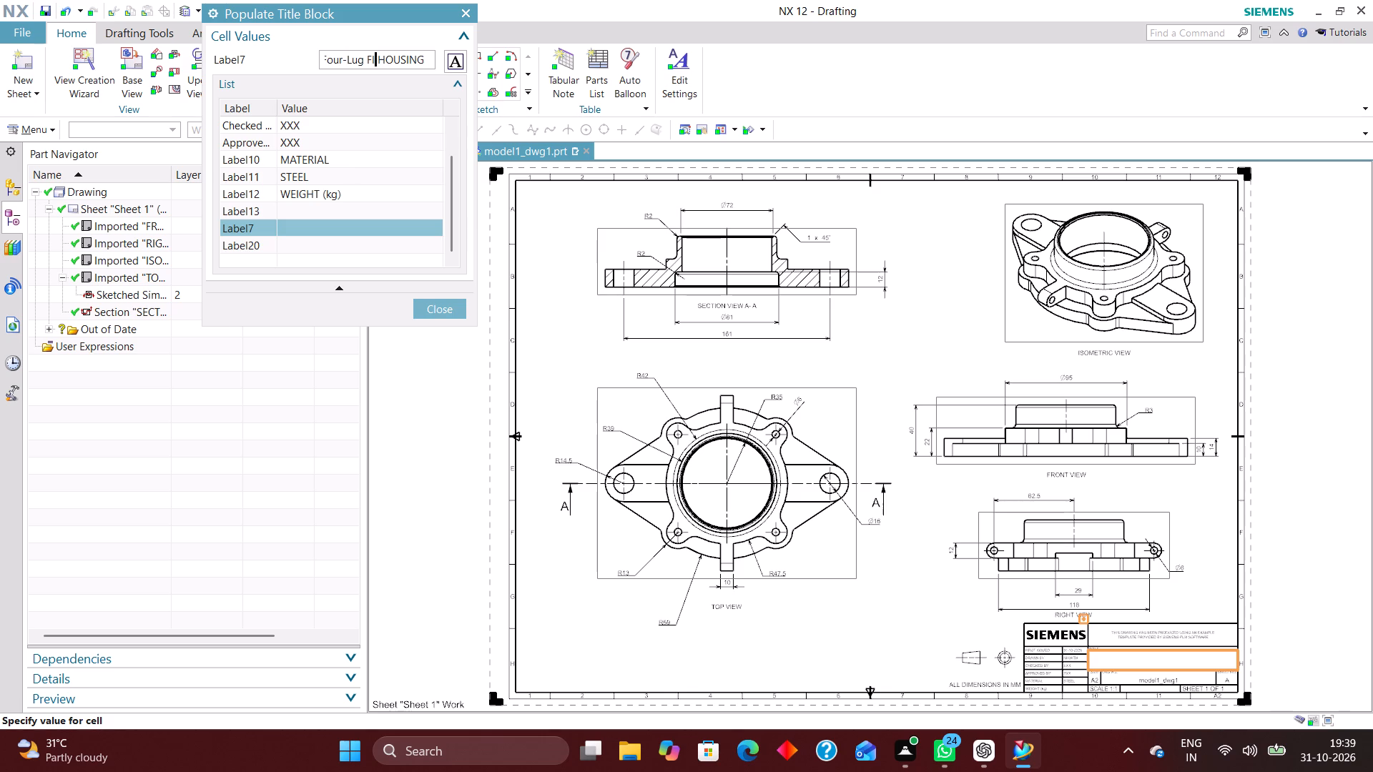
key(BackSpace)
text(LANGED)
Change the word Lug in the Label7 title text to capitals, LUG.
key(Left)
key(Left)
key(Left)
key(Left)
key(Left)
key(Left)
key(Left)
key(Left)
key(BackSpace)
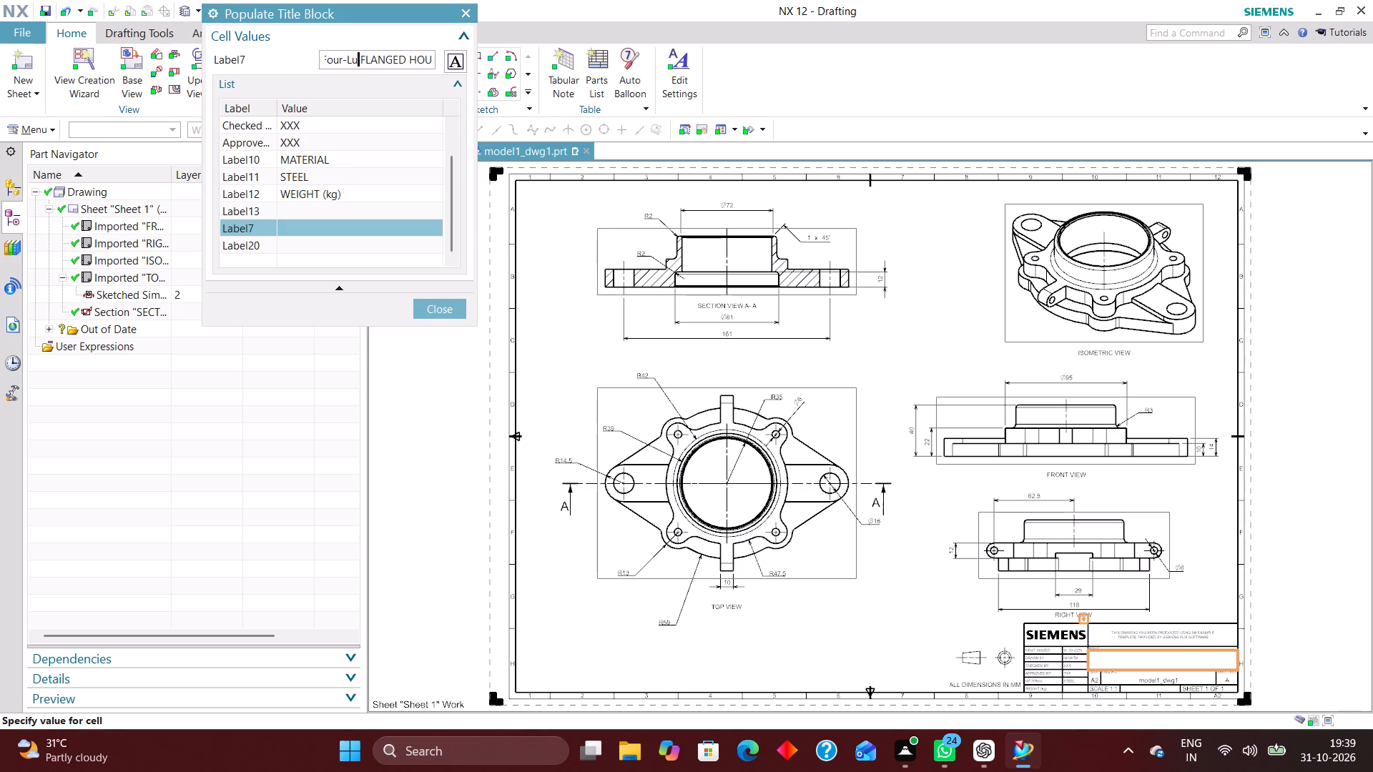
key(BackSpace)
text(UG)
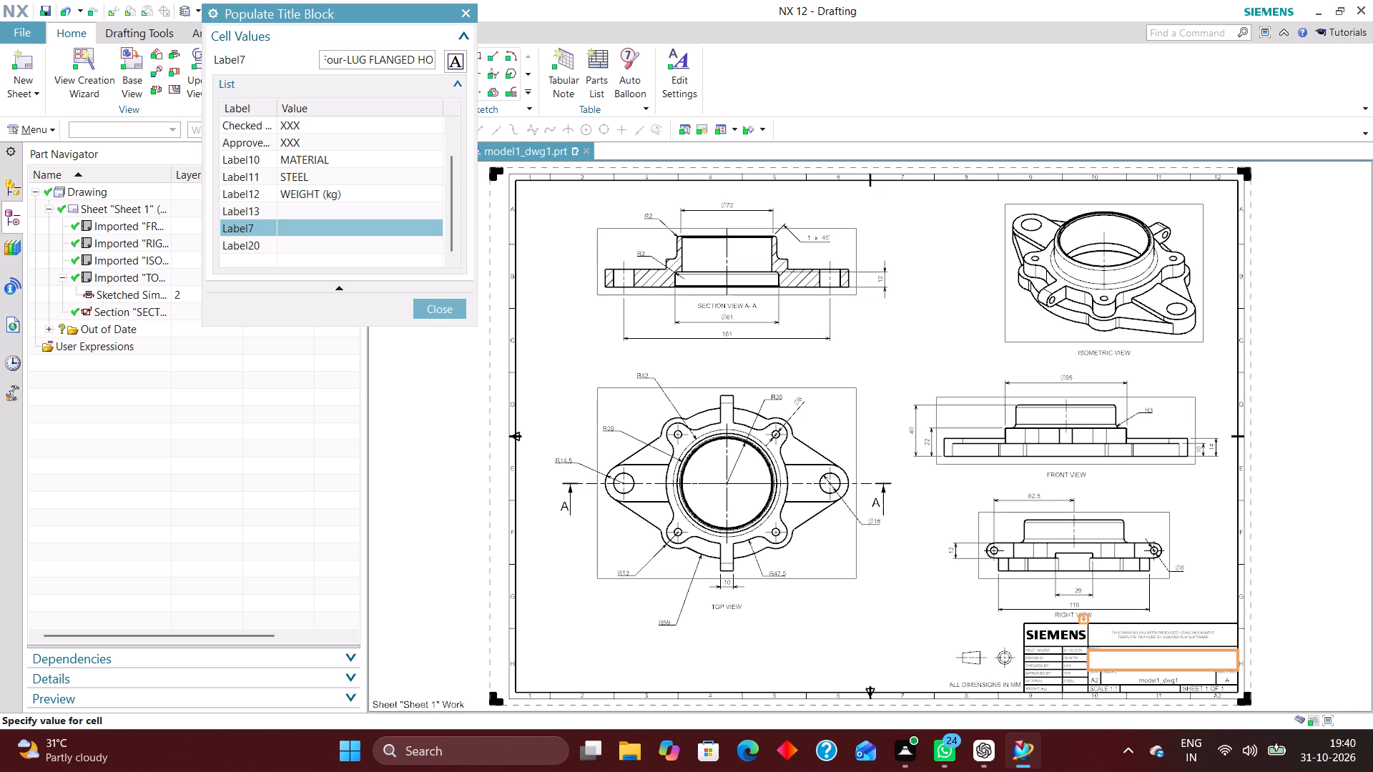
Capitalise the rest of the title's first word and apply FOUR-LUG FLANGED HOUSING as the Label7 value.
key(Left)
key(Left)
key(Left)
key(Left)
key(BackSpace)
key(BackSpace)
key(BackSpace)
text(OUR)
key(Left)
key(Left)
key(Left)
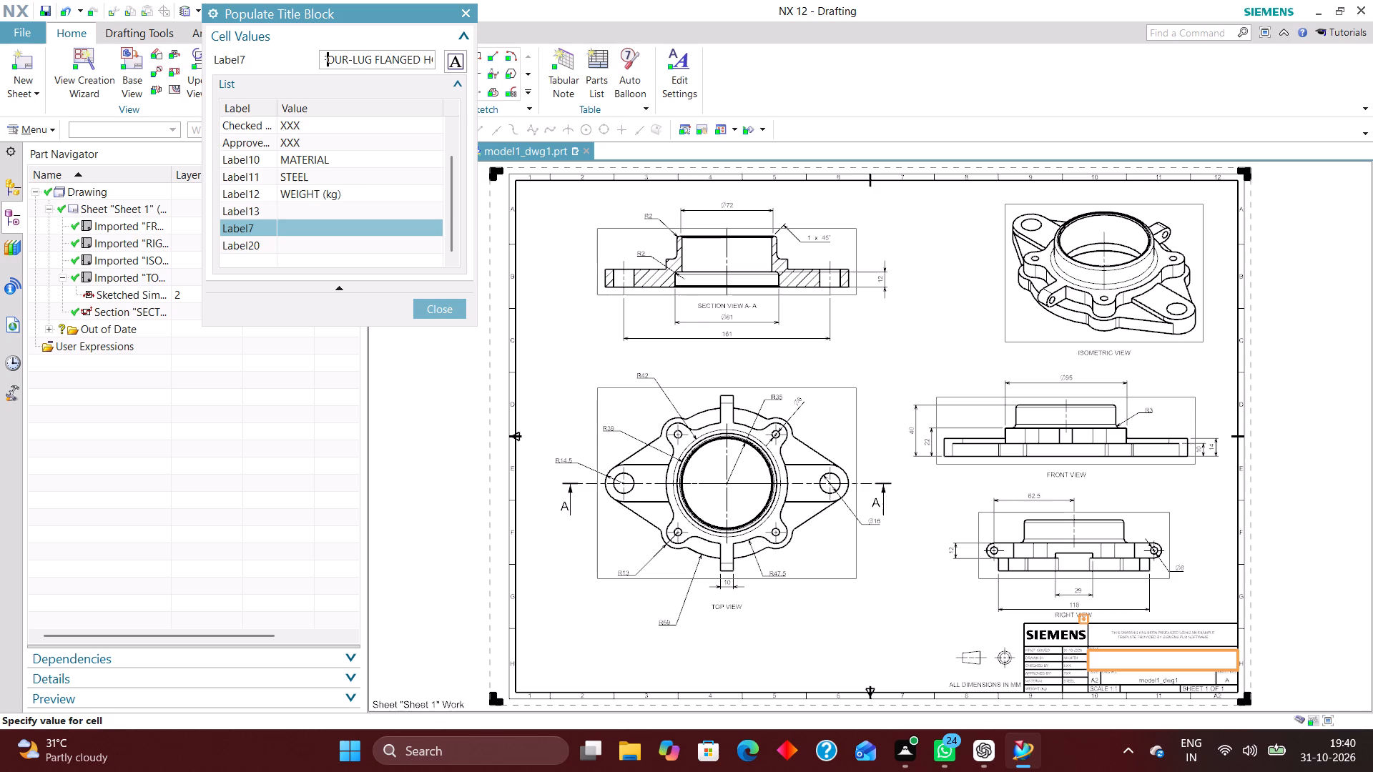
key(Left)
key(Left)
key(Left)
key(Return)
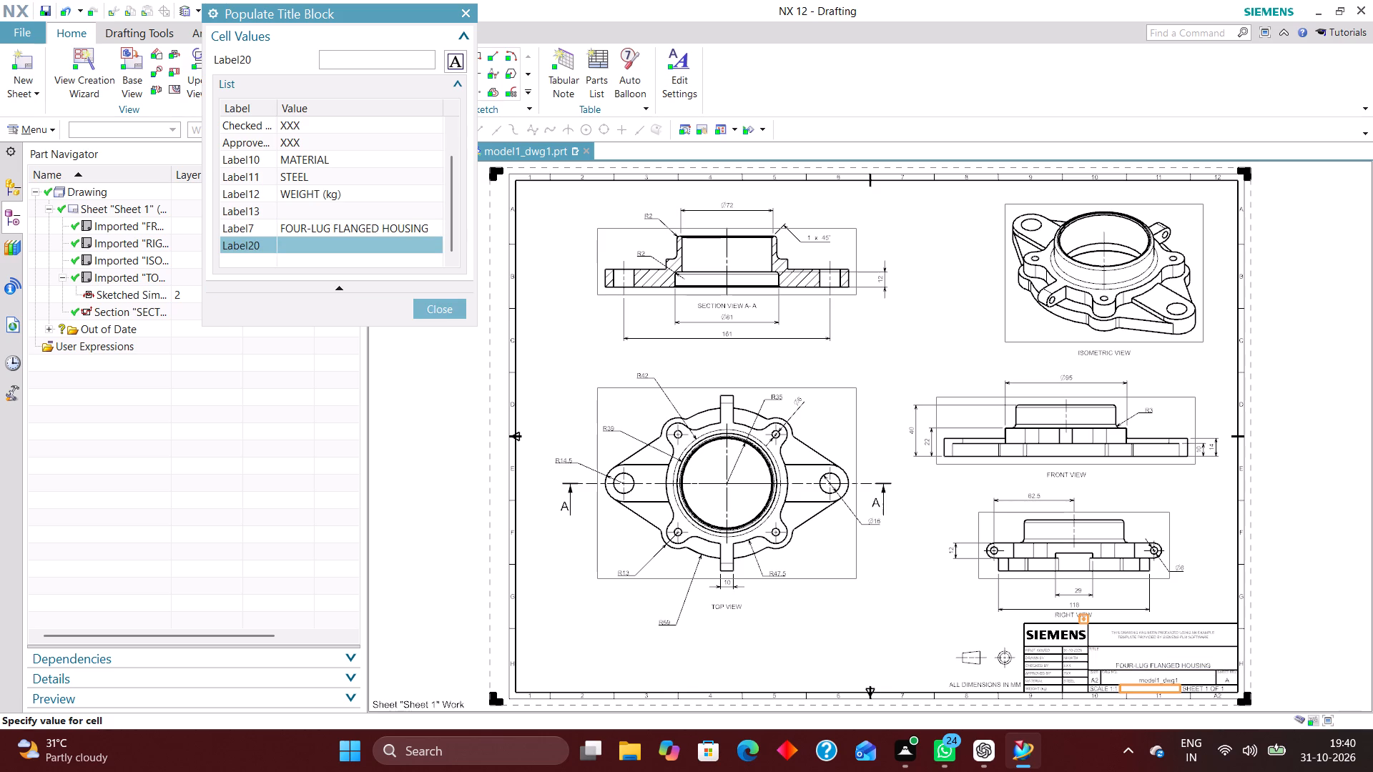
Enter XXX as the value of the Label20 cell and finish populating the title block.
text(XXX)
key(Return)
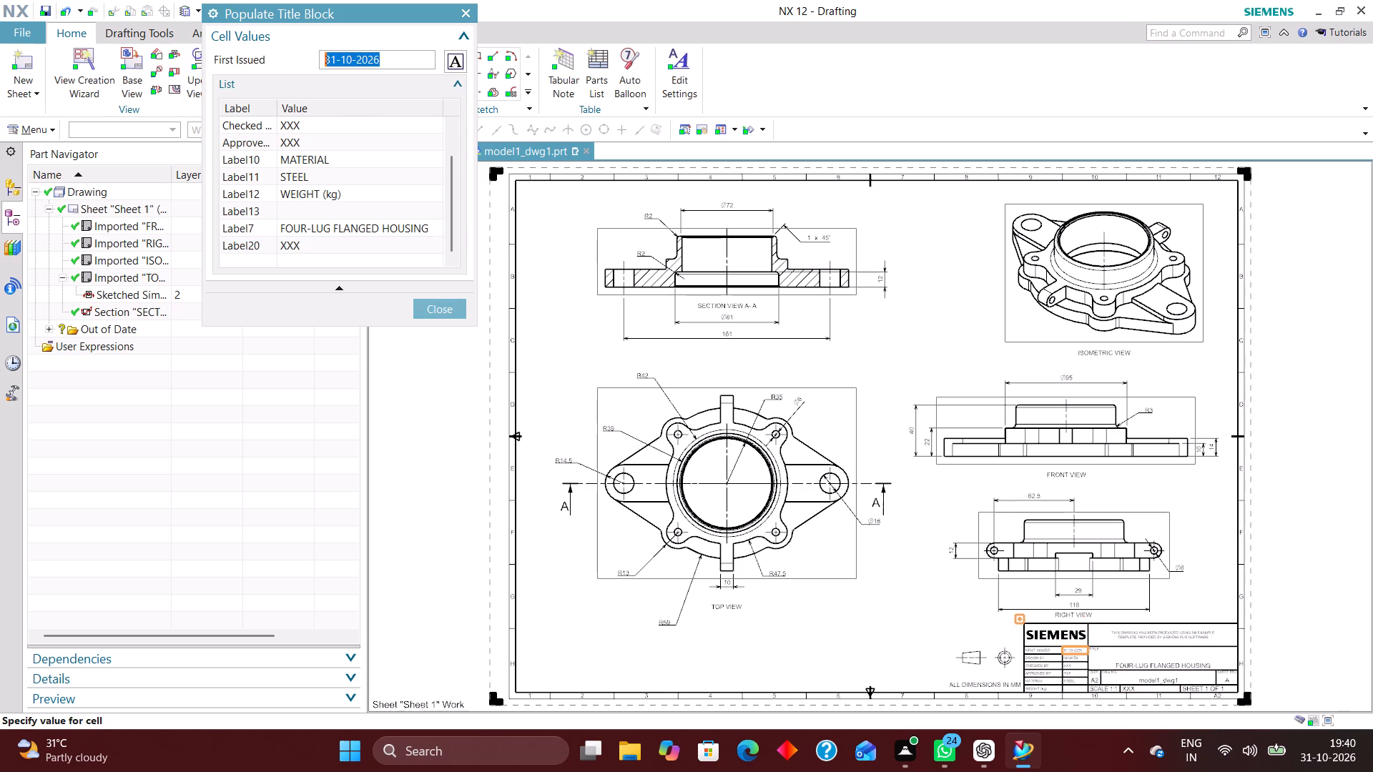
click(450, 304)
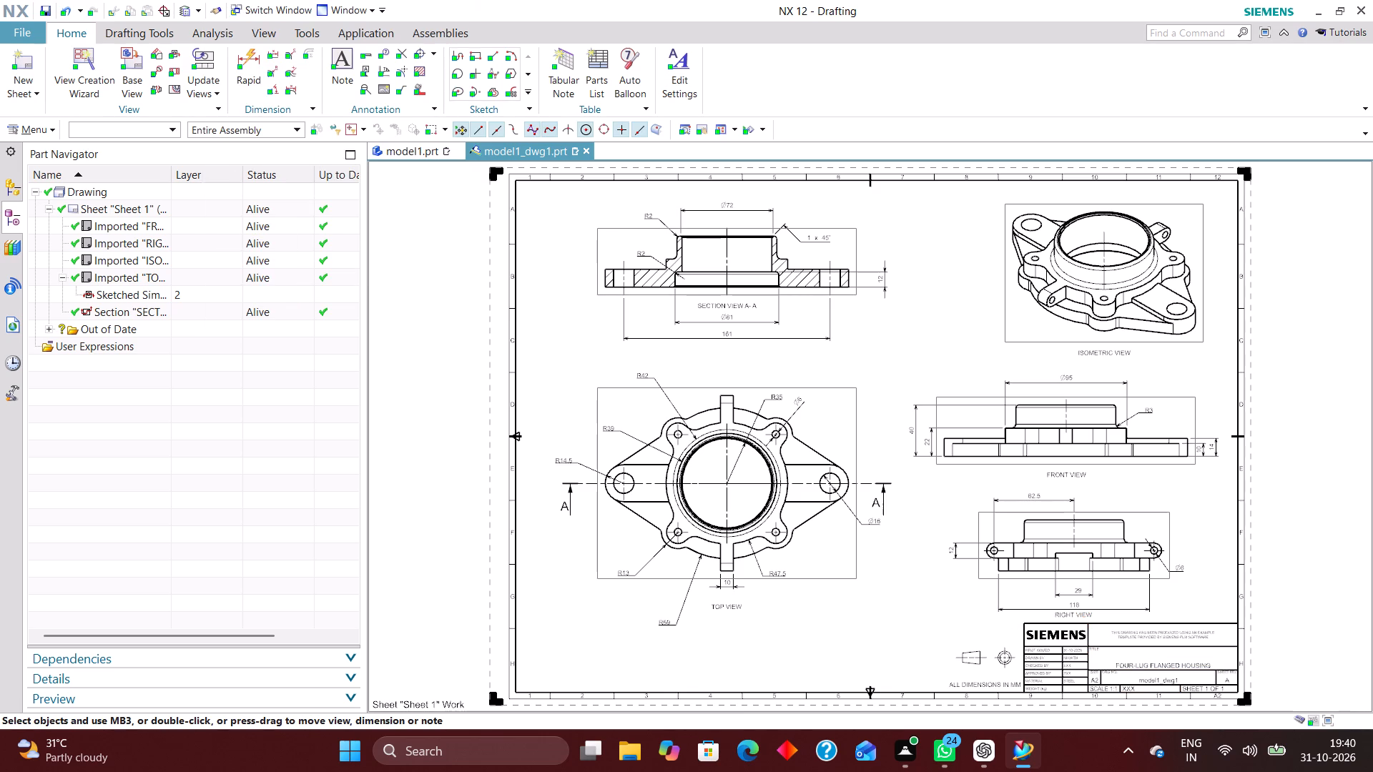
Examine the populated title block and the neighbouring views up close, ending with the whole sheet in view.
scroll(526, 360, down, 2)
scroll(554, 370, up, 2)
right_drag(561, 336, 502, 395)
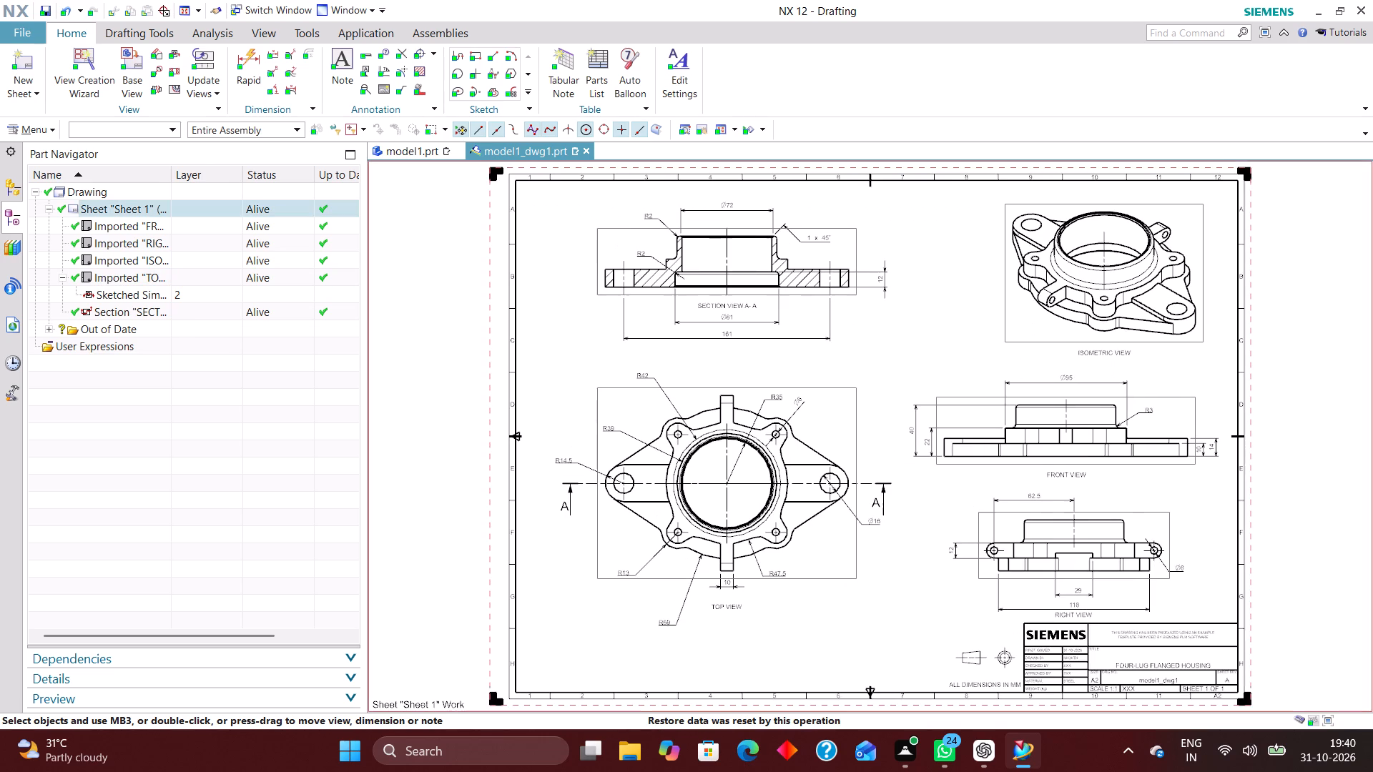
scroll(630, 454, down, 2)
scroll(857, 558, up, 4)
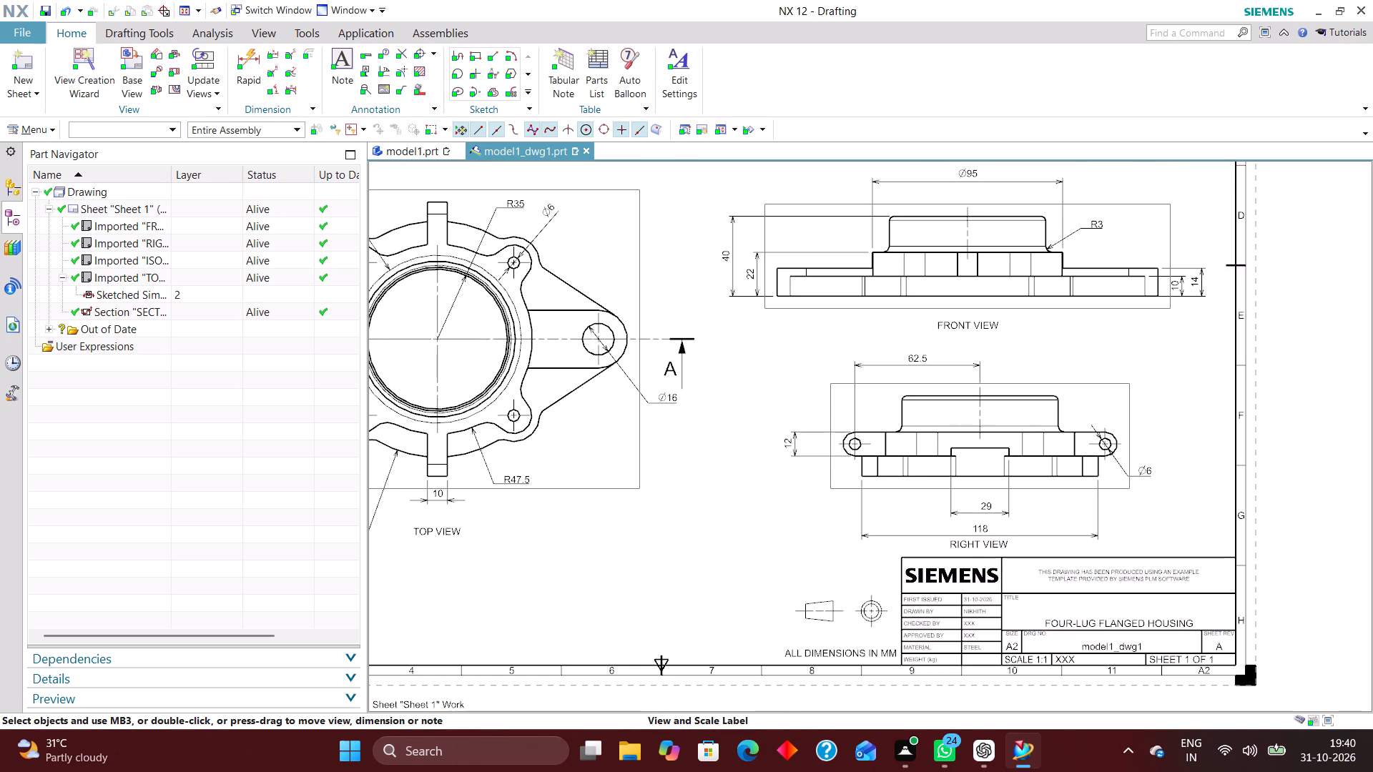
scroll(787, 525, down, 2)
right_drag(762, 465, 693, 528)
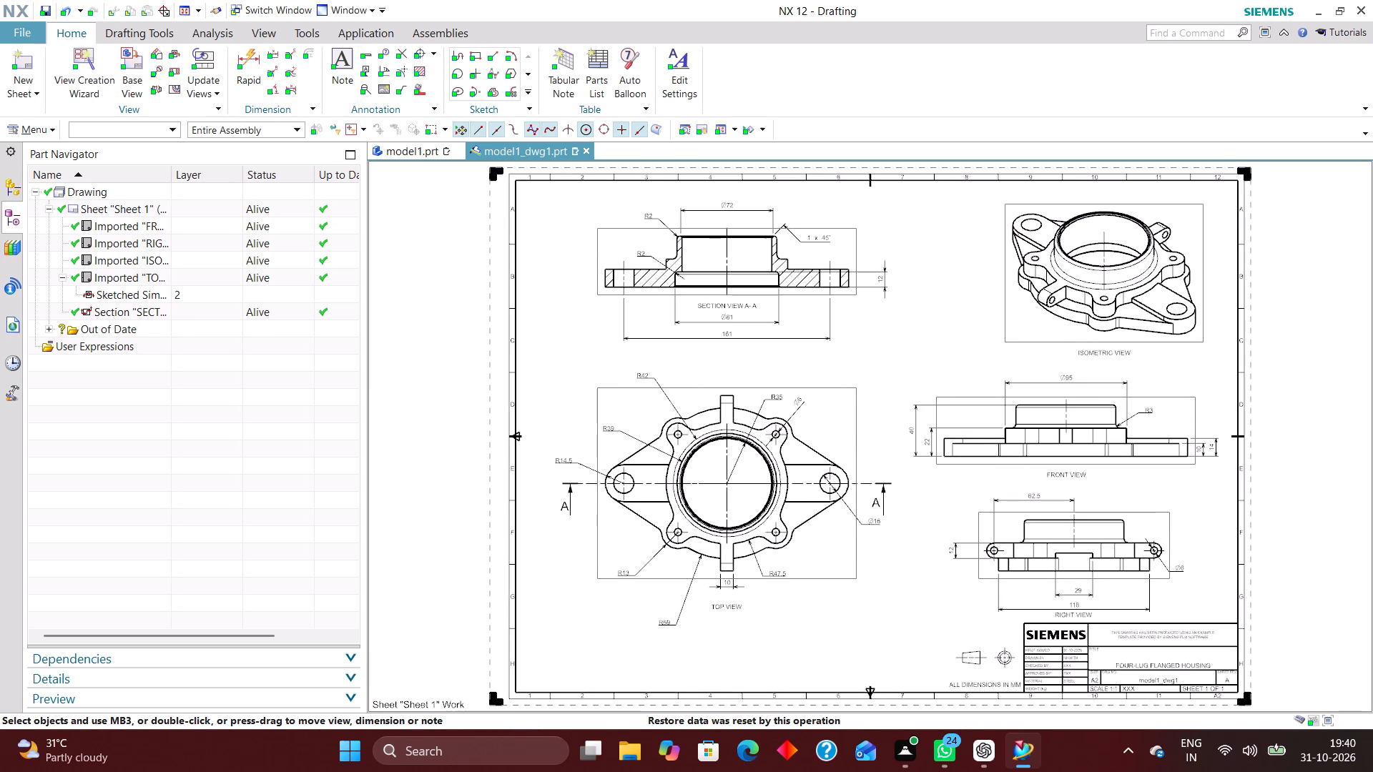
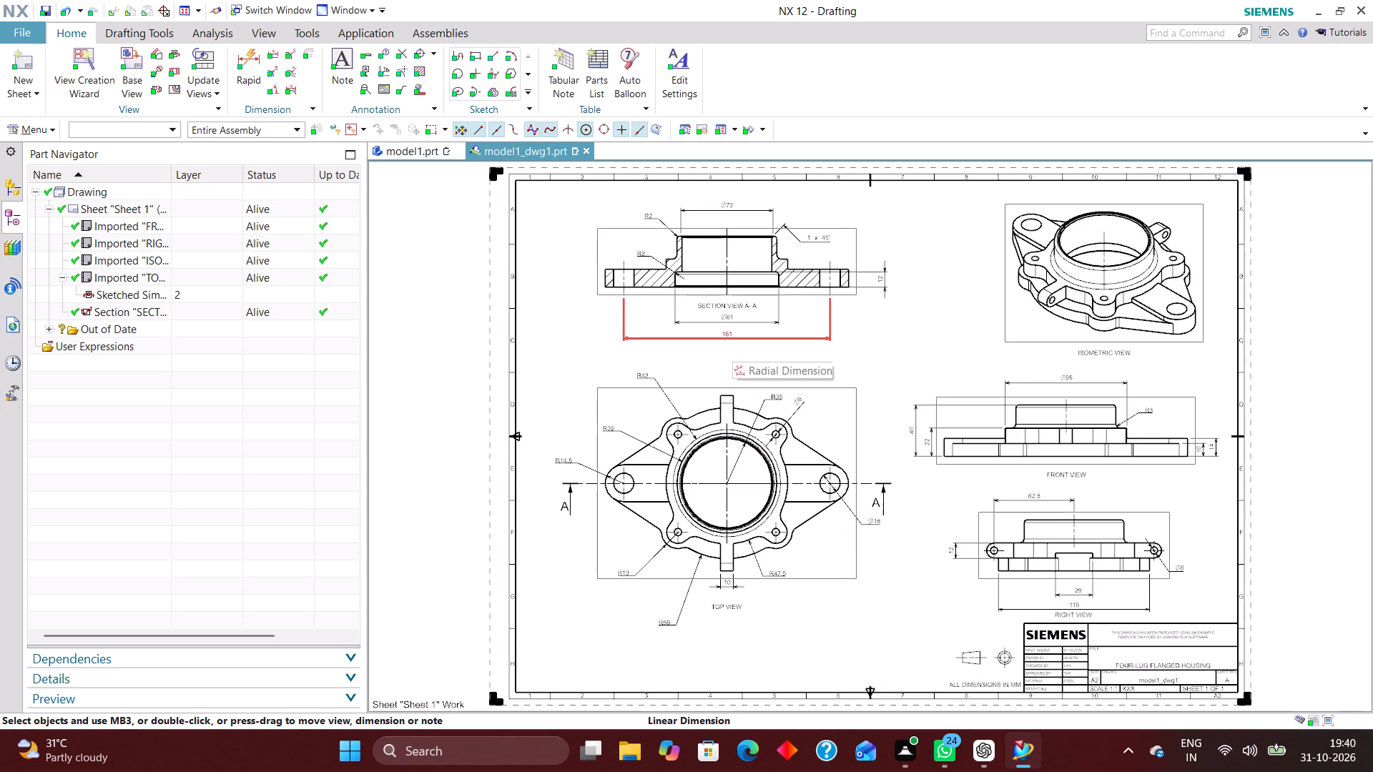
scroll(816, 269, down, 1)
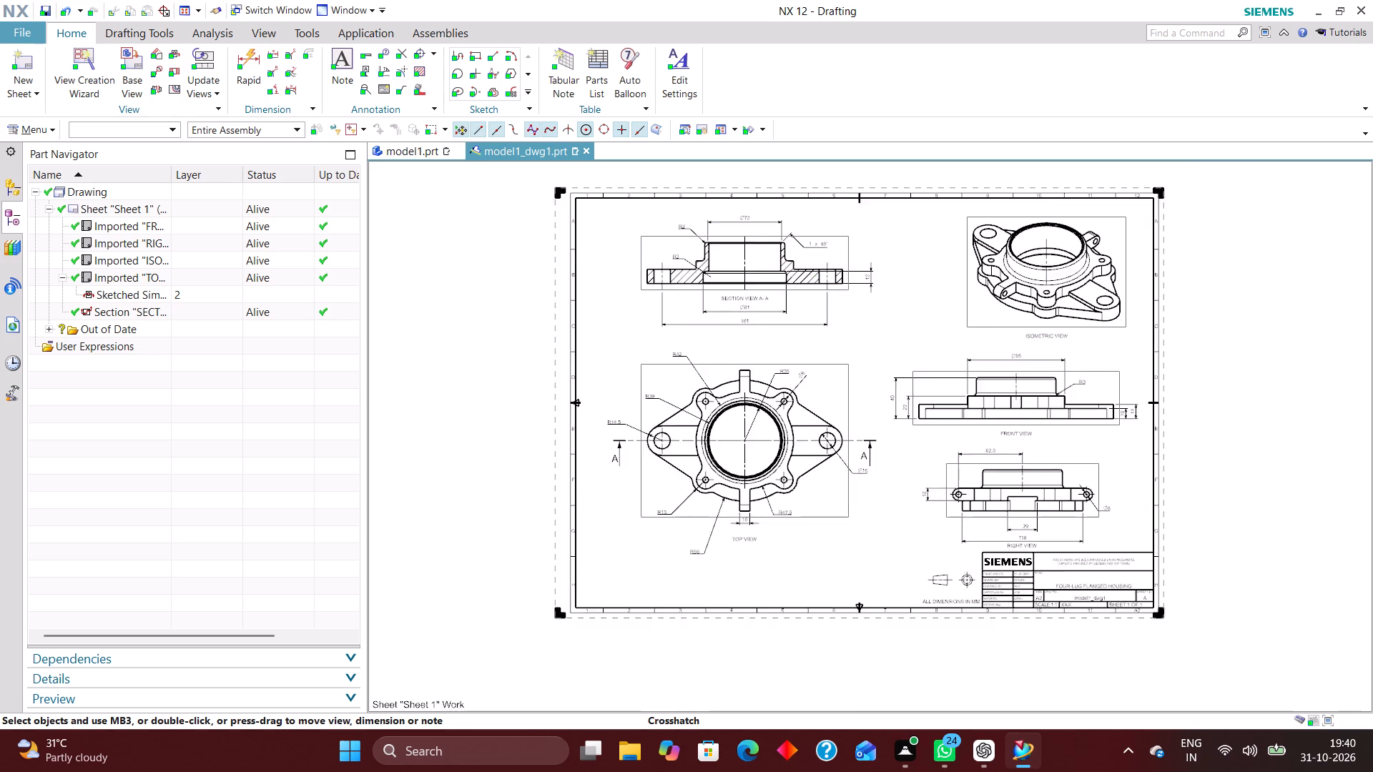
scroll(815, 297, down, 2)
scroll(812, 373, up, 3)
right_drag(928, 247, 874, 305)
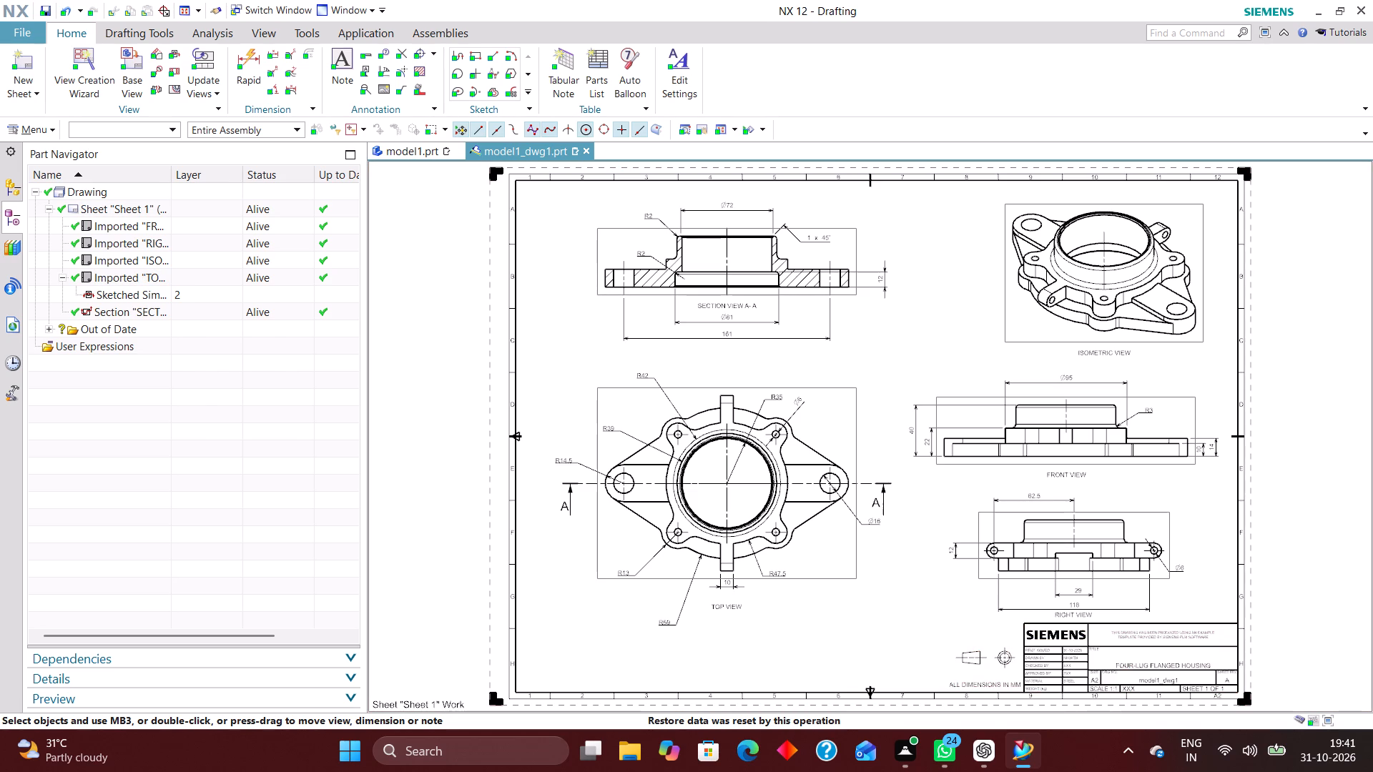
Use Layer Visible in View to make all layers invisible in the ISOMETRIC VIEW.
click(36, 127)
click(68, 221)
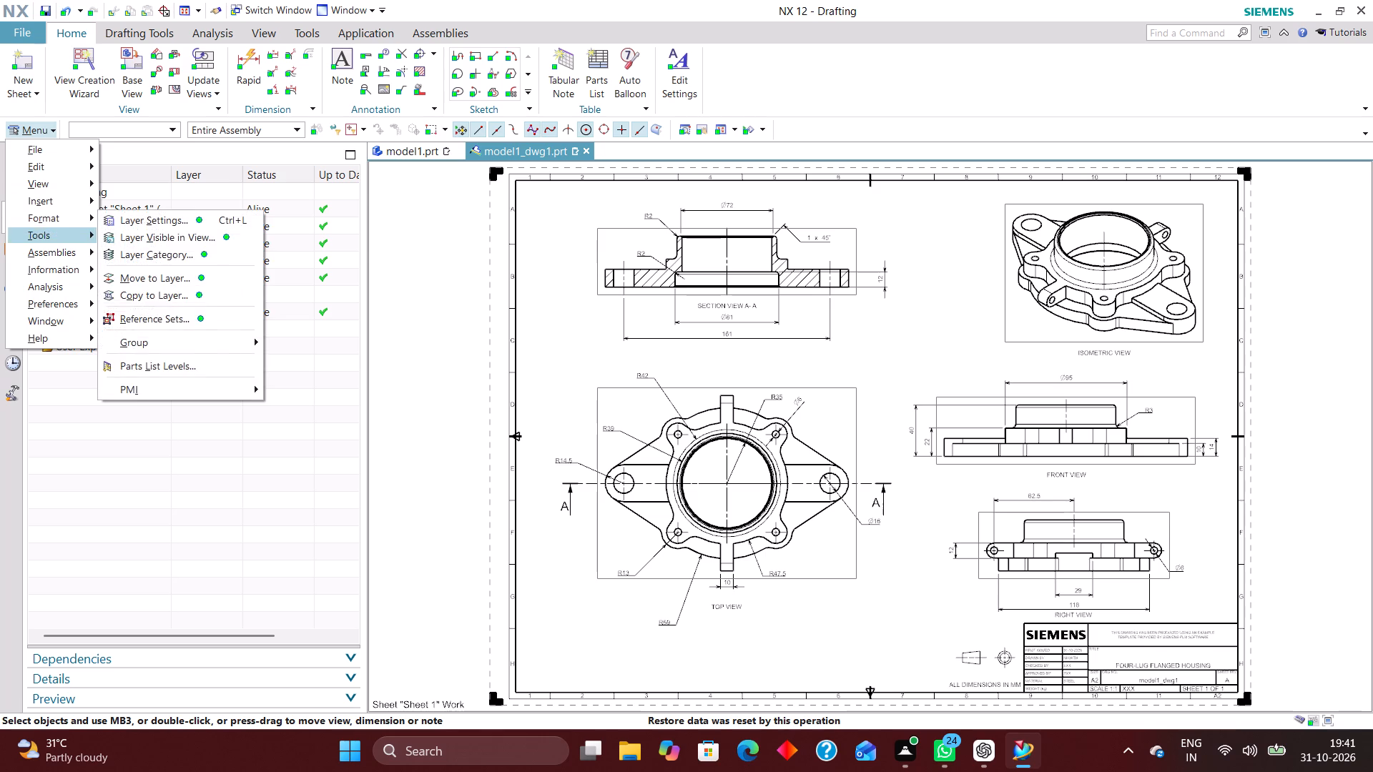
click(147, 233)
click(260, 52)
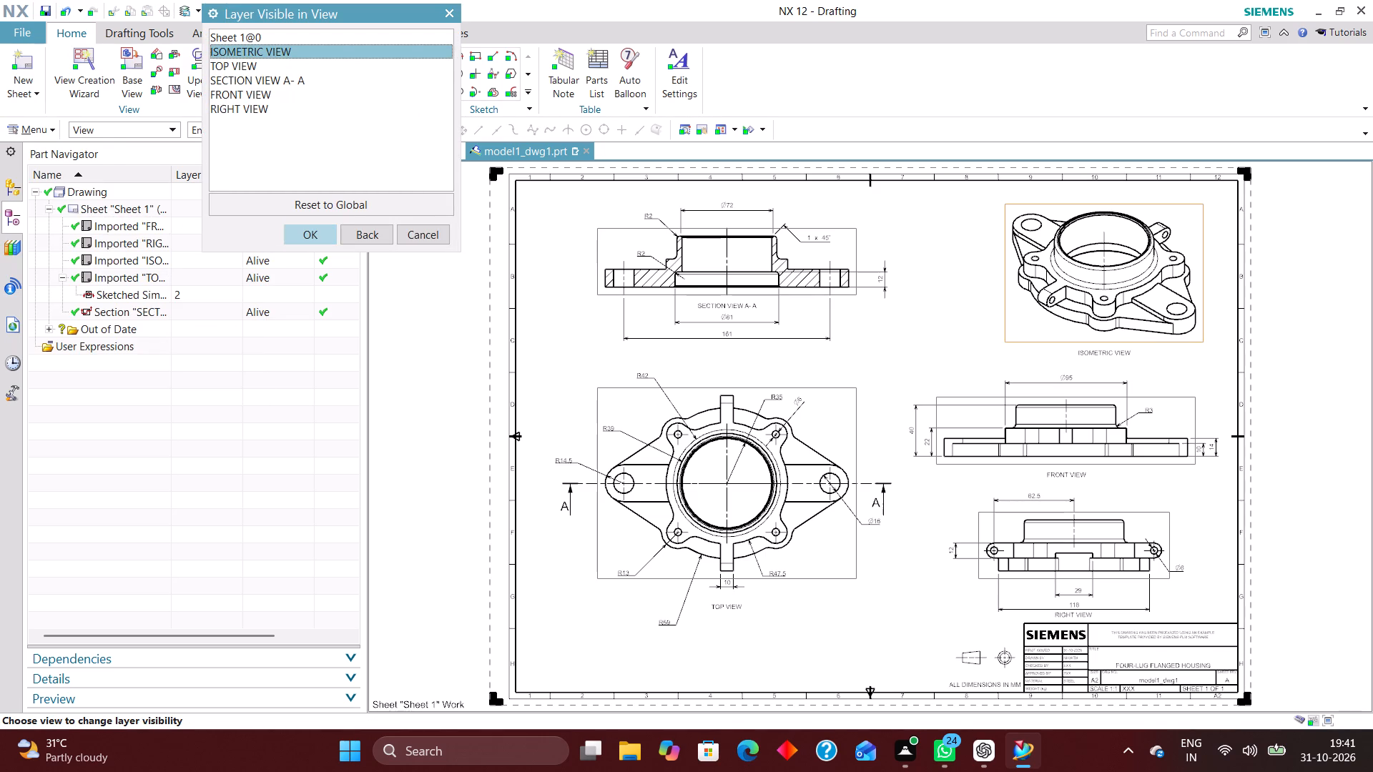
click(305, 234)
click(220, 120)
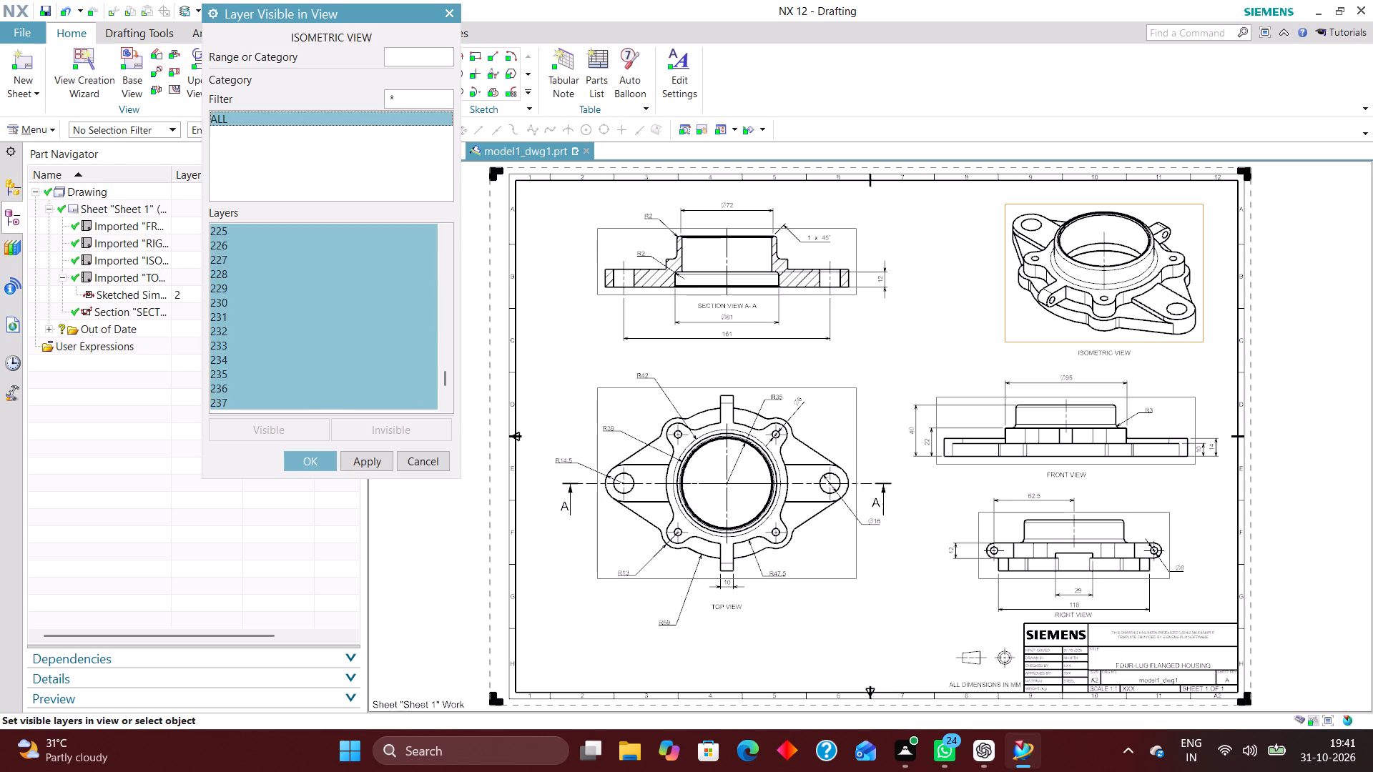
click(402, 428)
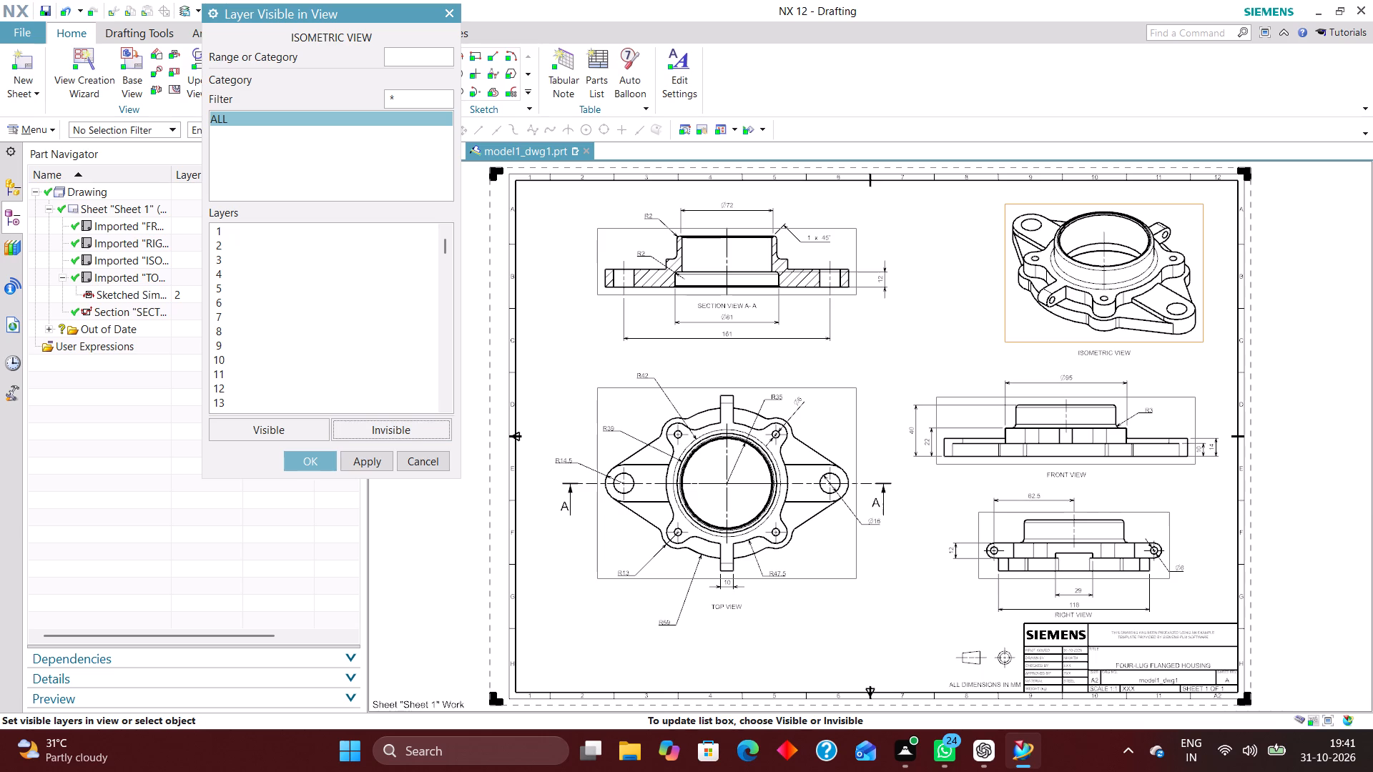
Make layers 2, 223, 224, 225, 226 and 256 visible in the ISOMETRIC VIEW and accept the settings.
key(2)
click(415, 48)
click(400, 56)
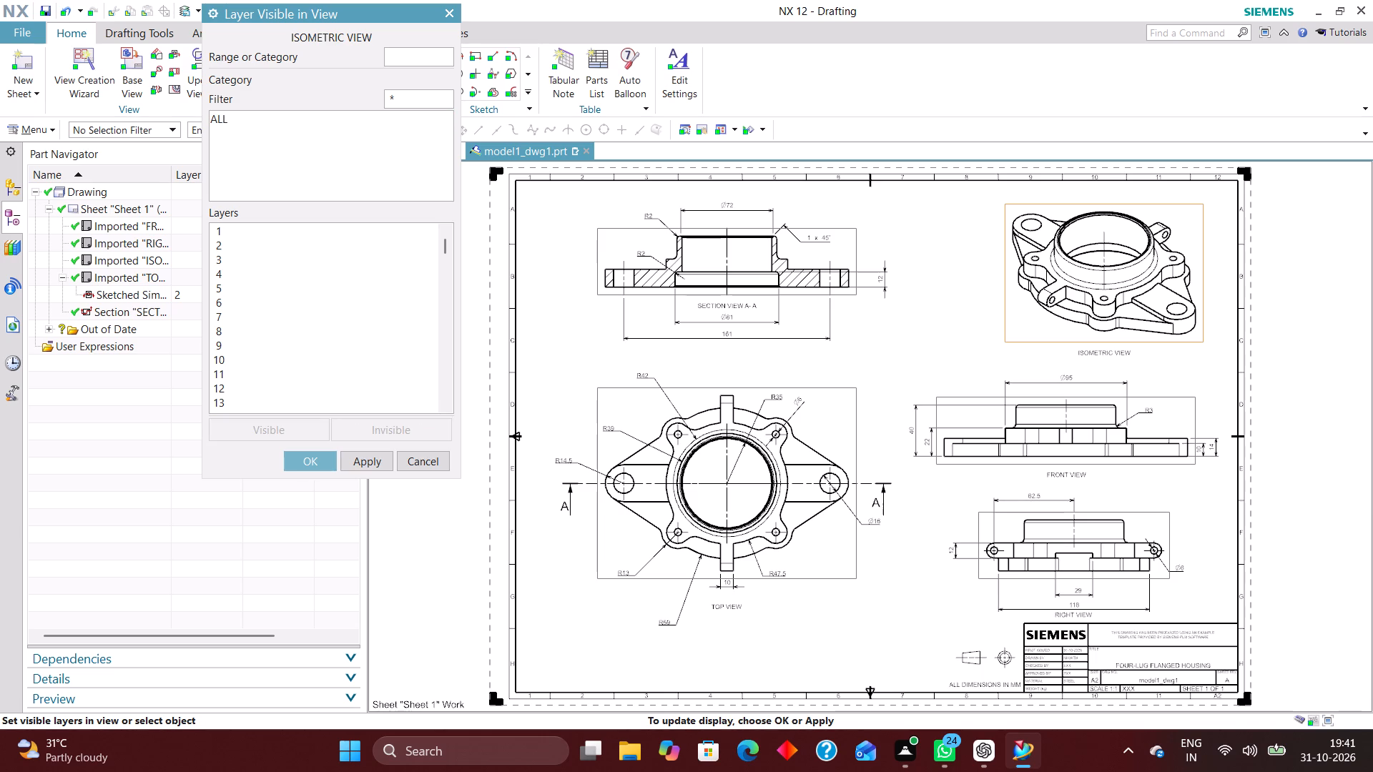
key(2)
key(Return)
text(223)
key(Return)
text(224)
key(Return)
text(225)
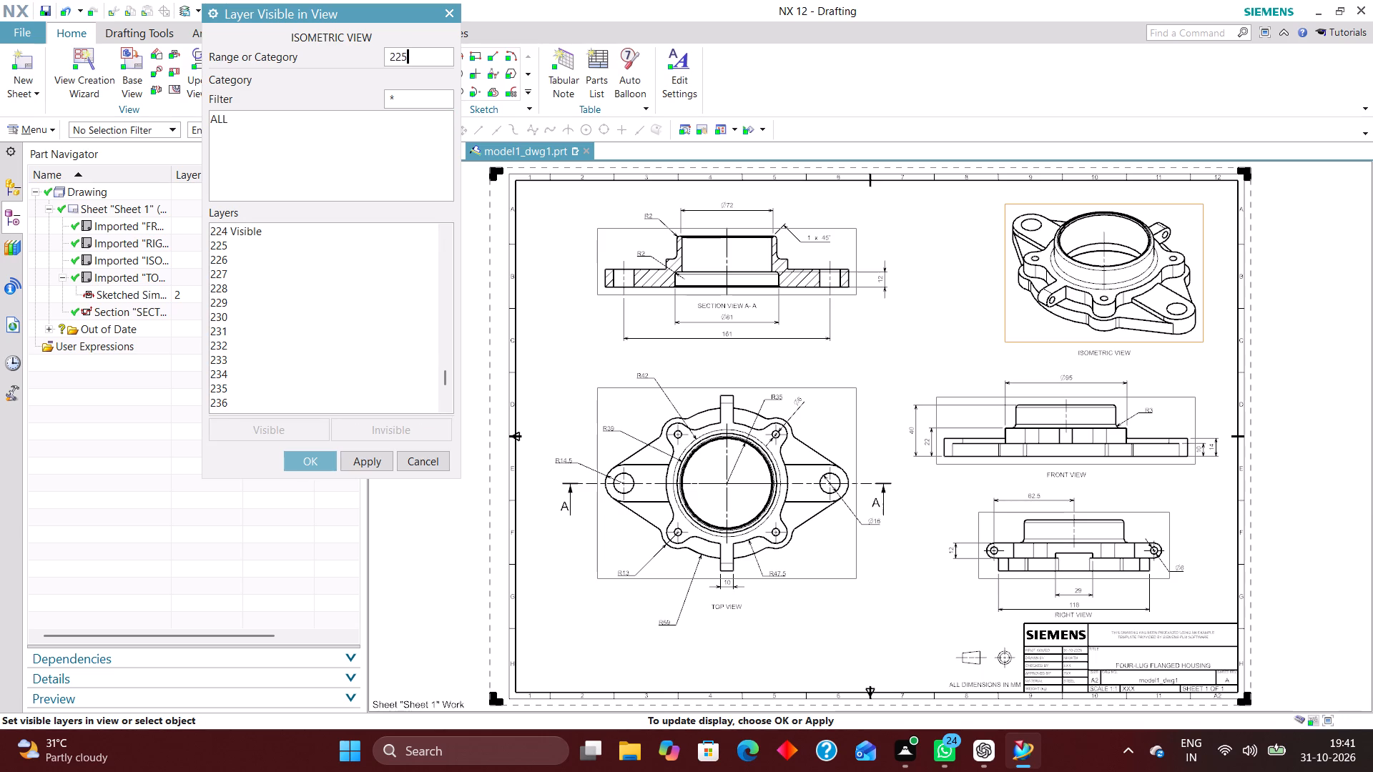
key(Return)
text(226)
key(Return)
text(256)
key(Return)
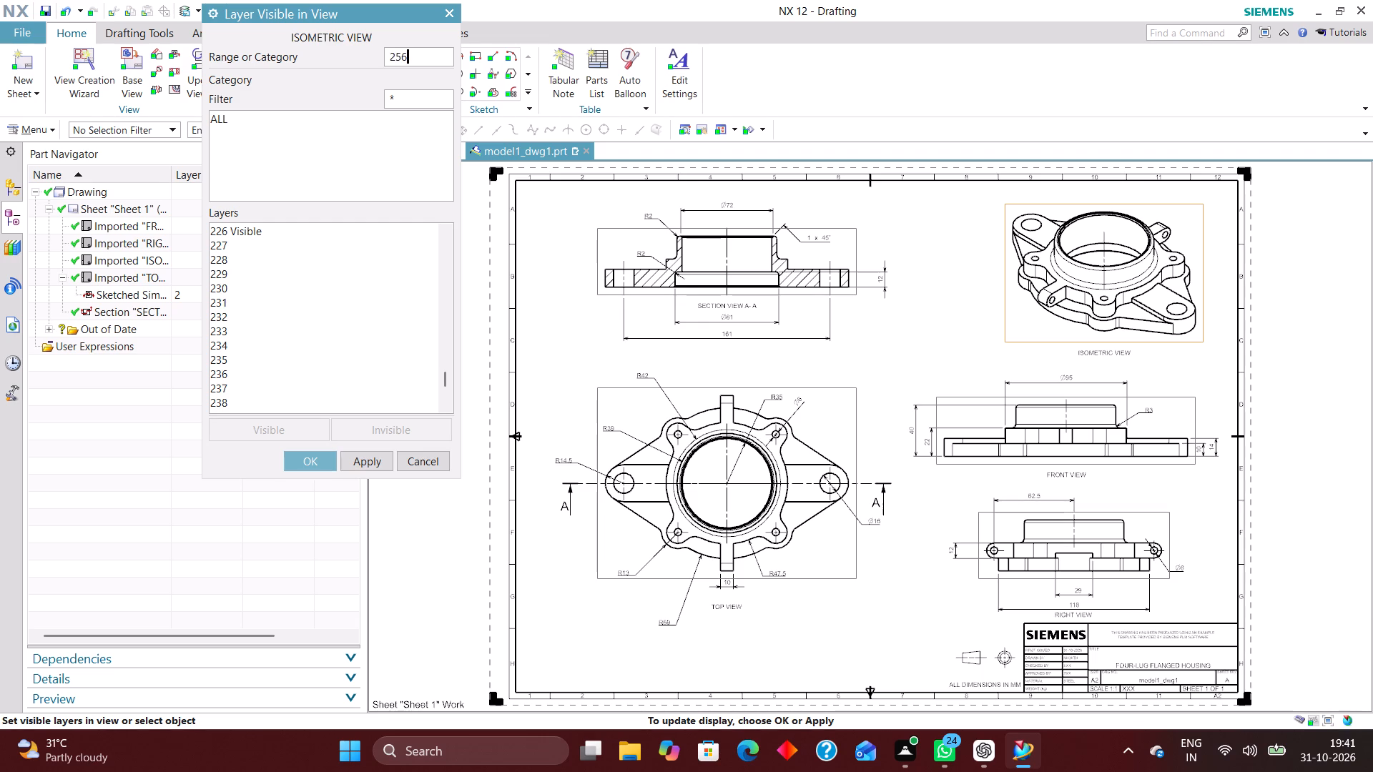
click(323, 452)
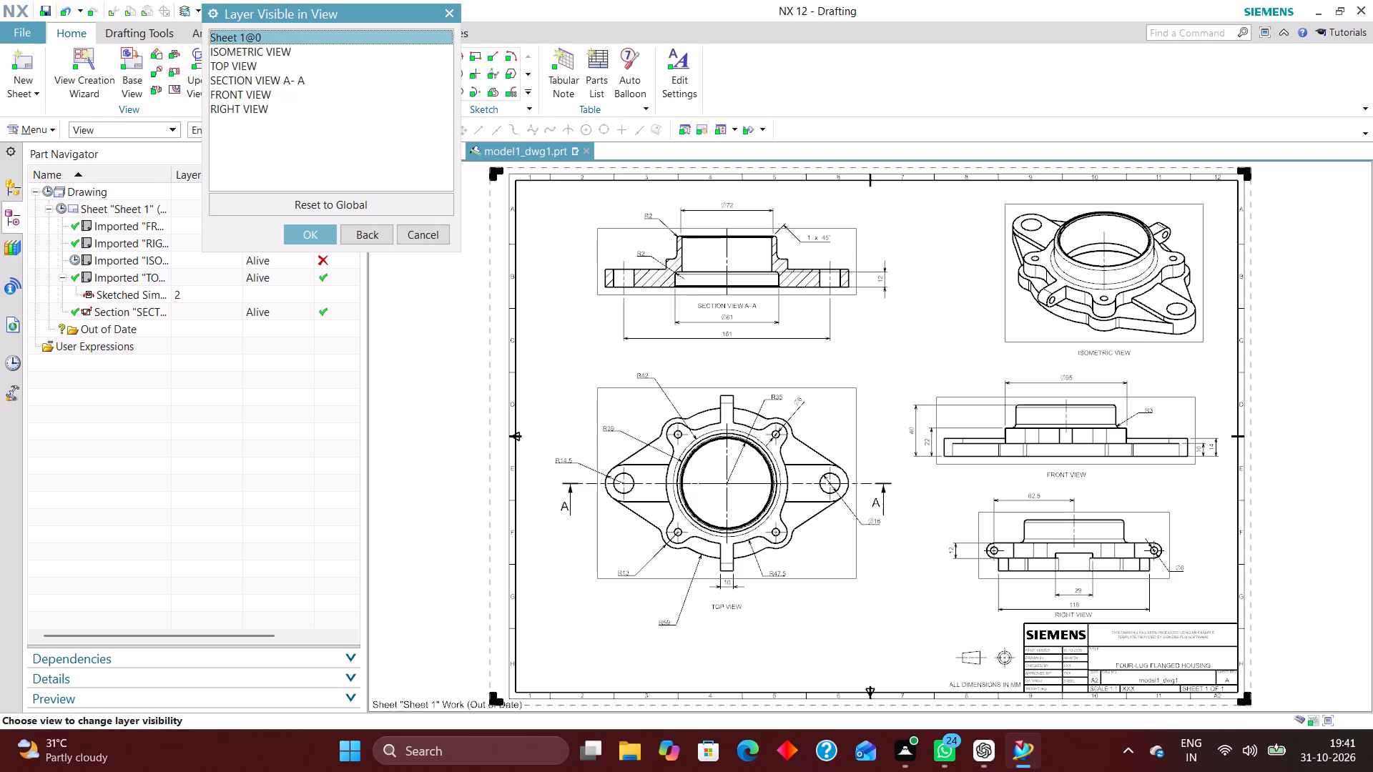
Choose the TOP VIEW for layer visibility and make all of its layers invisible.
click(256, 62)
click(310, 237)
click(224, 119)
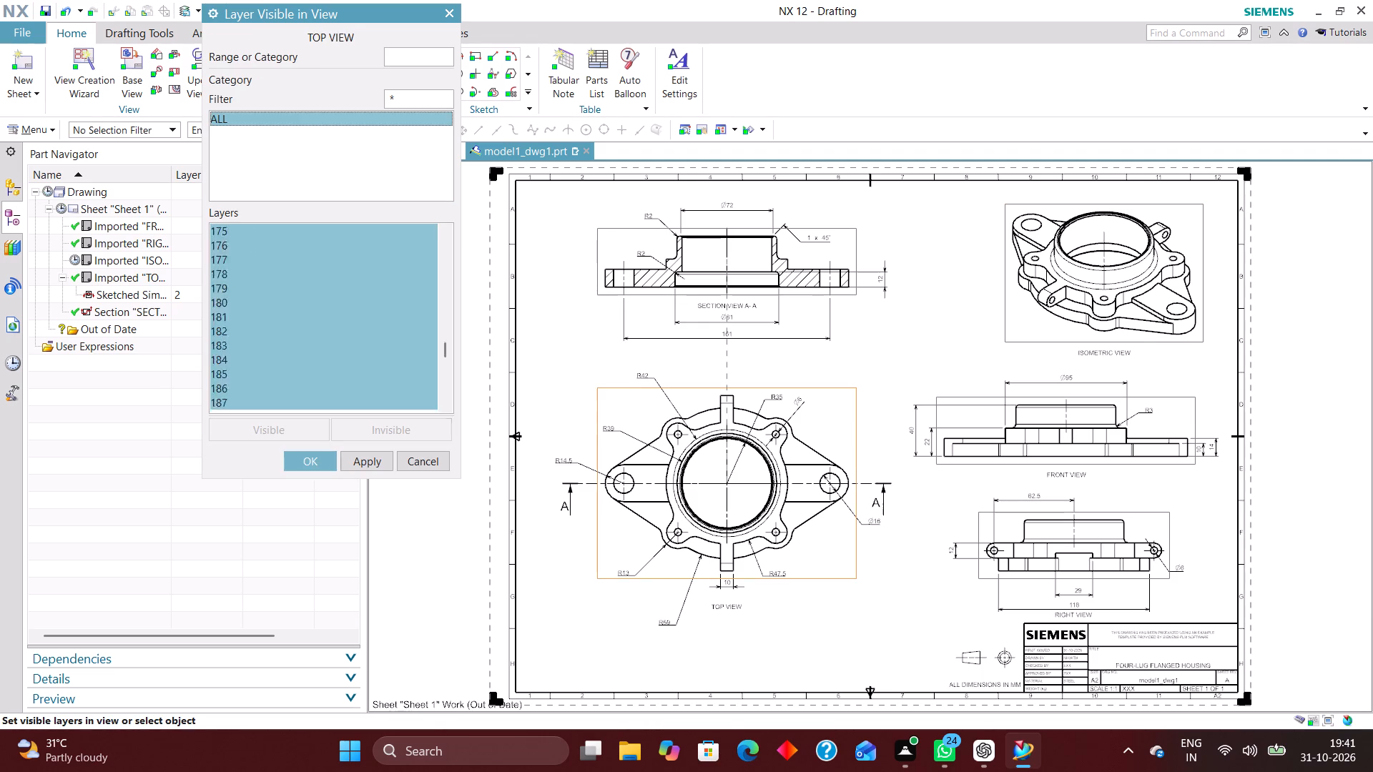
click(407, 425)
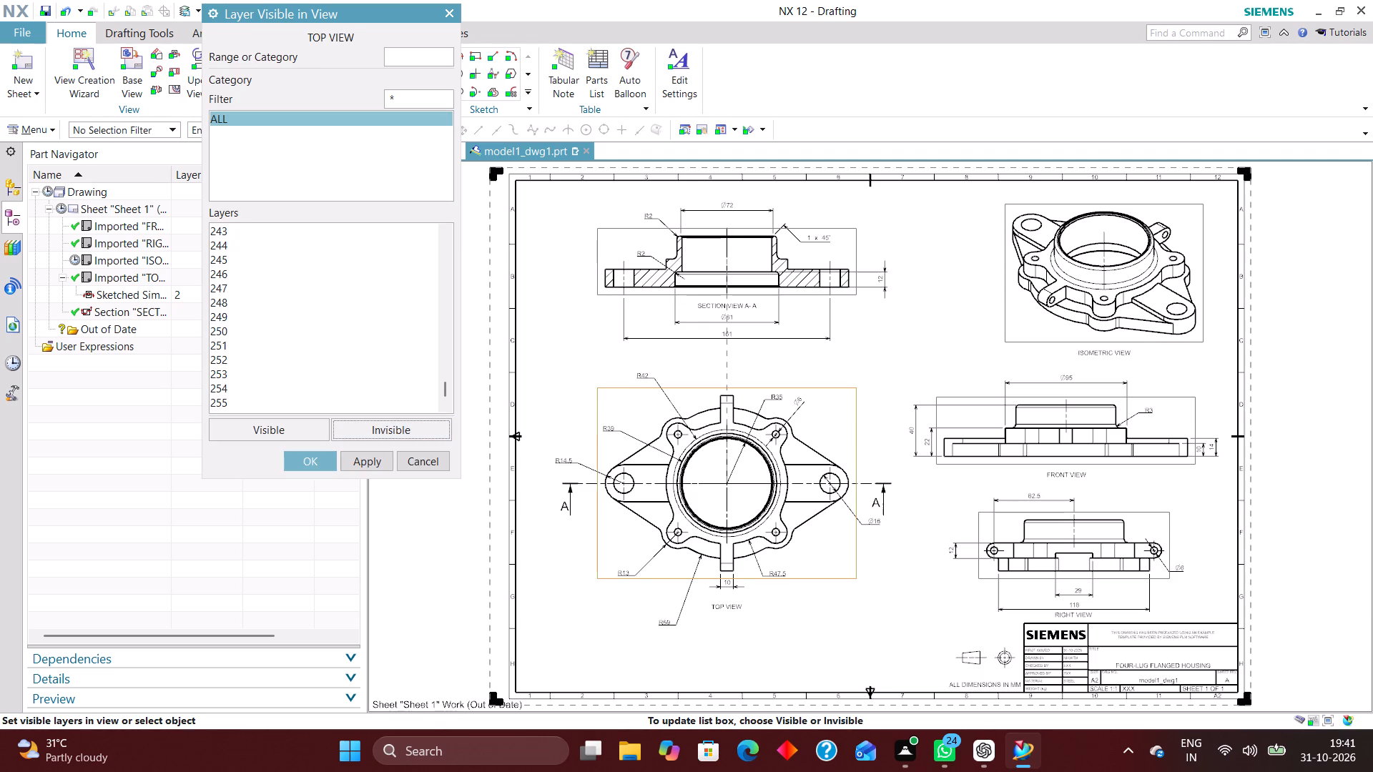
Make layers 2, 223, 224, 225, 226 and 256 visible in the TOP VIEW and accept the settings.
click(418, 60)
key(2)
key(Return)
text(223)
key(Return)
text(224)
key(Return)
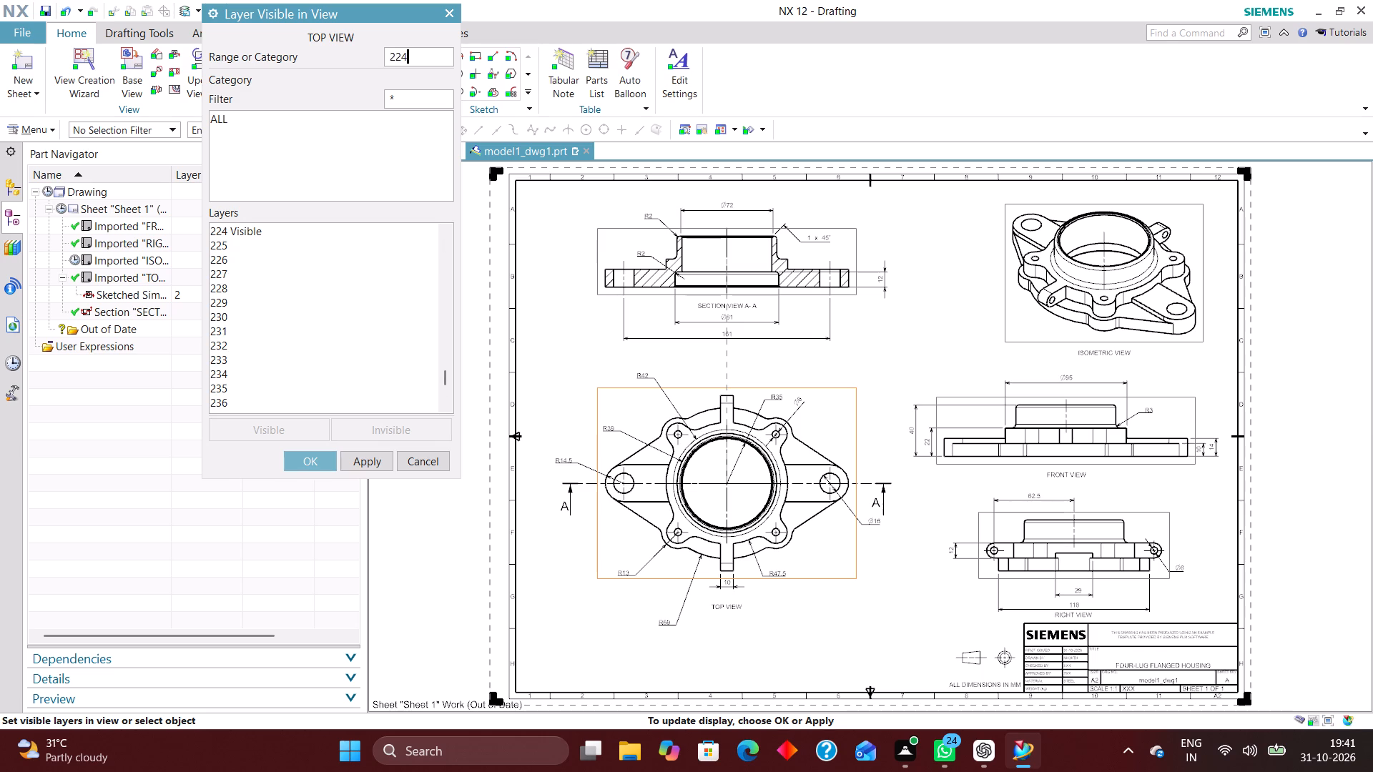
text(225)
key(Return)
text(226)
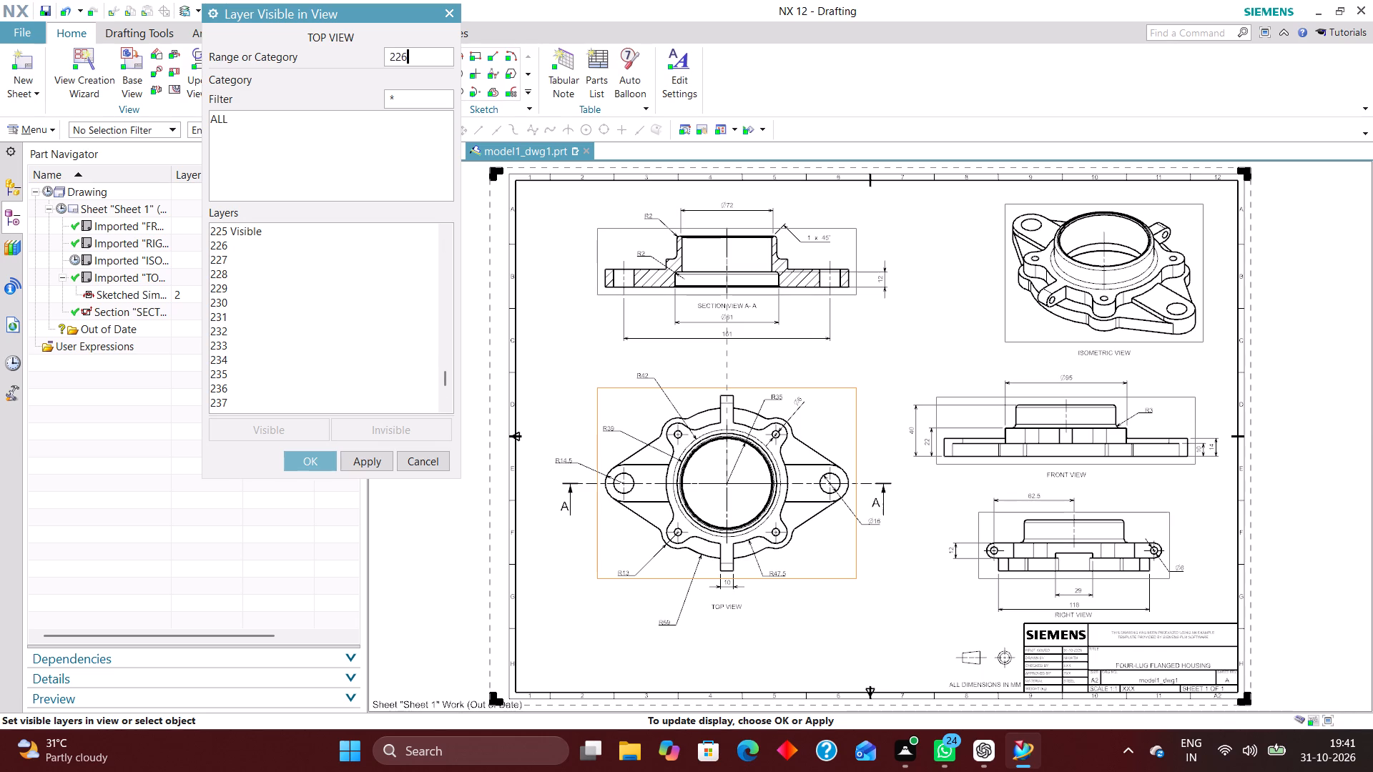
key(Return)
text(256)
key(Return)
click(325, 461)
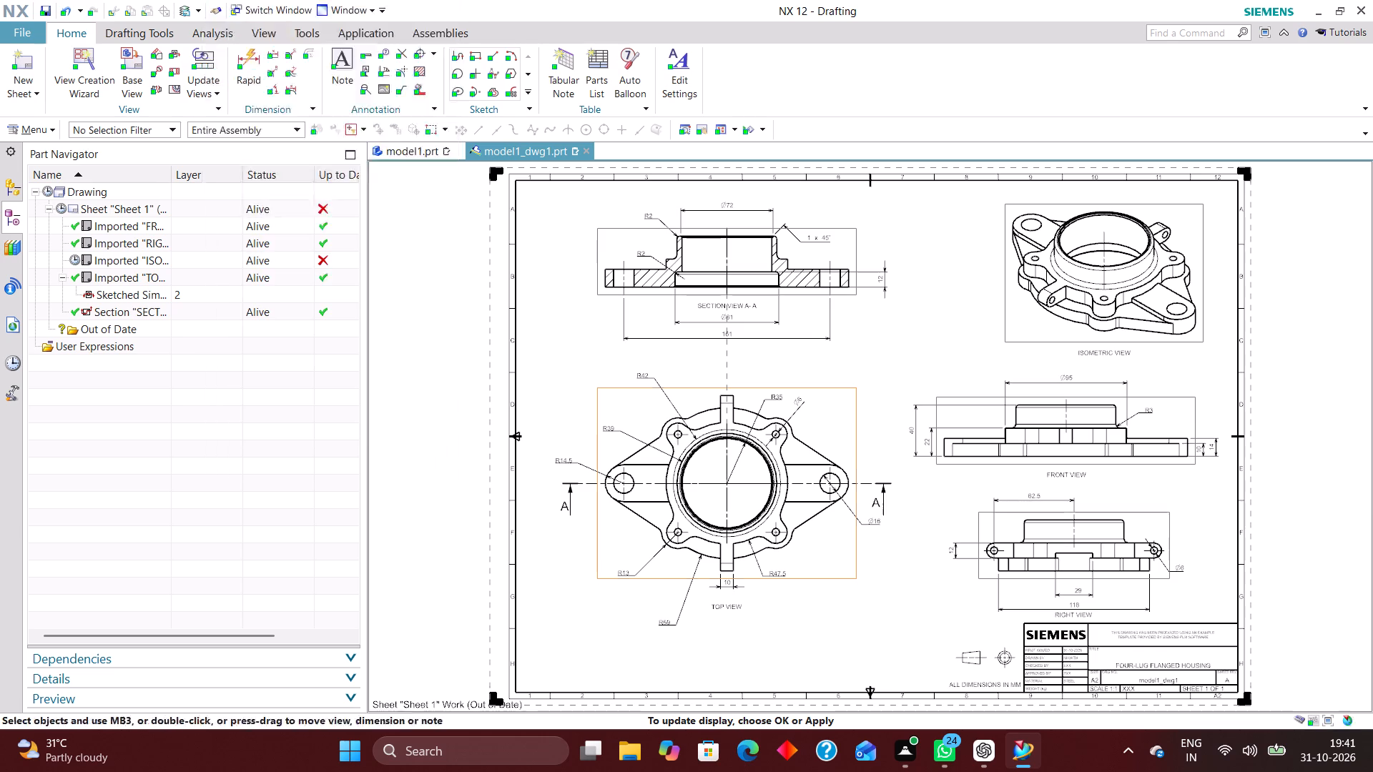
Choose SECTION VIEW A-A for layer visibility and make all of its layers invisible.
click(271, 81)
click(306, 239)
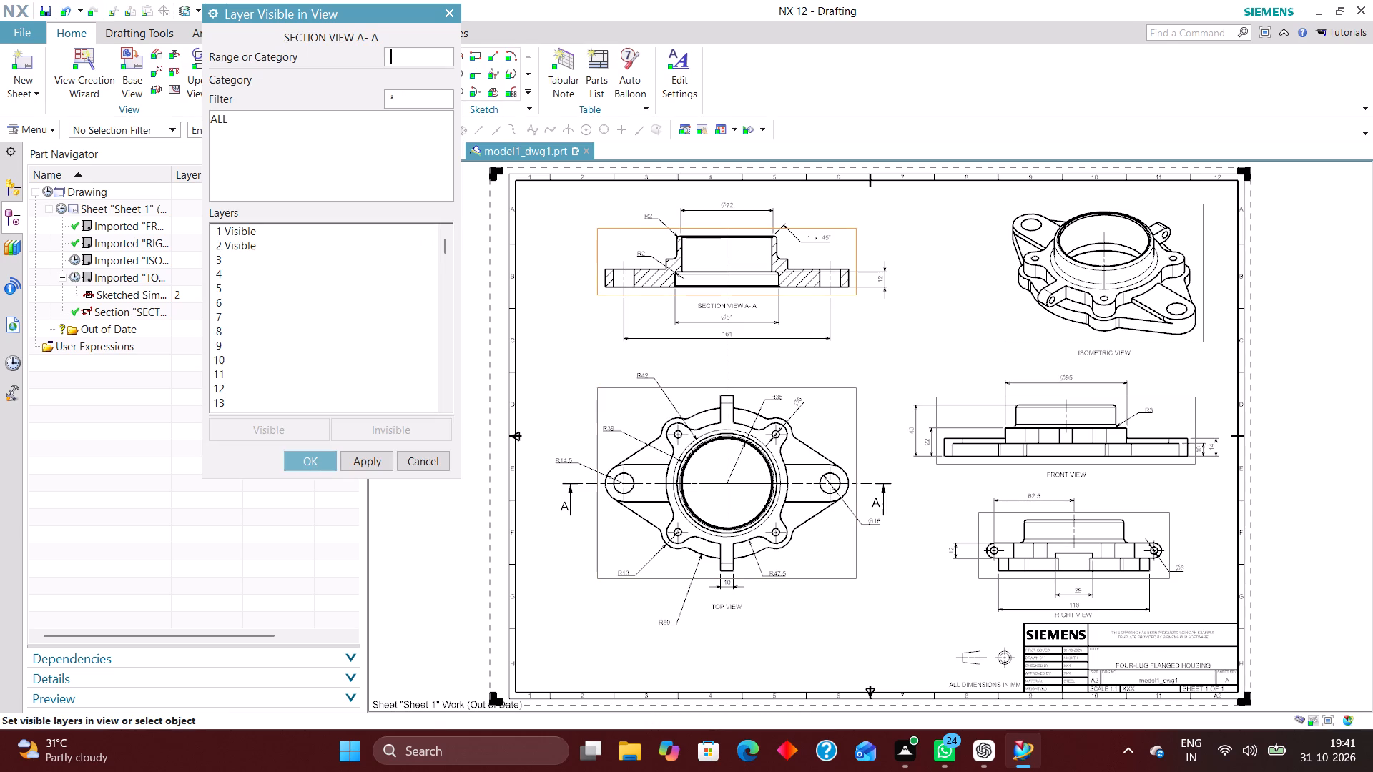
click(222, 121)
click(390, 421)
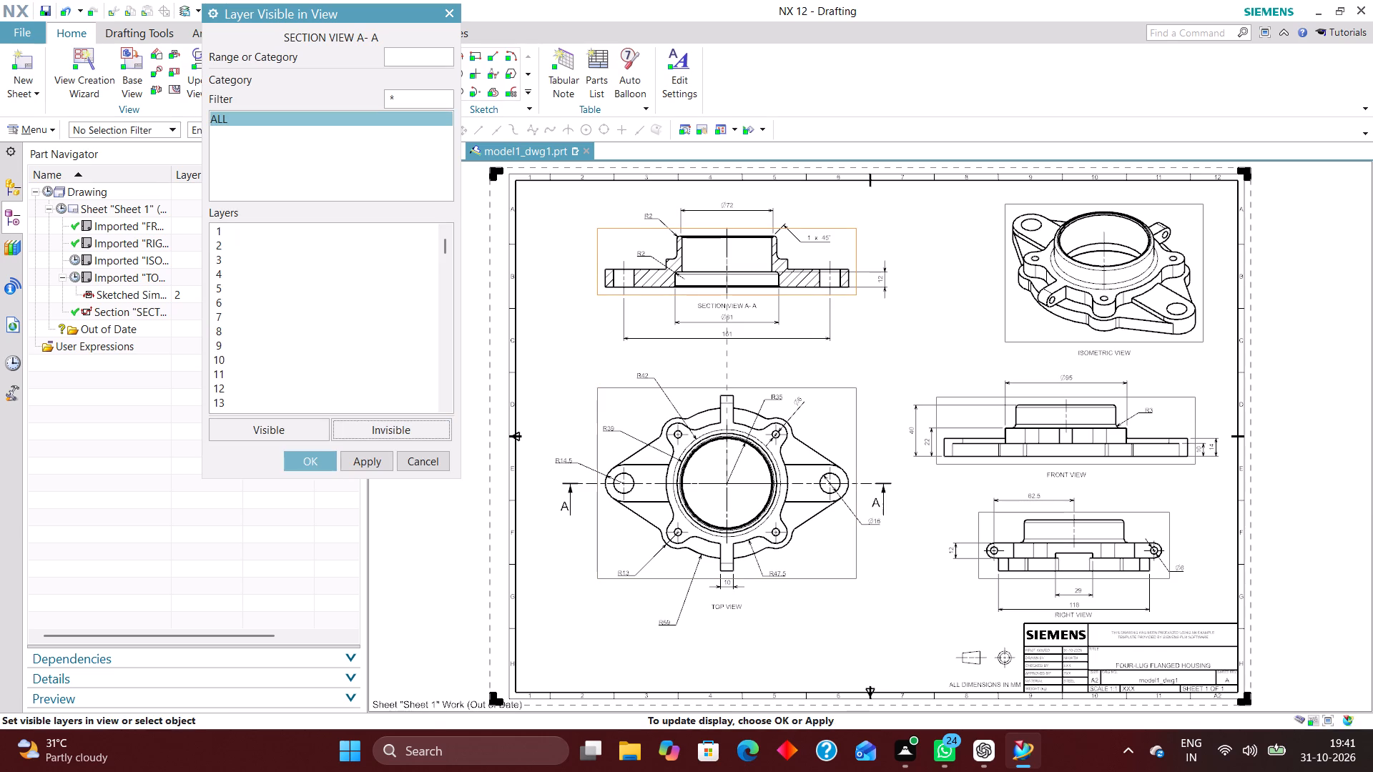
Make layers 2, 223, 224, 225, 226 and 256 visible in SECTION VIEW A-A and accept the settings.
click(412, 58)
key(2)
key(Return)
text(223)
key(Return)
text(224)
key(Return)
text(225)
key(Return)
text(226)
key(Return)
text(256)
key(Return)
click(318, 460)
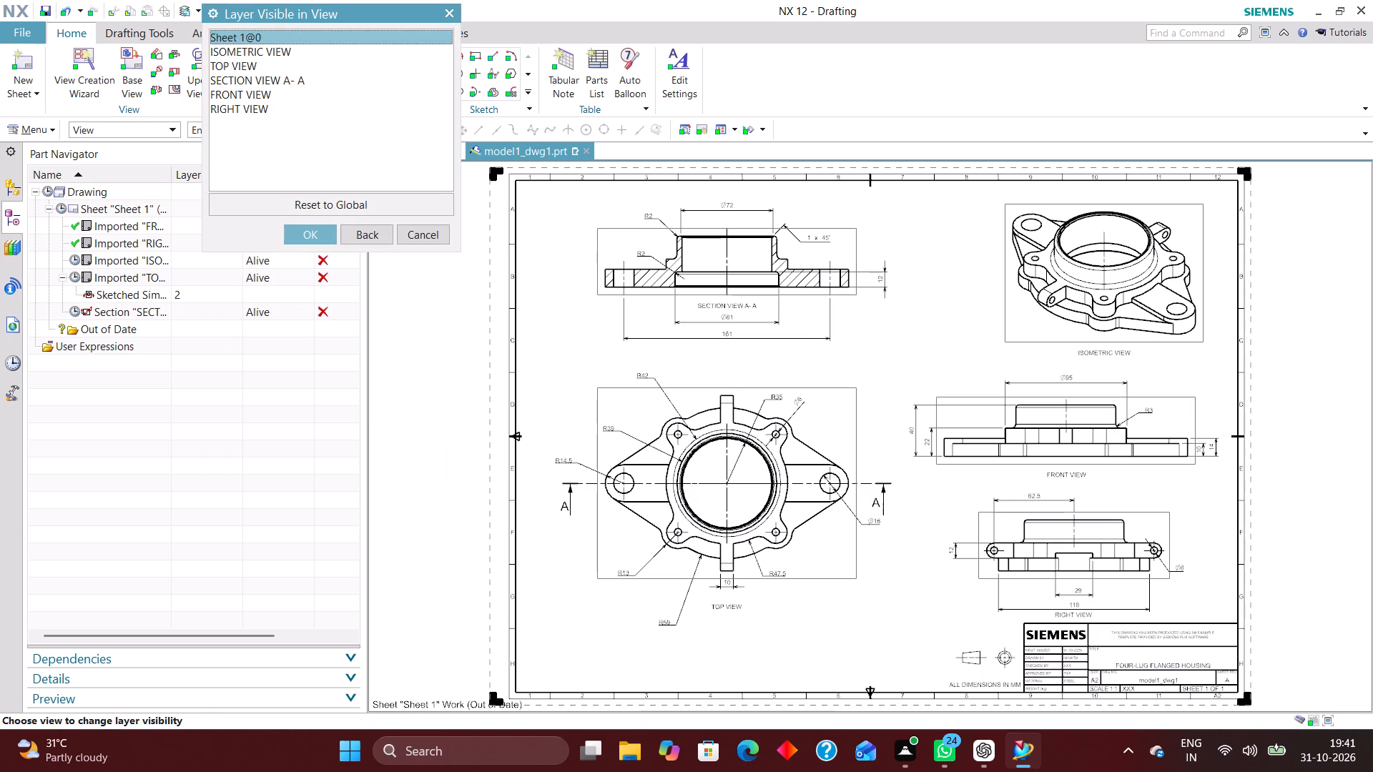
Choose the FRONT VIEW for layer visibility and make all of its layers invisible.
click(262, 96)
click(318, 224)
click(223, 116)
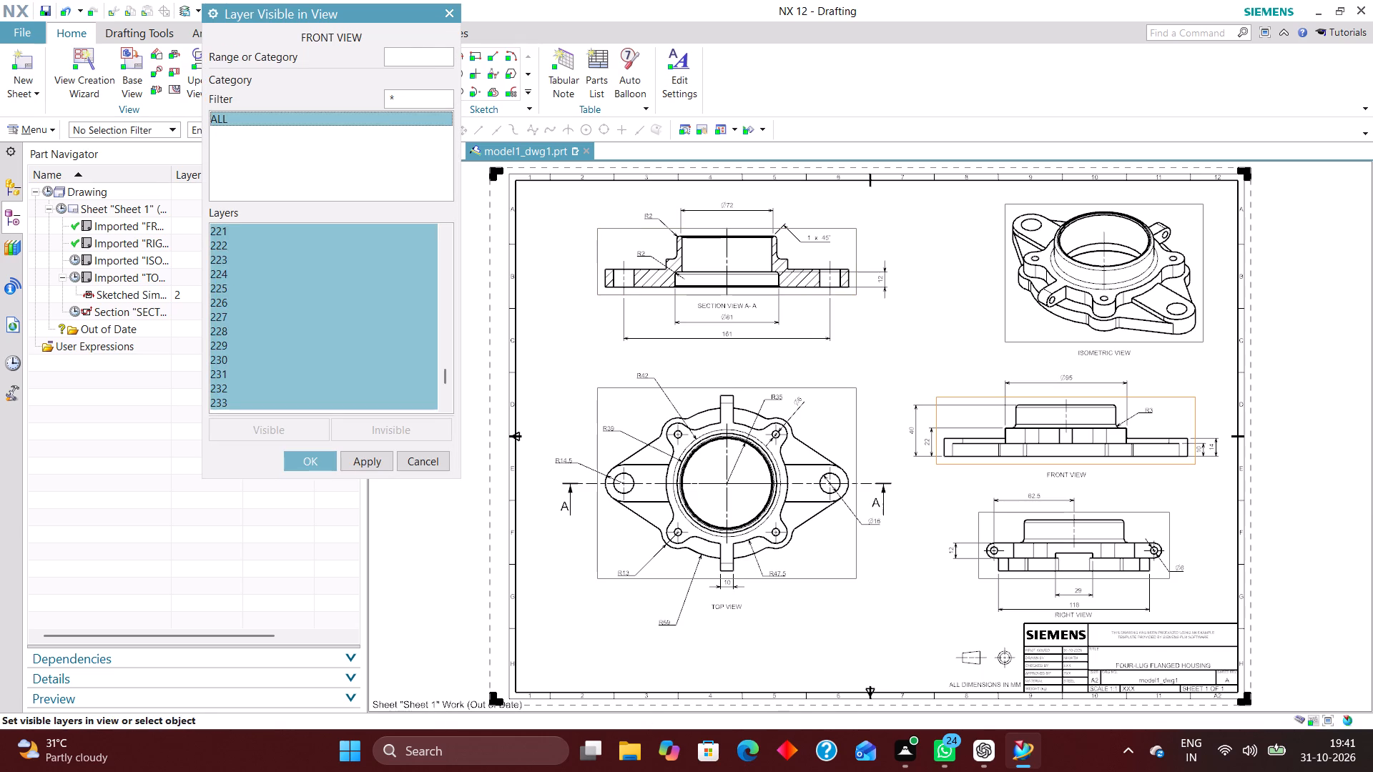
click(393, 423)
Make layers 2, 223, 224, 225, 226 and 256 visible in the FRONT VIEW and accept the settings.
click(410, 52)
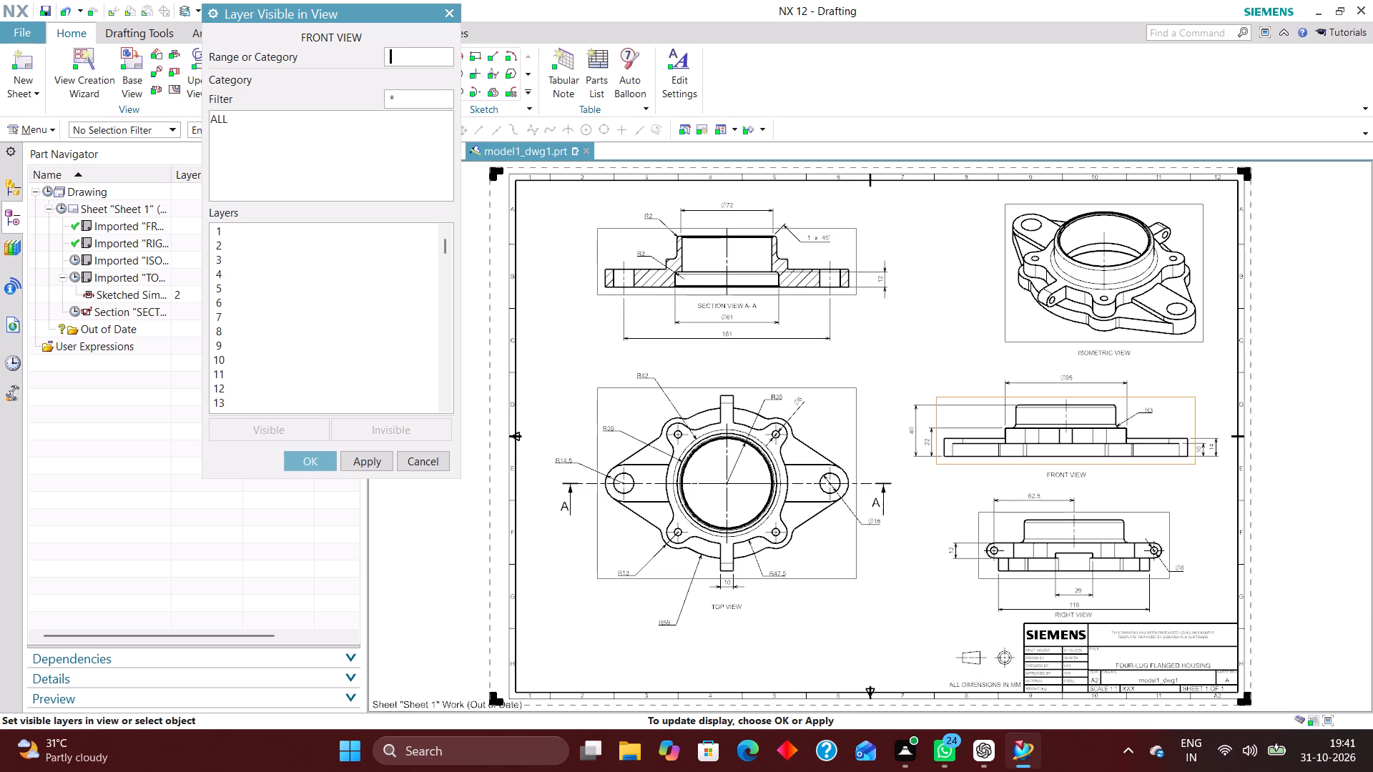
key(2)
key(Return)
text(223)
key(Return)
text(224)
key(Return)
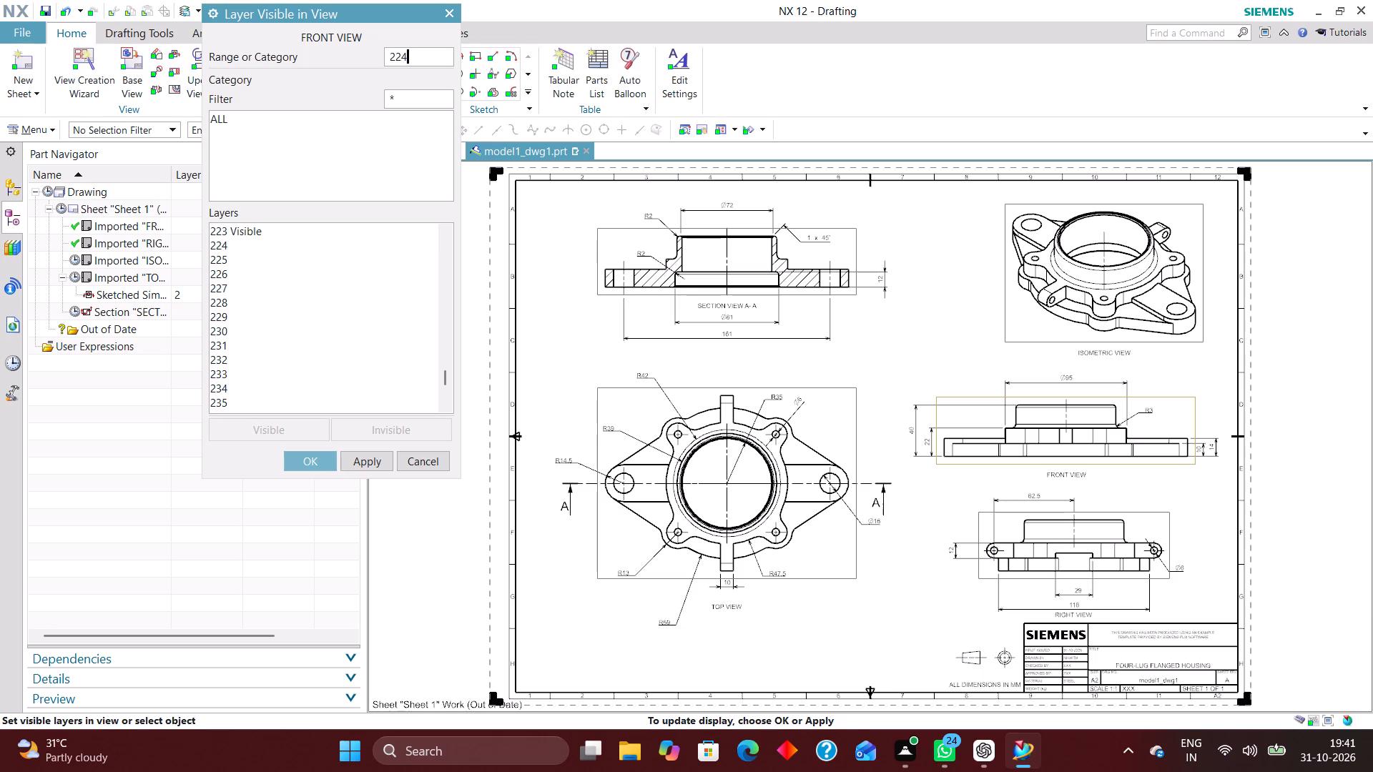
text(225)
key(Return)
text(226)
key(Return)
text(2556)
key(BackSpace)
key(BackSpace)
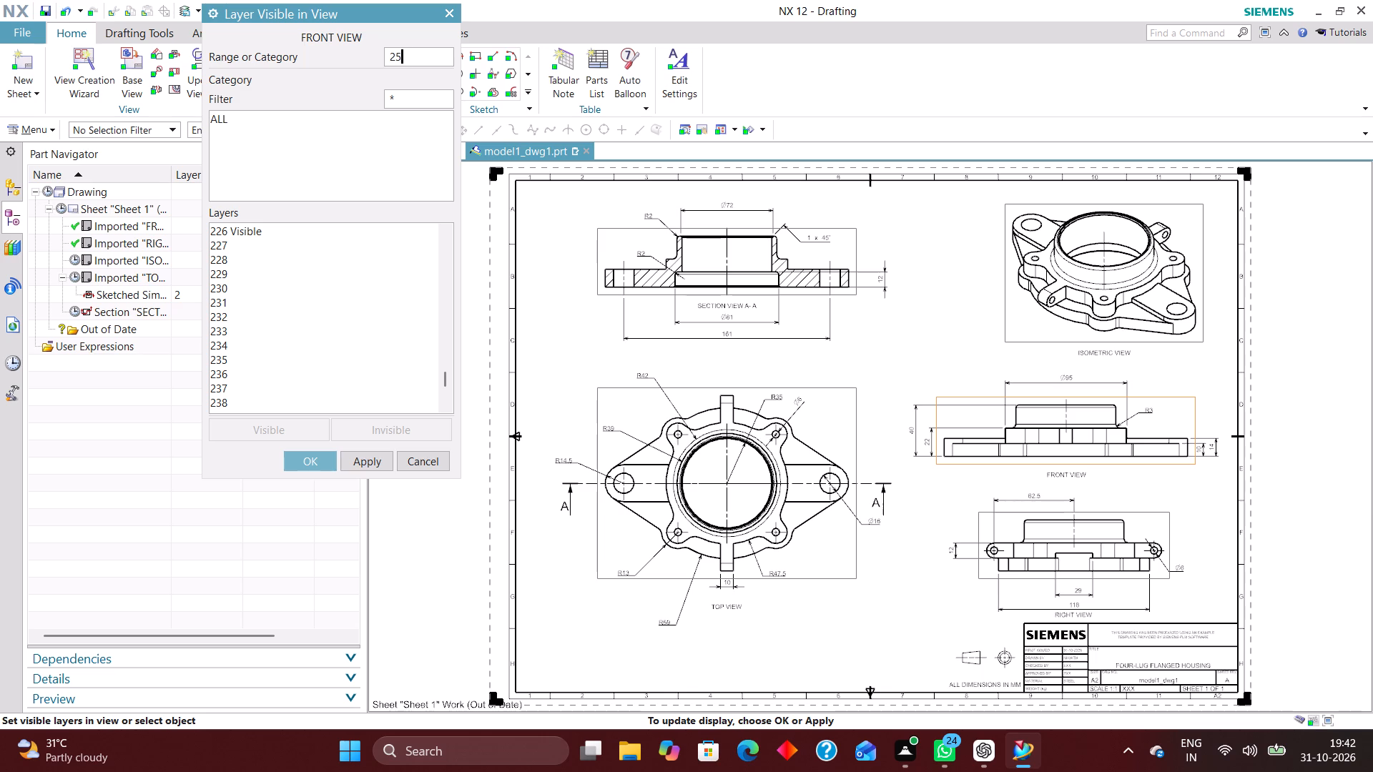
key(6)
key(Return)
click(319, 462)
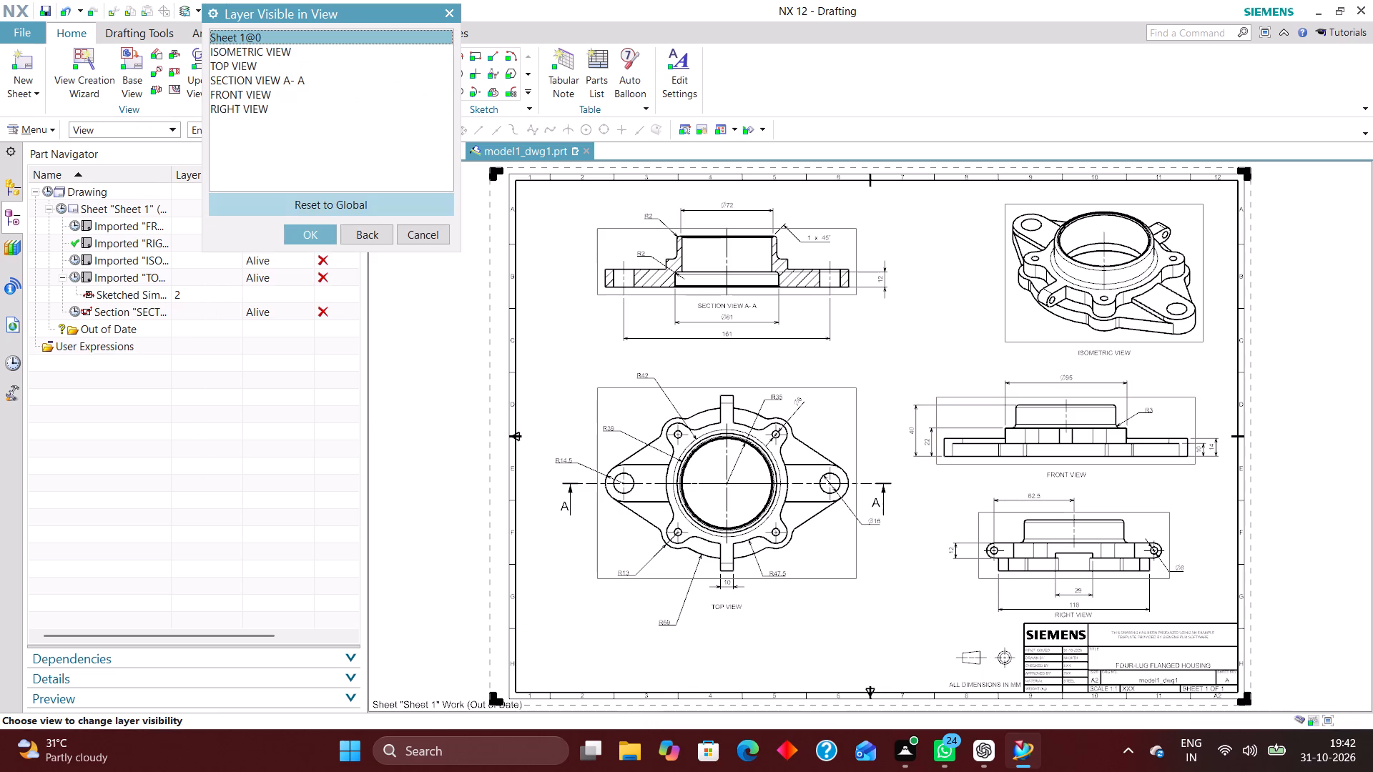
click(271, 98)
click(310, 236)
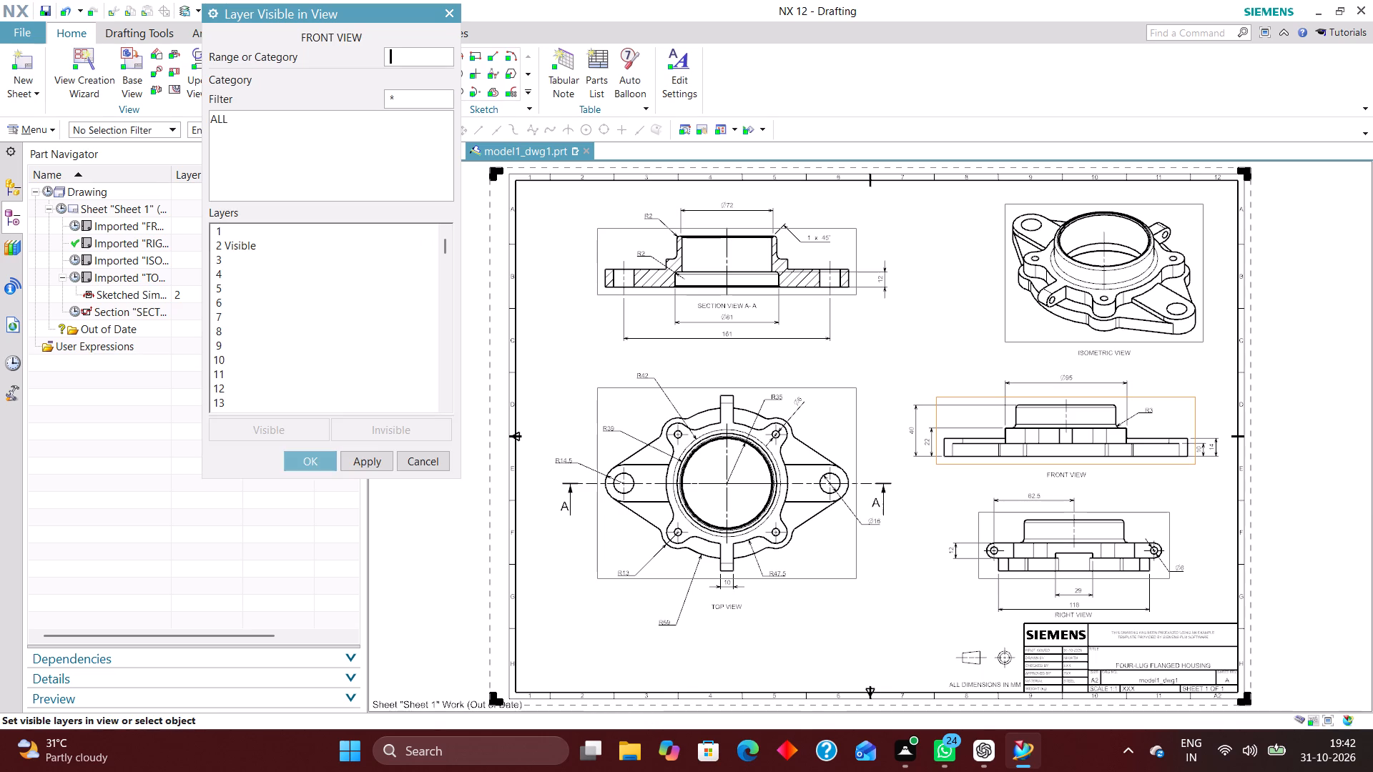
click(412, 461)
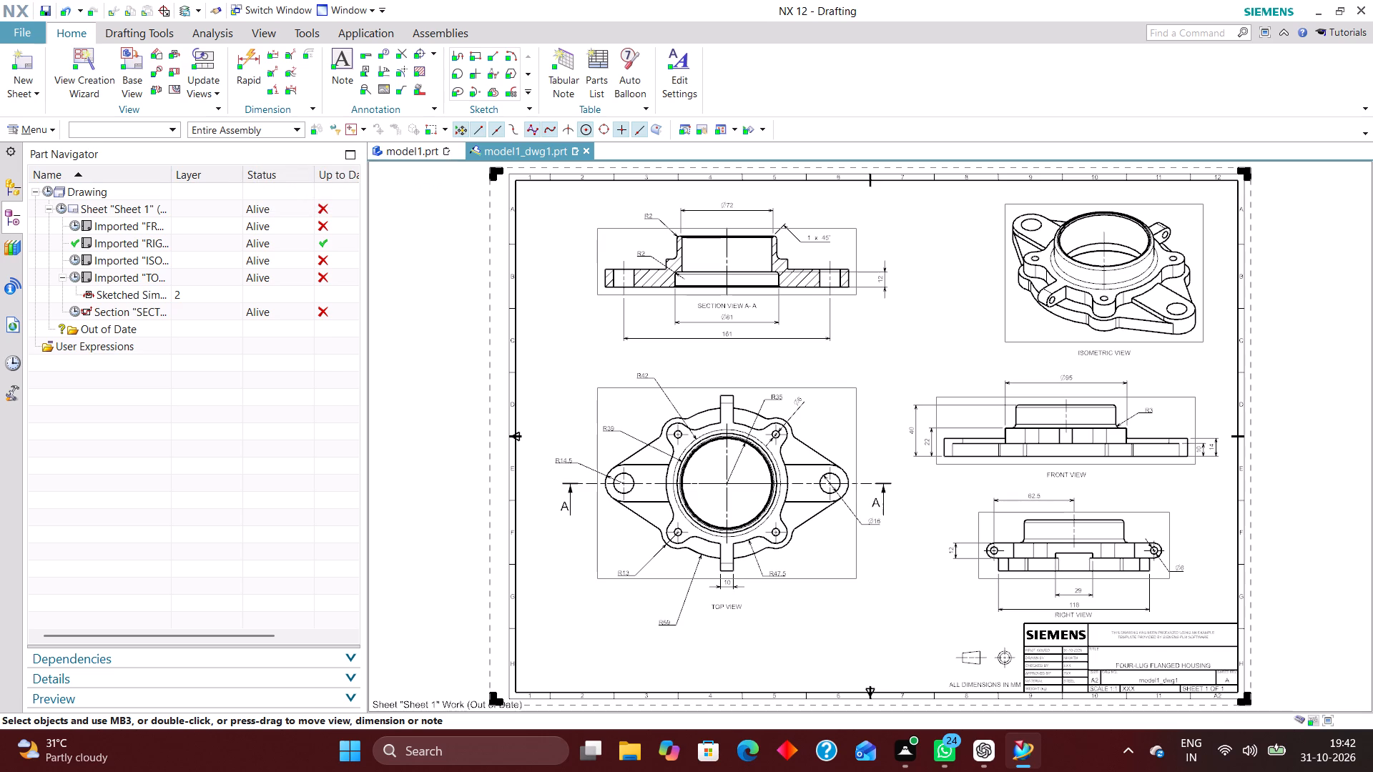
Use Layer Visible in View to make all layers invisible in the RIGHT VIEW.
click(41, 130)
click(72, 217)
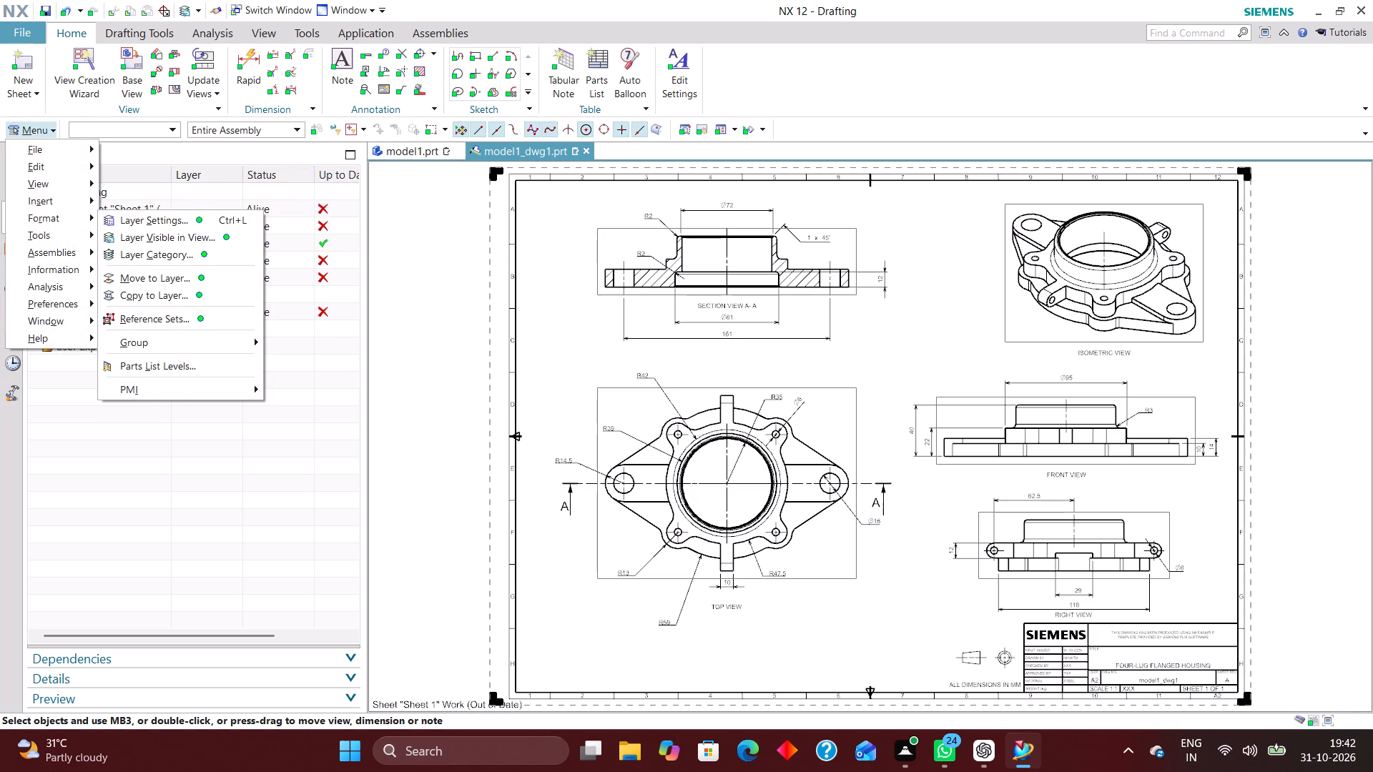
click(129, 237)
click(246, 111)
click(302, 235)
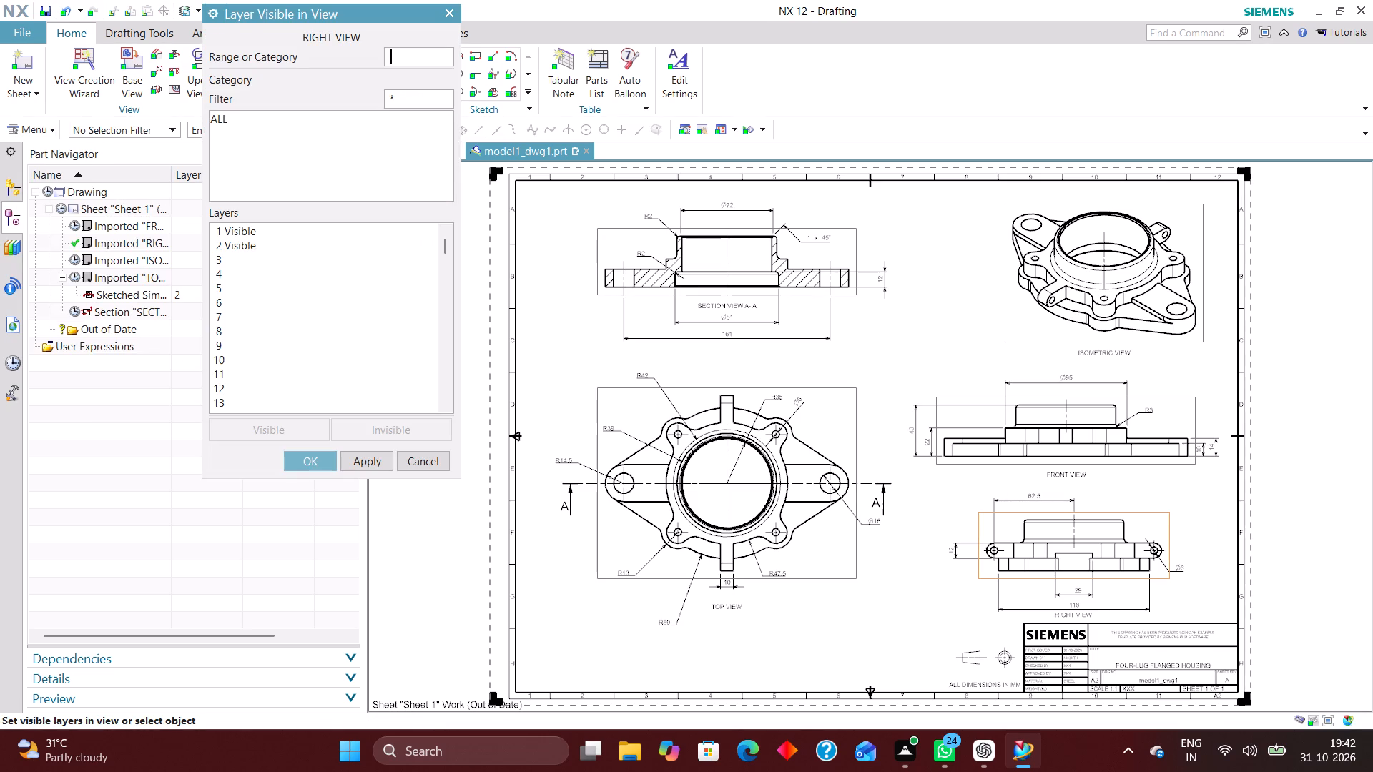
click(218, 119)
click(393, 423)
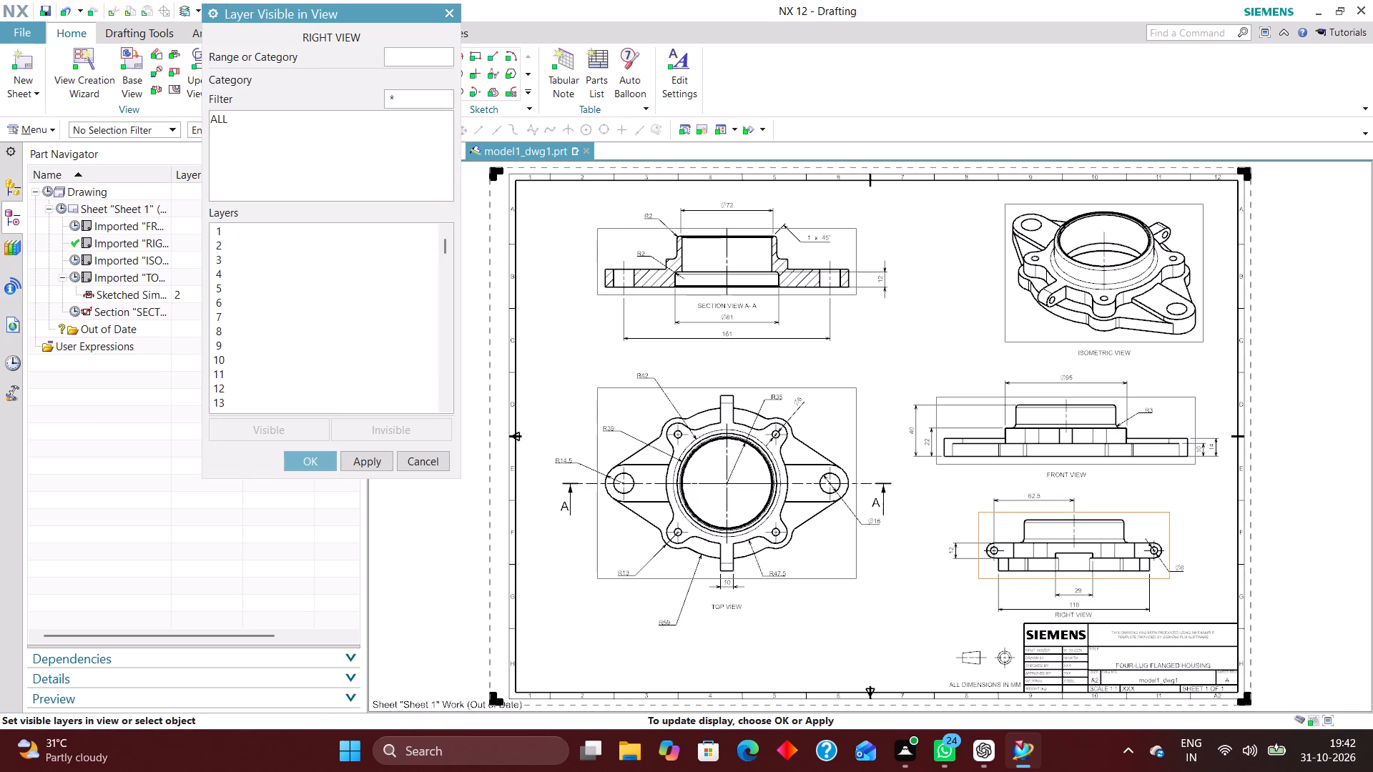
Make layers 2, 223, 224, 225, 226 and 256 visible in the RIGHT VIEW and accept the settings.
click(415, 57)
key(2)
key(Return)
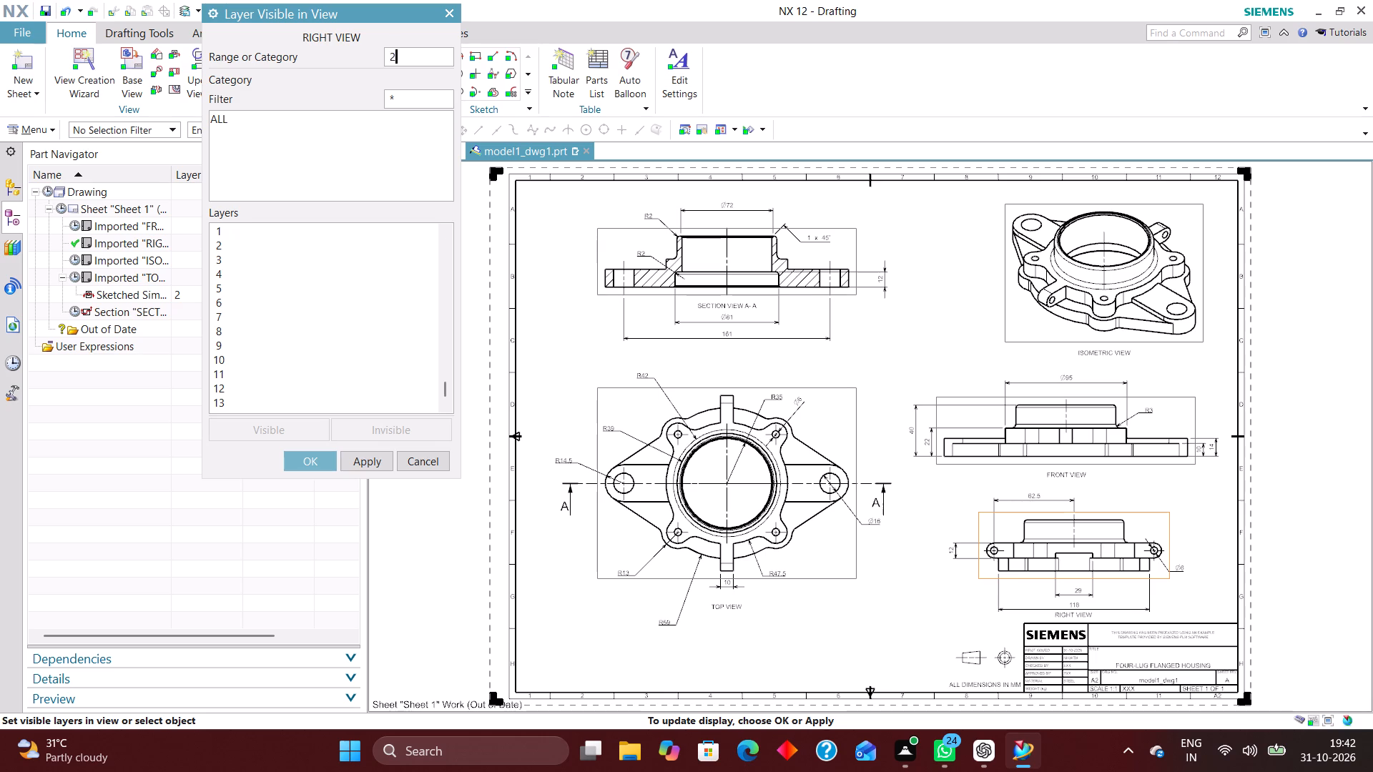
text(23)
key(BackSpace)
text(23)
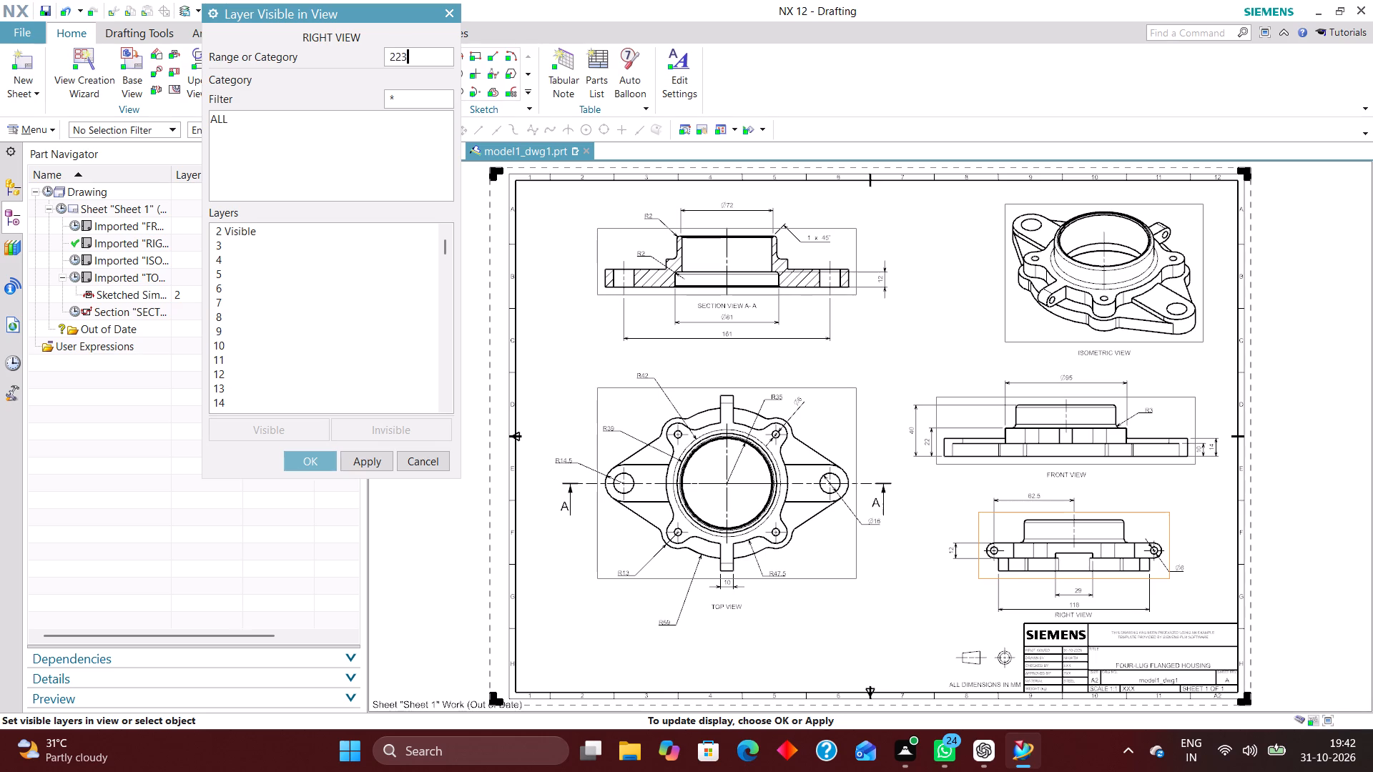
key(Return)
text(224)
key(Return)
text(225)
key(Return)
text(226)
key(Return)
text(256)
key(Return)
click(307, 457)
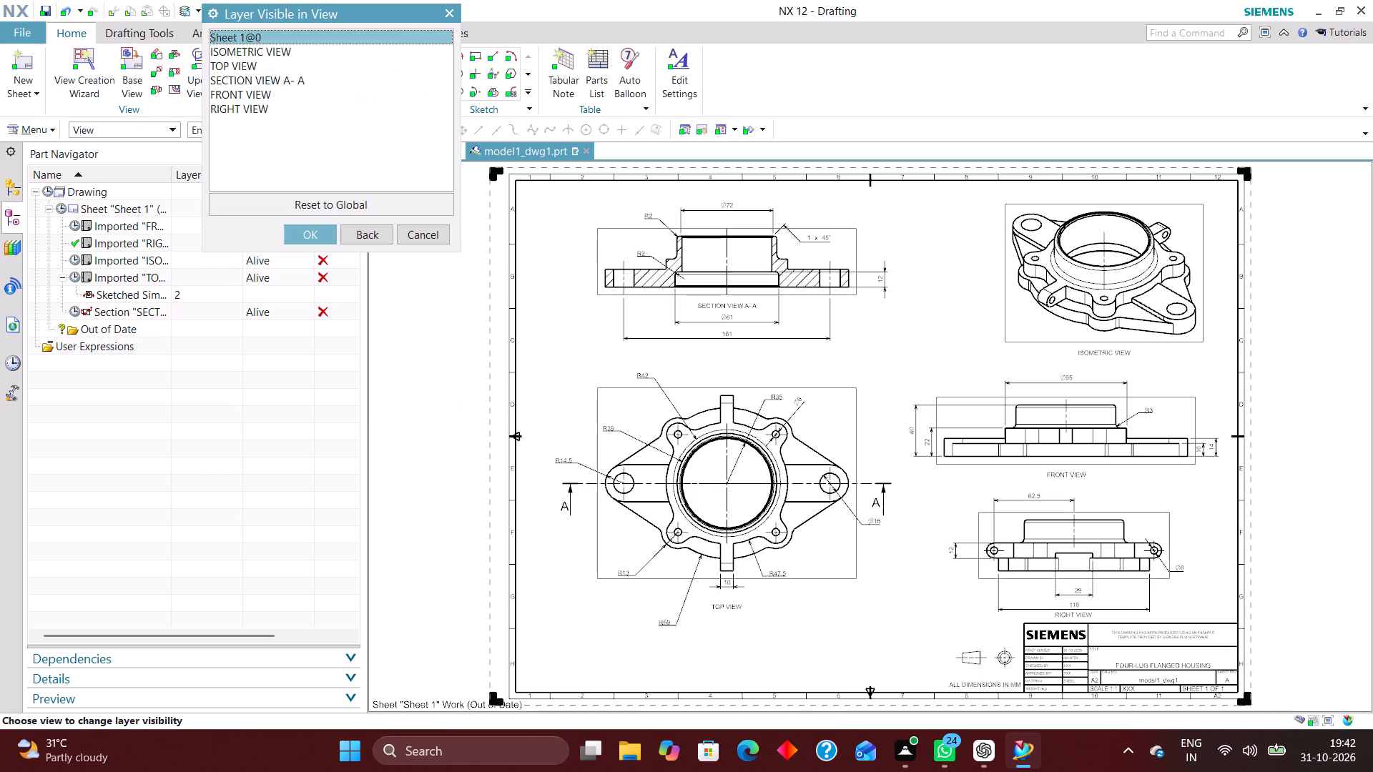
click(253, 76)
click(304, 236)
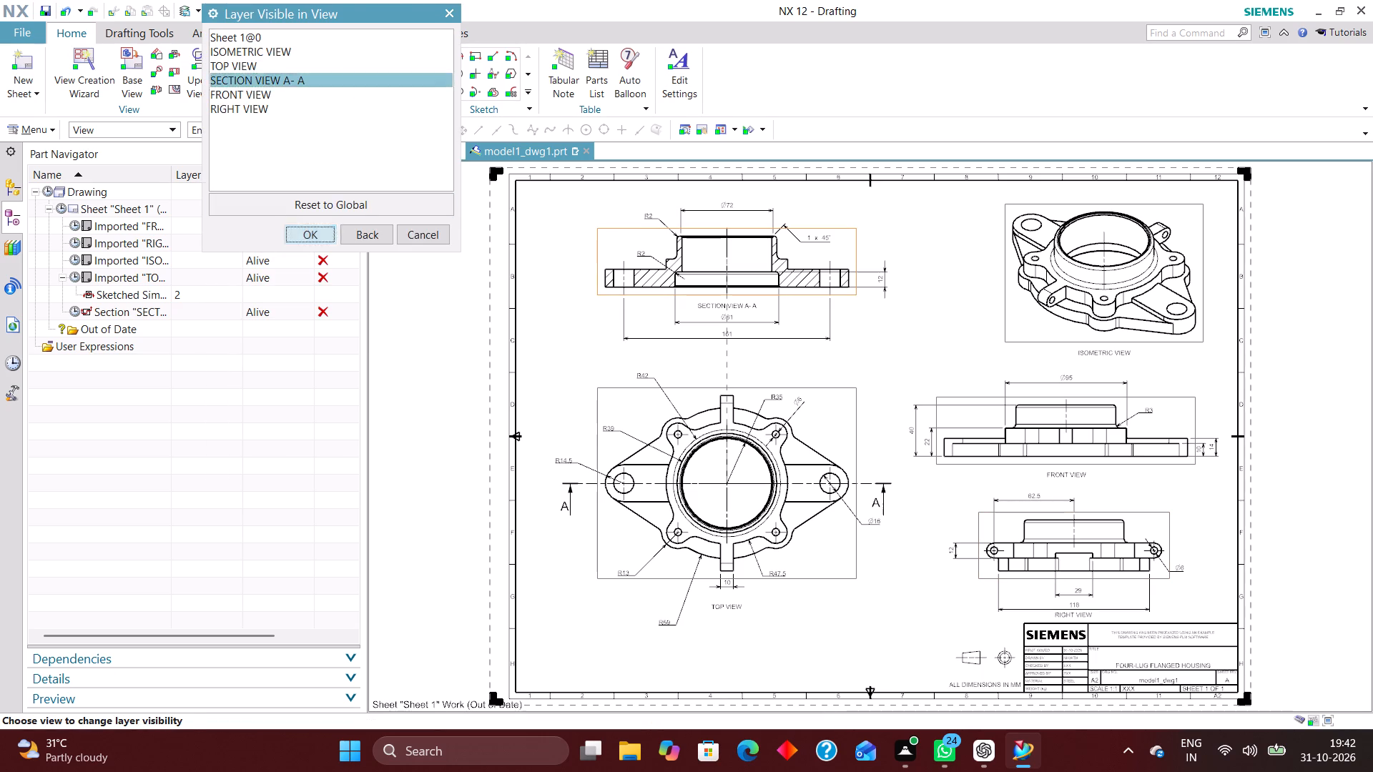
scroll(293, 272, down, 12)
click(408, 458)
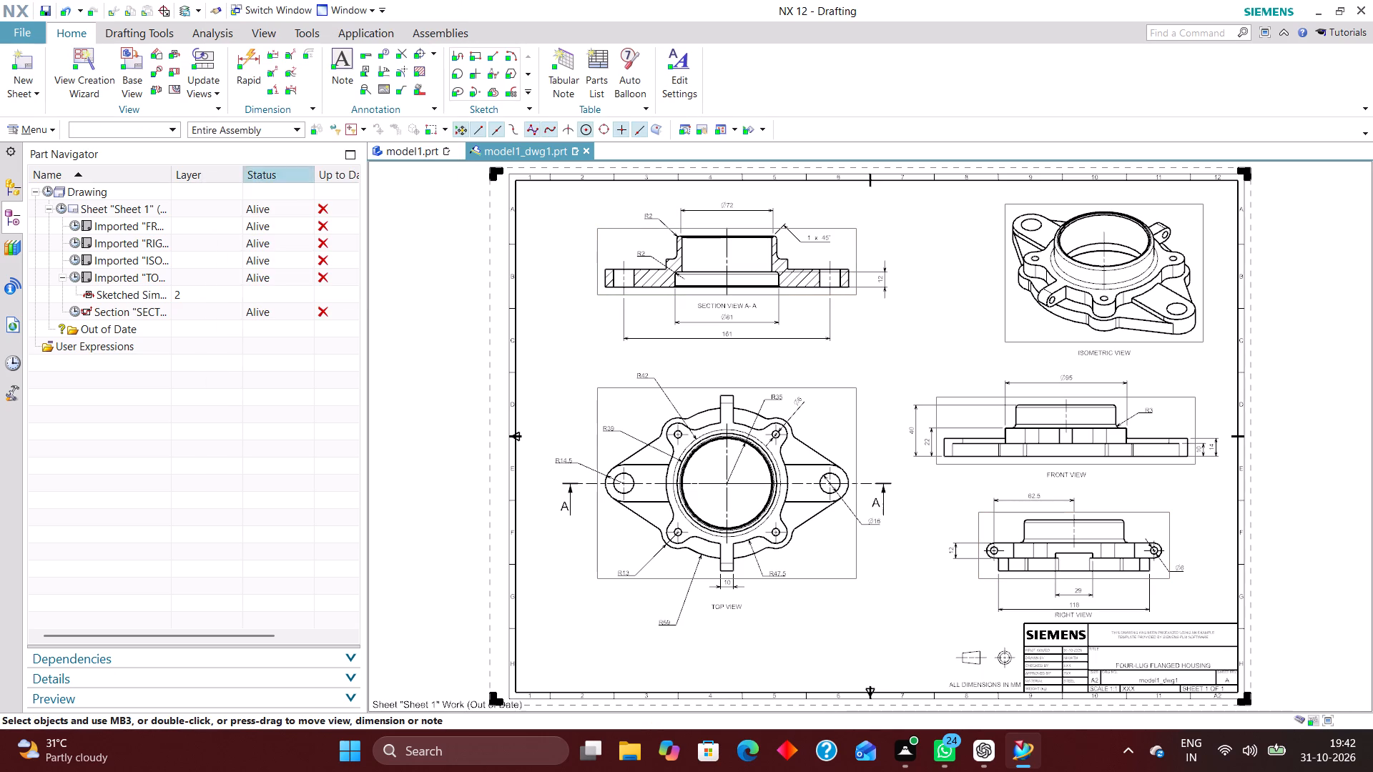
Update all out-of-date views of the drawing.
click(49, 189)
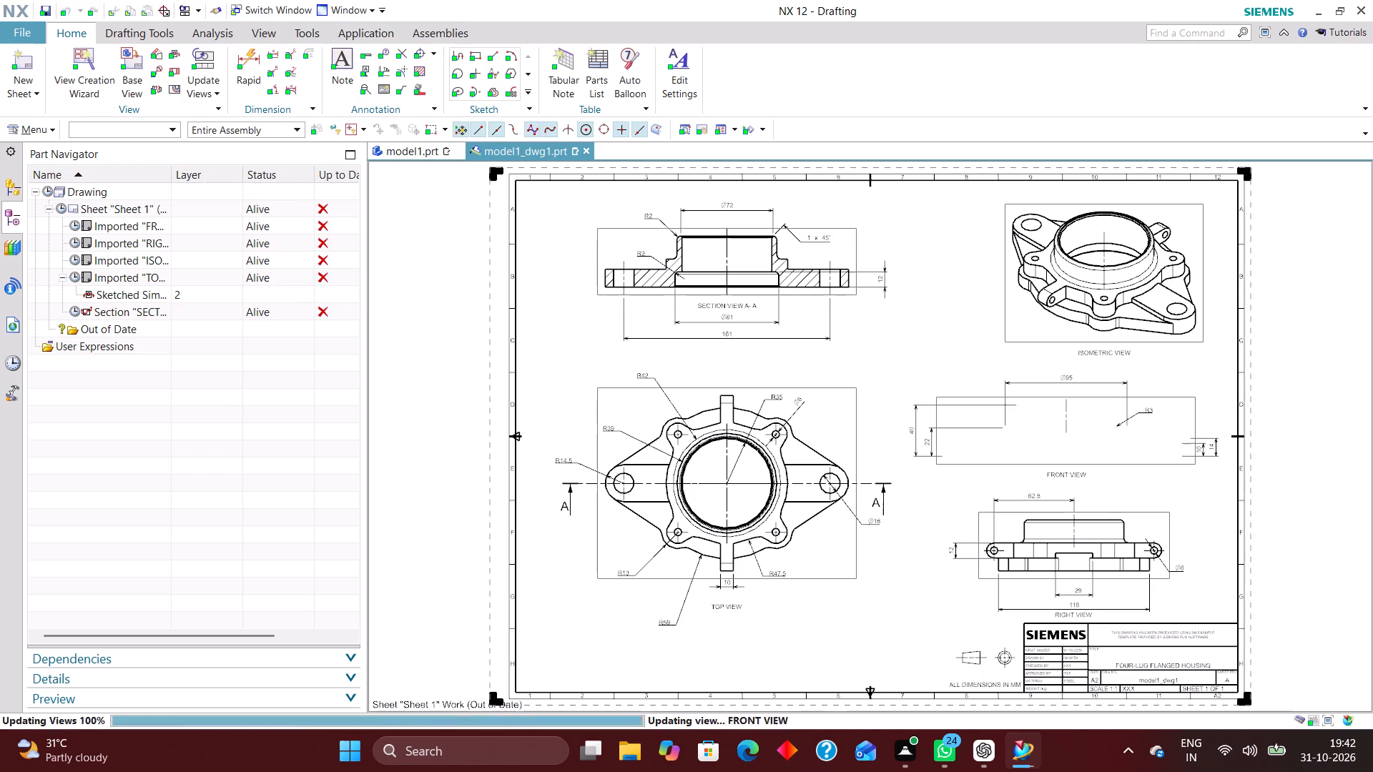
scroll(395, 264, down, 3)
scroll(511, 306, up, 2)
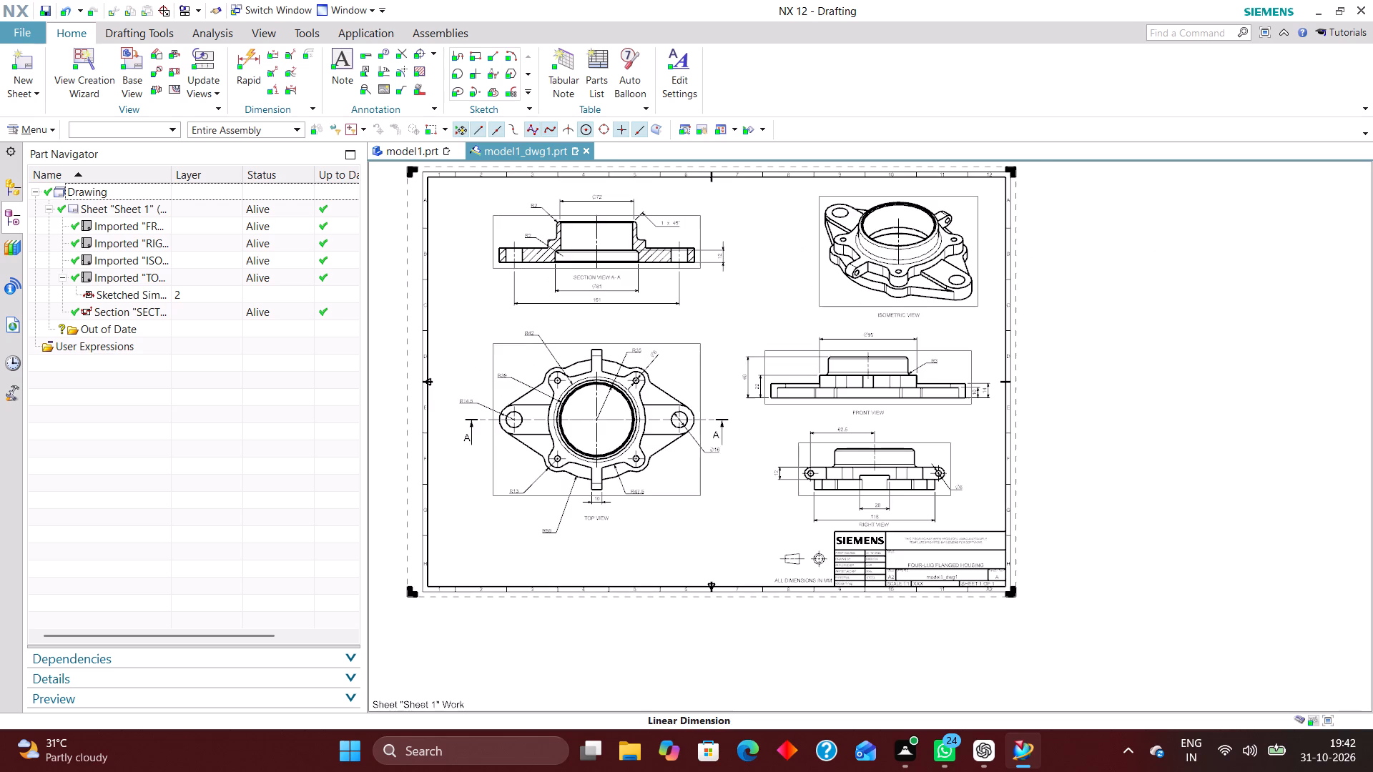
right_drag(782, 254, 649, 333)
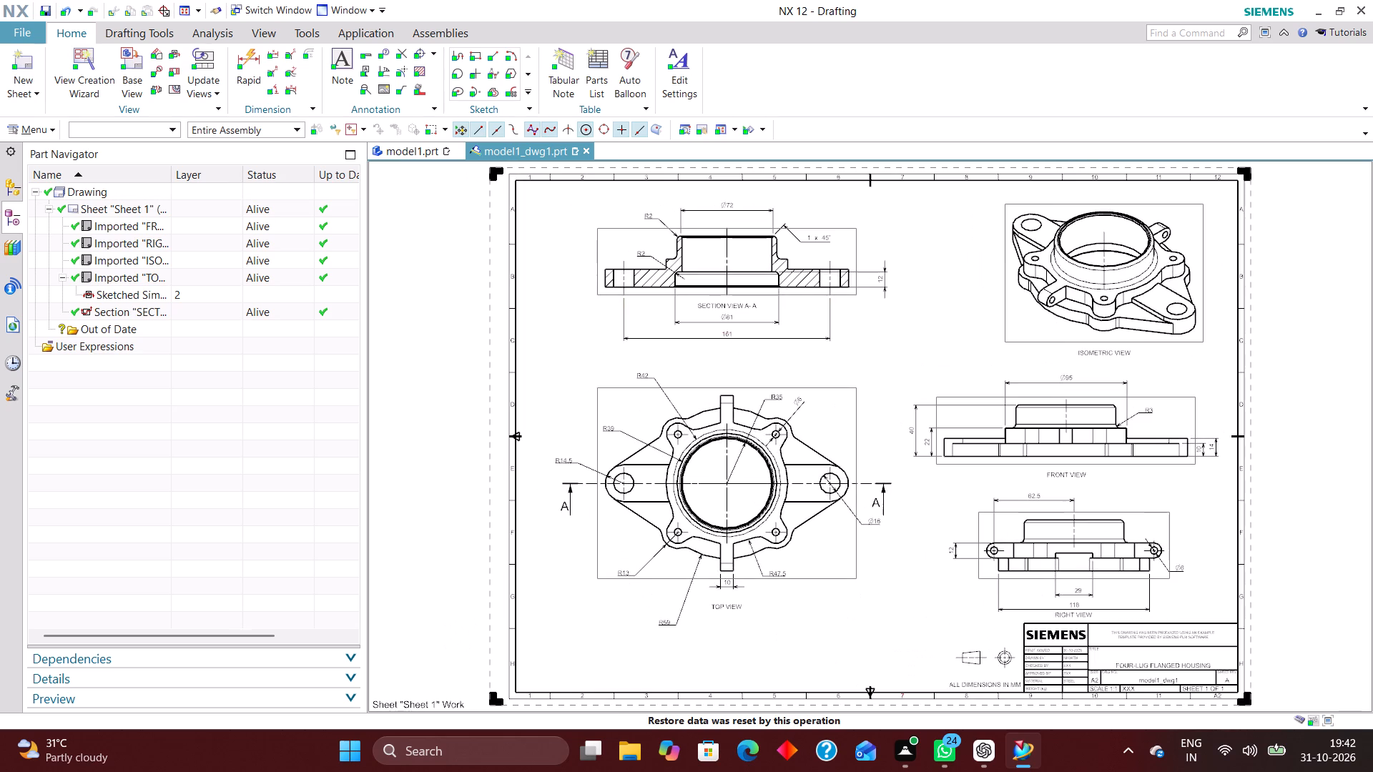
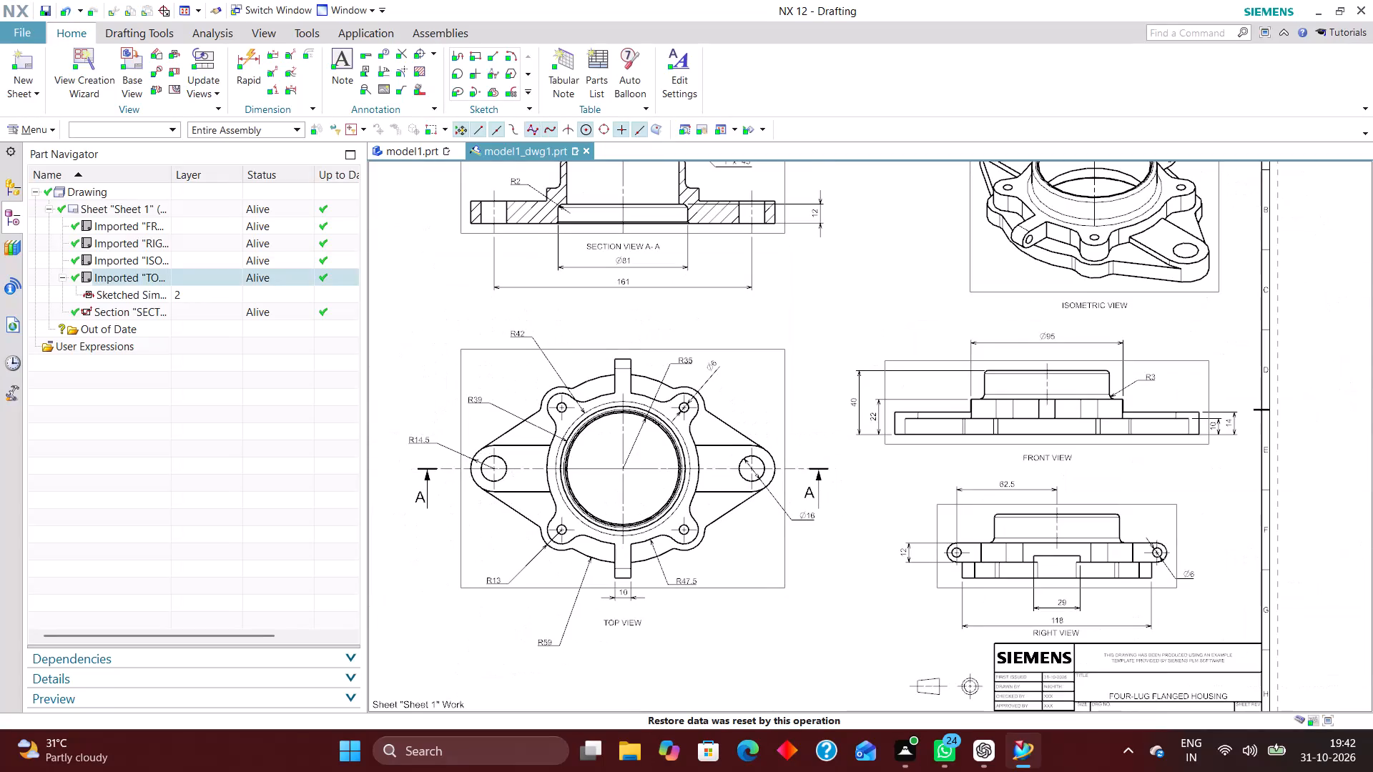
Examine the updated section, top, isometric, front and right views and their dimensions across the sheet.
right_drag(870, 252, 789, 356)
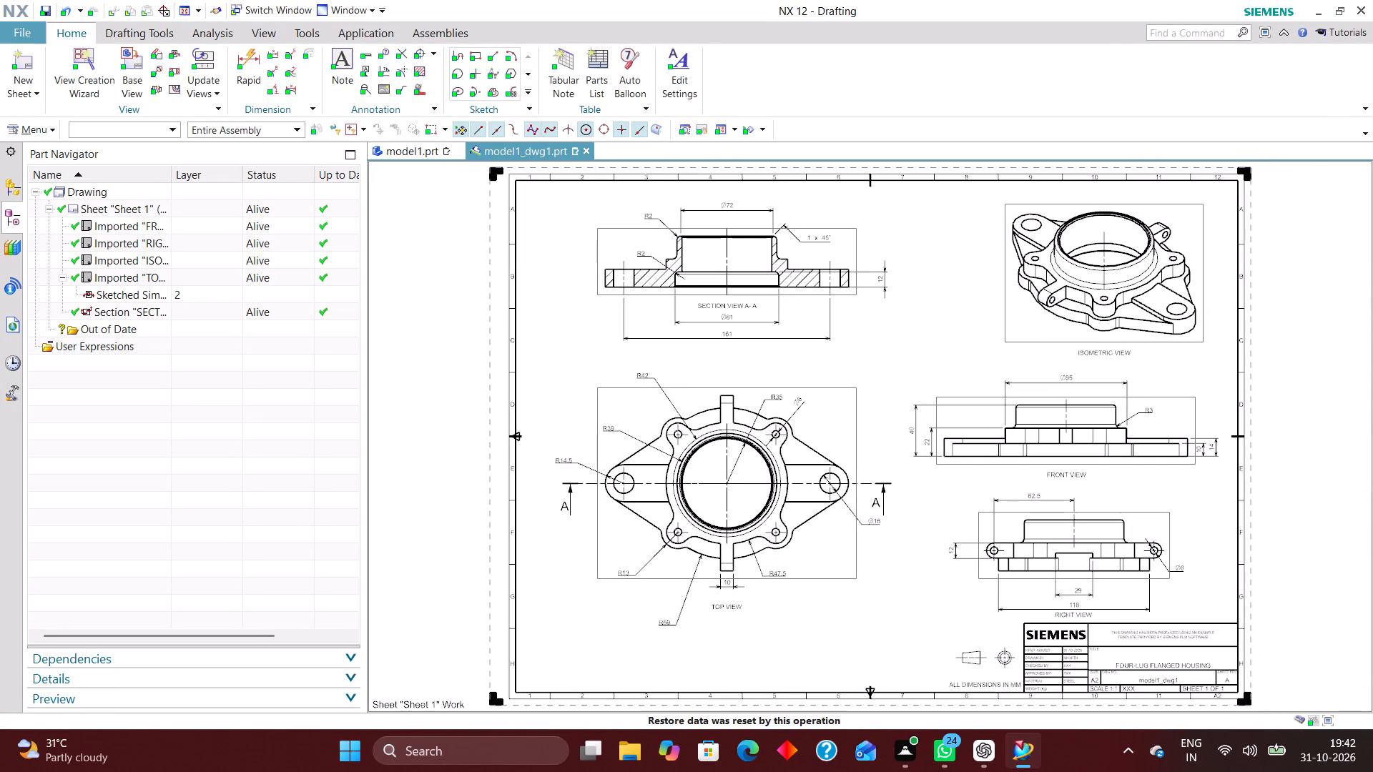
scroll(890, 261, up, 2)
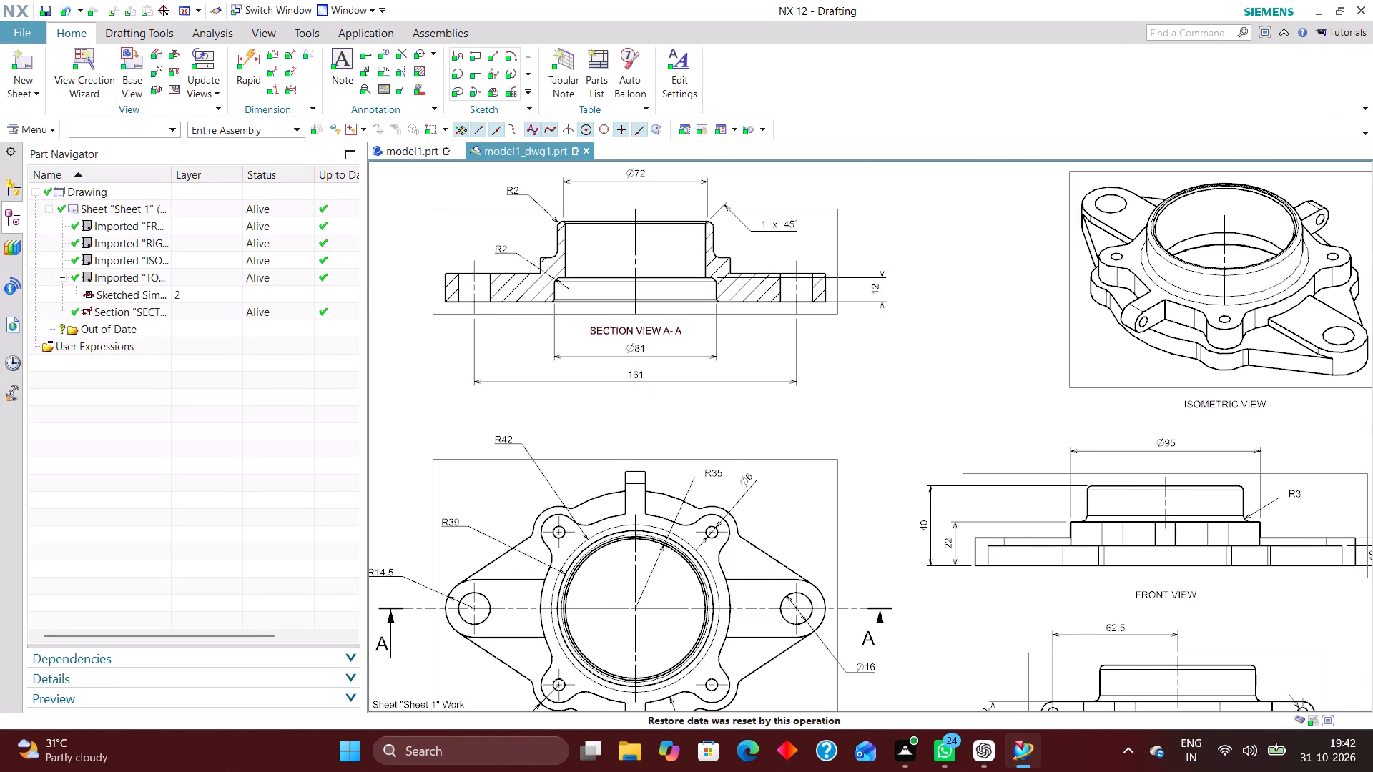
scroll(668, 345, down, 1)
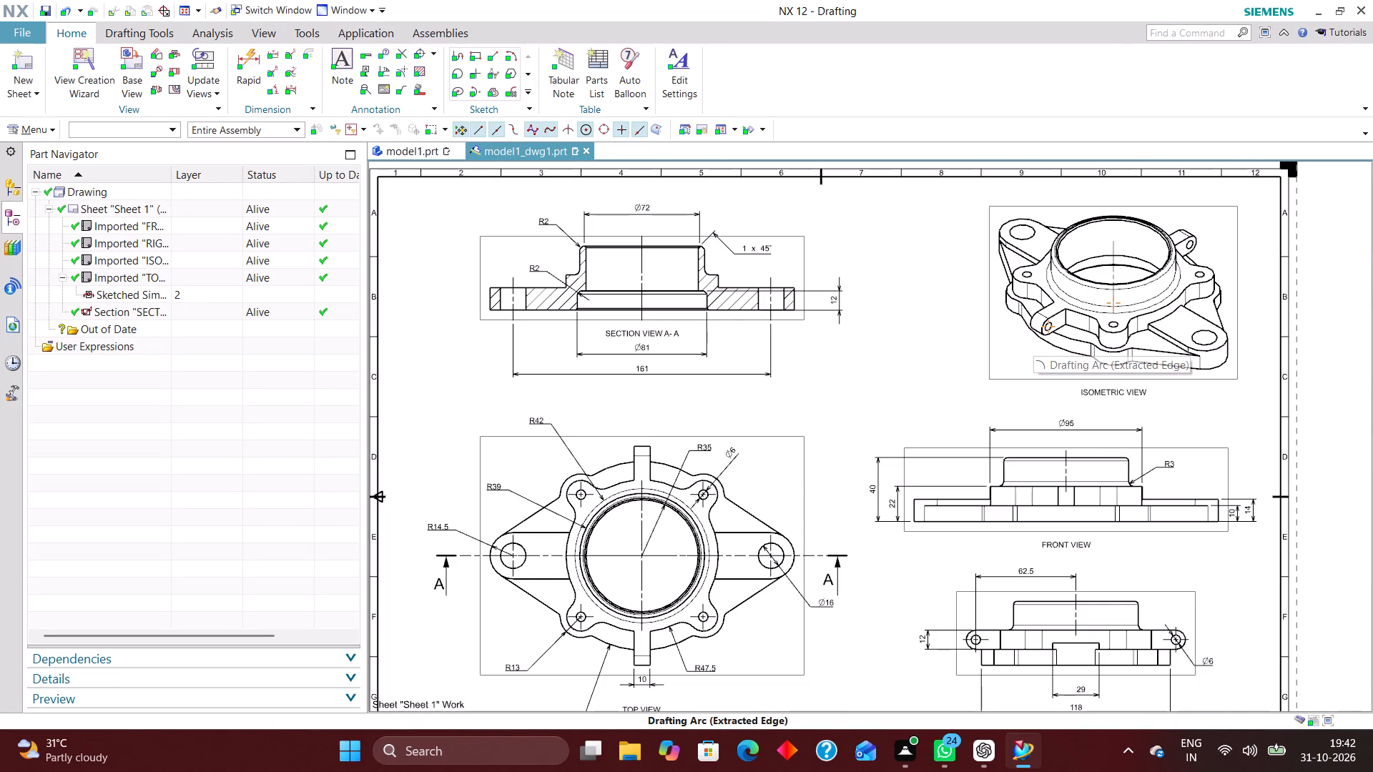
scroll(868, 338, down, 3)
scroll(871, 367, up, 1)
right_drag(916, 310, 877, 345)
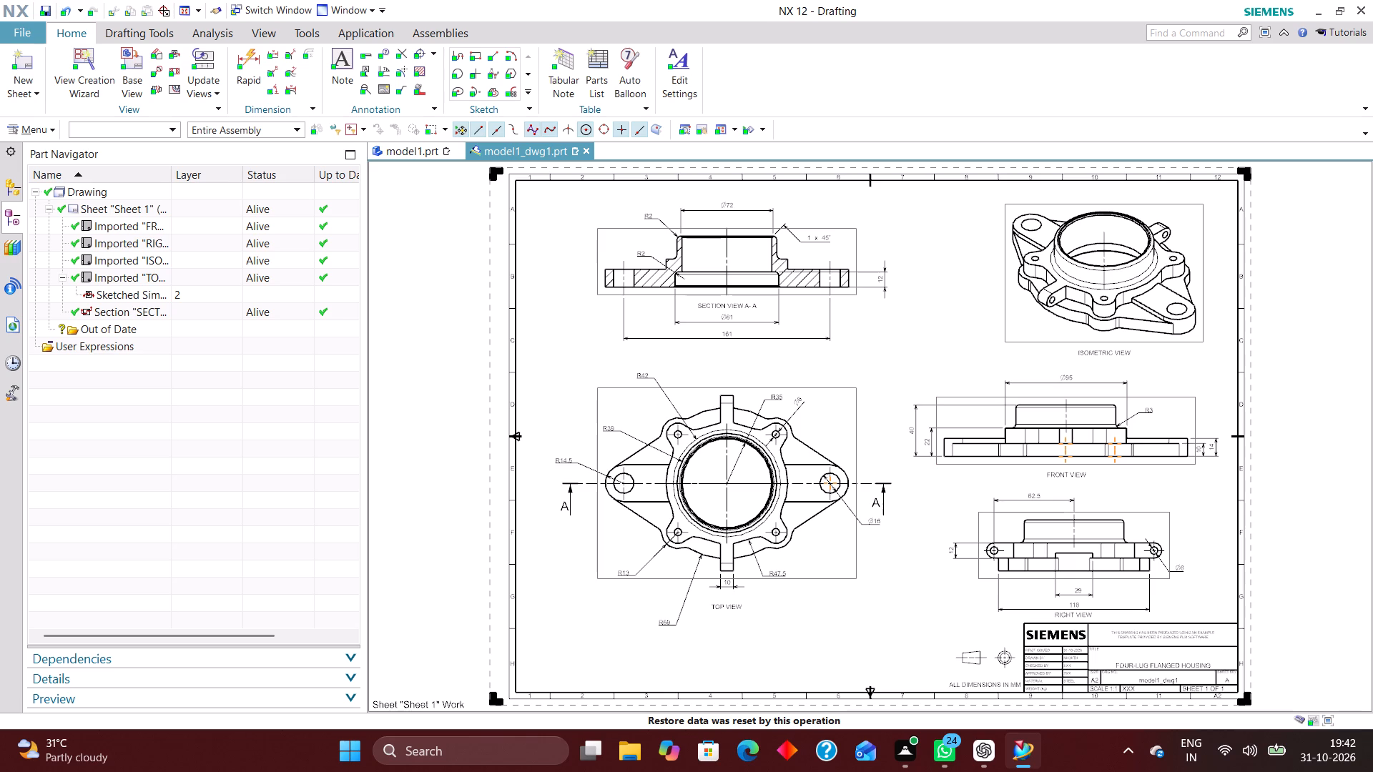
scroll(1199, 527, up, 1)
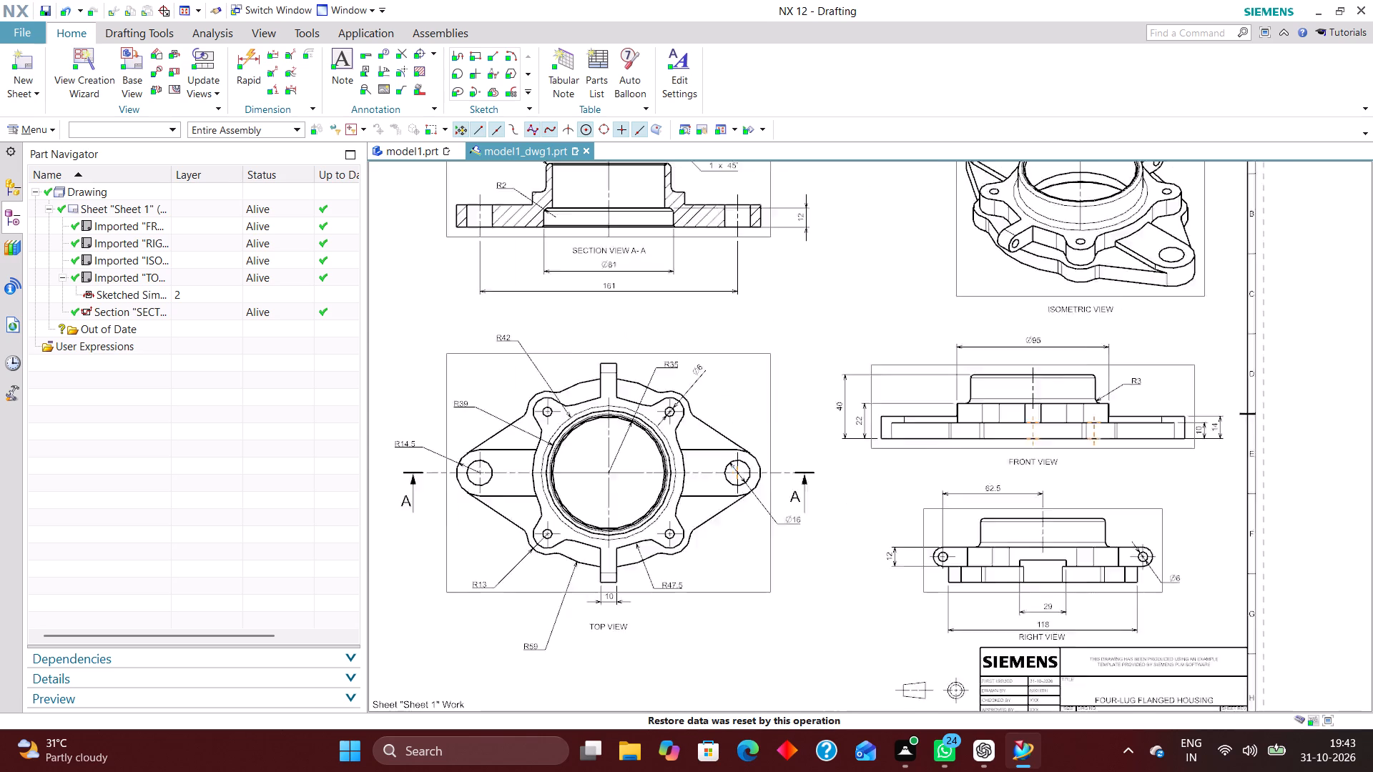
scroll(1200, 527, up, 1)
scroll(1028, 269, down, 3)
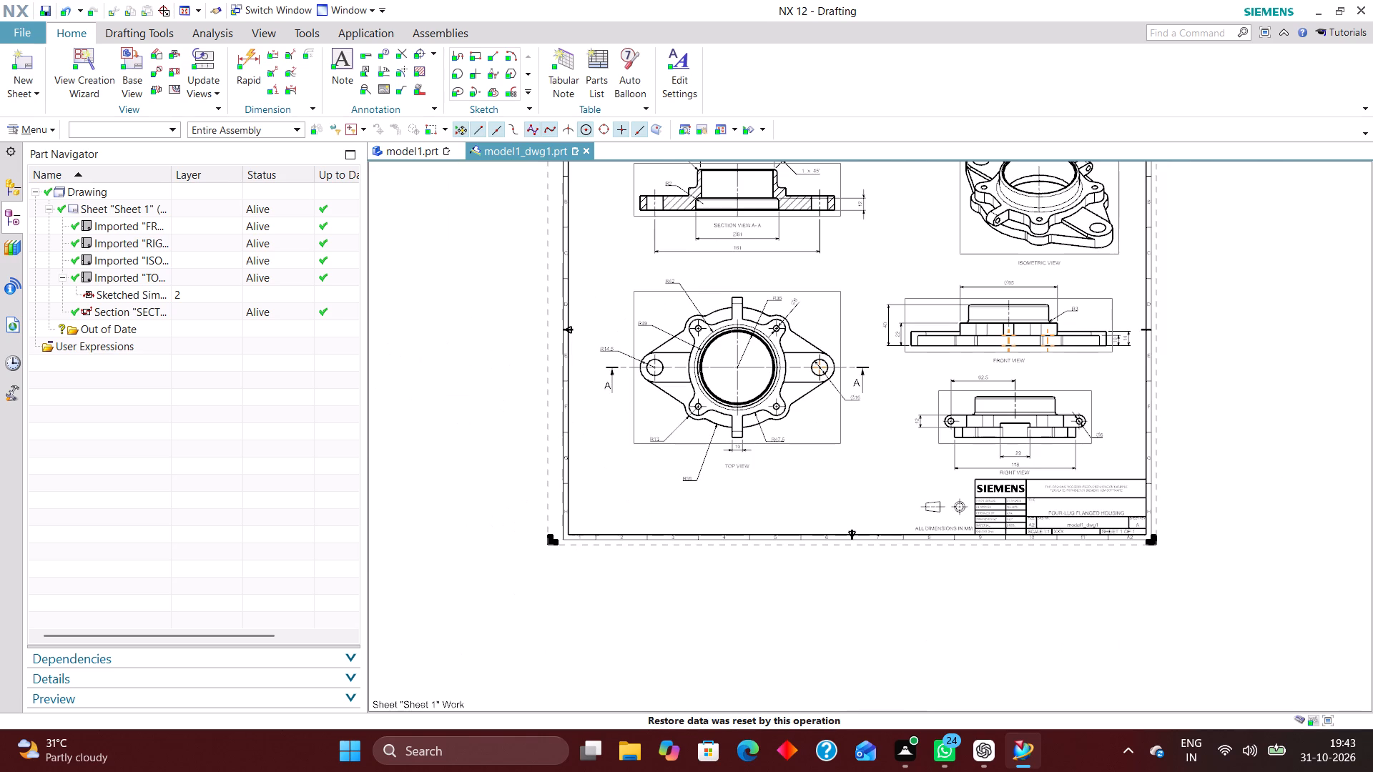
scroll(876, 497, down, 1)
scroll(768, 332, up, 4)
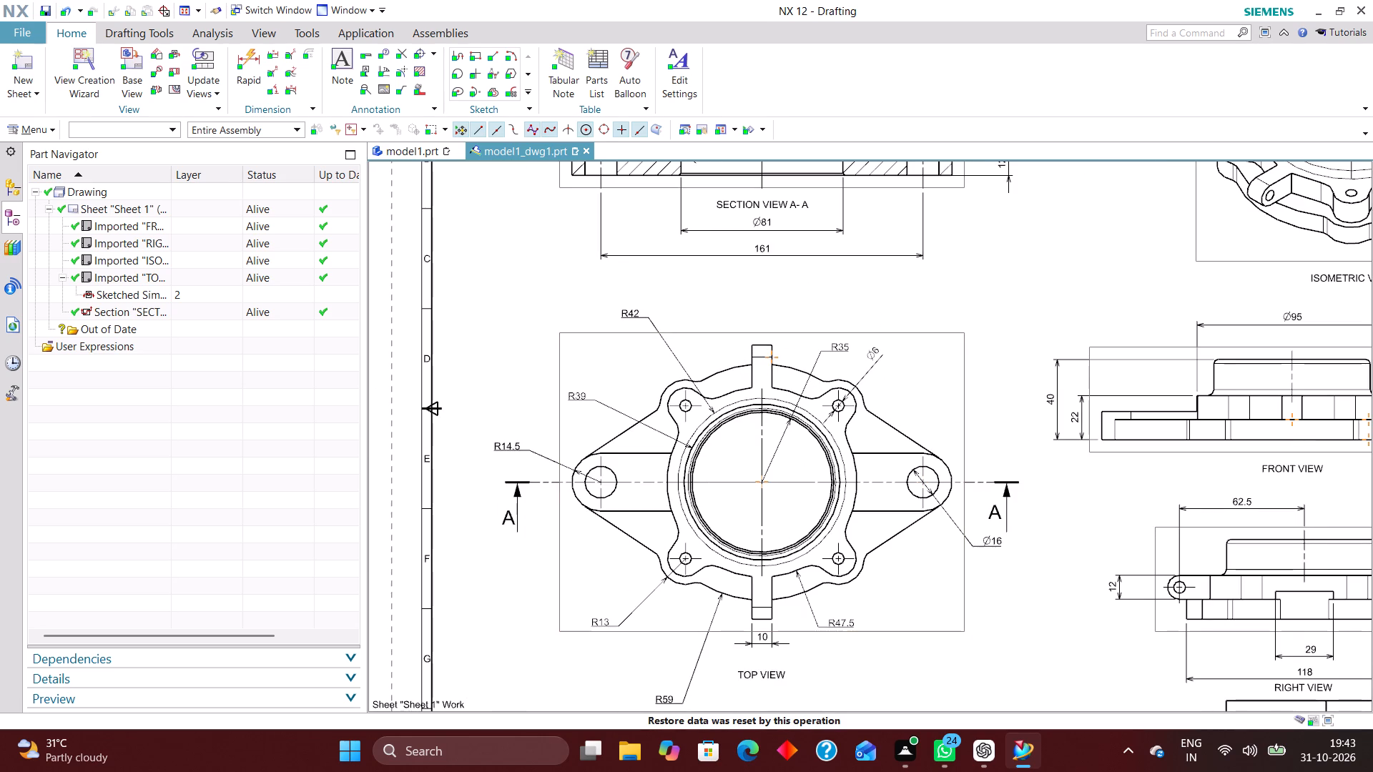
scroll(787, 470, down, 2)
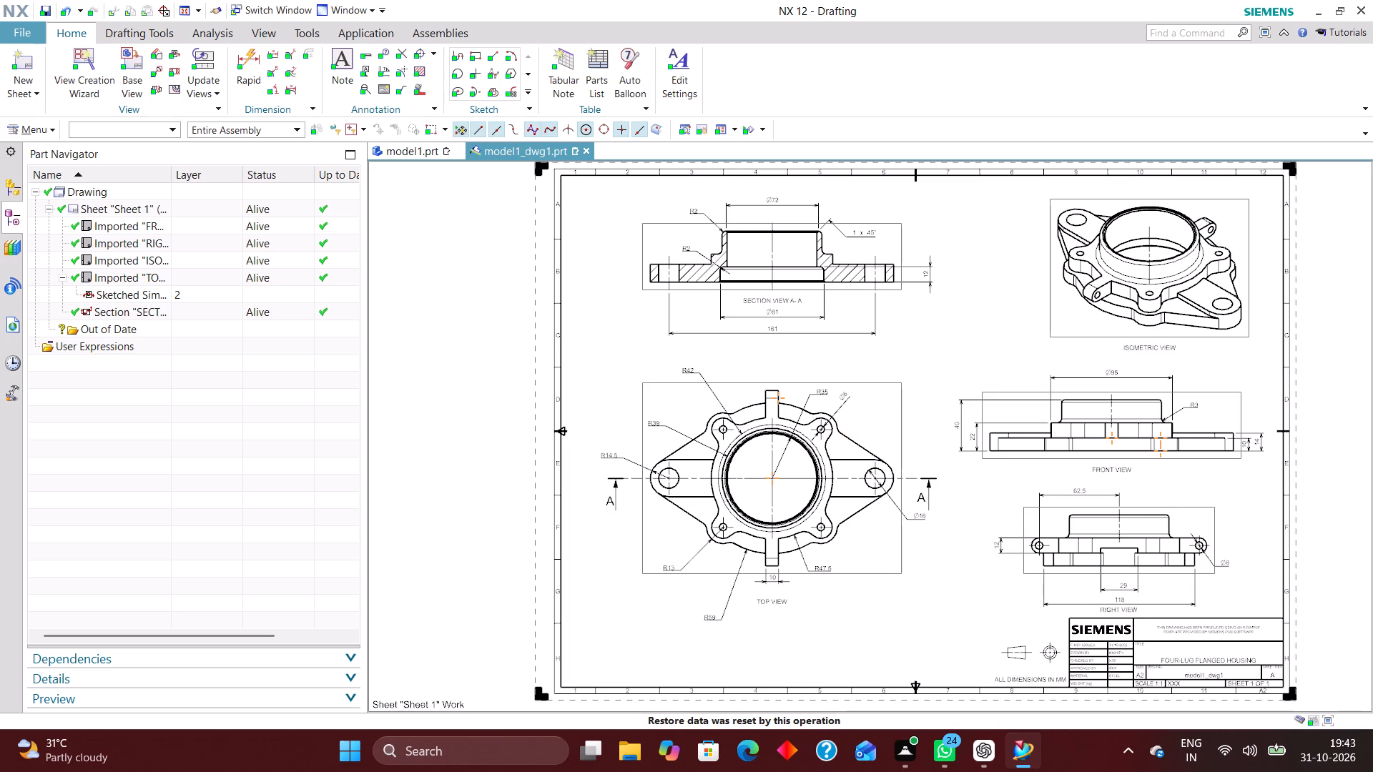
scroll(840, 460, down, 1)
scroll(838, 454, up, 2)
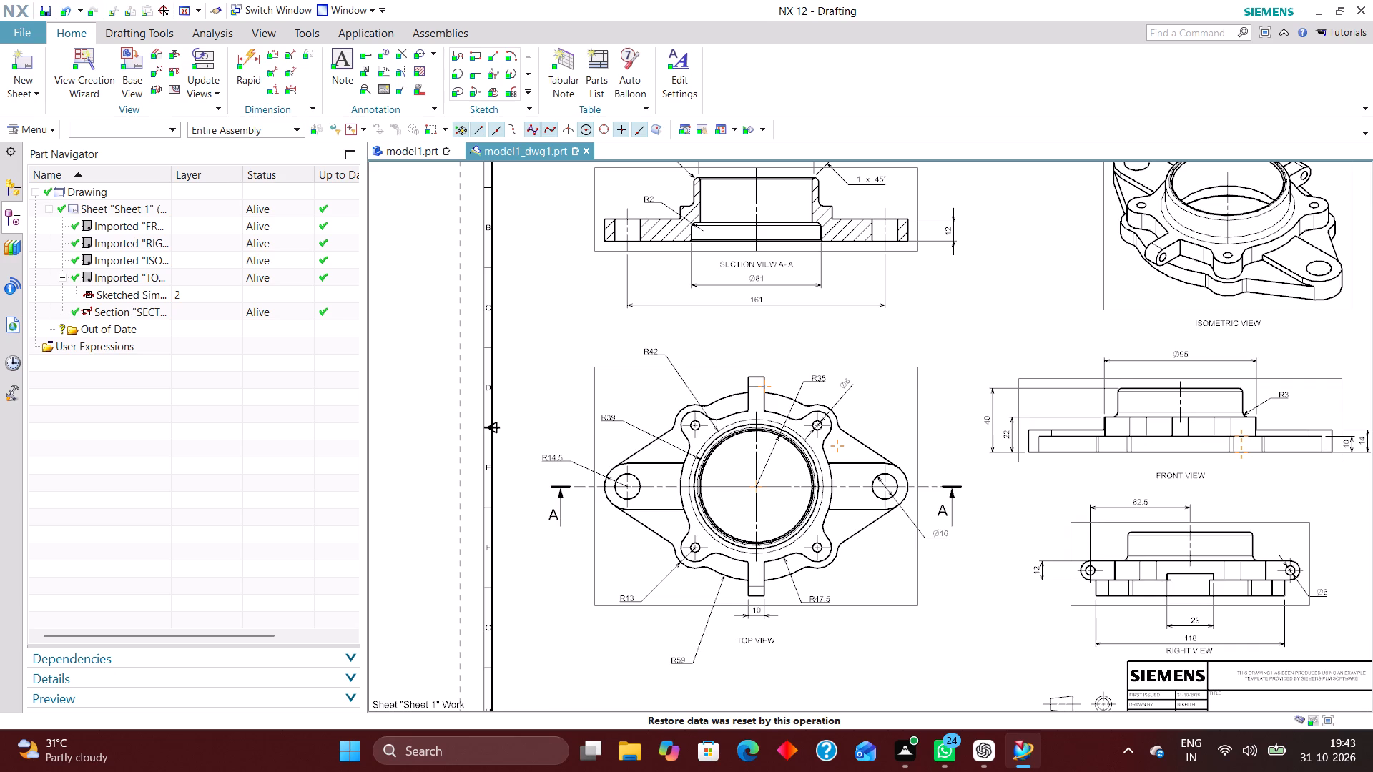
scroll(816, 401, down, 1)
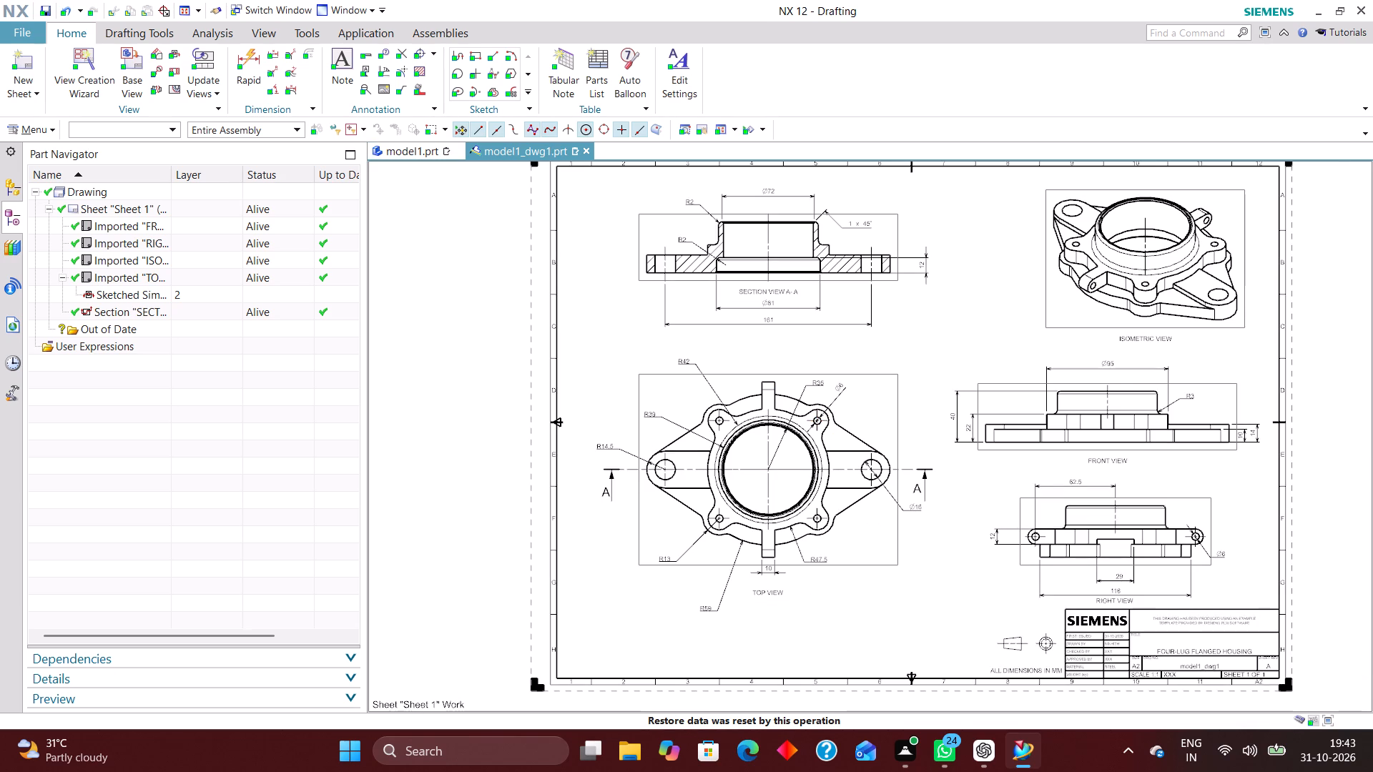
Filter the selection to dimensions, select all of them and move them to layer 223 with Edit Object Display.
click(139, 127)
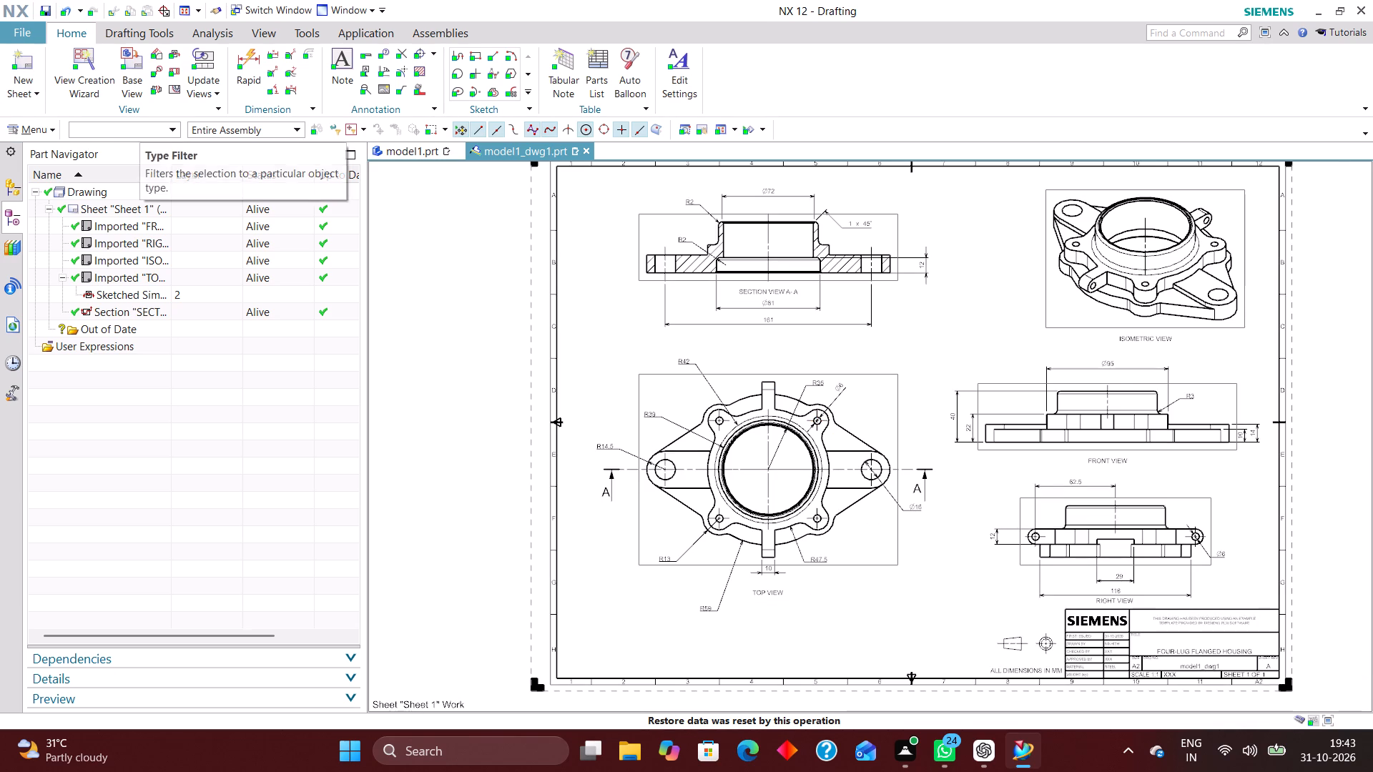
click(131, 194)
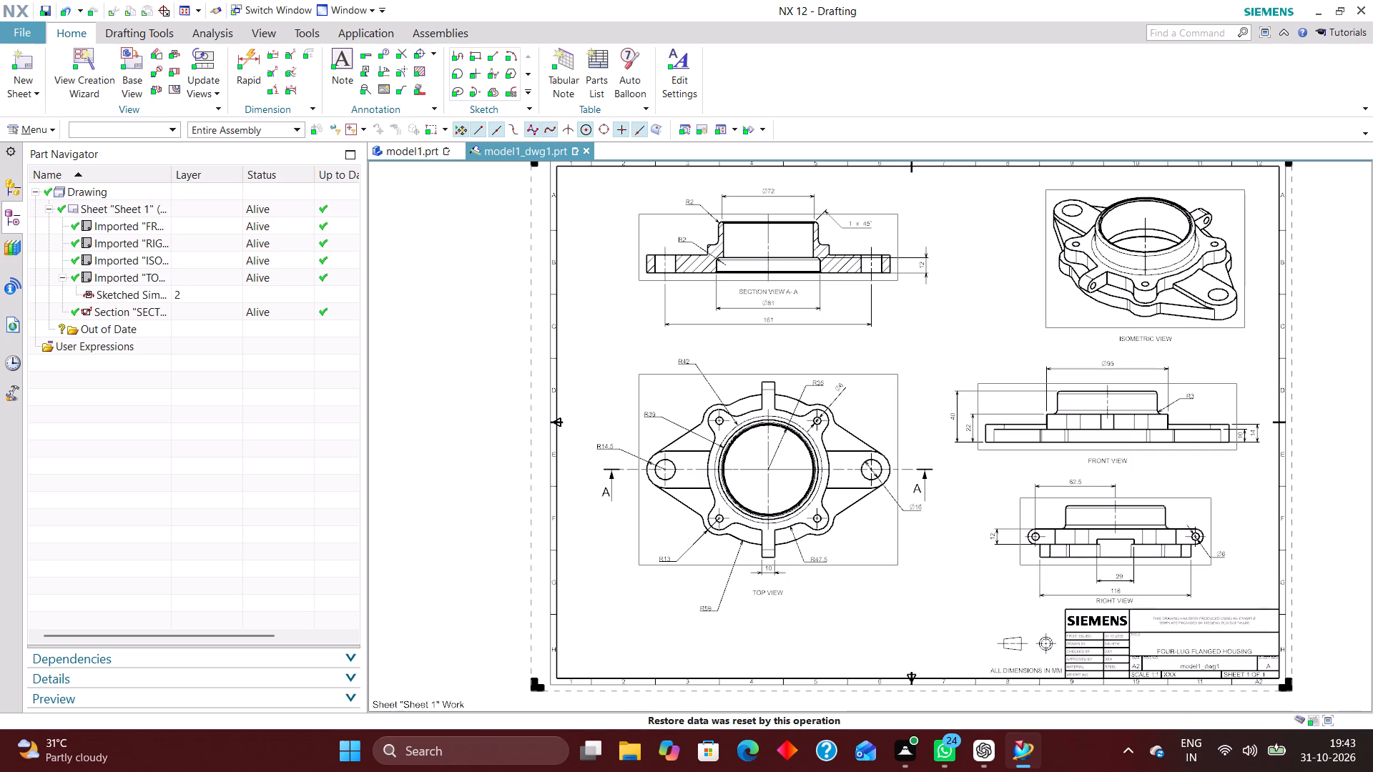
key(ctrl+a)
key(ctrl+j)
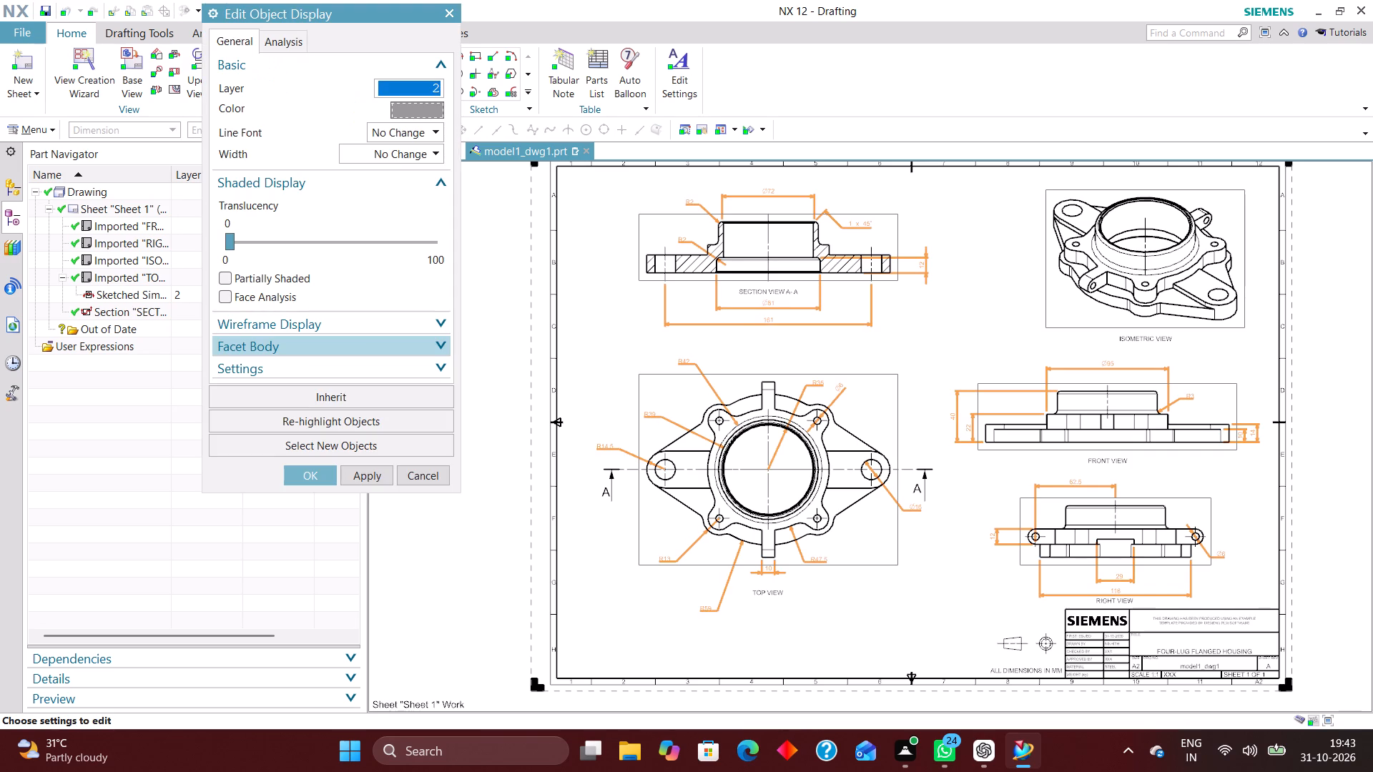
text(22)
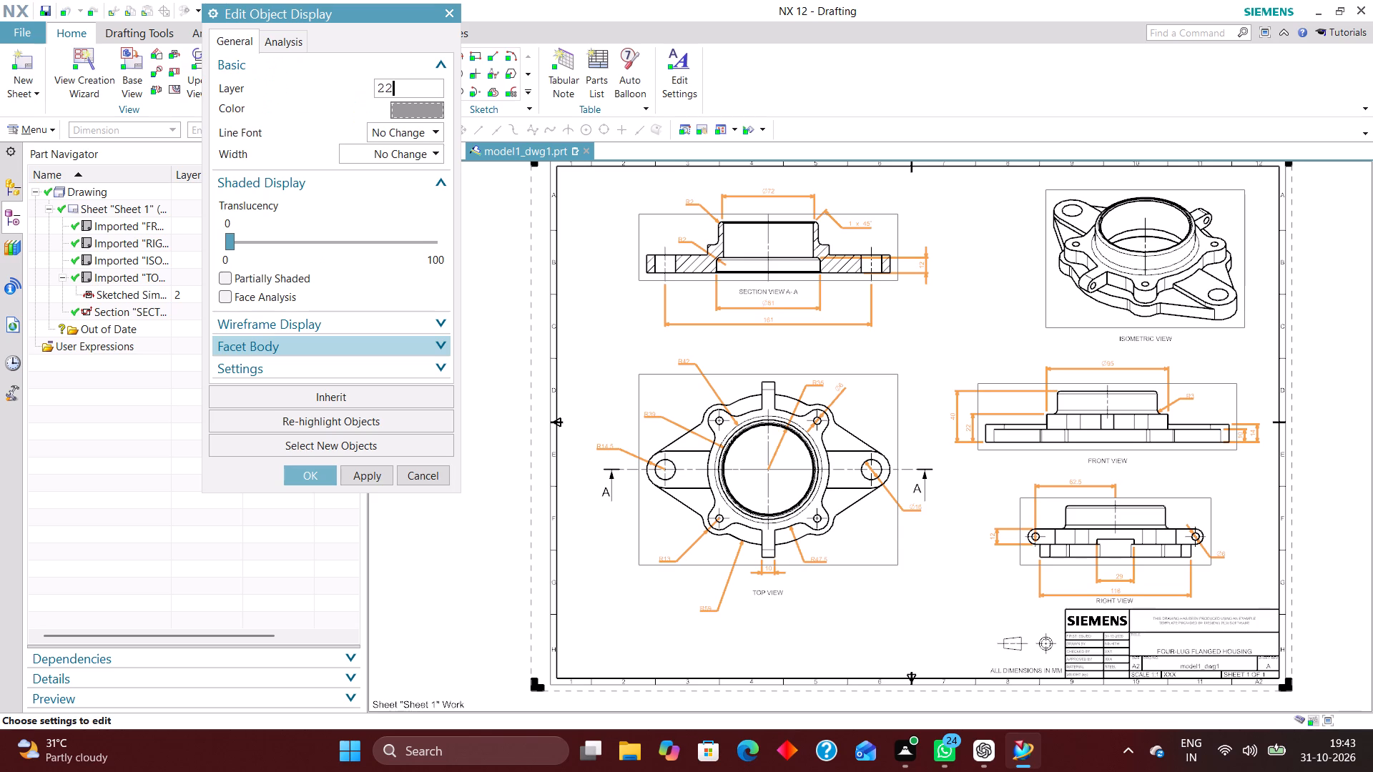
key(3)
key(Return)
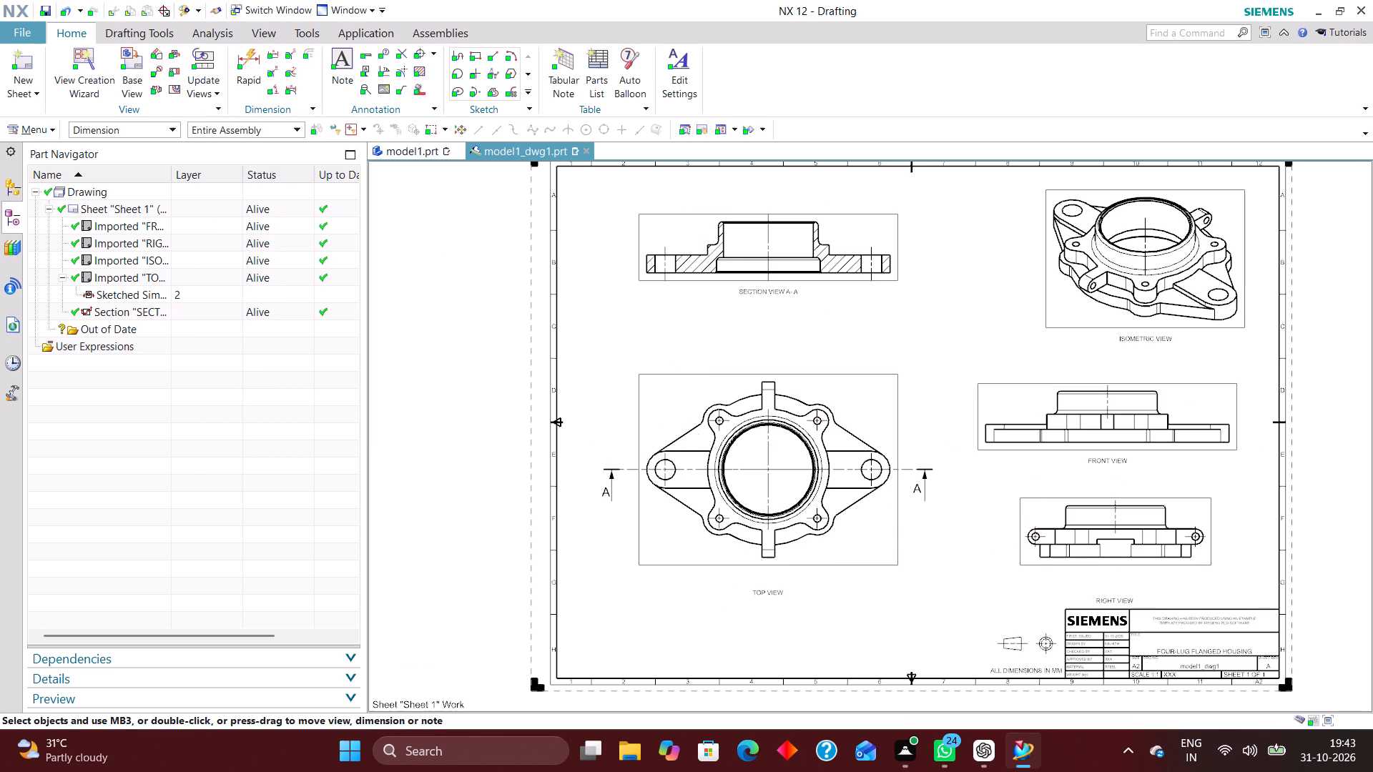
Filter the selection to notes, select all of them and move them to layer 224 with Edit Object Display.
click(138, 126)
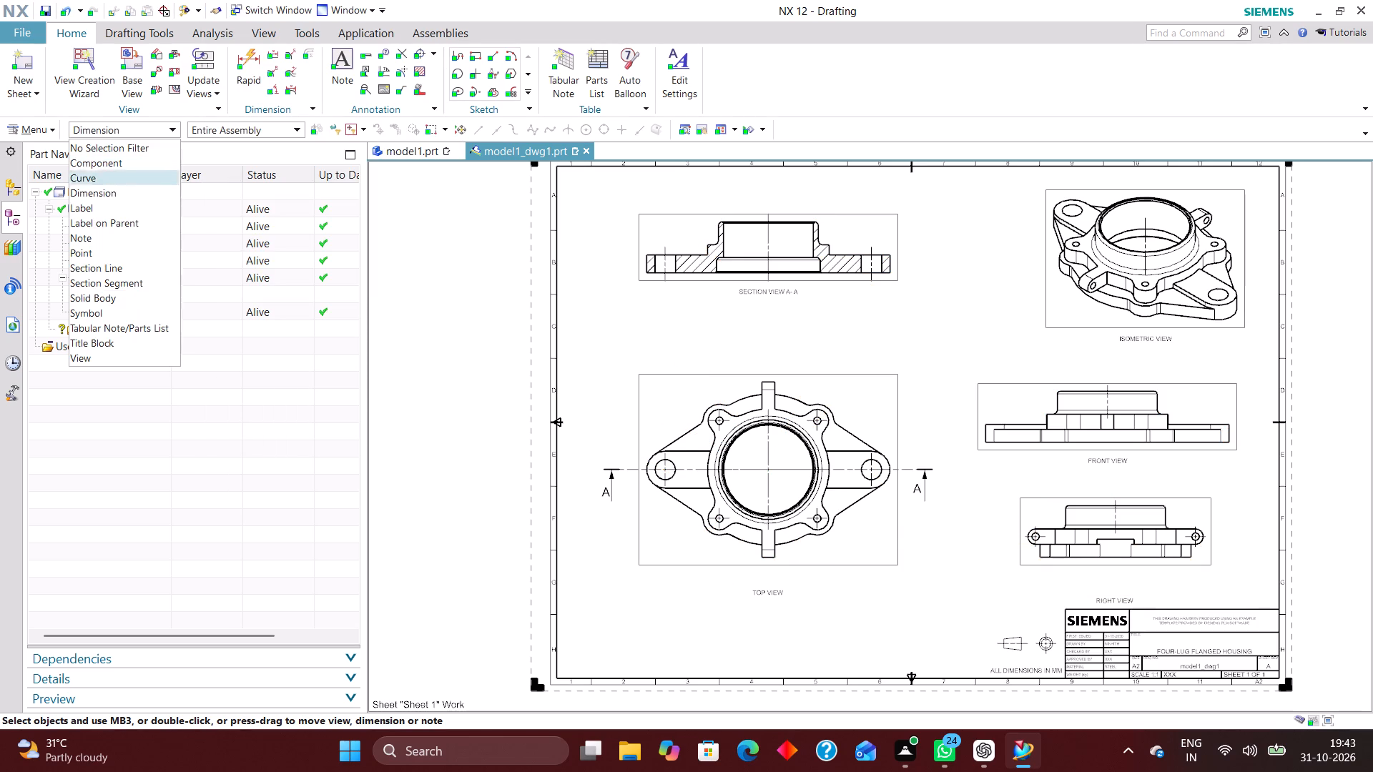
click(127, 237)
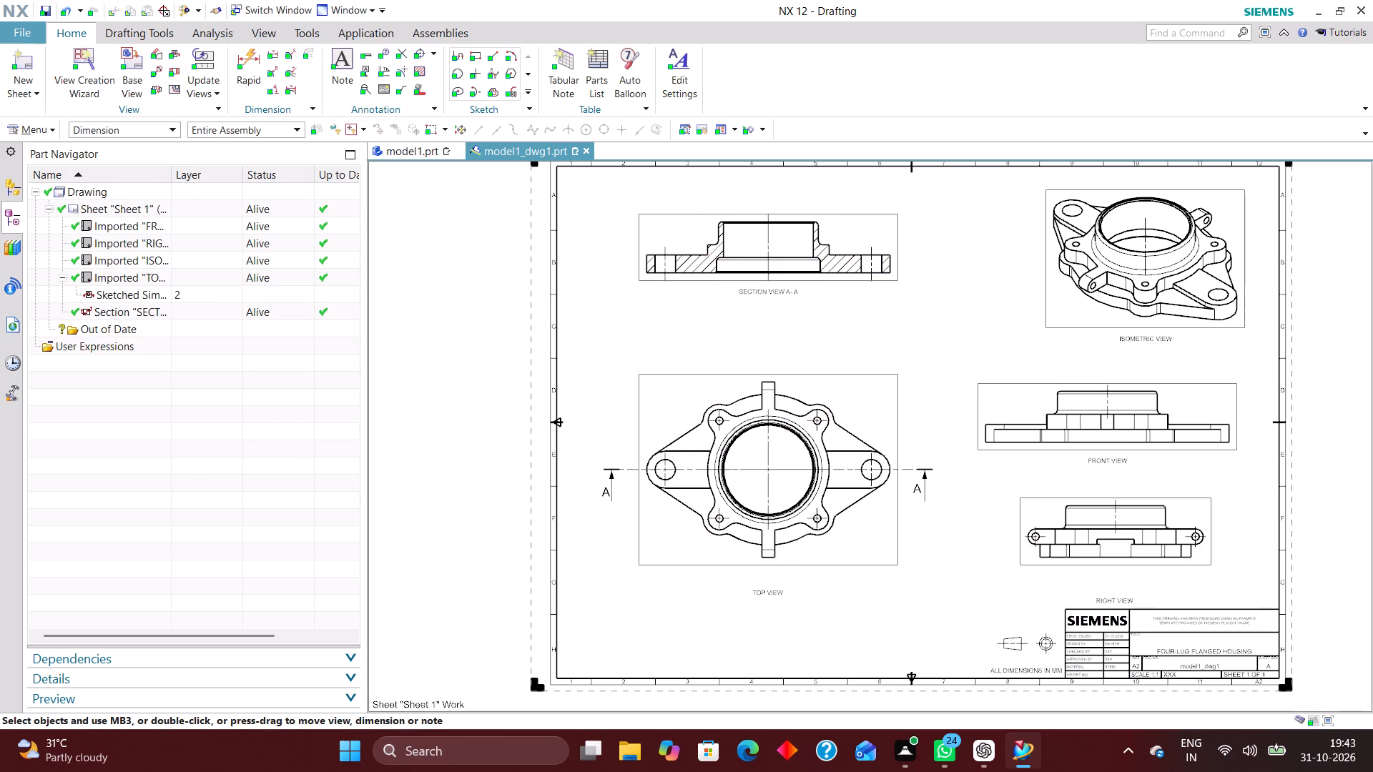
key(ctrl+a)
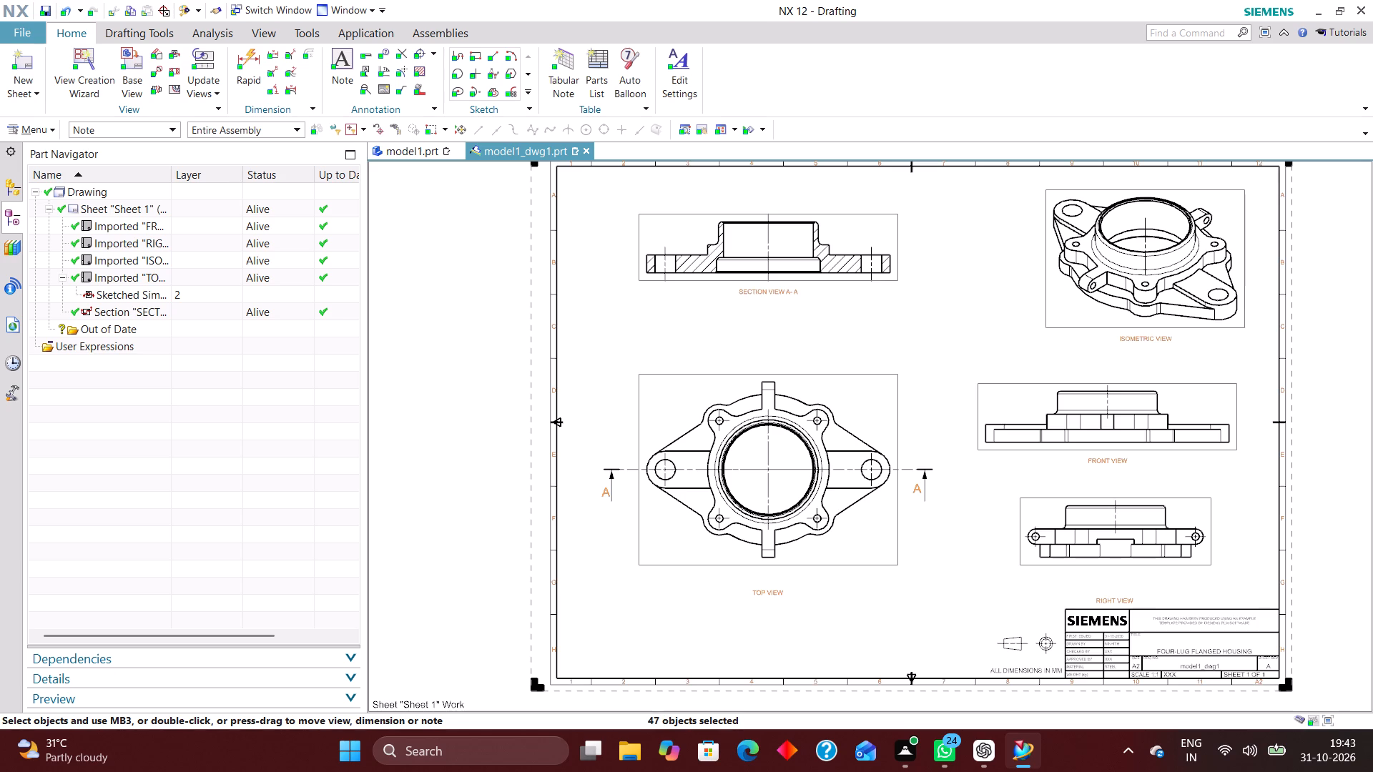
key(ctrl+j)
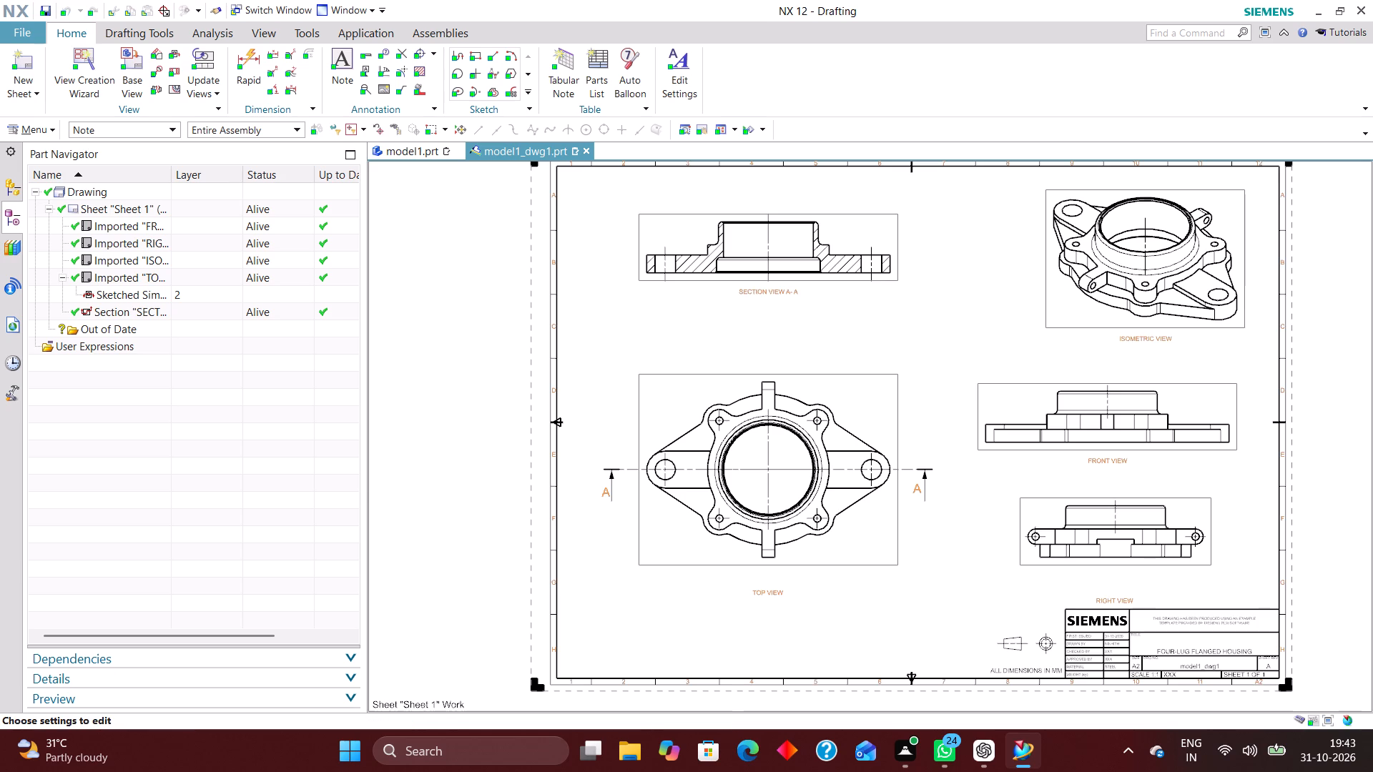
text(224)
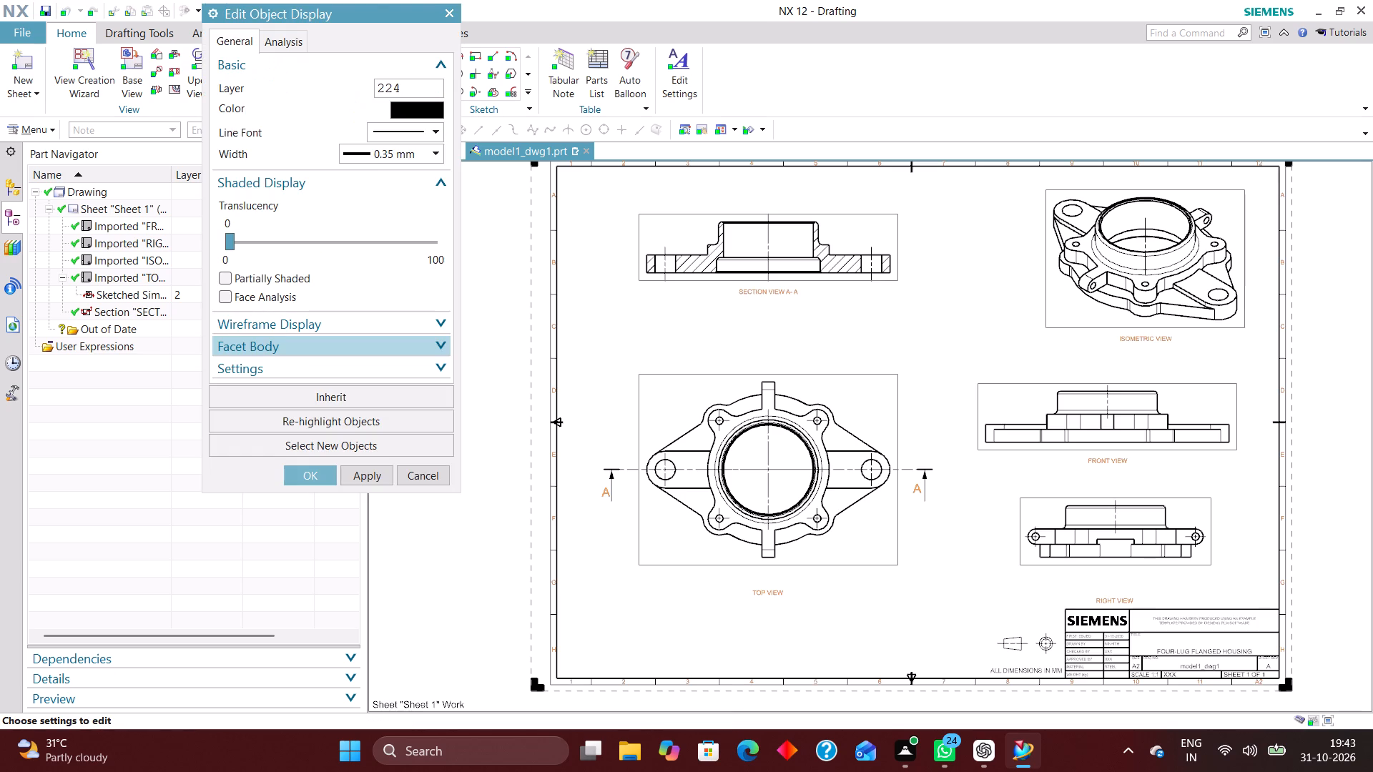
key(Return)
Filter the selection to symbols, select all of them and move them to layer 225 with Edit Object Display.
click(142, 129)
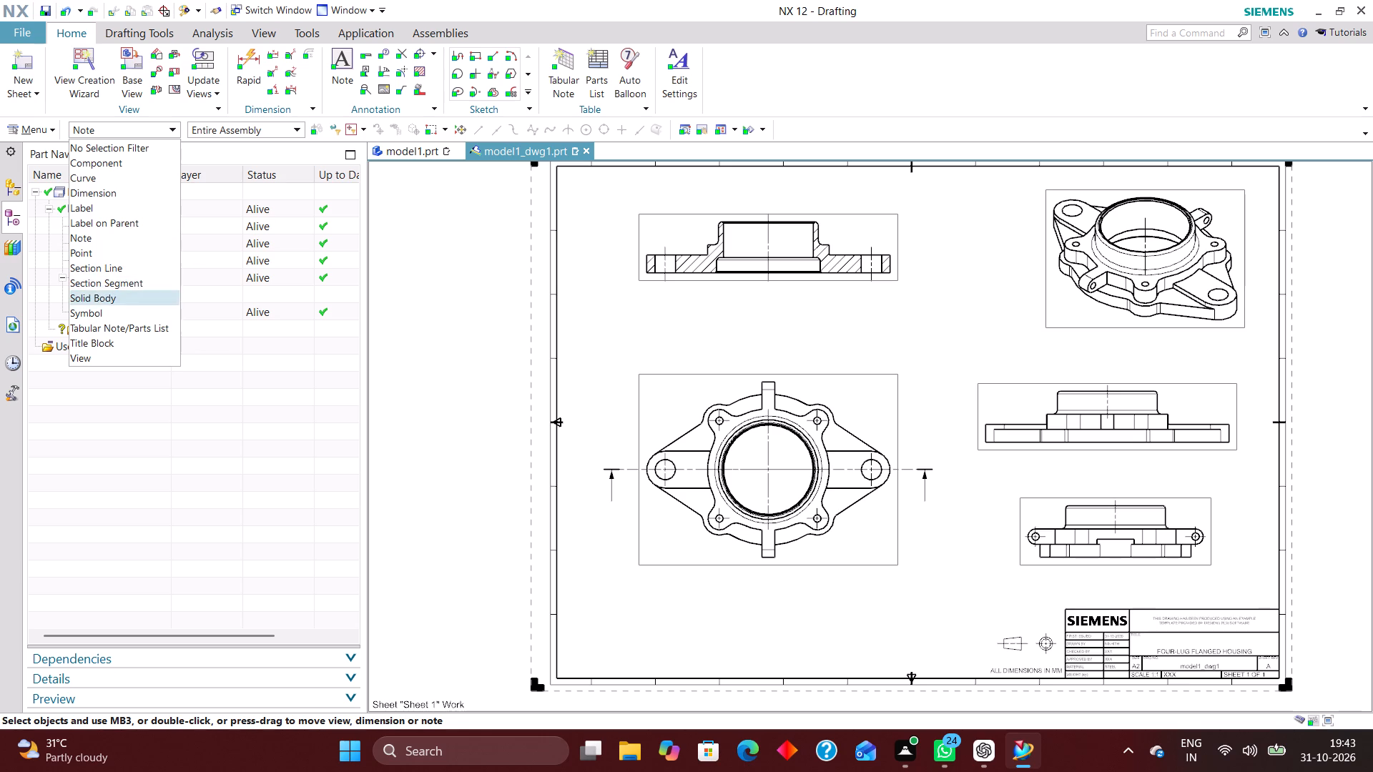
click(120, 309)
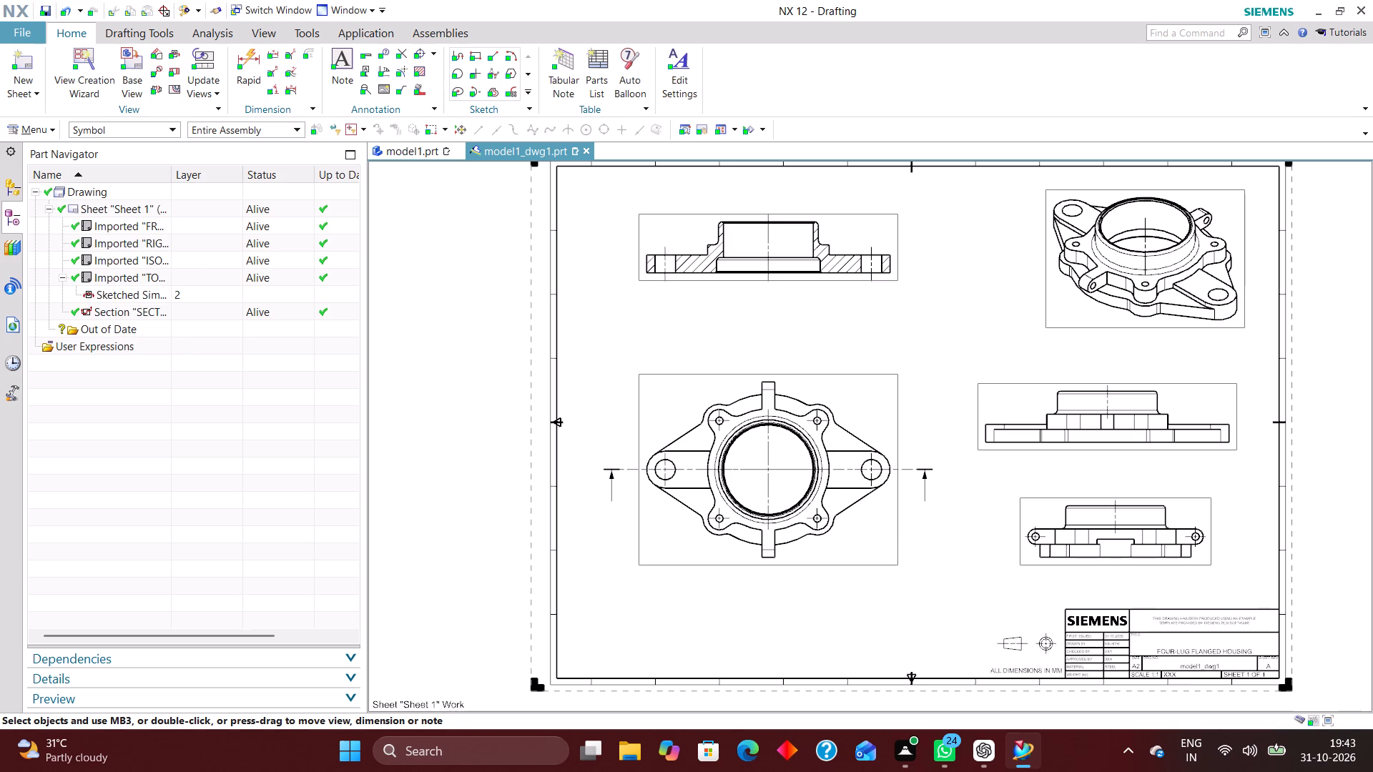
key(ctrl+a)
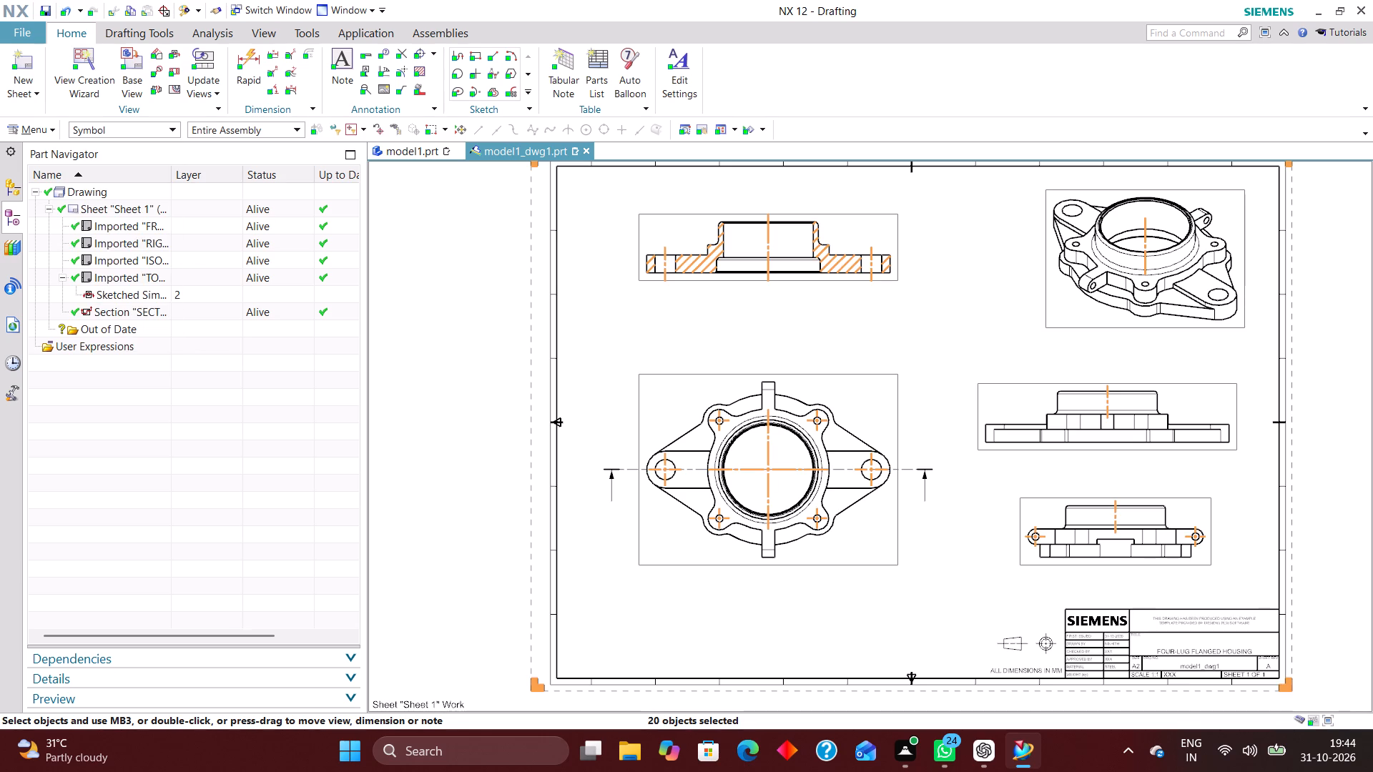
key(ctrl+j)
text(225)
key(Return)
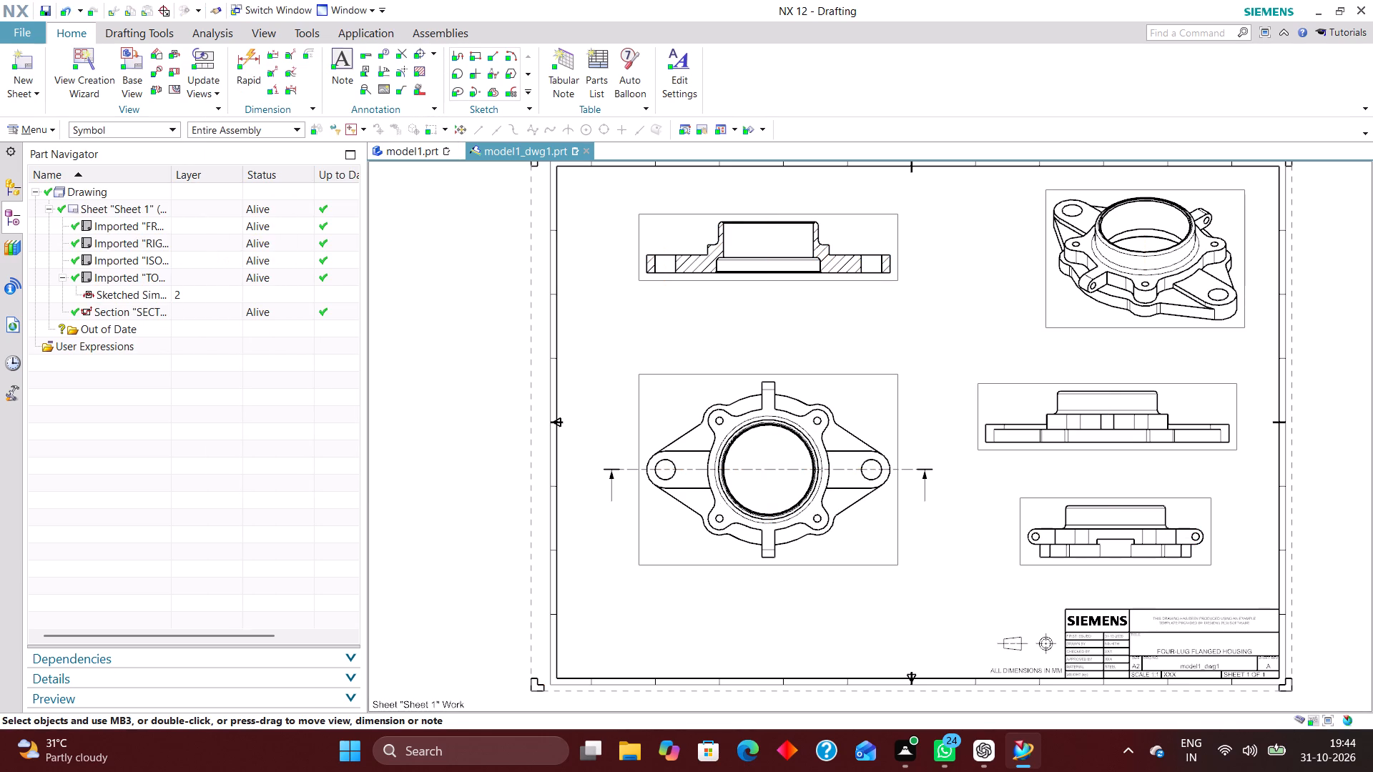
Filter the selection to section lines, select the A-A section line and move it to layer 226 with Edit Object Display.
click(127, 131)
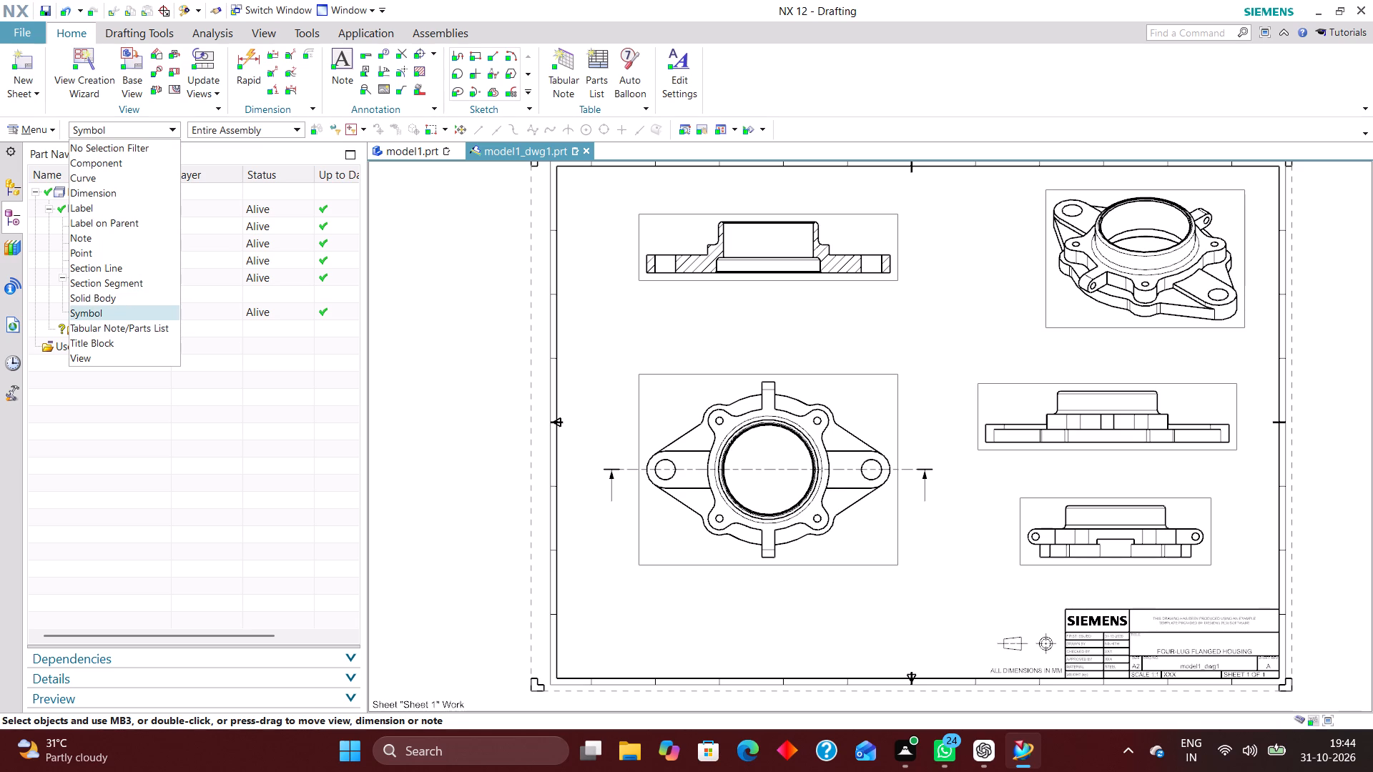
click(124, 269)
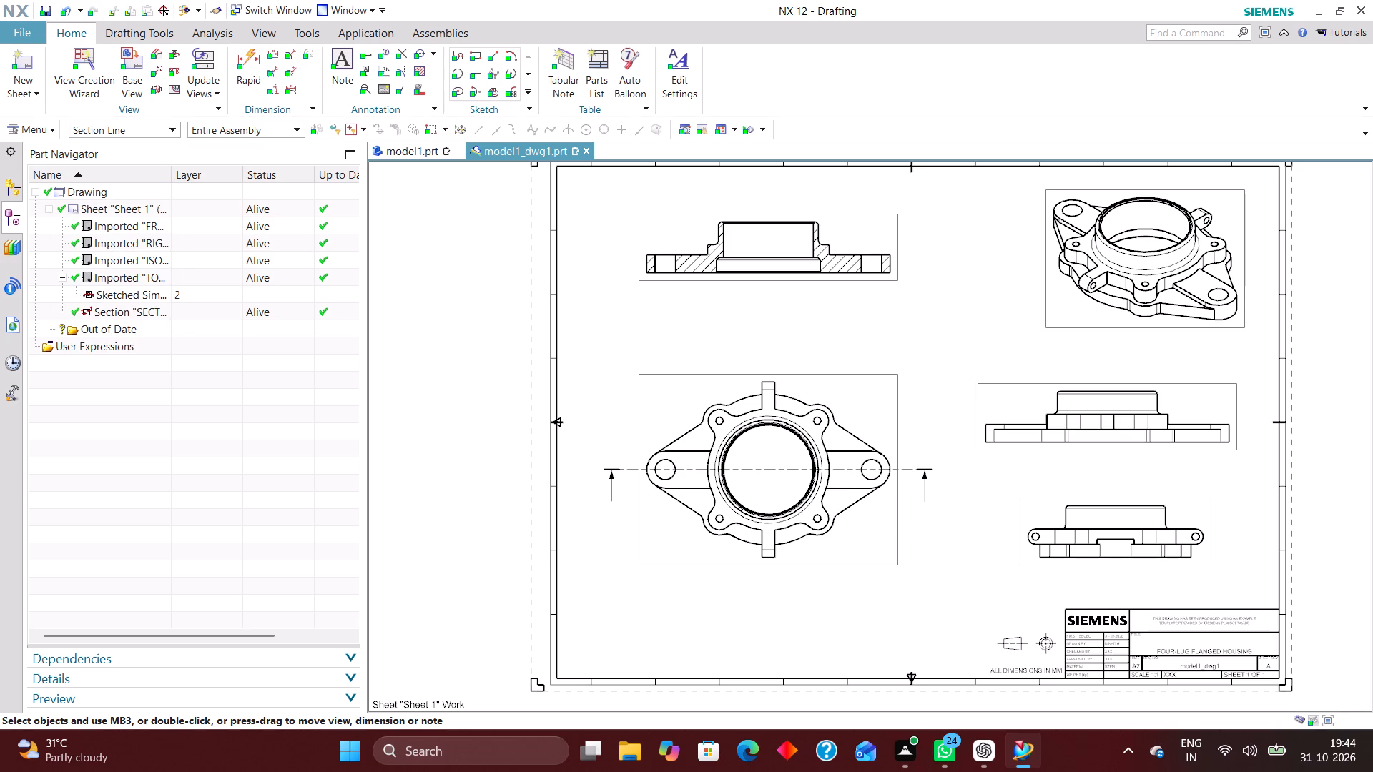
key(ctrl+a)
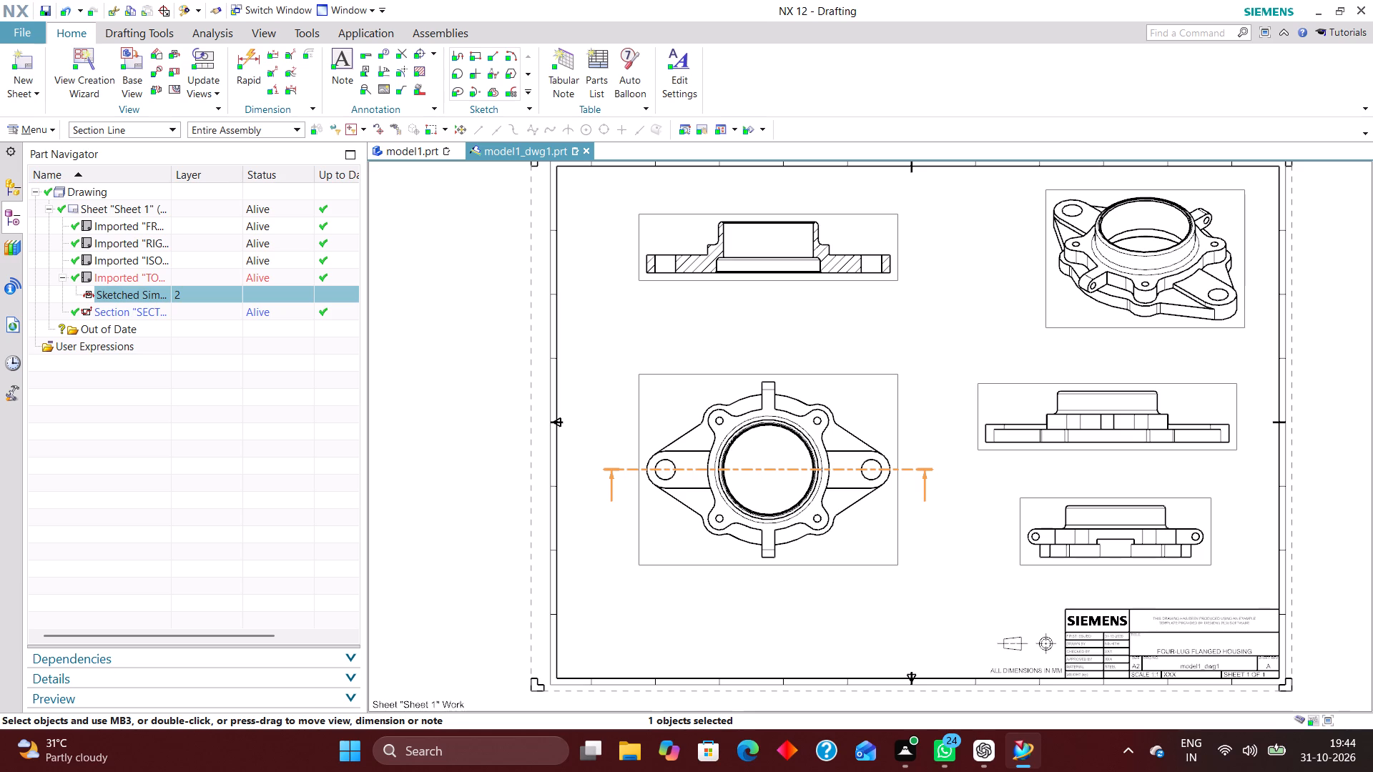
key(ctrl+j)
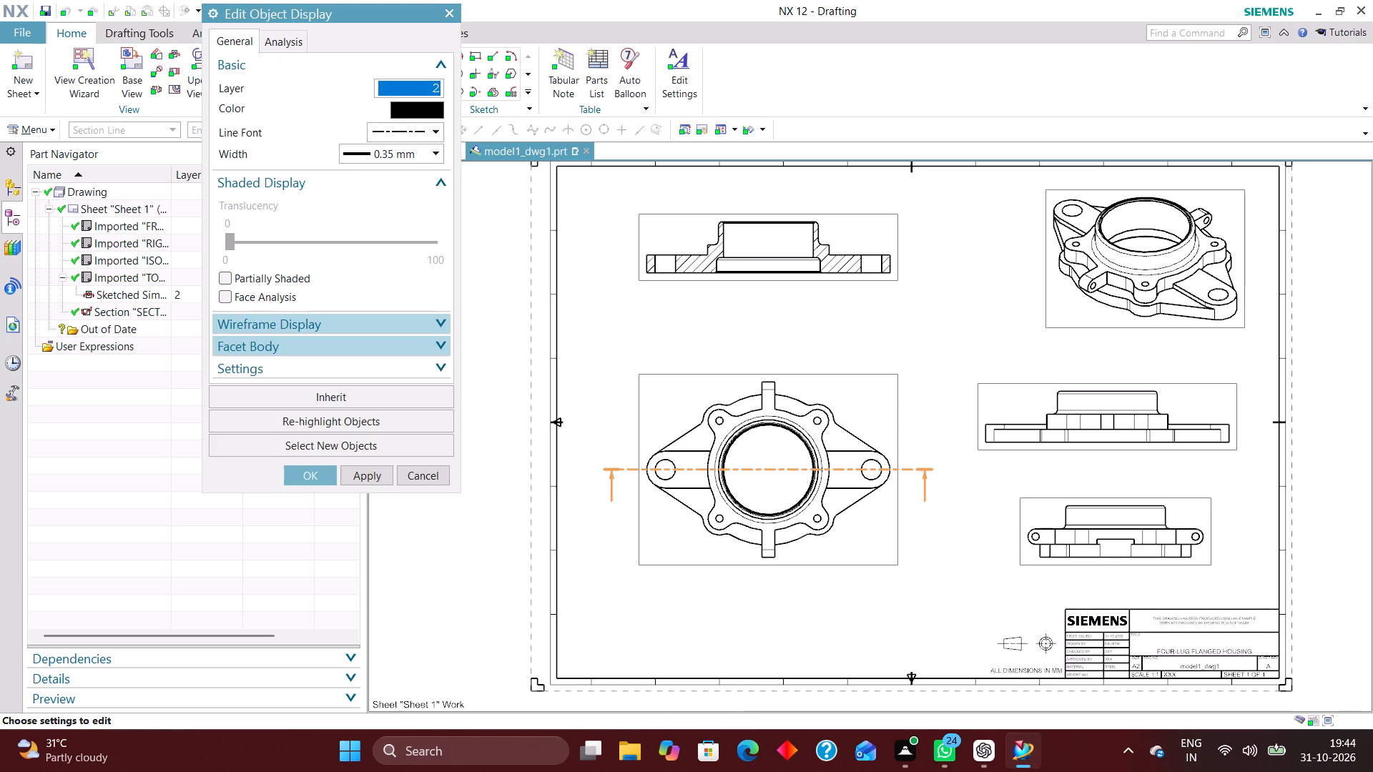
text(226)
key(Return)
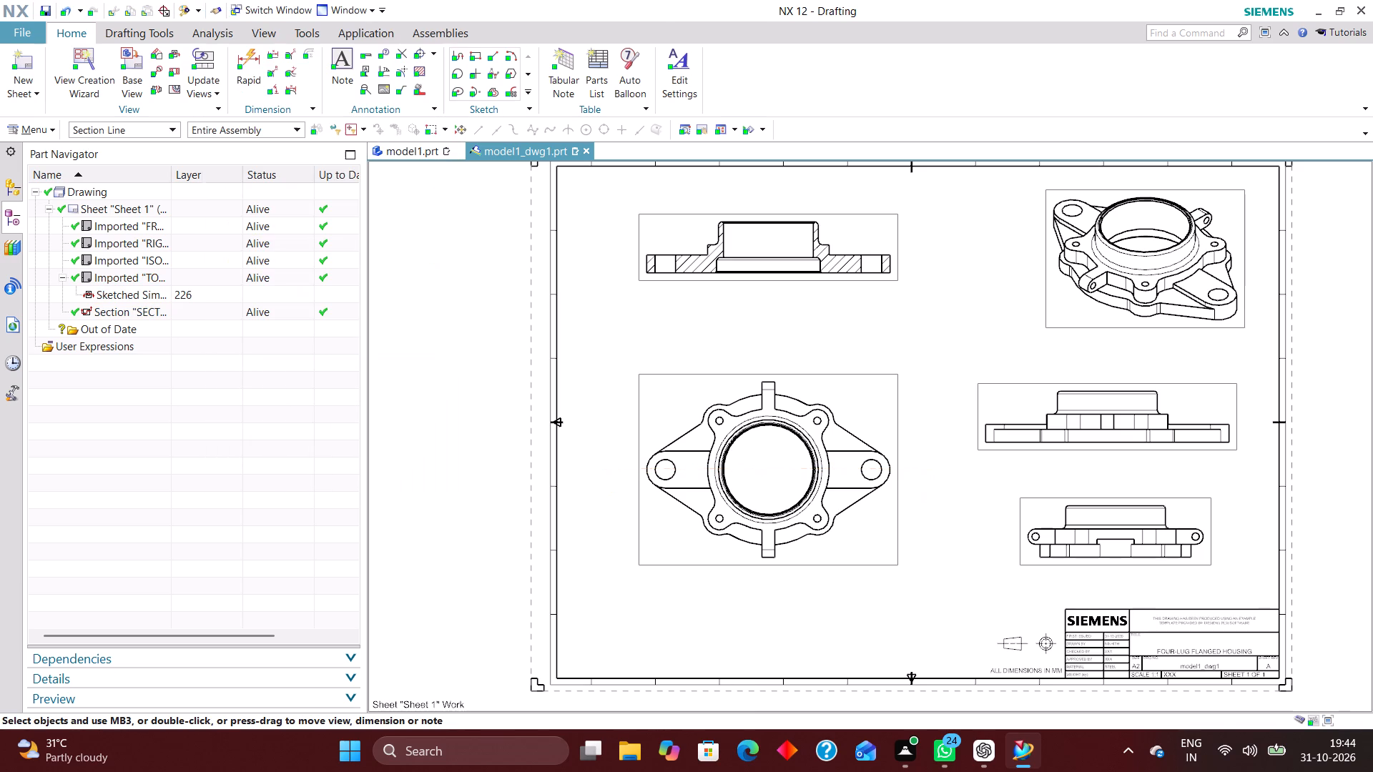
Filter the selection to title blocks, select the title block and accept its Edit Object Display settings with layer 256.
click(137, 129)
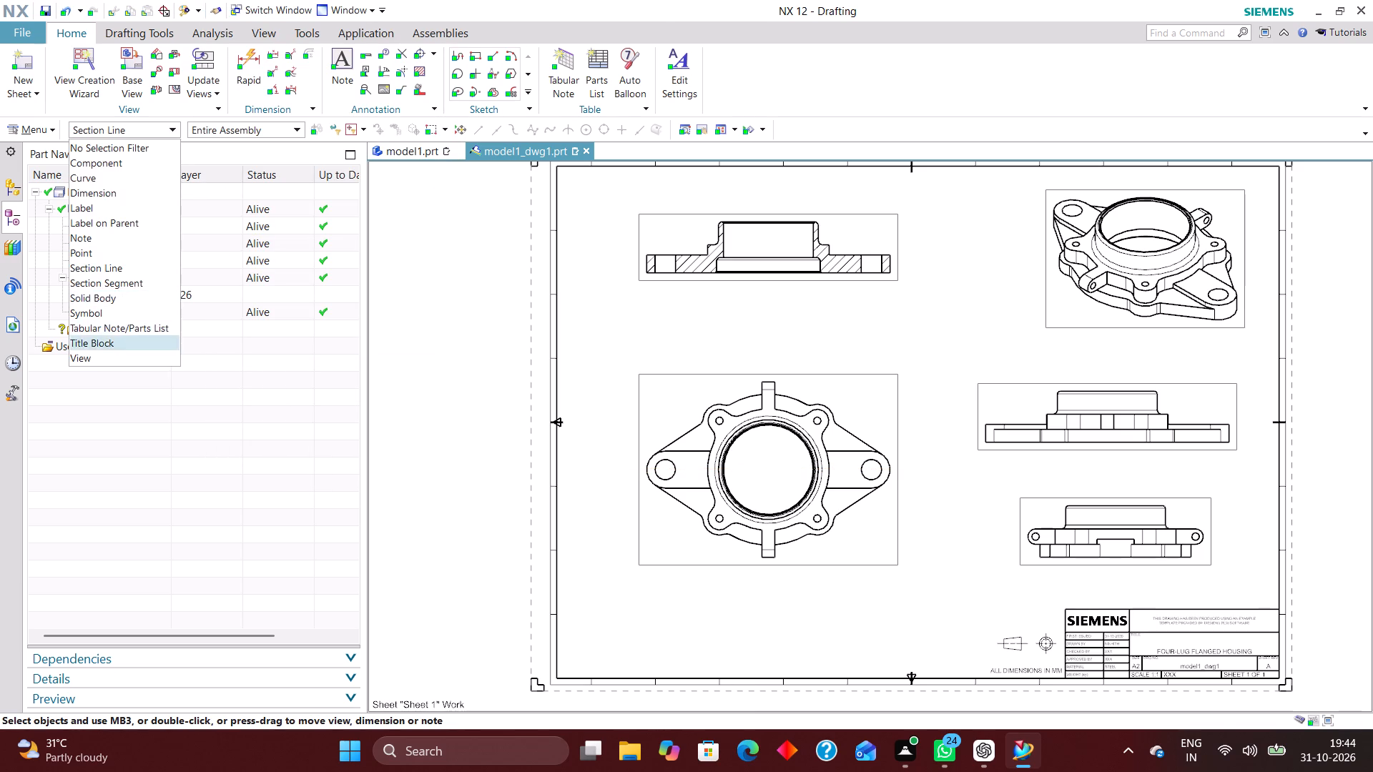
click(135, 341)
key(ctrl+a)
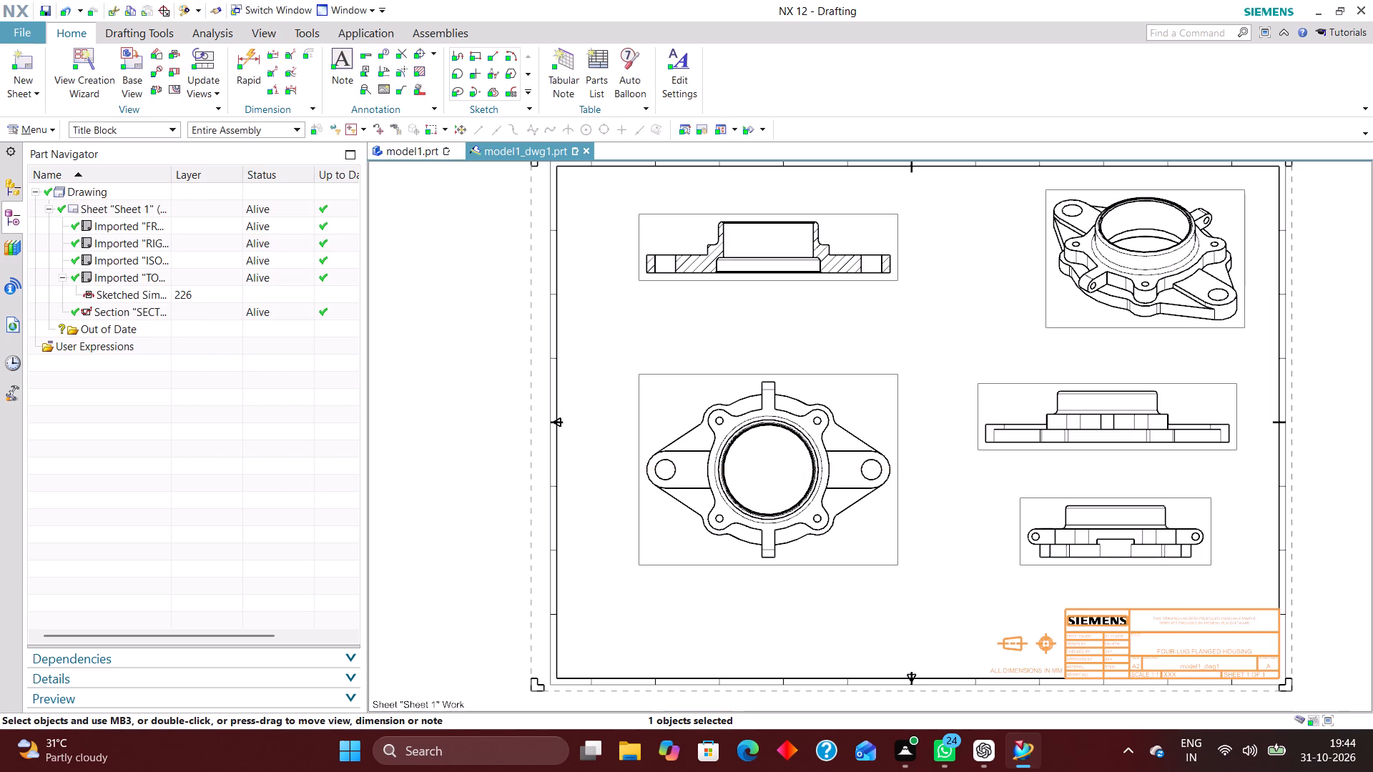
key(ctrl+j)
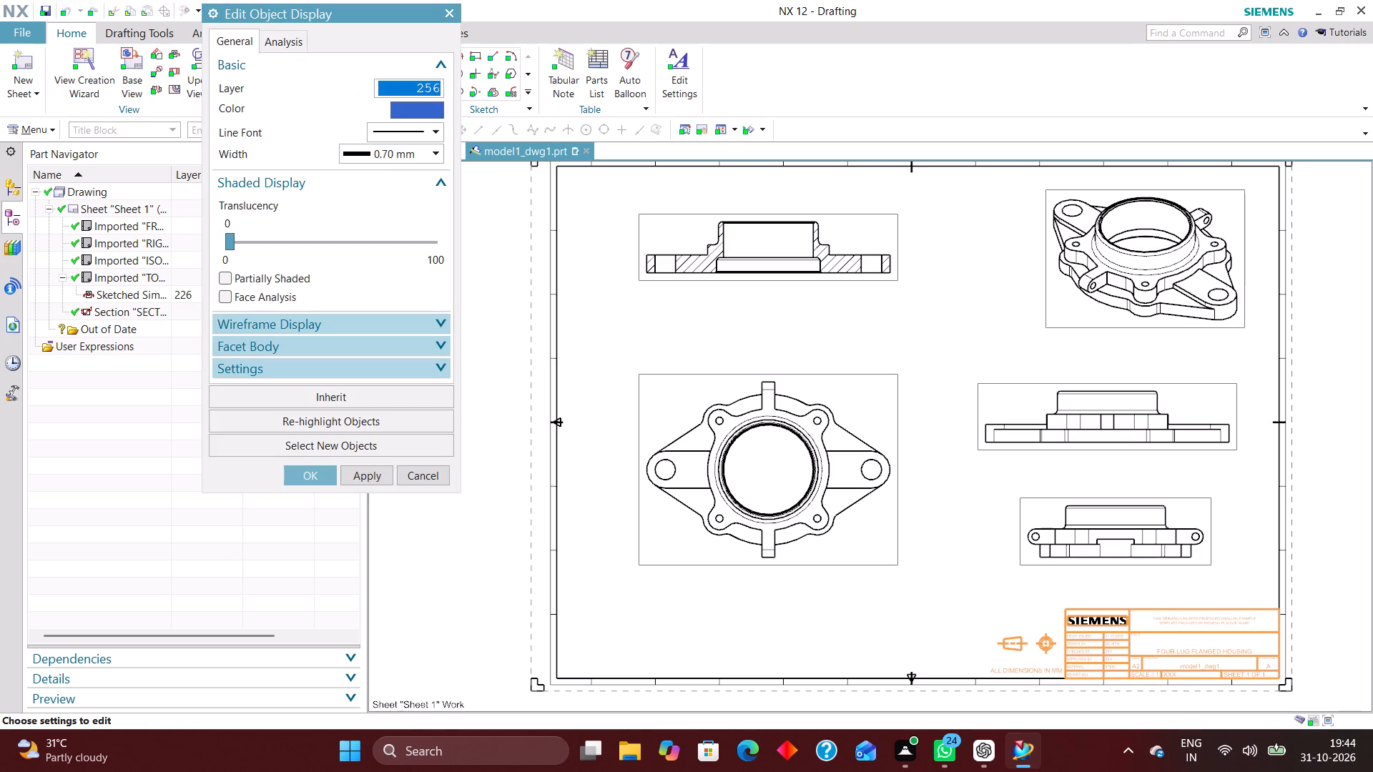
click(318, 477)
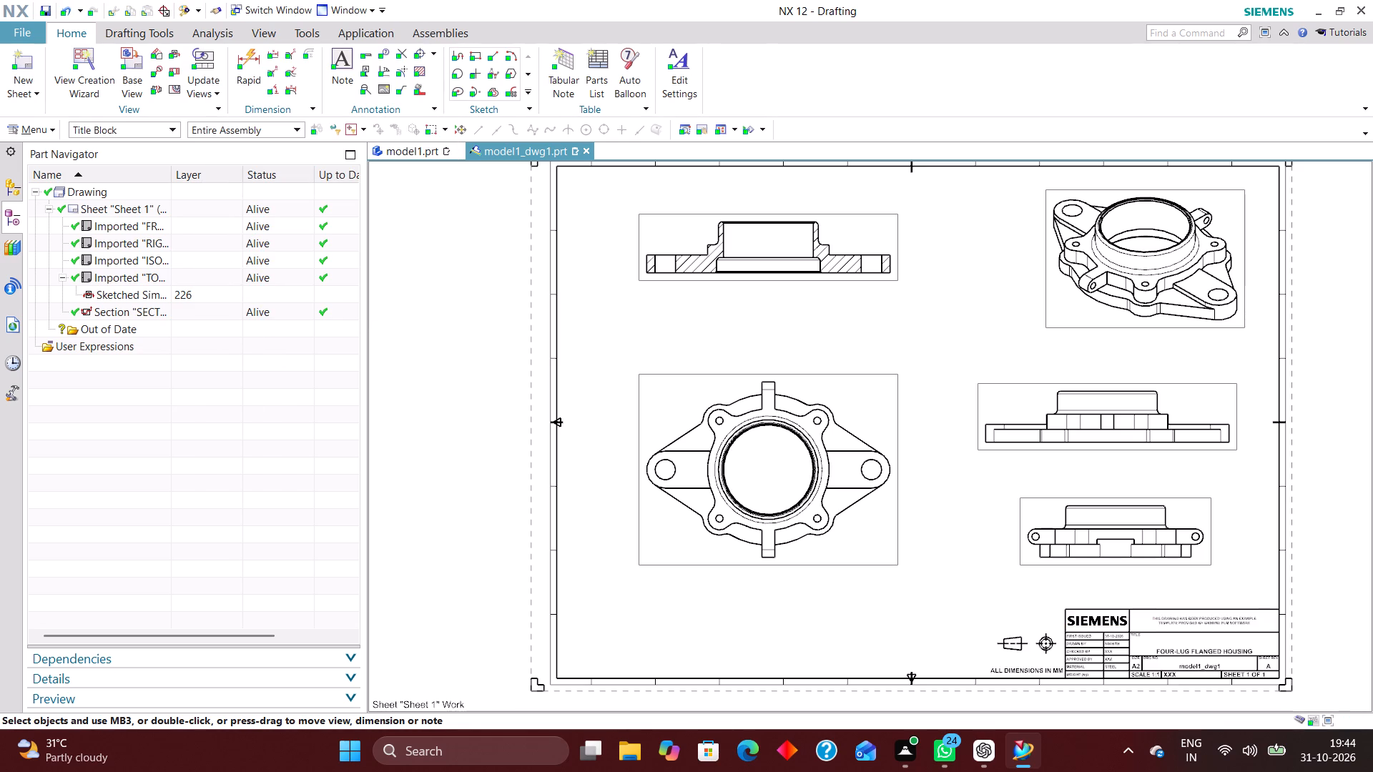
In Layer Settings, turn on every layer in the ALL category, set them all to visible only, and close the settings.
key(ctrl+l)
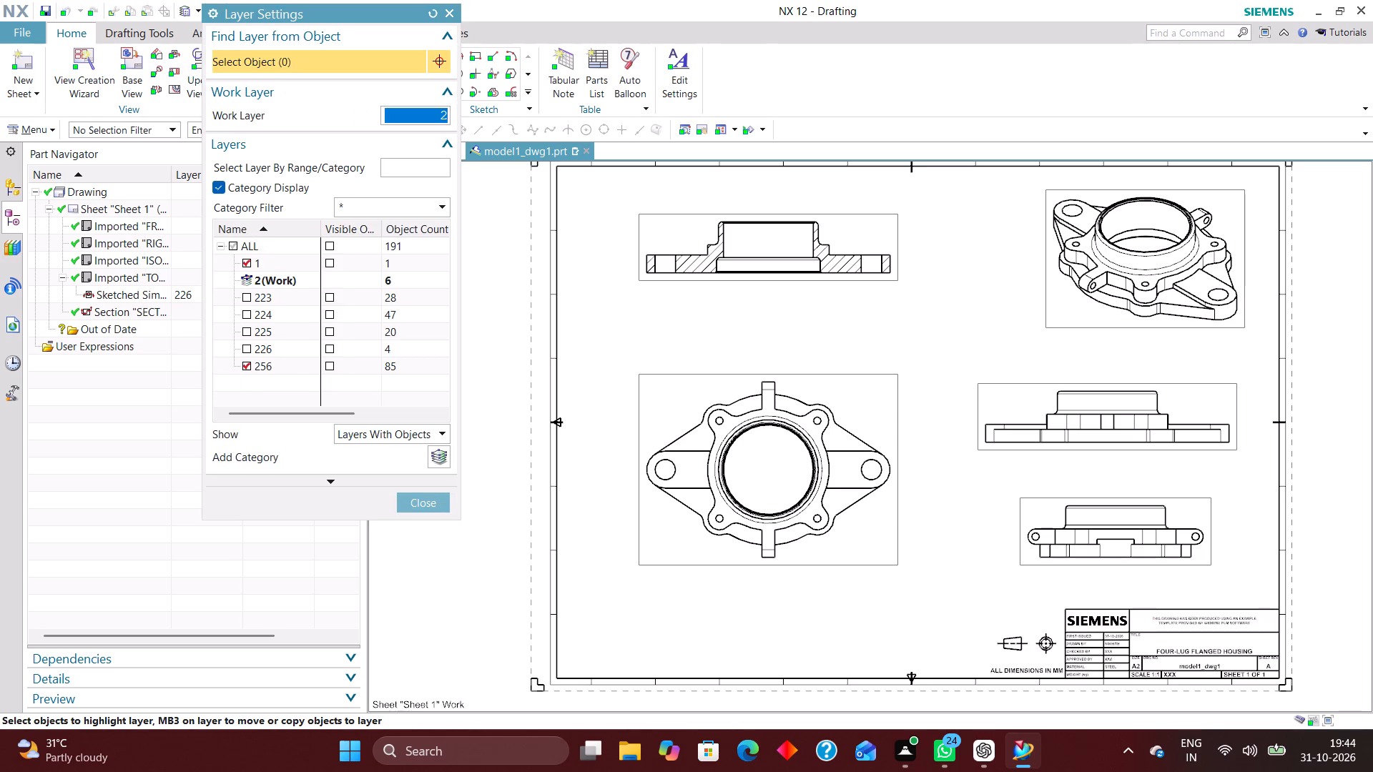
click(235, 245)
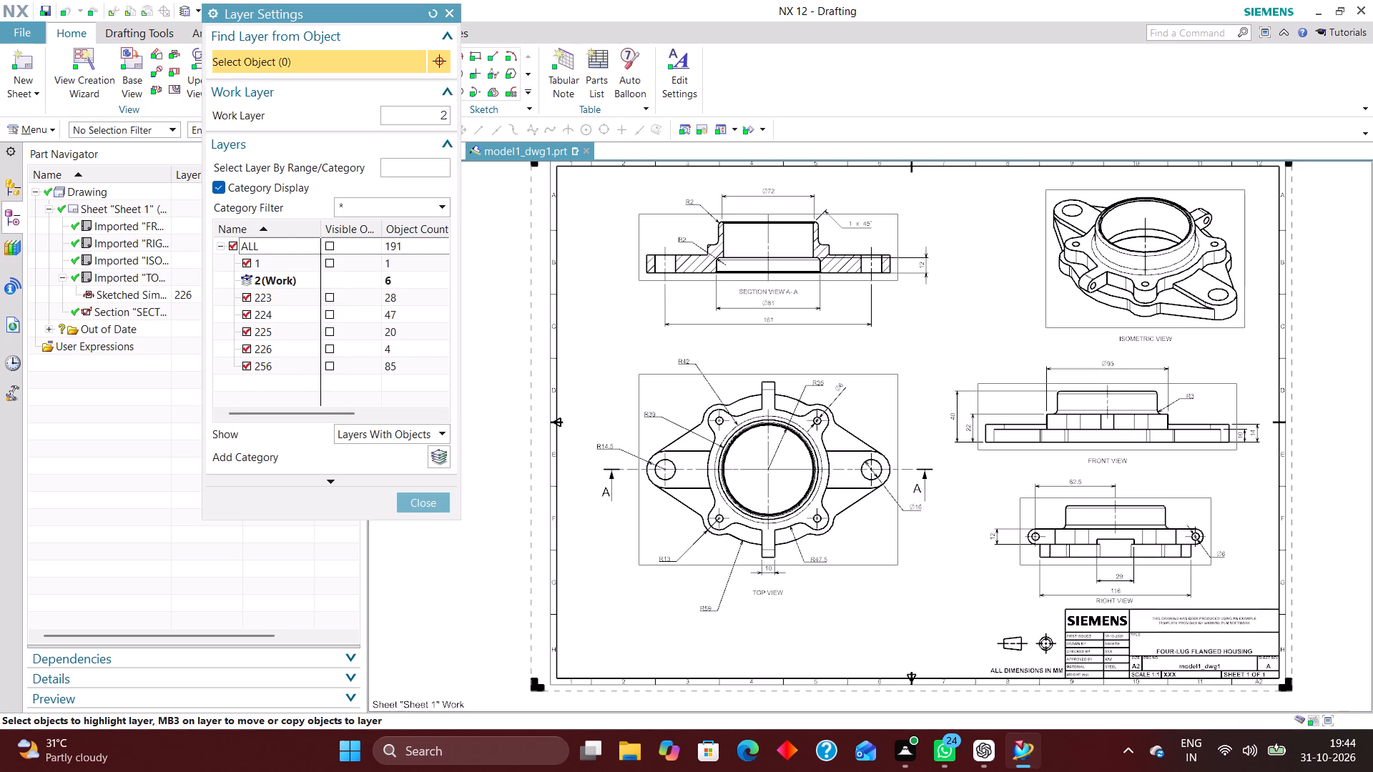
click(330, 244)
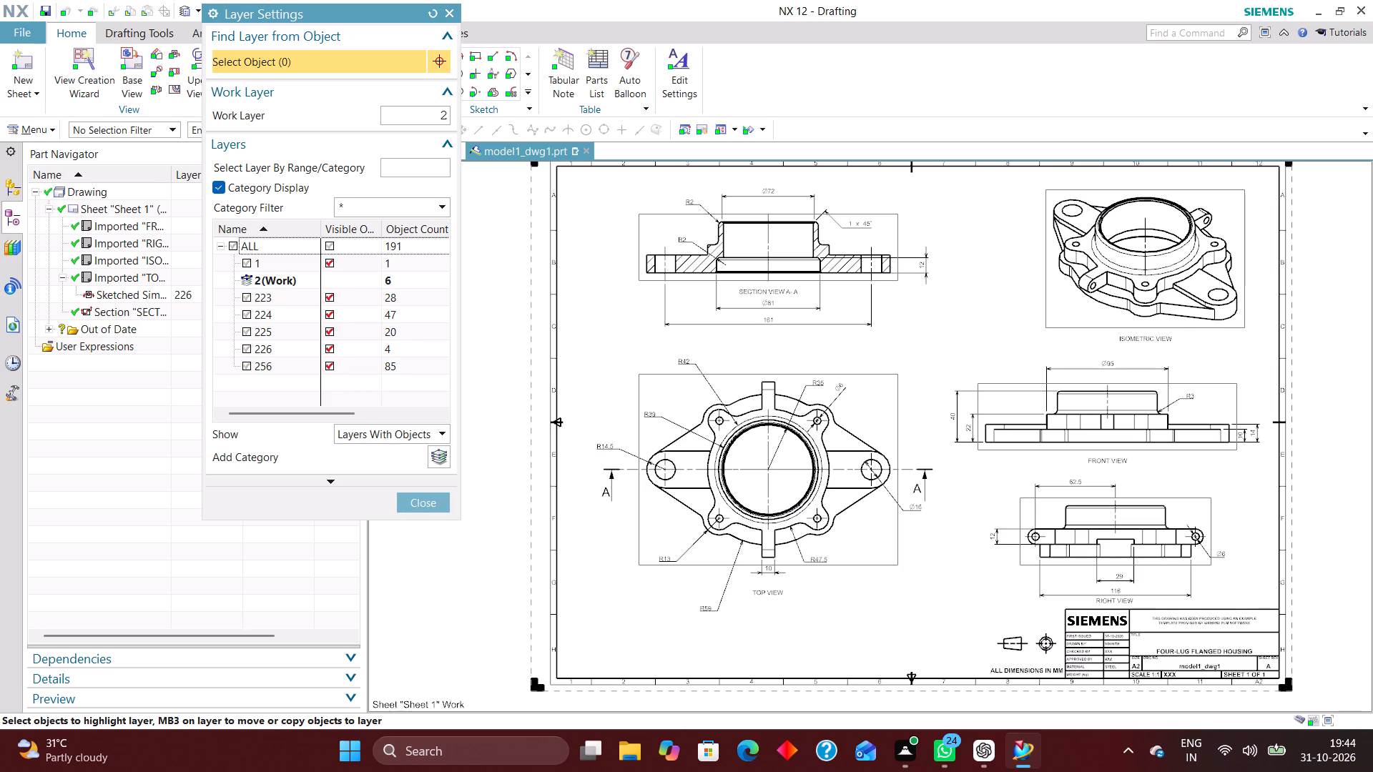
click(426, 504)
scroll(611, 475, down, 3)
scroll(750, 455, up, 2)
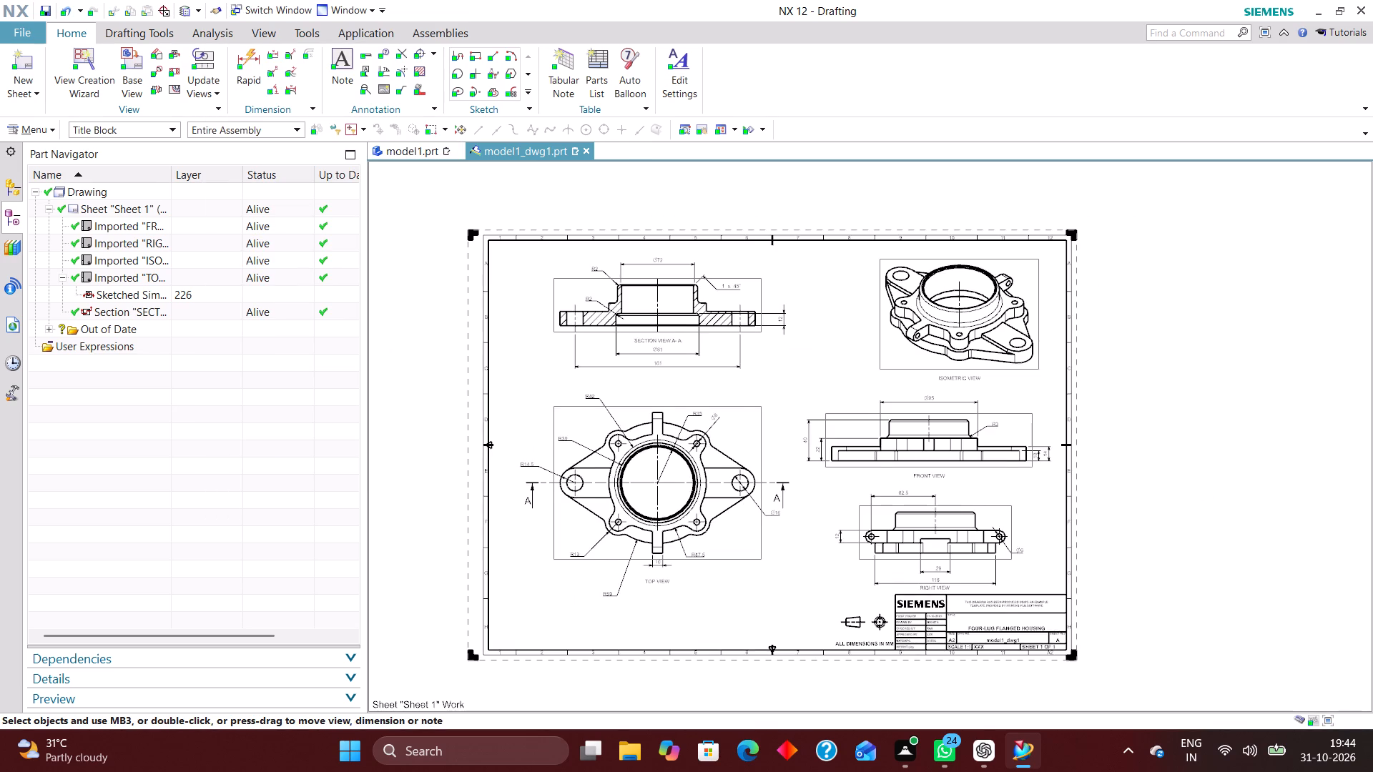
right_drag(827, 332, 752, 431)
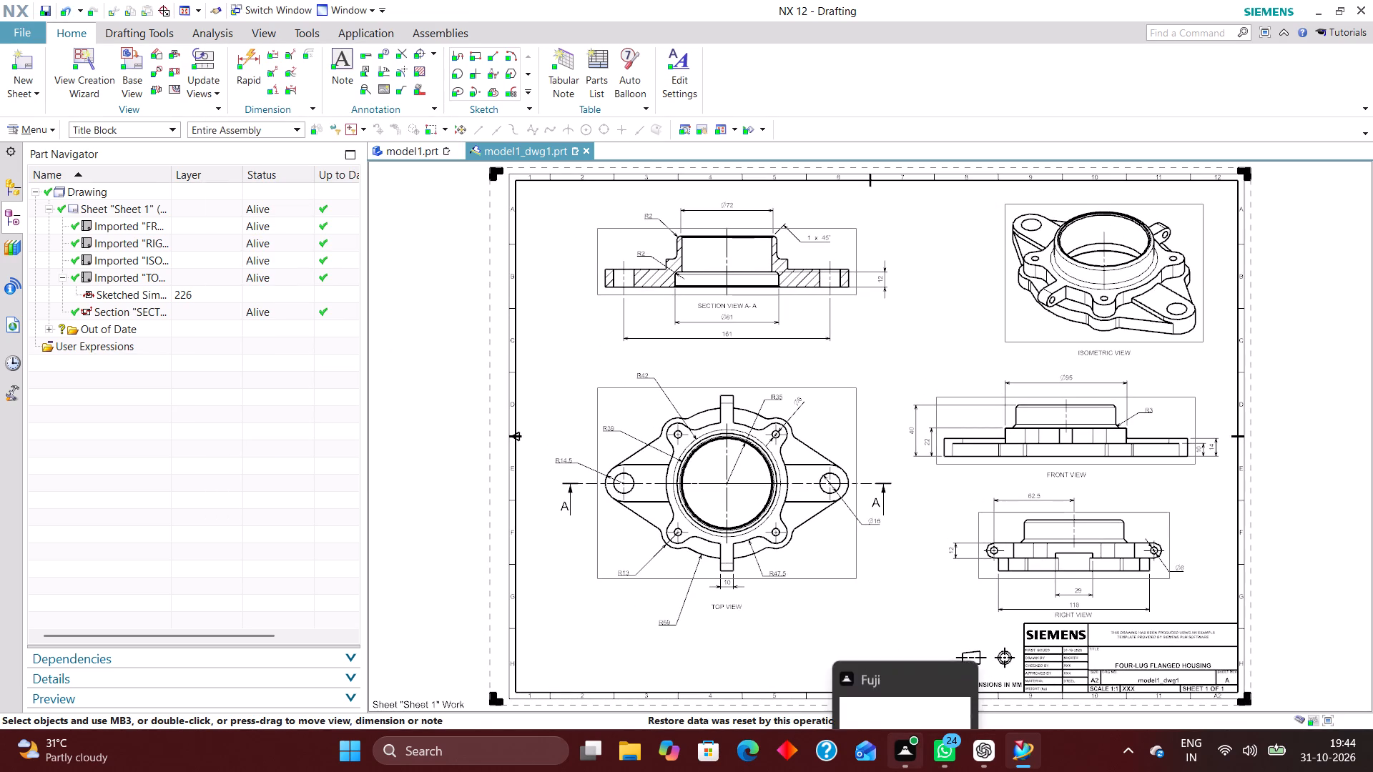
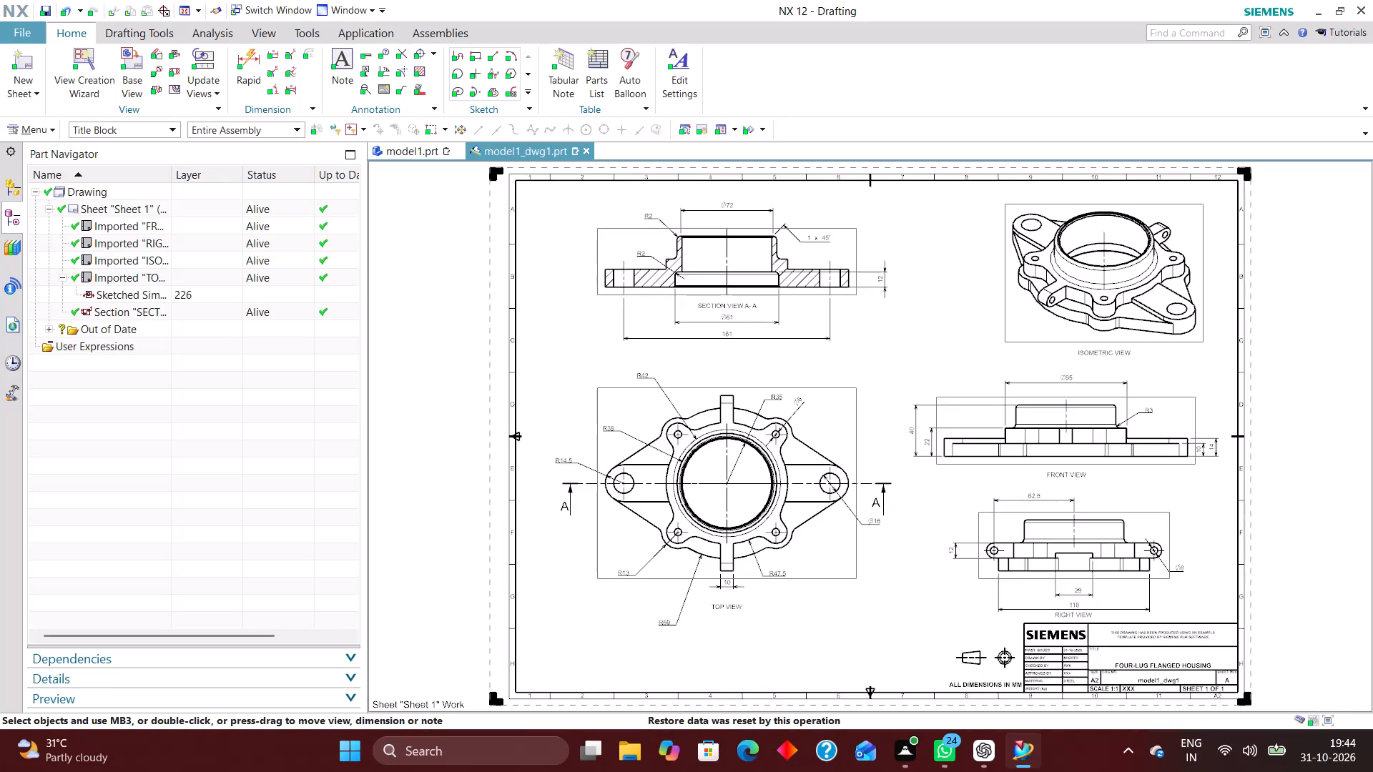
Reset the selection filter from title blocks to No Selection Filter.
right_drag(945, 280, 887, 365)
right_drag(948, 280, 865, 419)
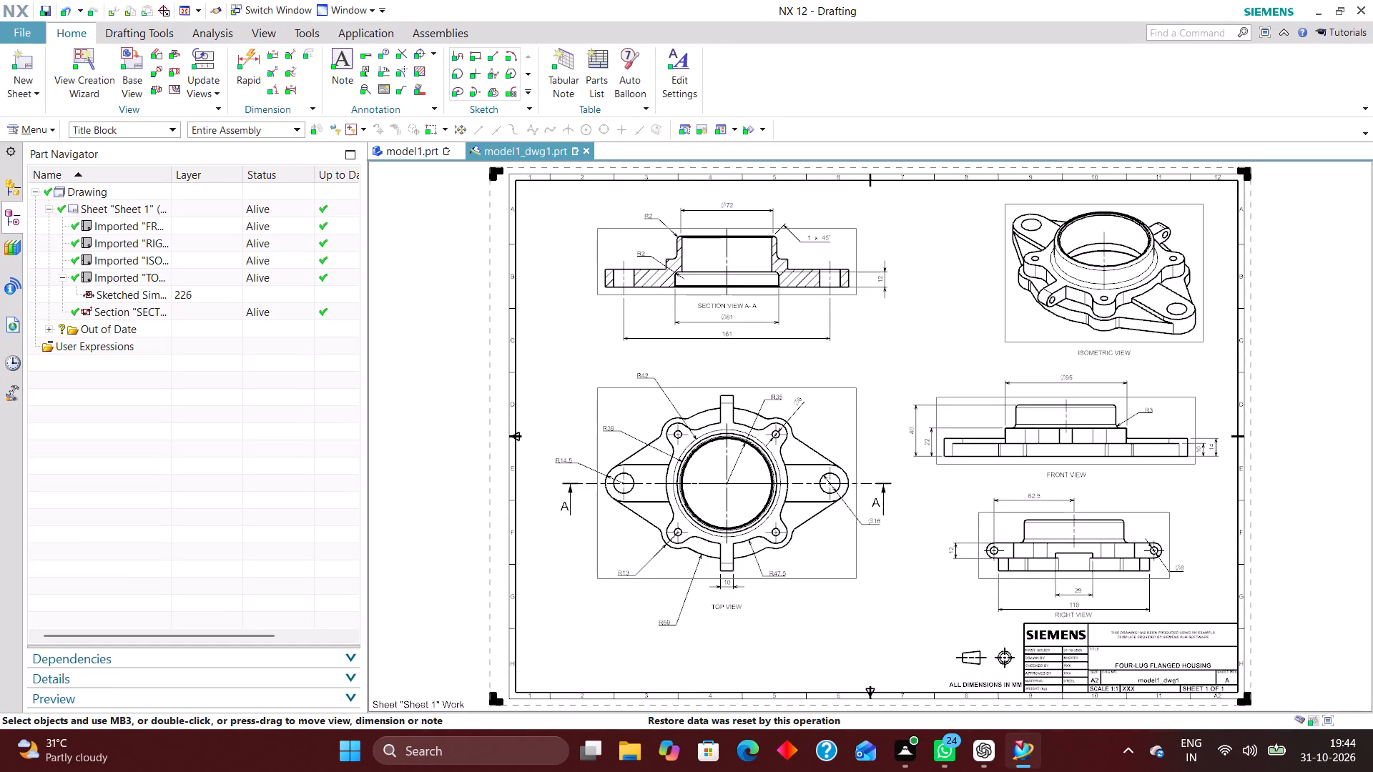
click(131, 130)
click(125, 141)
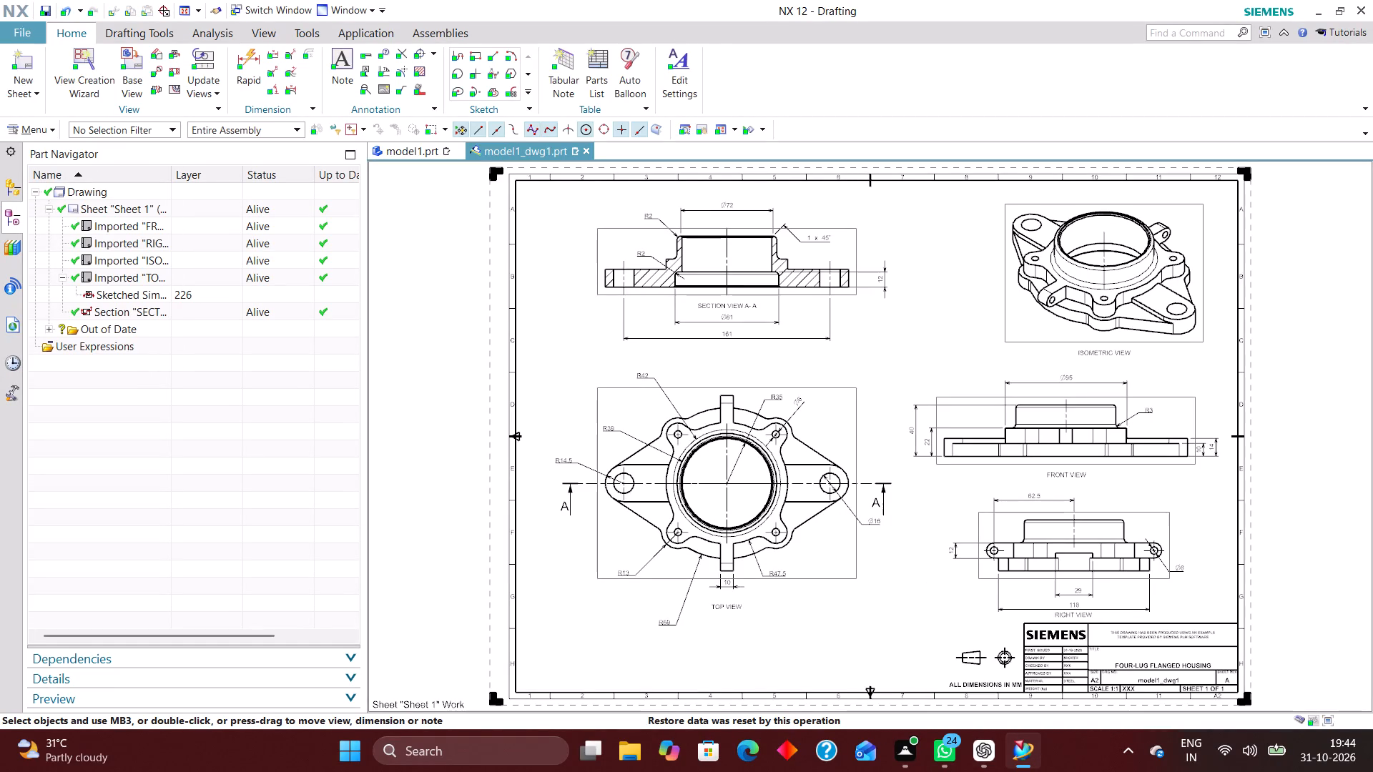
Examine the drawing sheet as a whole and the dimensioned top view up close.
scroll(825, 578, down, 2)
scroll(855, 595, up, 2)
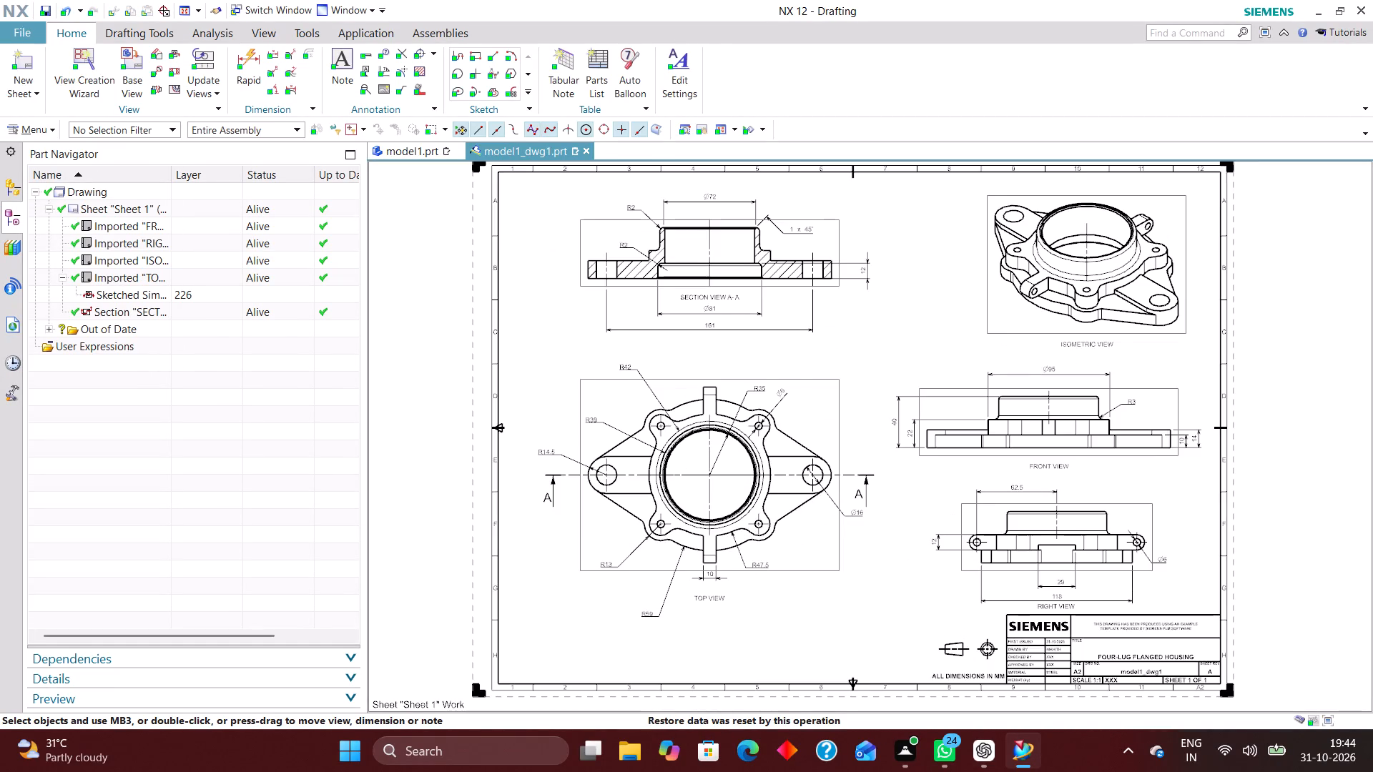
right_drag(890, 542, 847, 587)
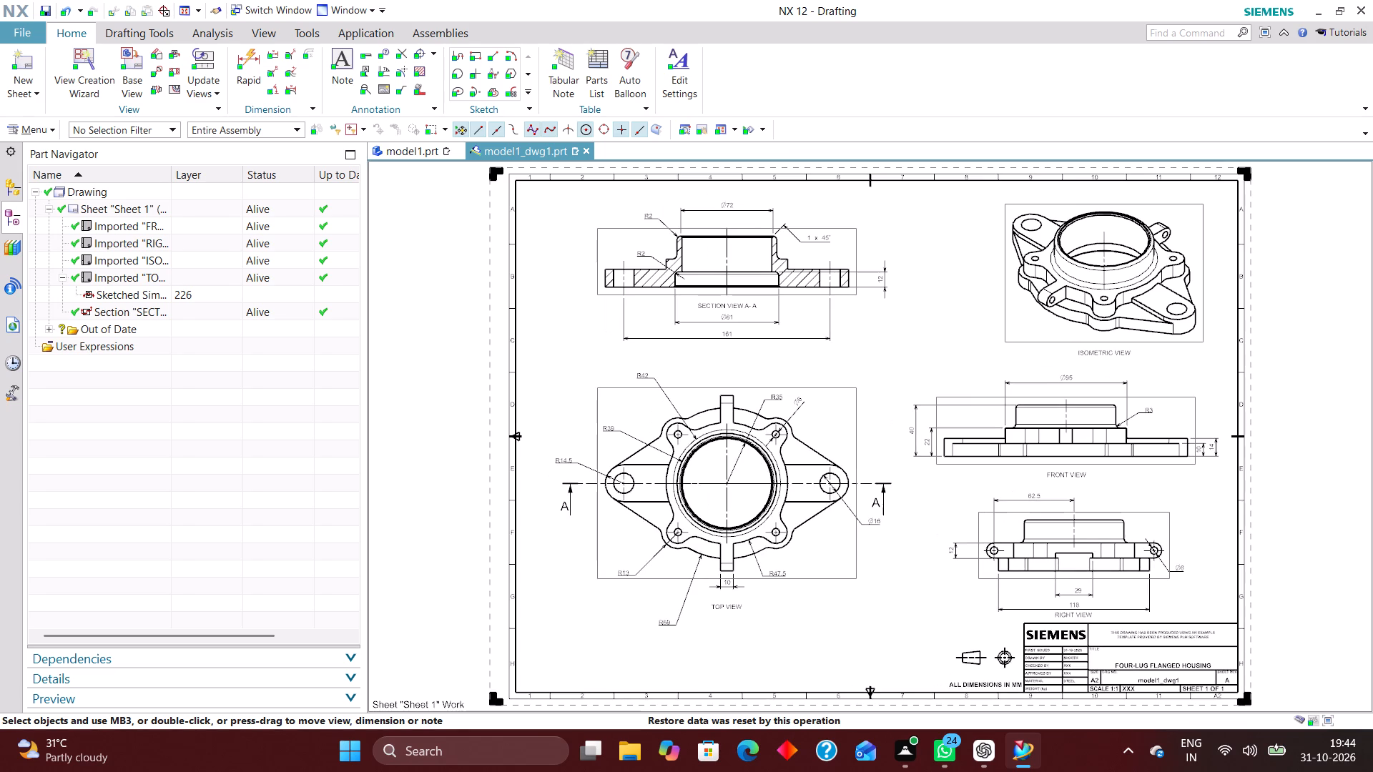
scroll(699, 465, up, 4)
scroll(581, 458, down, 2)
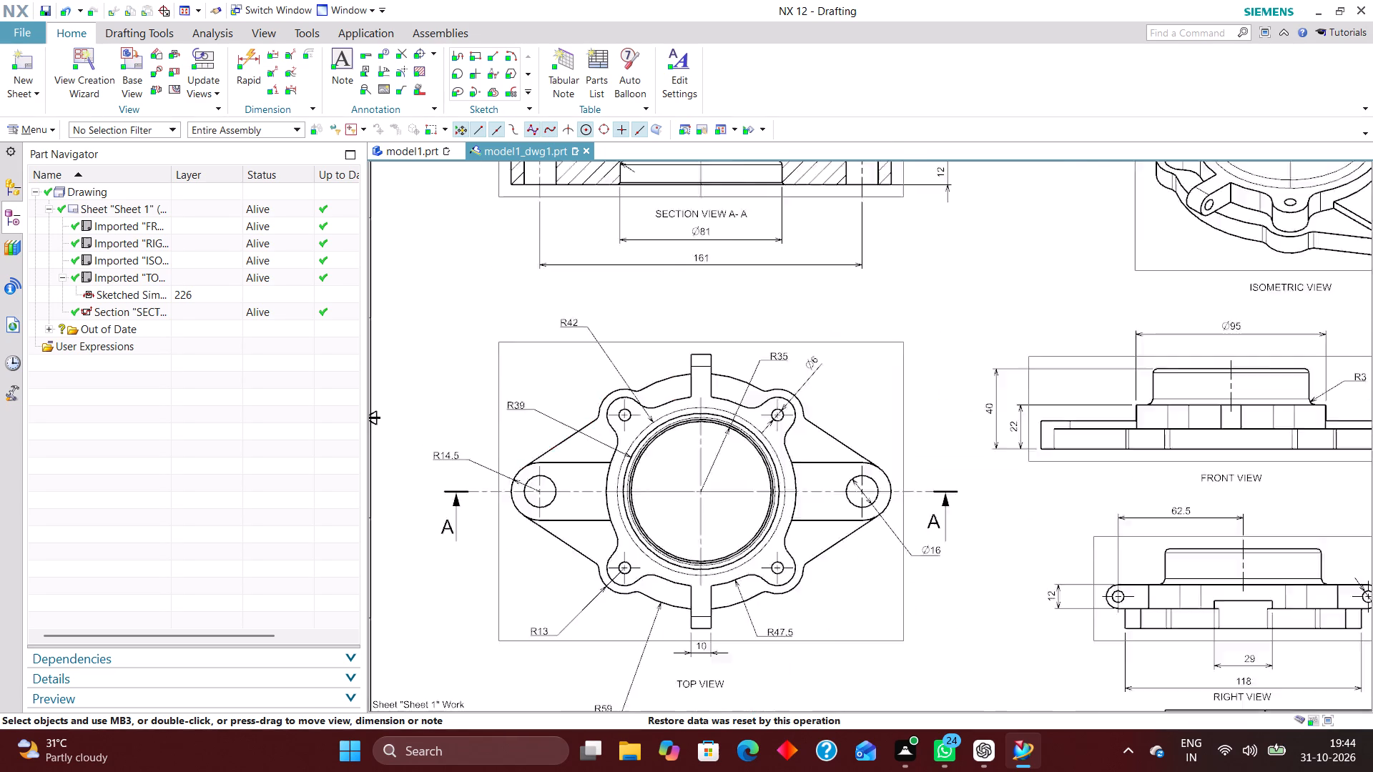
scroll(585, 462, down, 1)
scroll(636, 572, down, 2)
right_drag(830, 366, 816, 380)
click(784, 410)
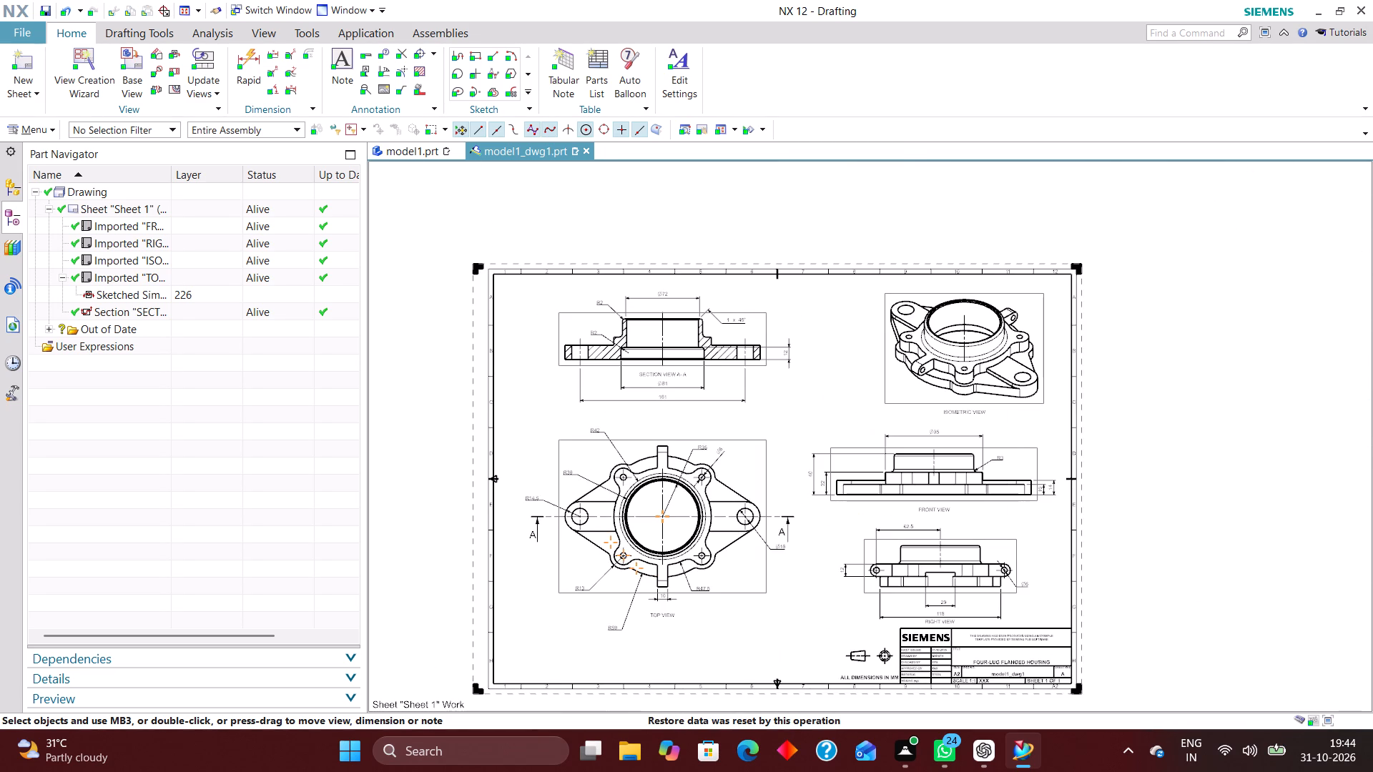
right_drag(804, 387, 776, 418)
In Drafting Preferences, turn off the border display in the View Workflow settings and accept the change.
click(49, 132)
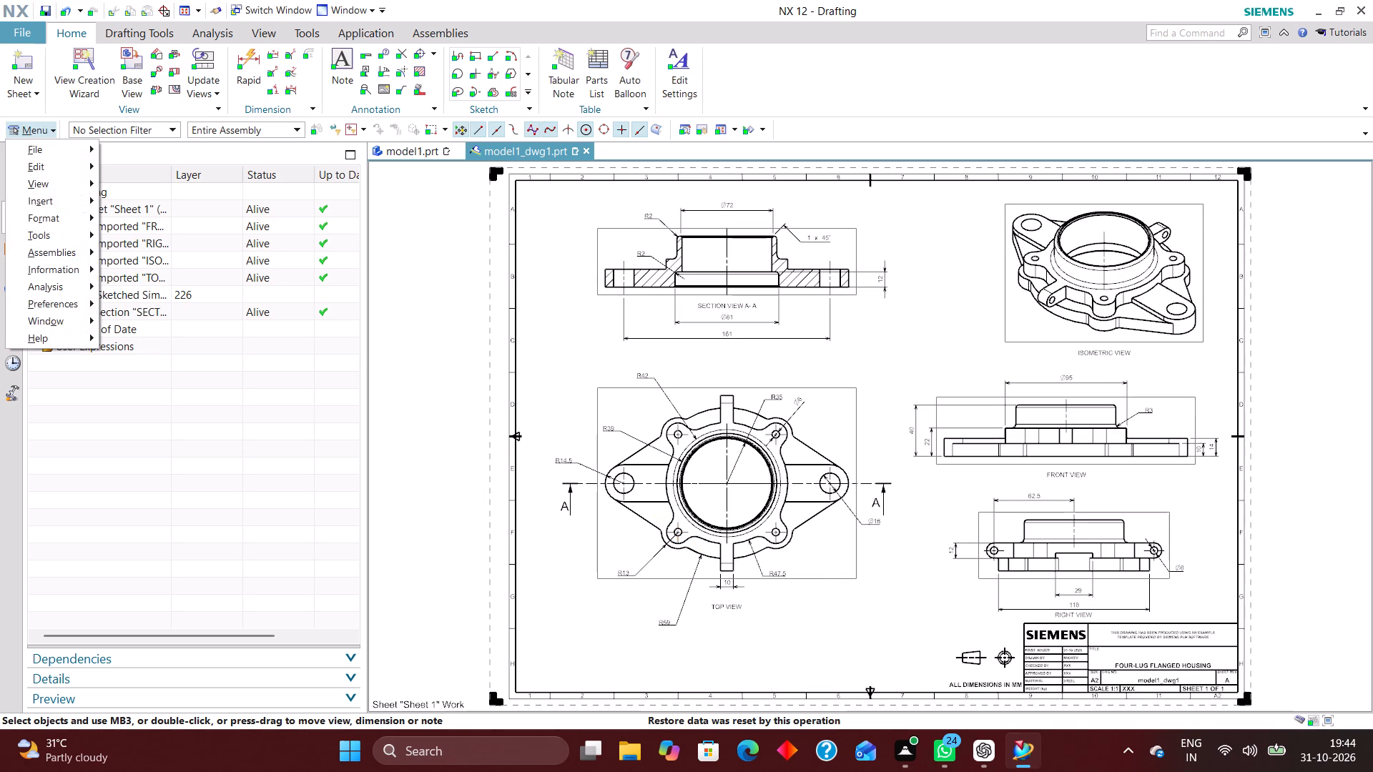
click(74, 302)
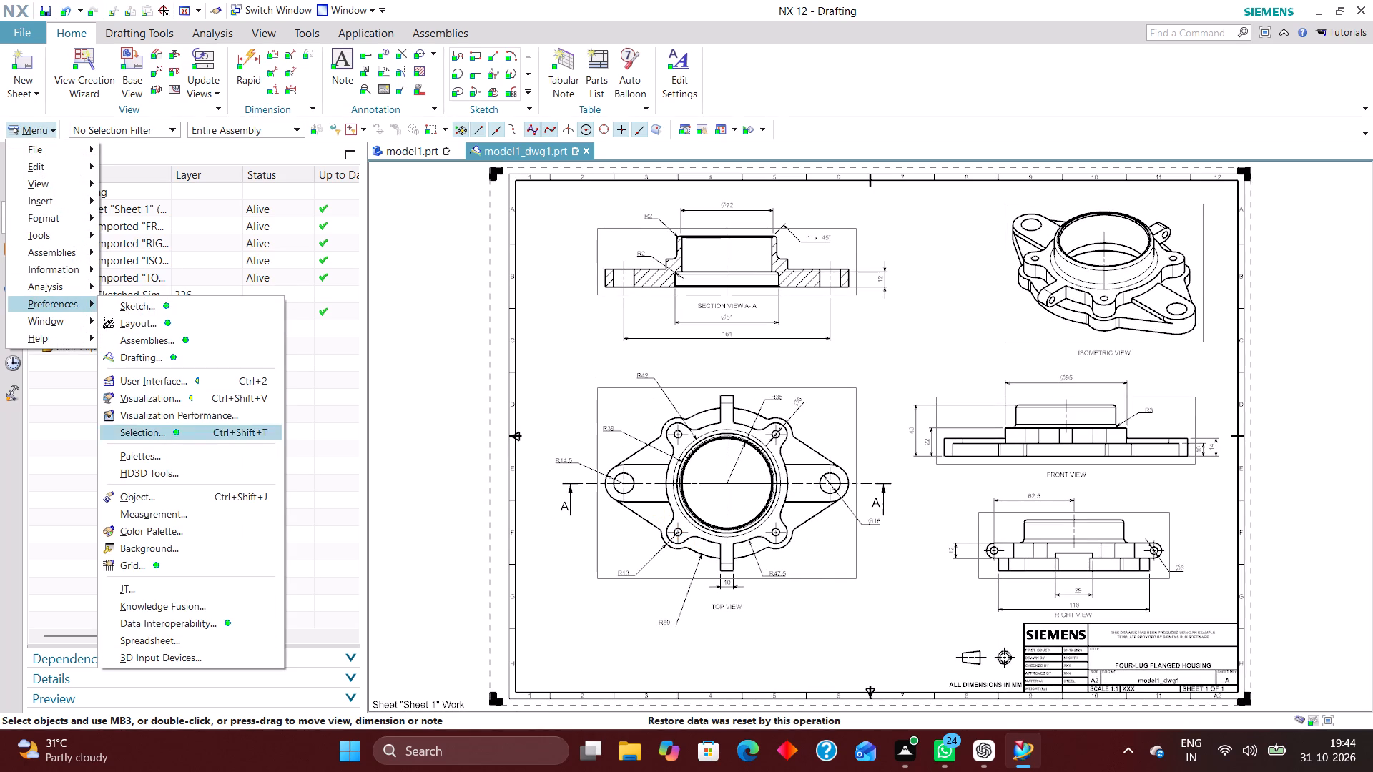
click(182, 356)
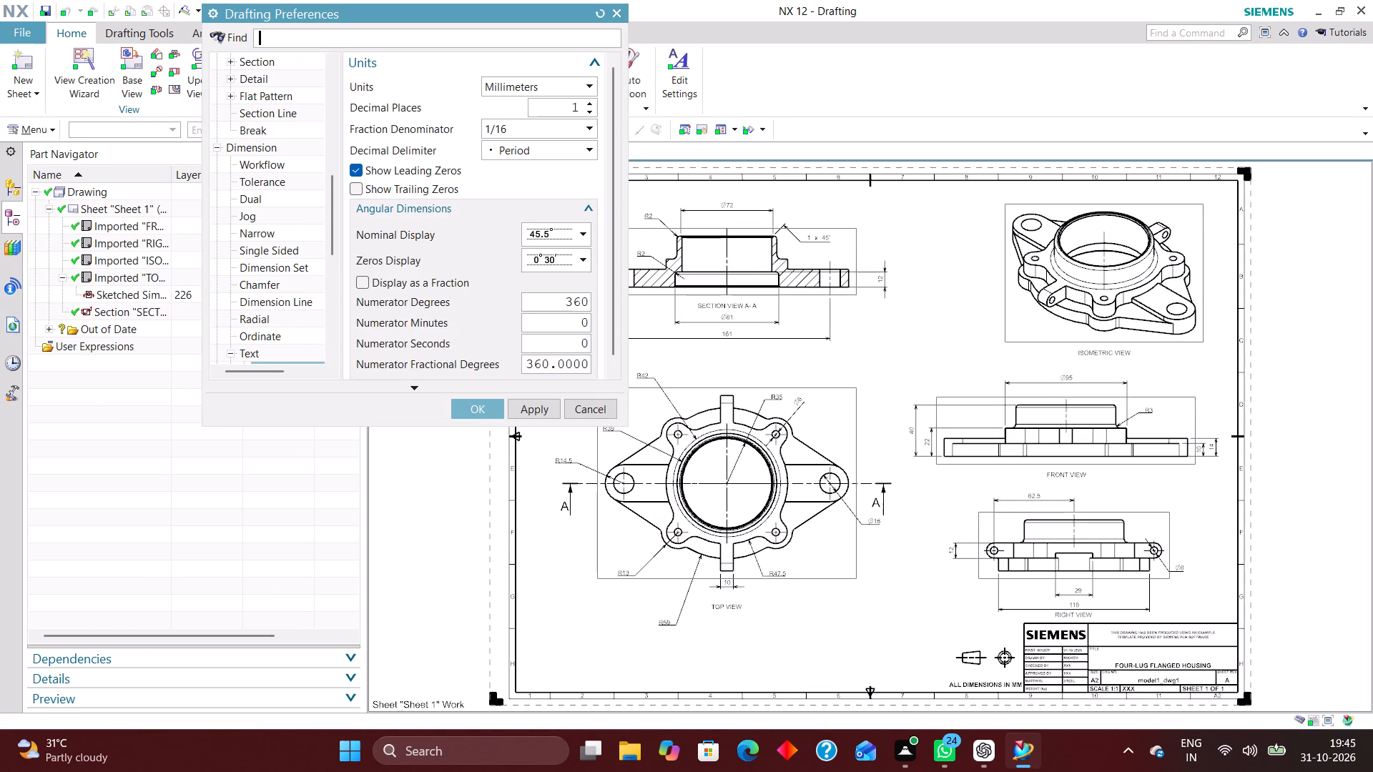
scroll(266, 209, up, 5)
scroll(265, 242, down, 2)
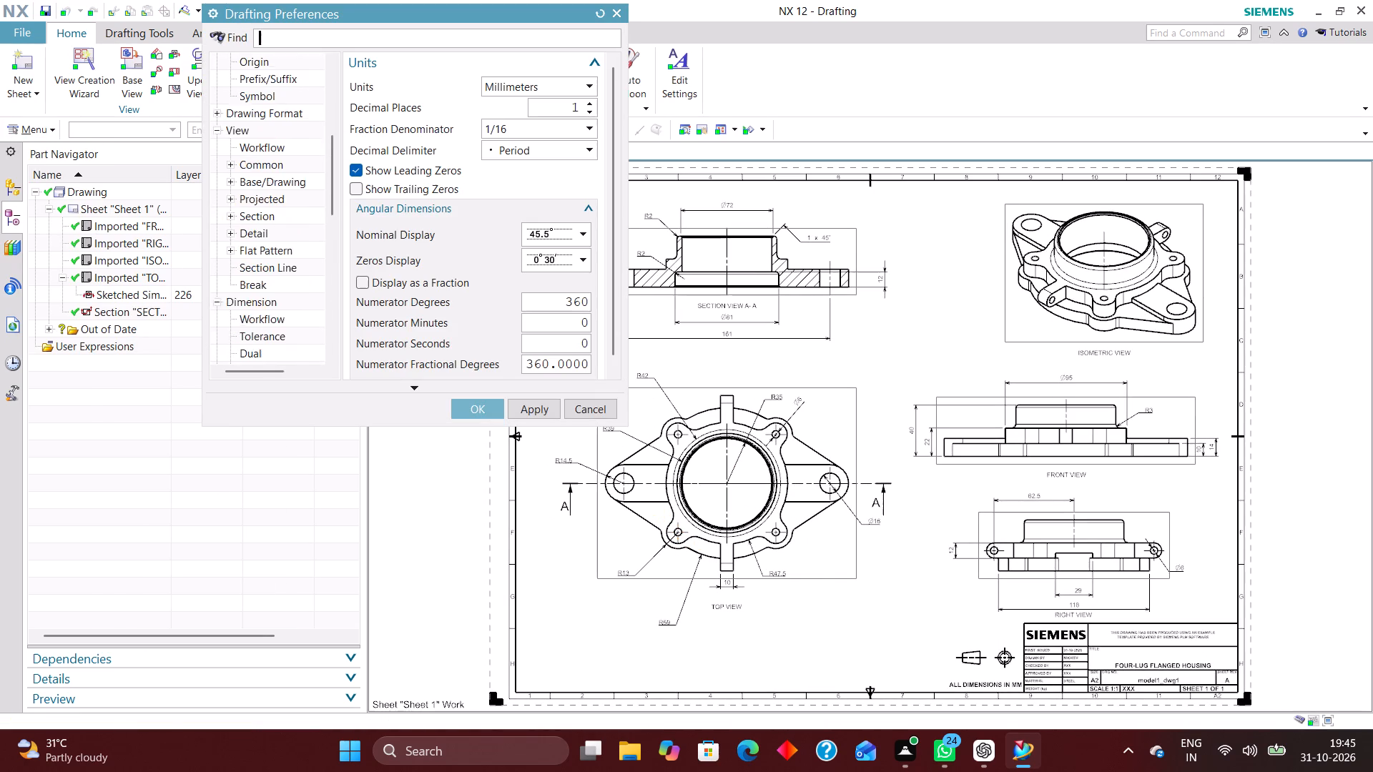
scroll(268, 244, down, 1)
scroll(270, 253, up, 4)
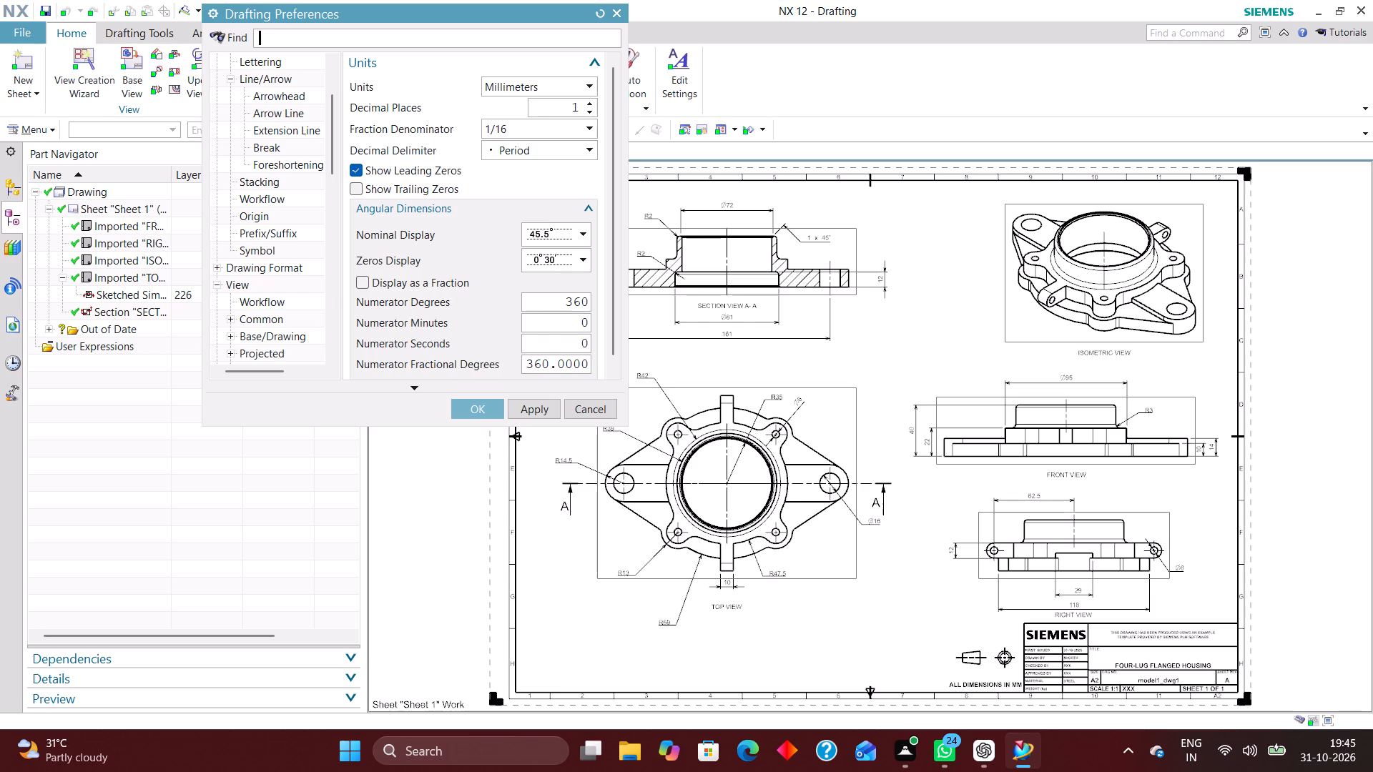
click(266, 285)
click(354, 86)
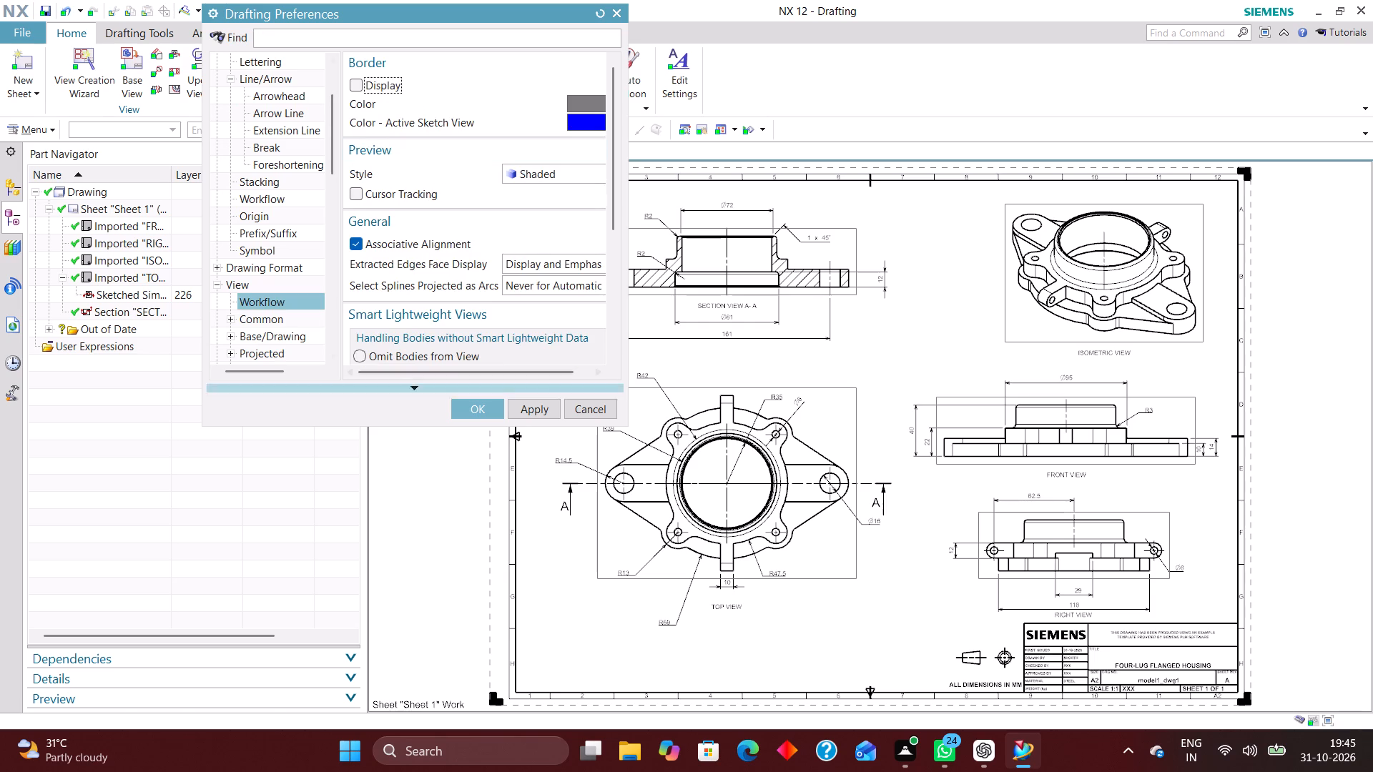
click(470, 402)
Examine the sheet layout and the spacing between the section view and the top view.
scroll(230, 430, down, 3)
scroll(496, 441, down, 2)
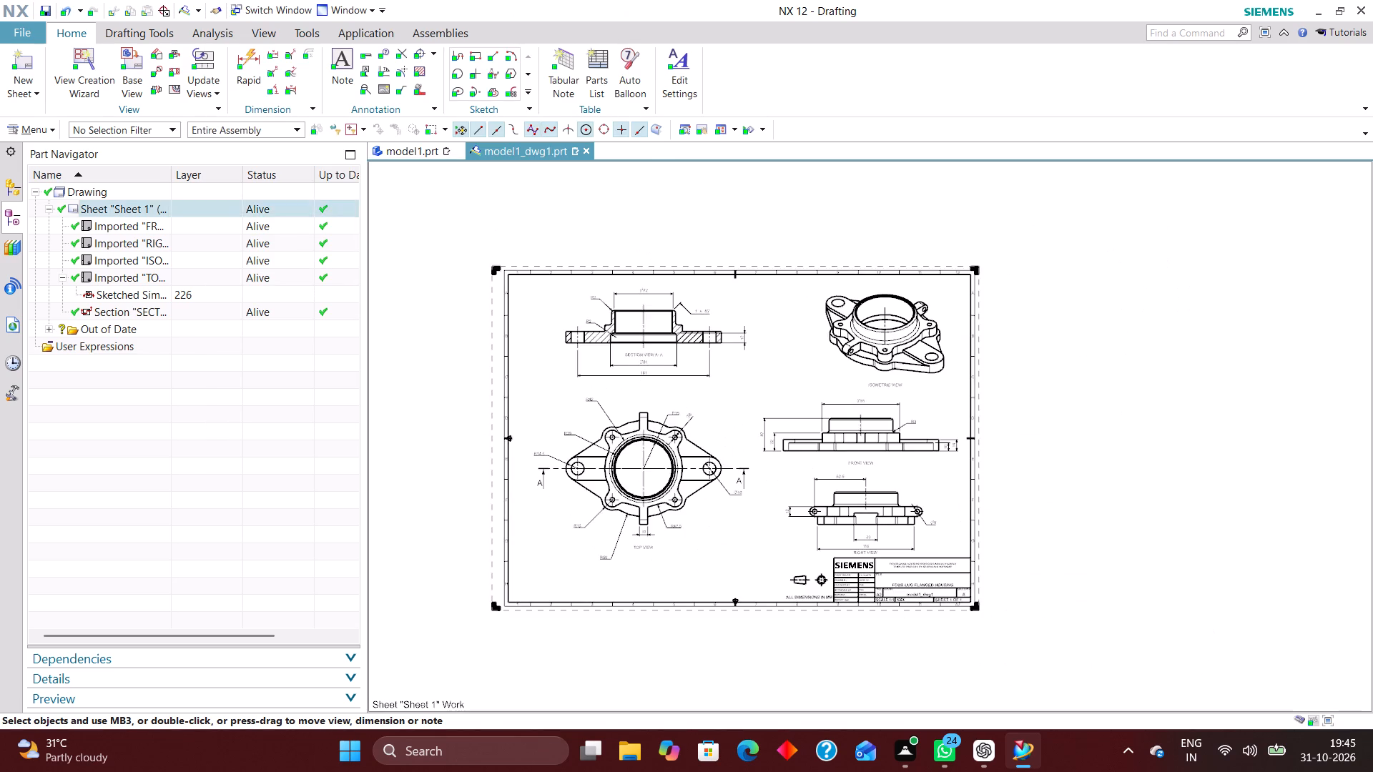
scroll(701, 474, up, 3)
scroll(711, 454, down, 3)
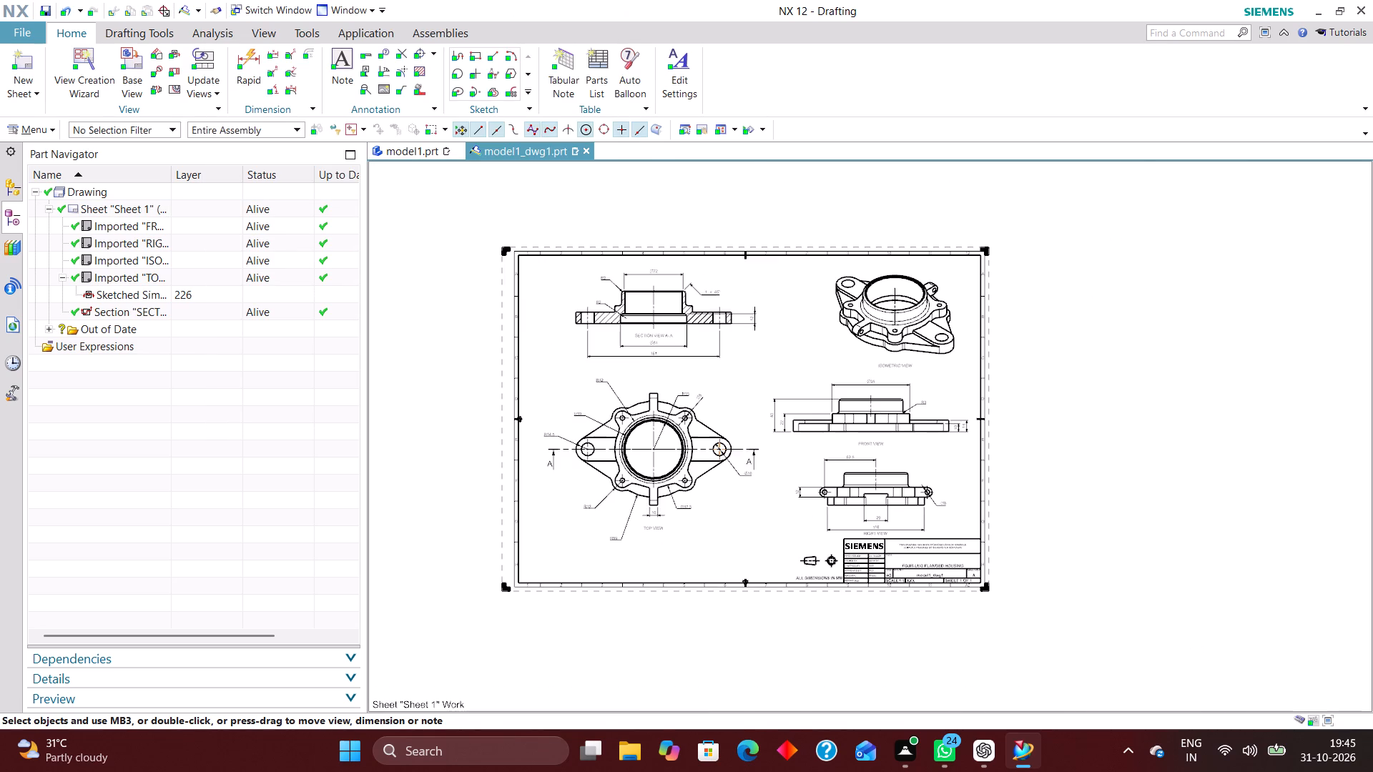
scroll(731, 367, up, 3)
right_drag(798, 332, 714, 397)
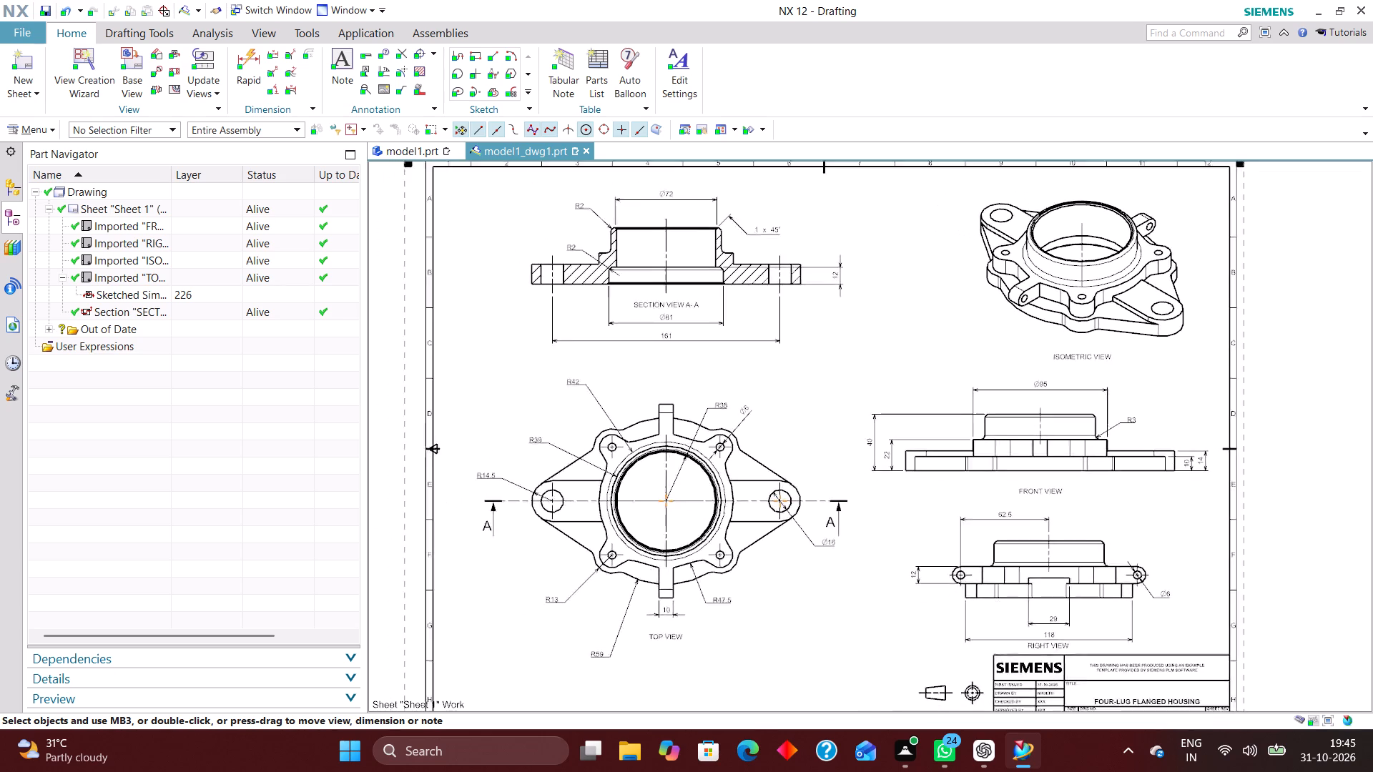
scroll(1168, 568, up, 1)
scroll(945, 525, down, 1)
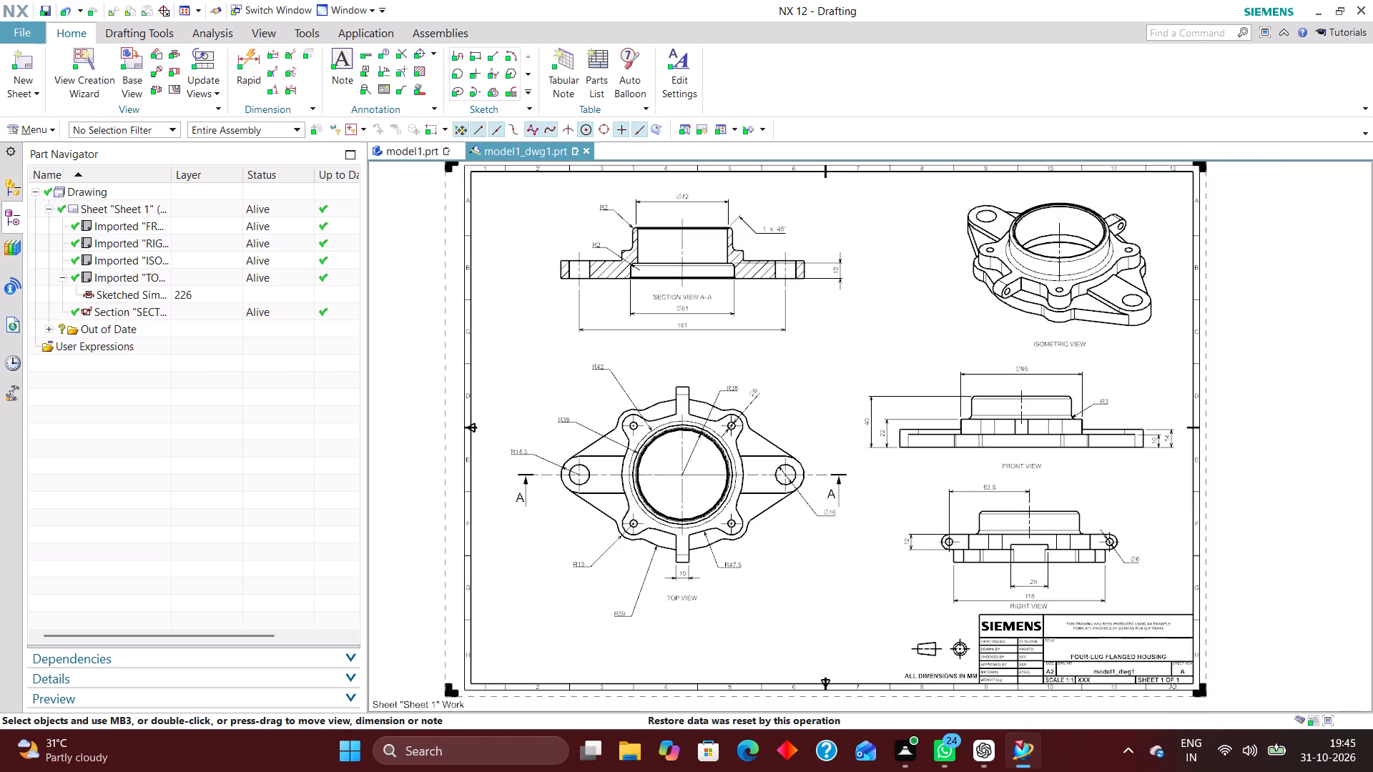
scroll(844, 545, down, 1)
scroll(823, 579, up, 2)
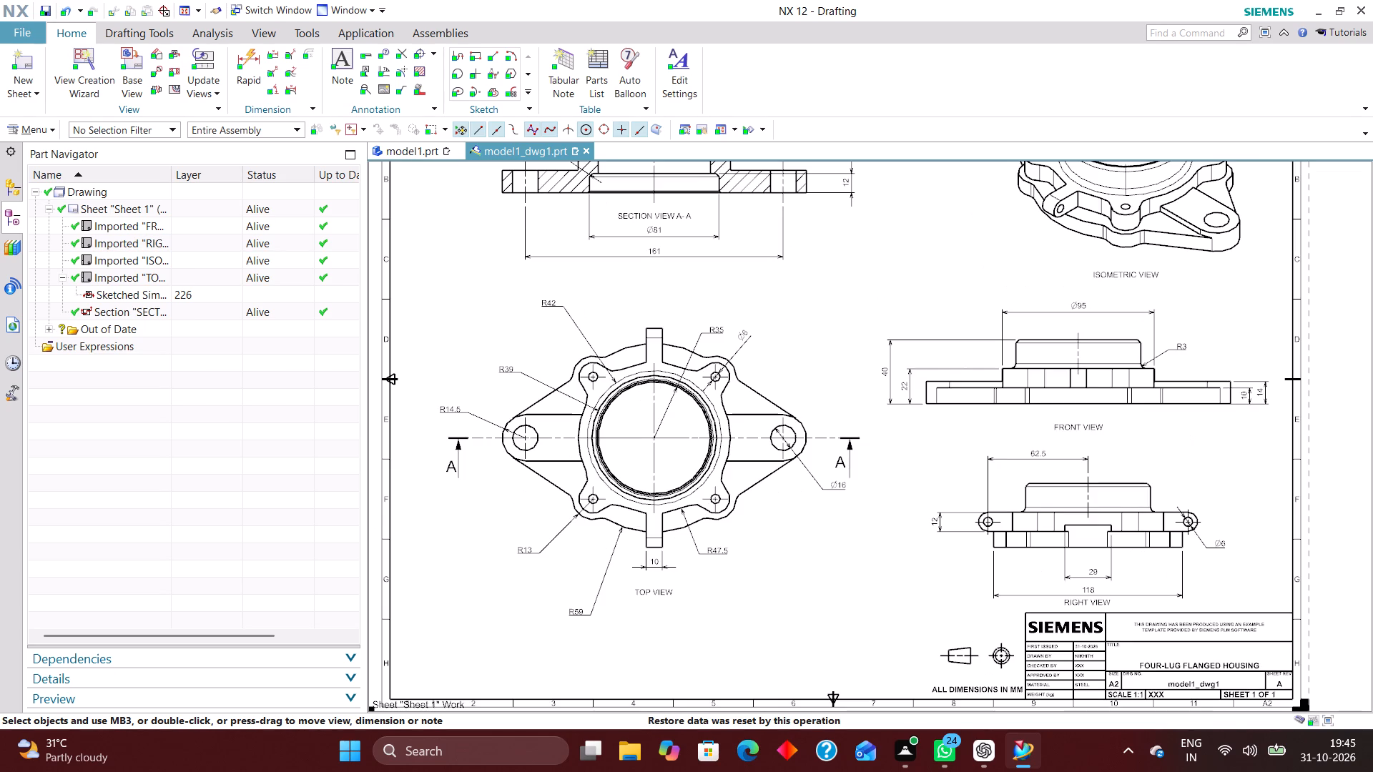
right_drag(855, 538, 803, 598)
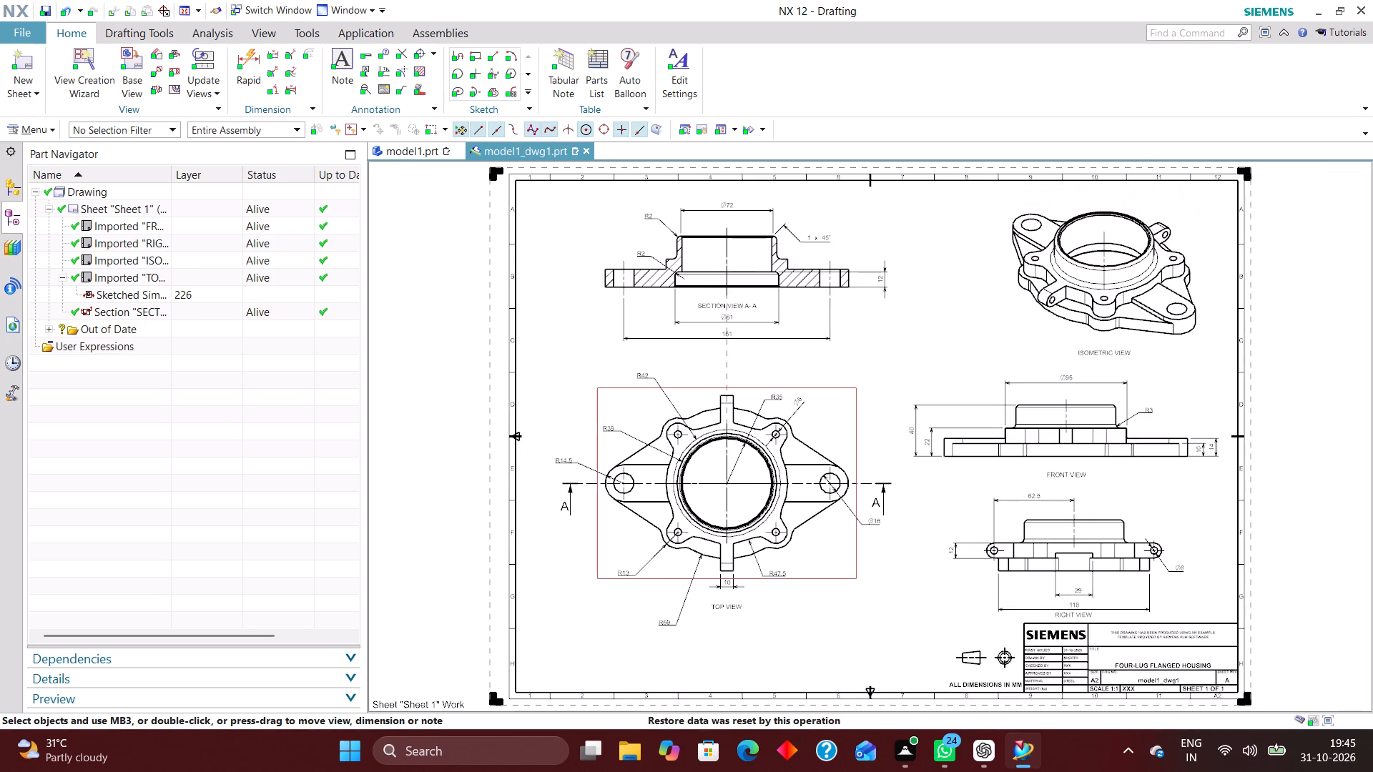
Move the top view slightly downward on the sheet, farther from the section view above it.
drag(801, 574, 797, 593)
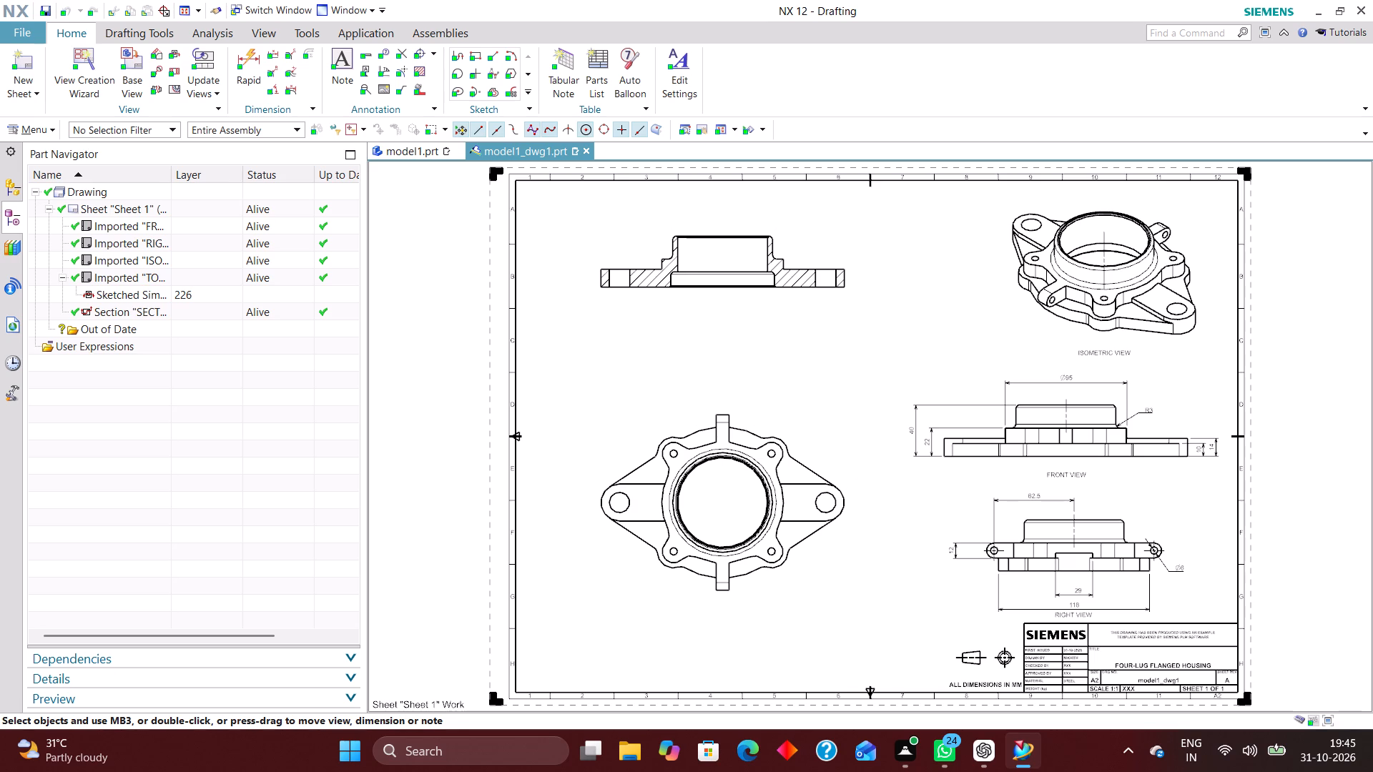
drag(797, 593, 797, 594)
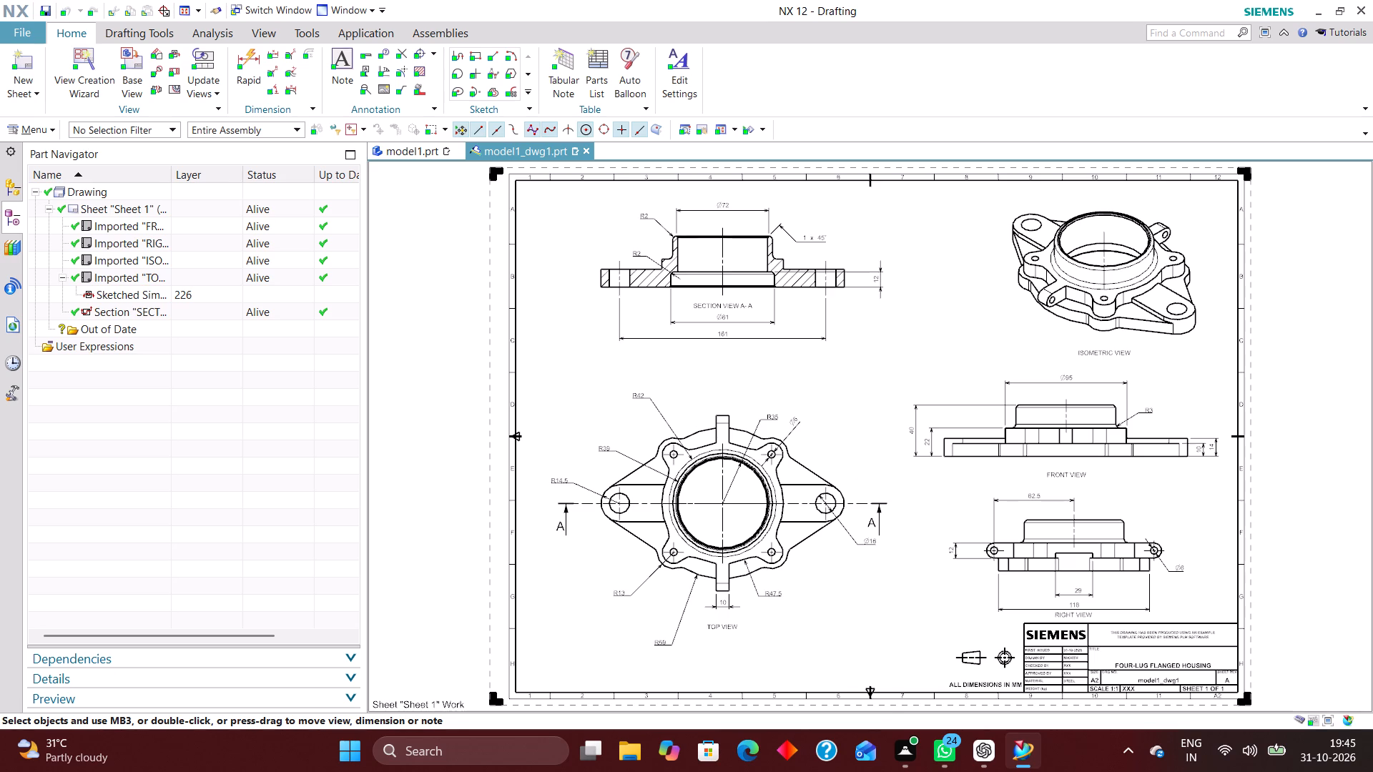
Examine the rearranged sheet, including the right view, projection symbol and title block.
scroll(867, 643, up, 3)
scroll(855, 593, down, 4)
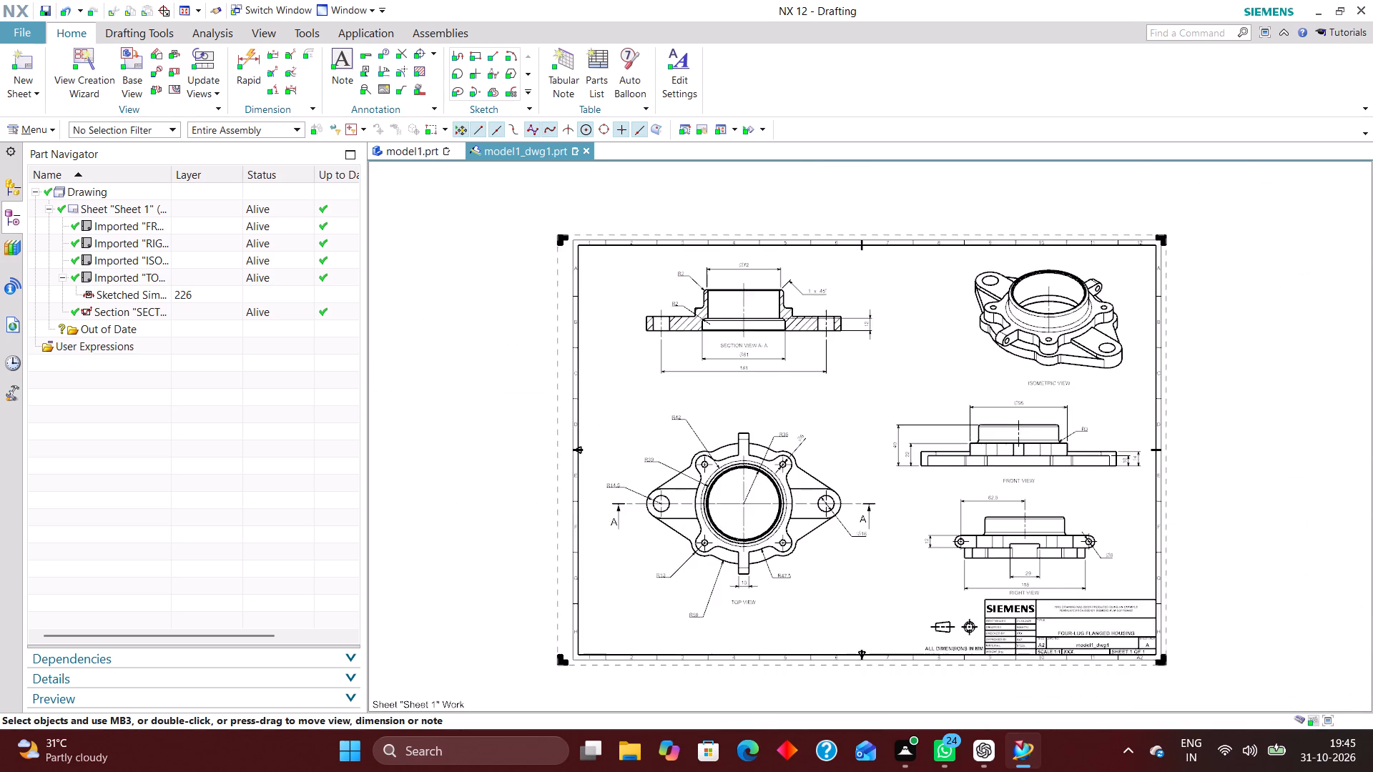
right_drag(890, 564, 860, 590)
scroll(1120, 689, up, 3)
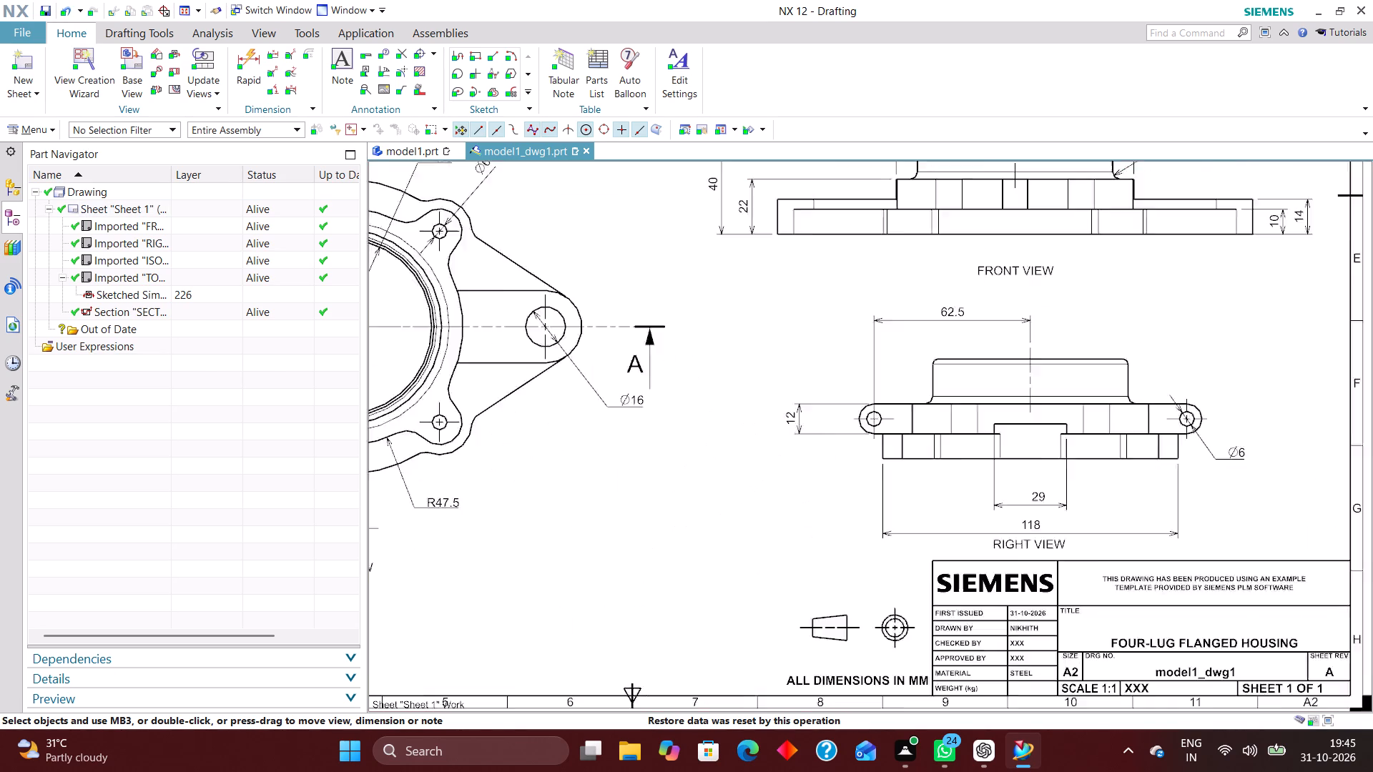
scroll(1120, 689, up, 1)
scroll(1035, 545, down, 5)
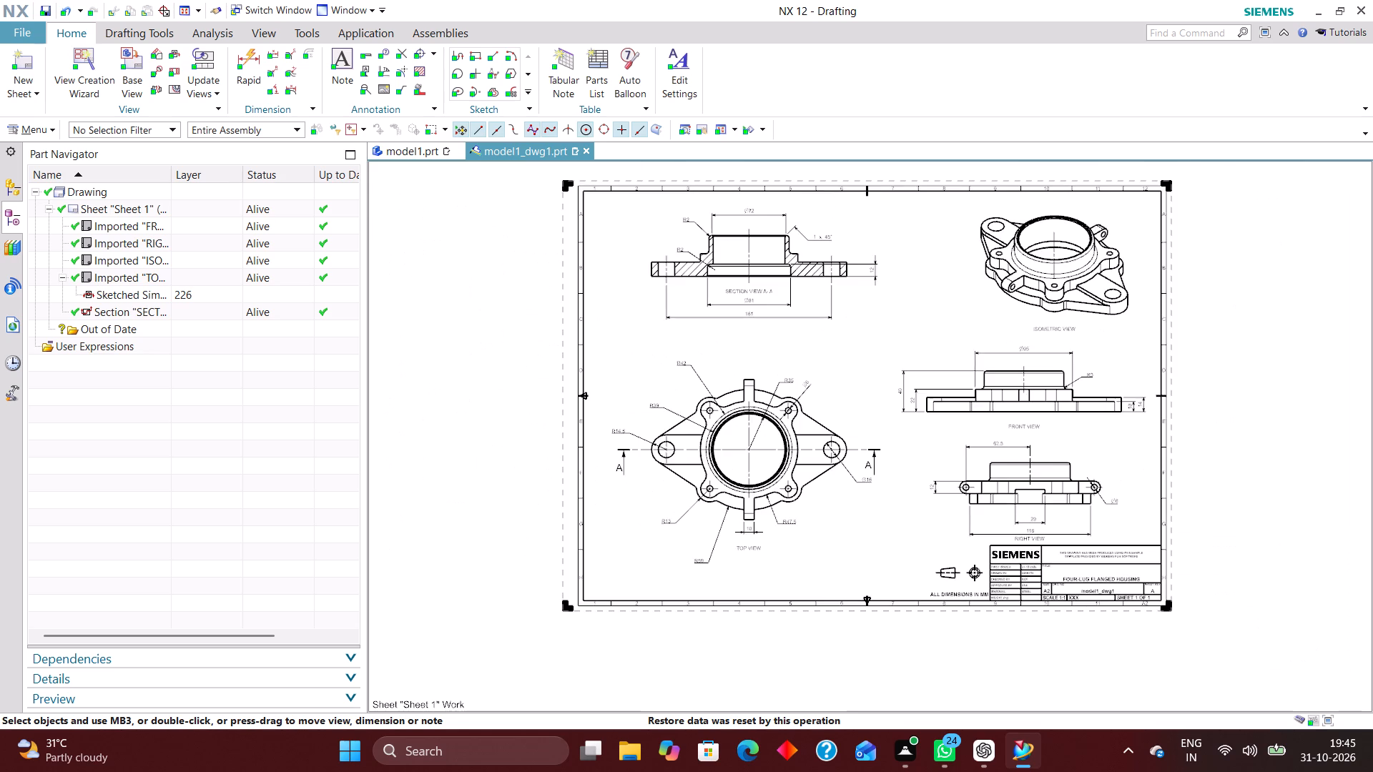
scroll(920, 524, up, 2)
right_drag(900, 501, 870, 552)
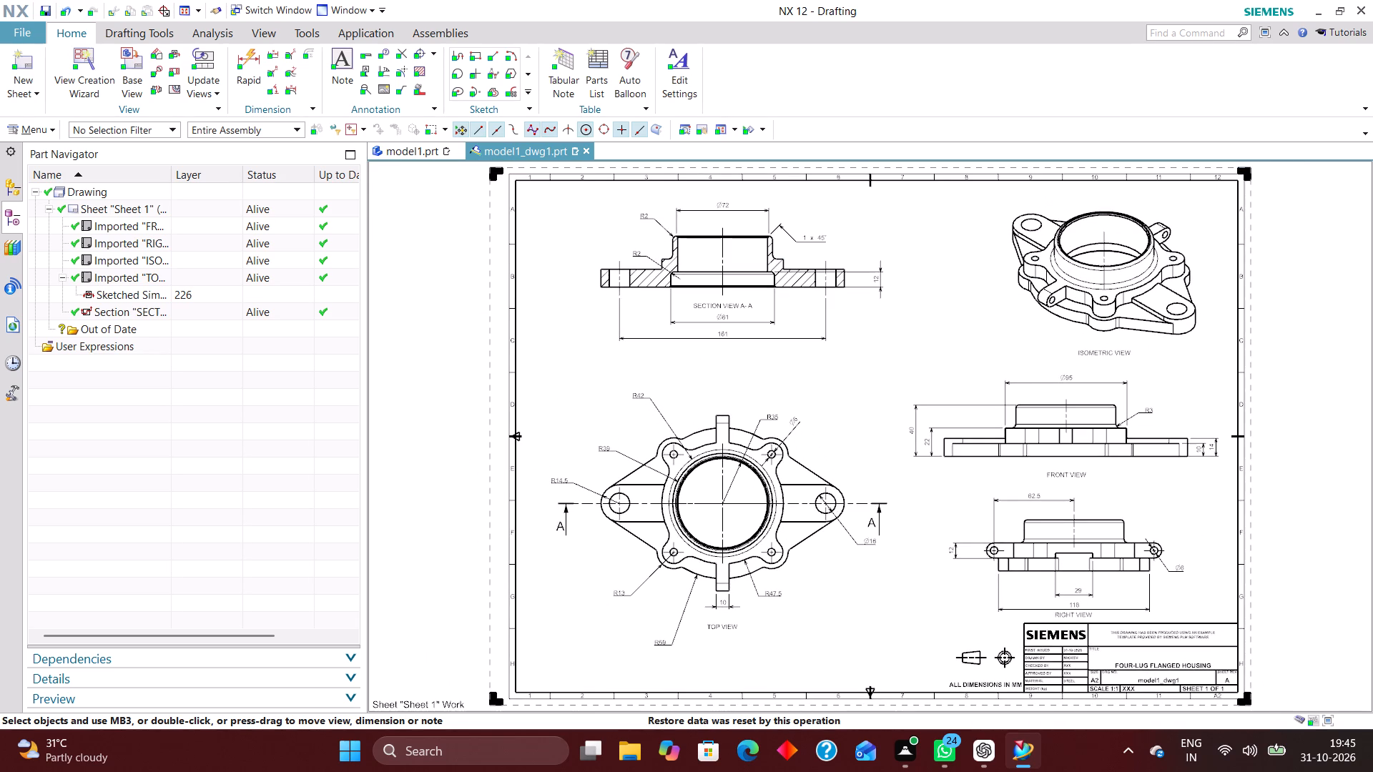
View the housing's 3D model in model1.prt and return to the model1_dwg1.prt drawing.
click(429, 158)
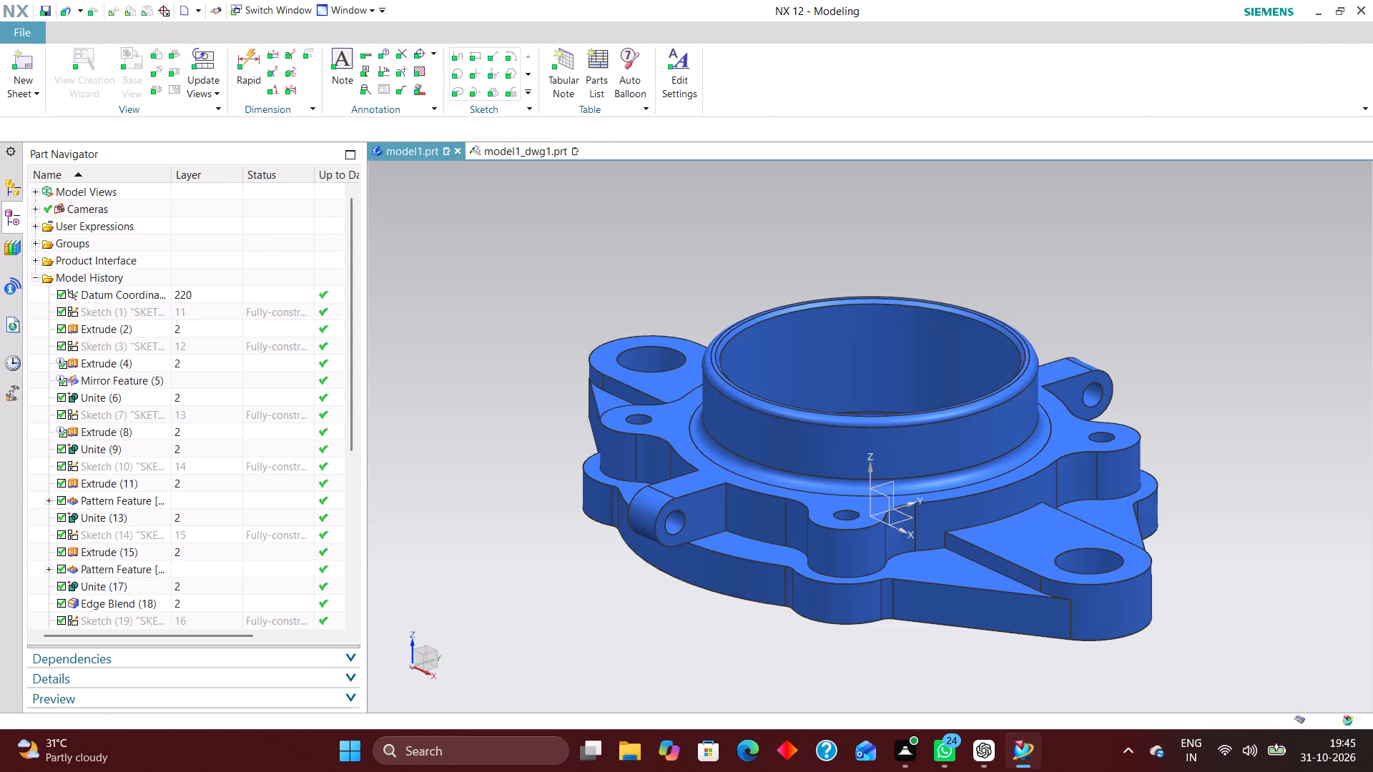
click(524, 149)
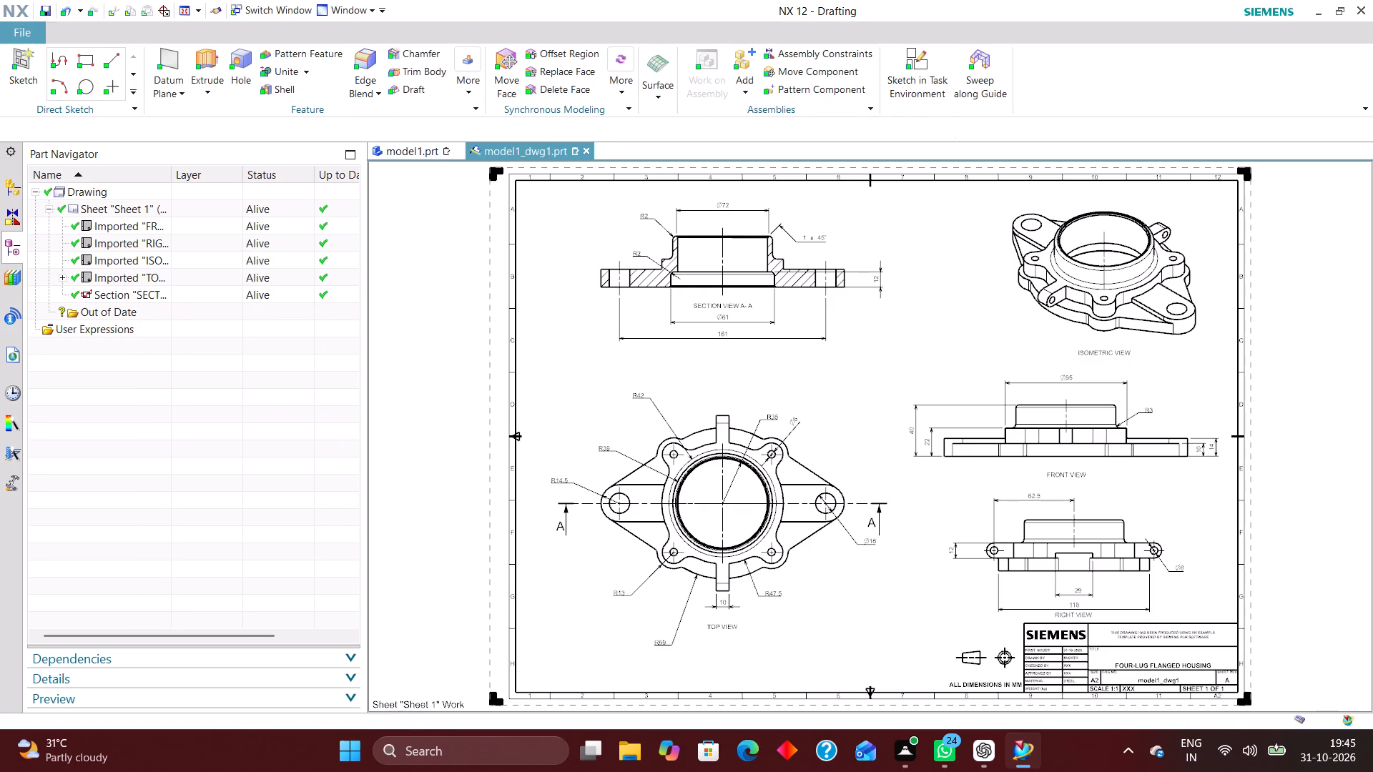